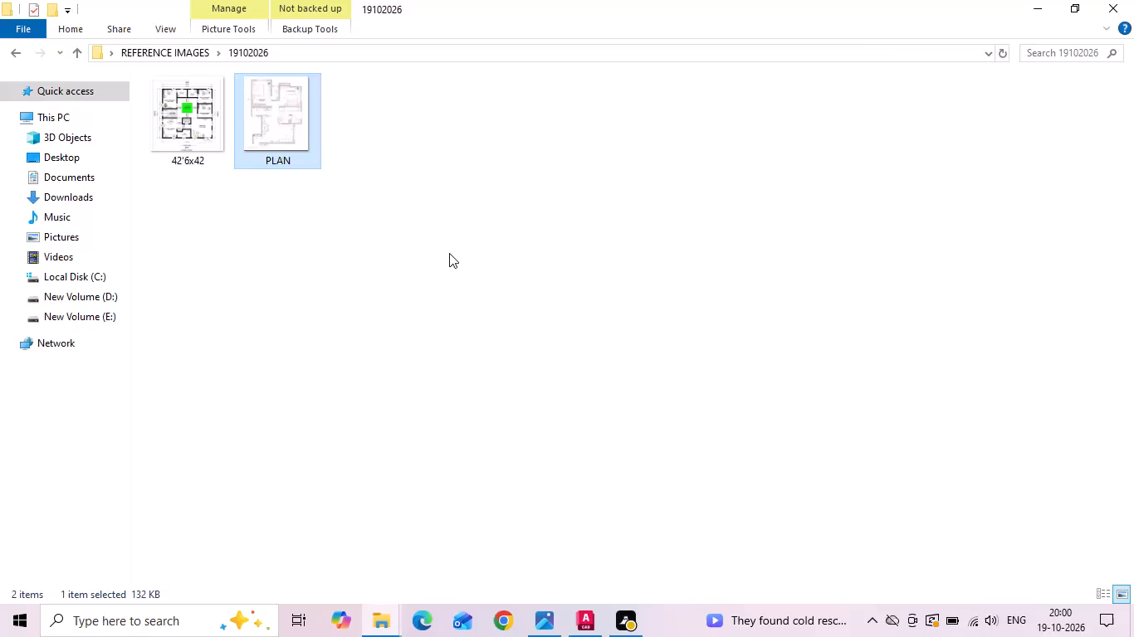
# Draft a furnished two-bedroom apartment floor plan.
# Copy the PLAN.jpeg floor plan image to the clipboard.
pyautogui.rightClick(468, 303)
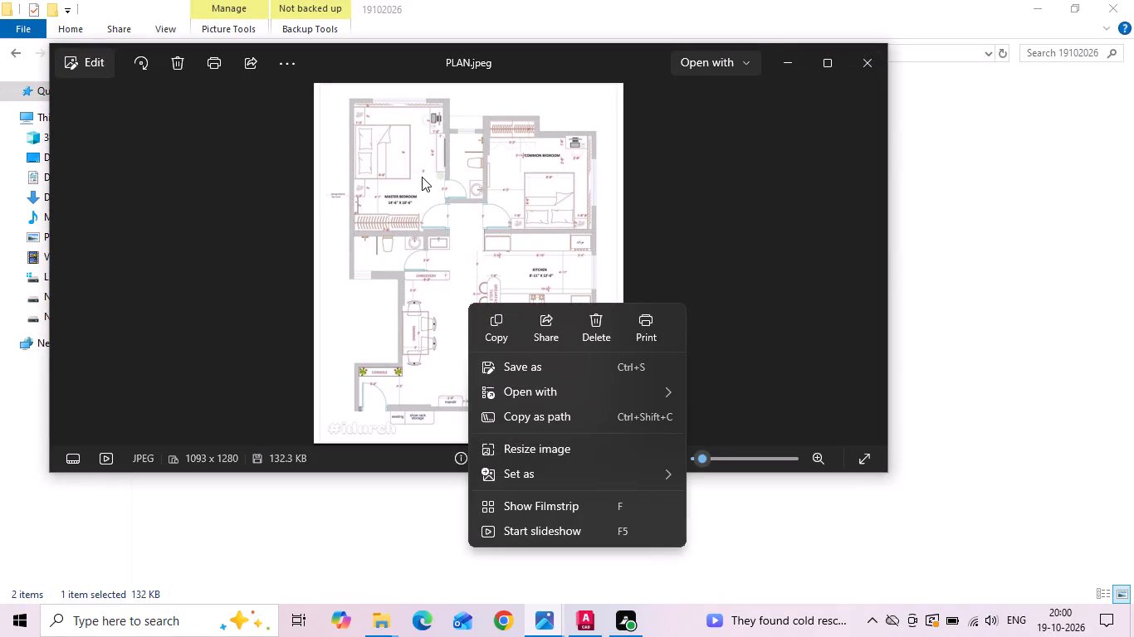
pyautogui.click(491, 324)
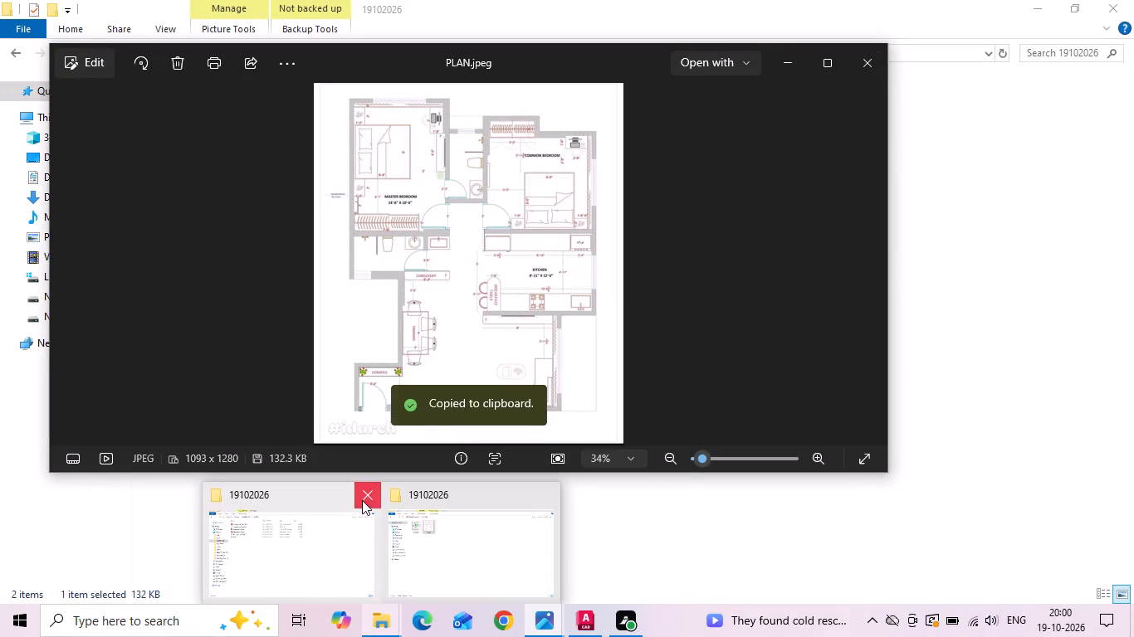
# Close both open 19102026 folder windows.
pyautogui.click(362, 499)
pyautogui.click(448, 498)
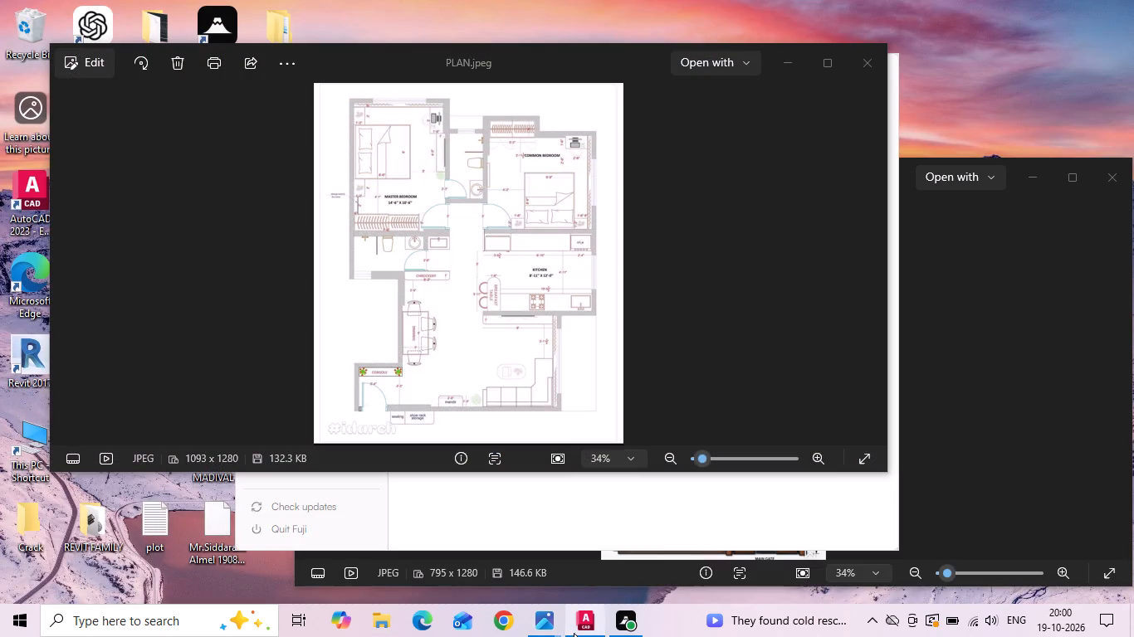
# Switch to AutoCAD and paste the floor plan image into Drawing1 with a rotation angle of 0.
pyautogui.click(577, 630)
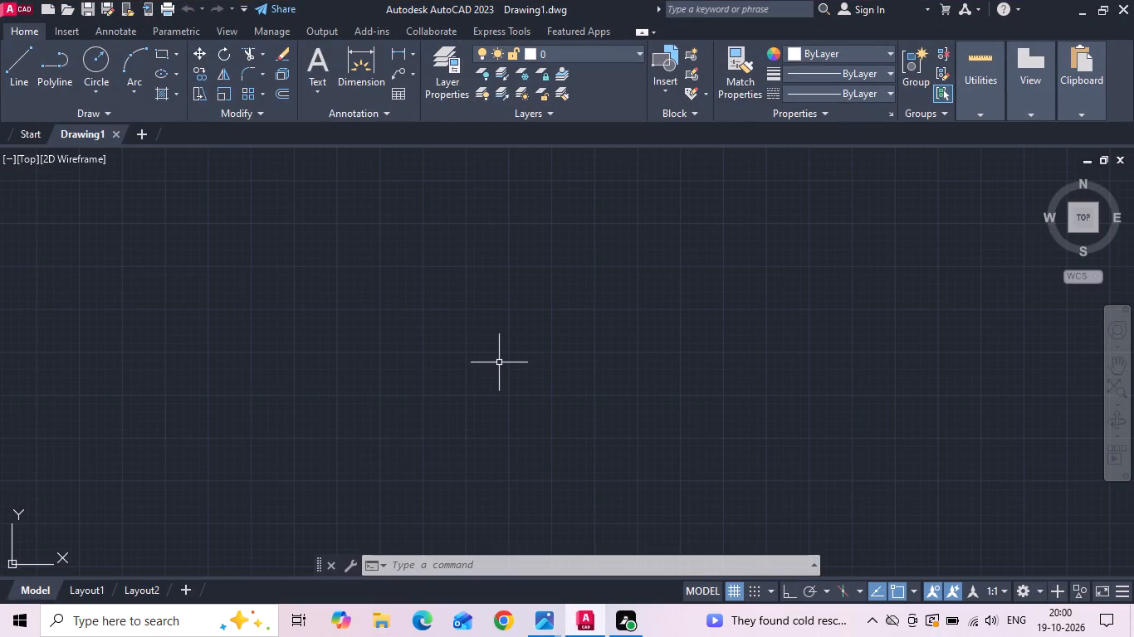
pyautogui.hotkey('ctrl', 'v')
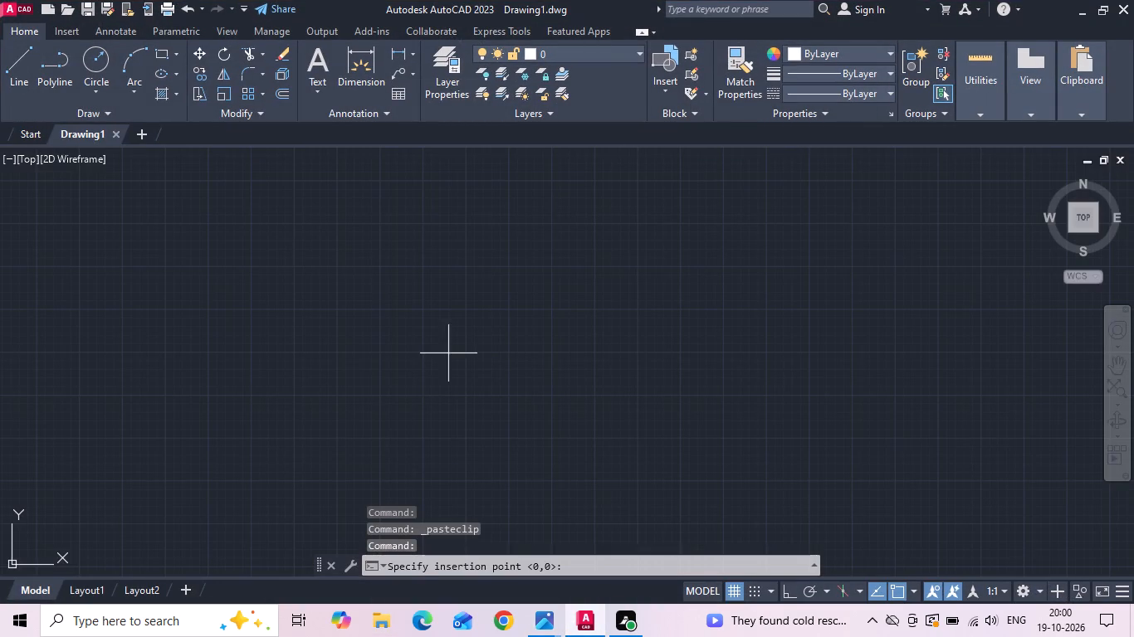
pyautogui.click(426, 356)
pyautogui.click(488, 284)
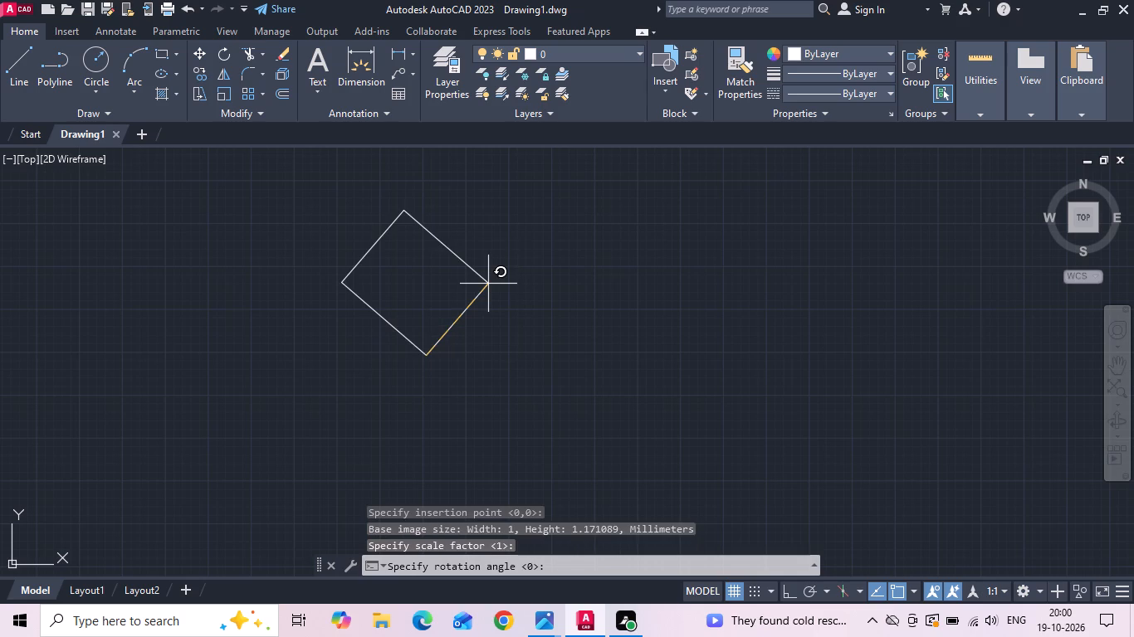
pyautogui.press('0')
pyautogui.press('Return')
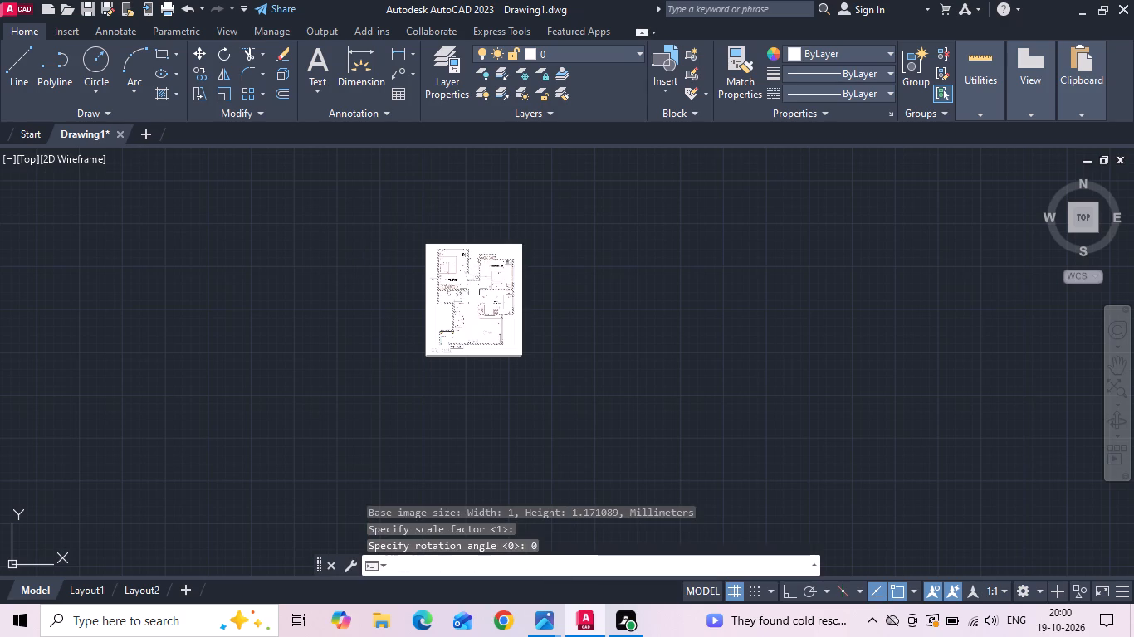
# Set the drawing units to Engineering length with 0'-0.0" precision and an insertion scale of Inches.
pyautogui.scroll(1, 547, 284)
pyautogui.write('un')
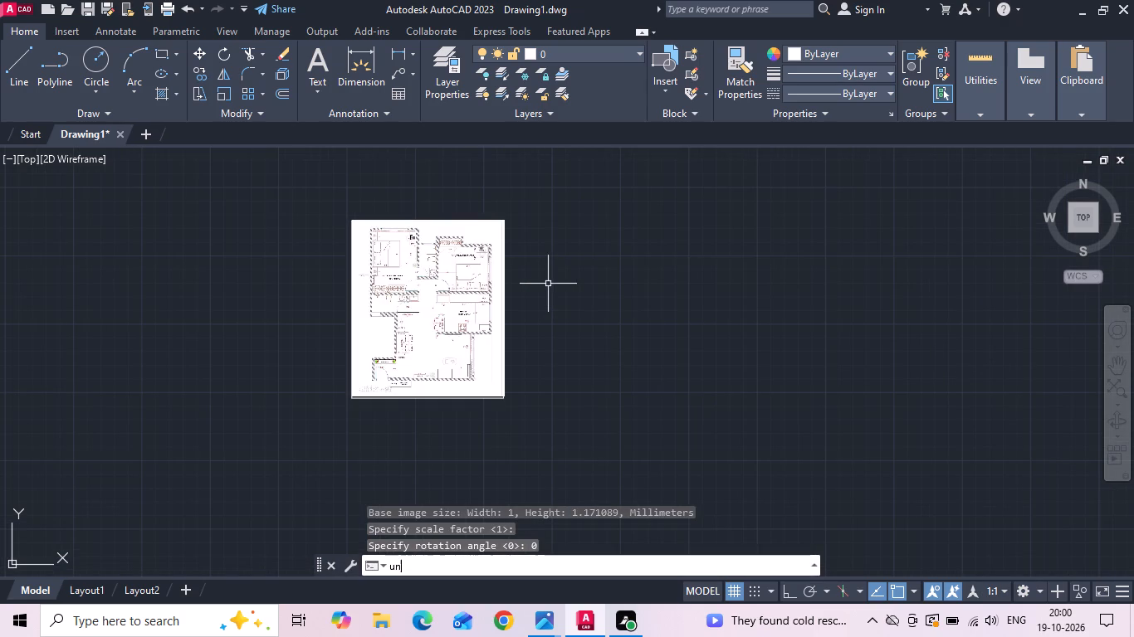
pyautogui.press('space')
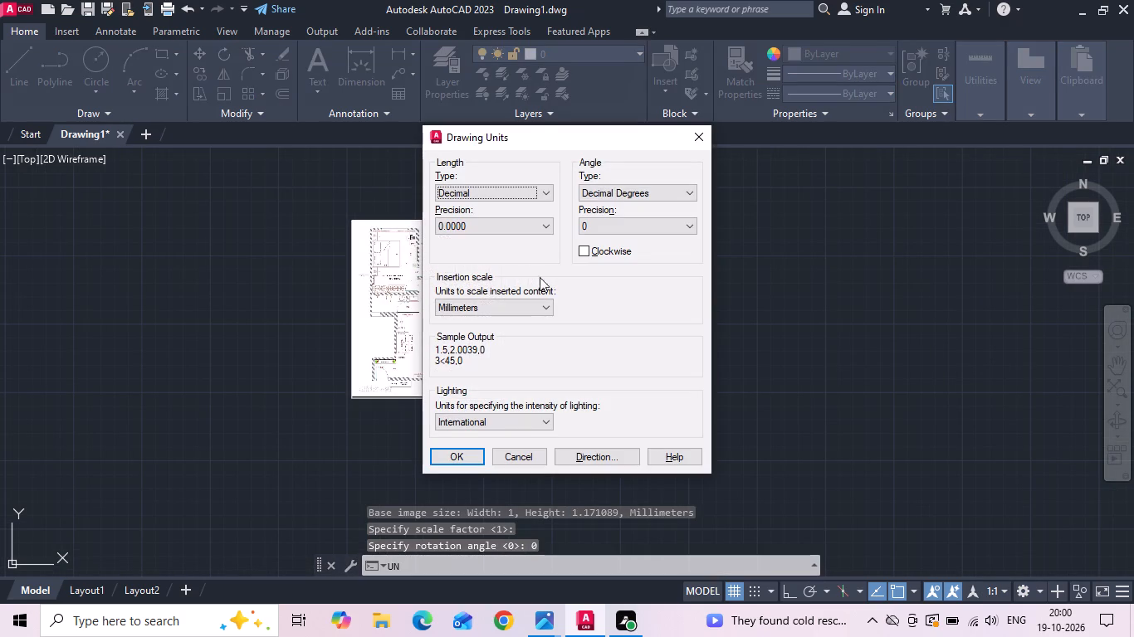
pyautogui.click(502, 184)
pyautogui.click(490, 226)
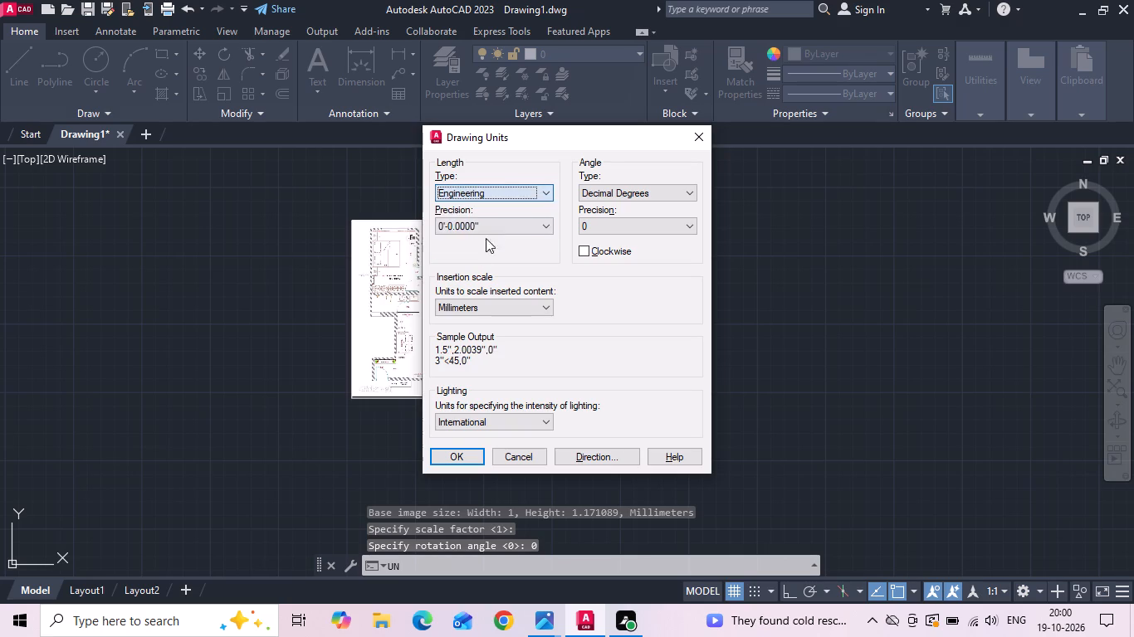
pyautogui.click(476, 225)
pyautogui.click(464, 251)
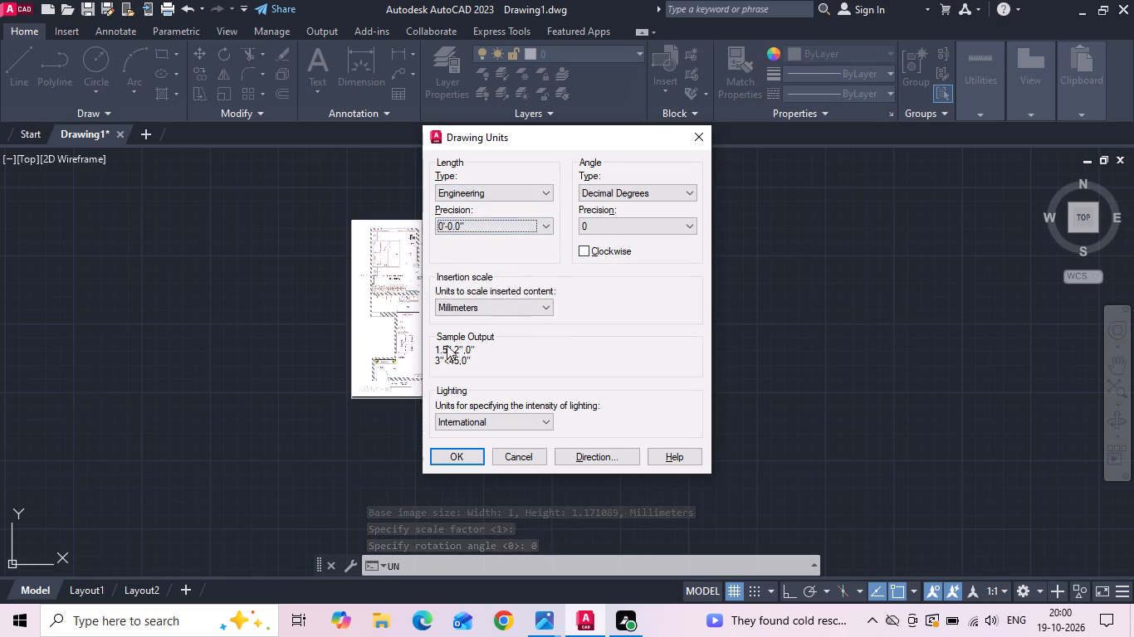
pyautogui.click(485, 305)
pyautogui.click(467, 332)
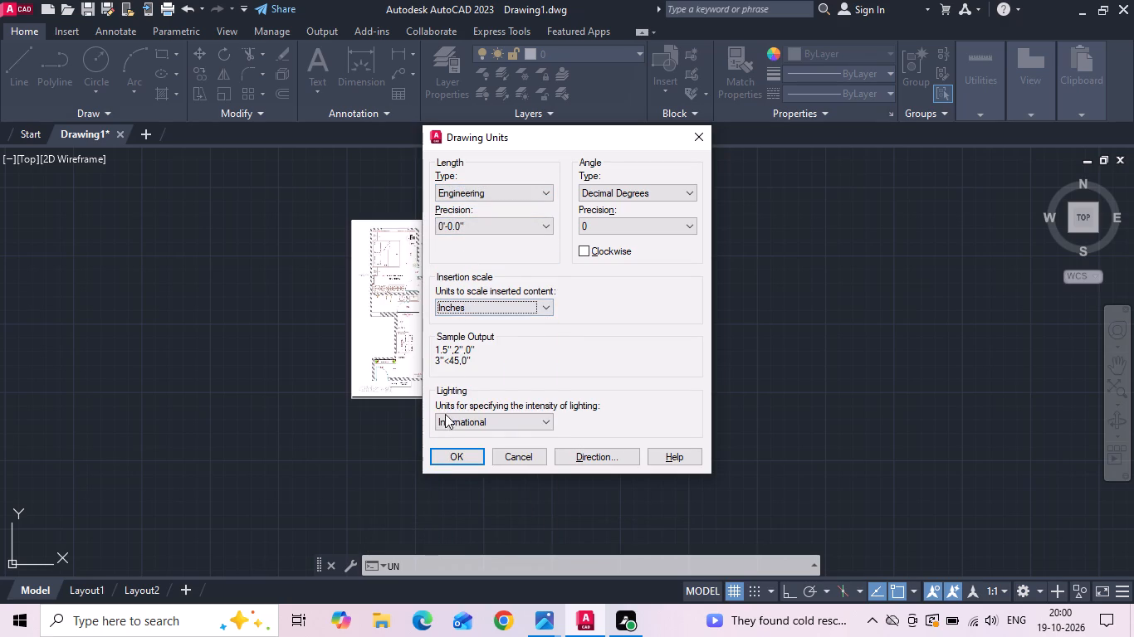
pyautogui.click(447, 457)
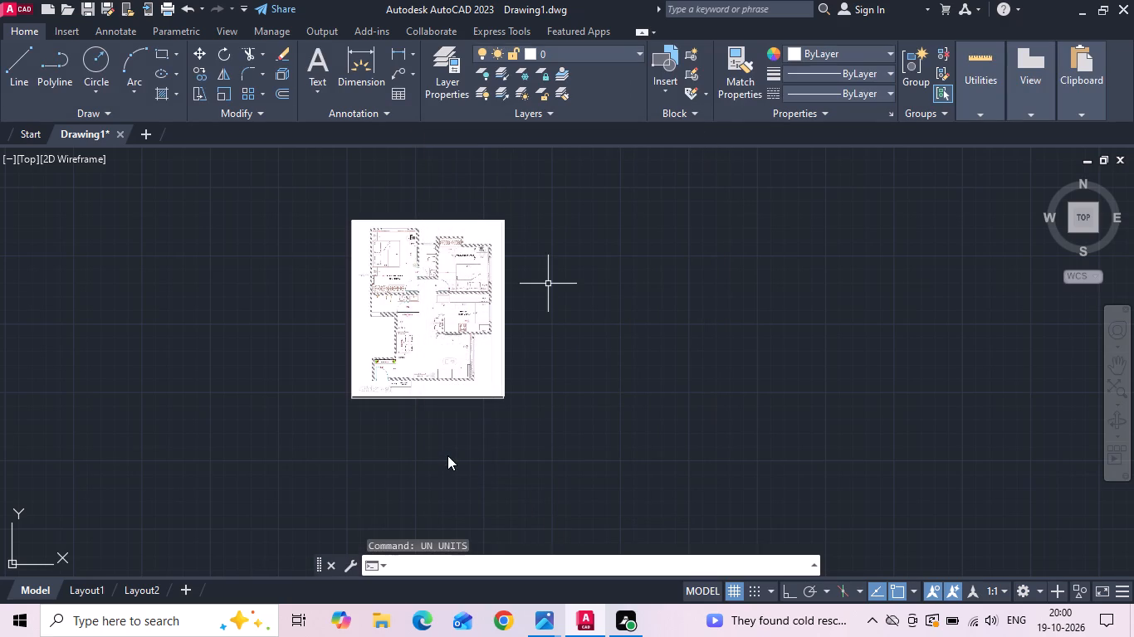
# Modify the ISO-25 dimension style to Engineering units with 0'-0.0" precision and make it the current style.
pyautogui.write('d')
pyautogui.press('space')
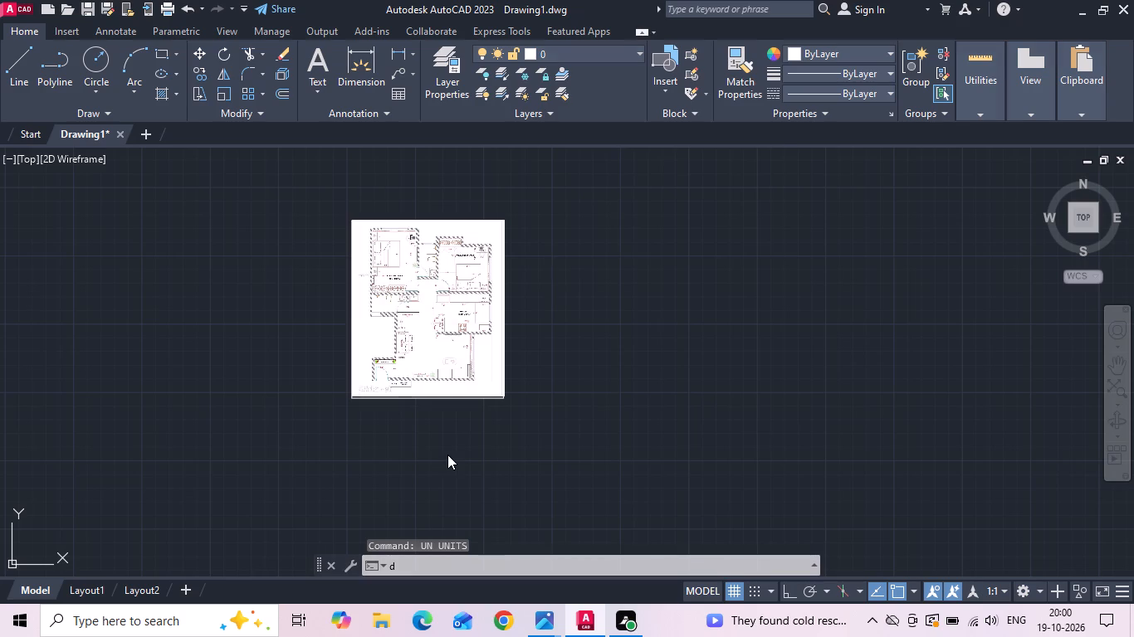
pyautogui.click(726, 274)
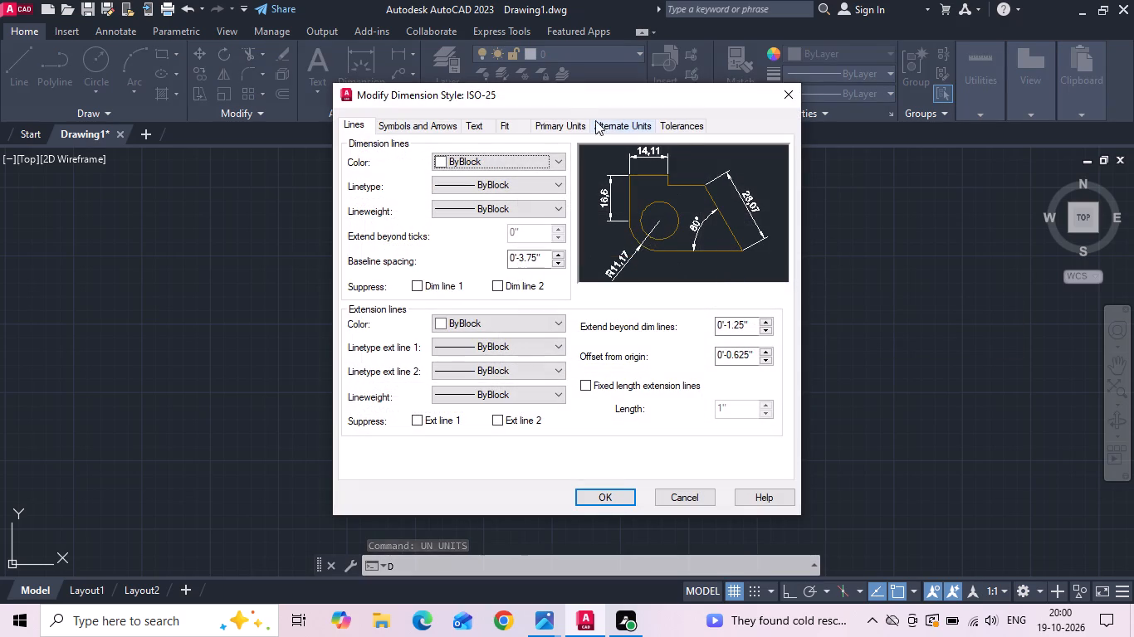
pyautogui.click(547, 119)
pyautogui.click(512, 163)
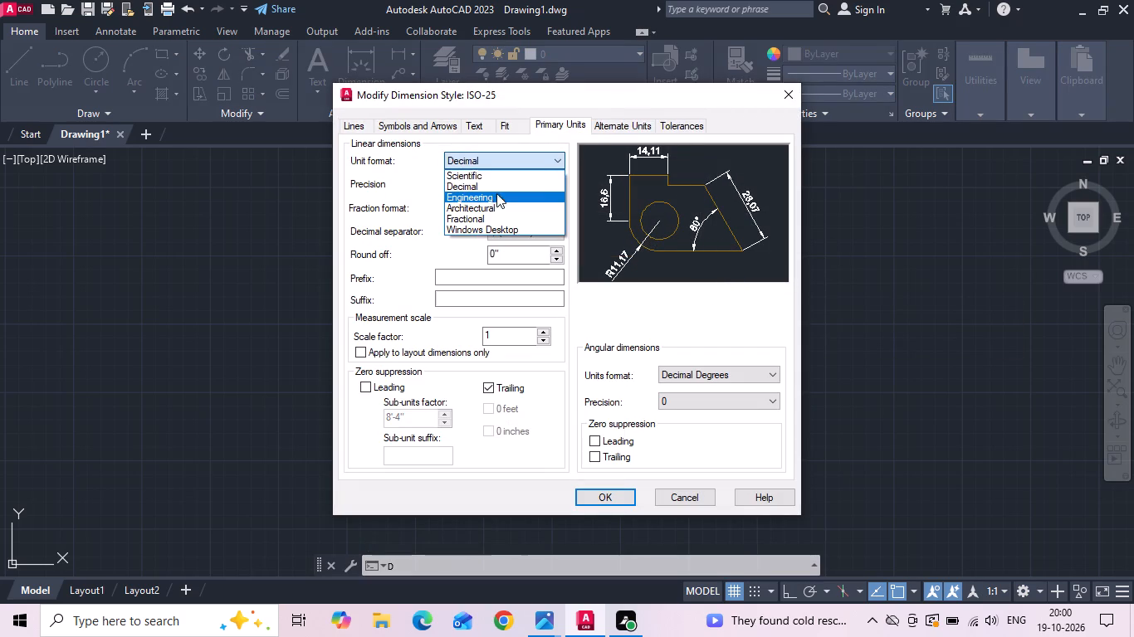
pyautogui.click(494, 199)
pyautogui.click(493, 185)
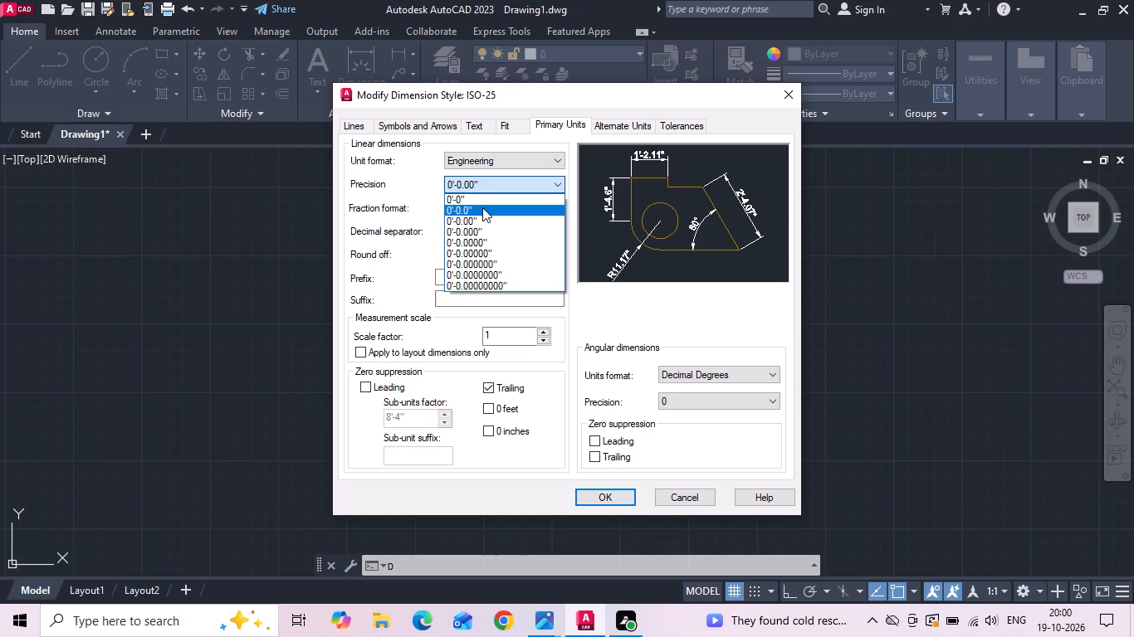
pyautogui.click(482, 207)
pyautogui.click(591, 500)
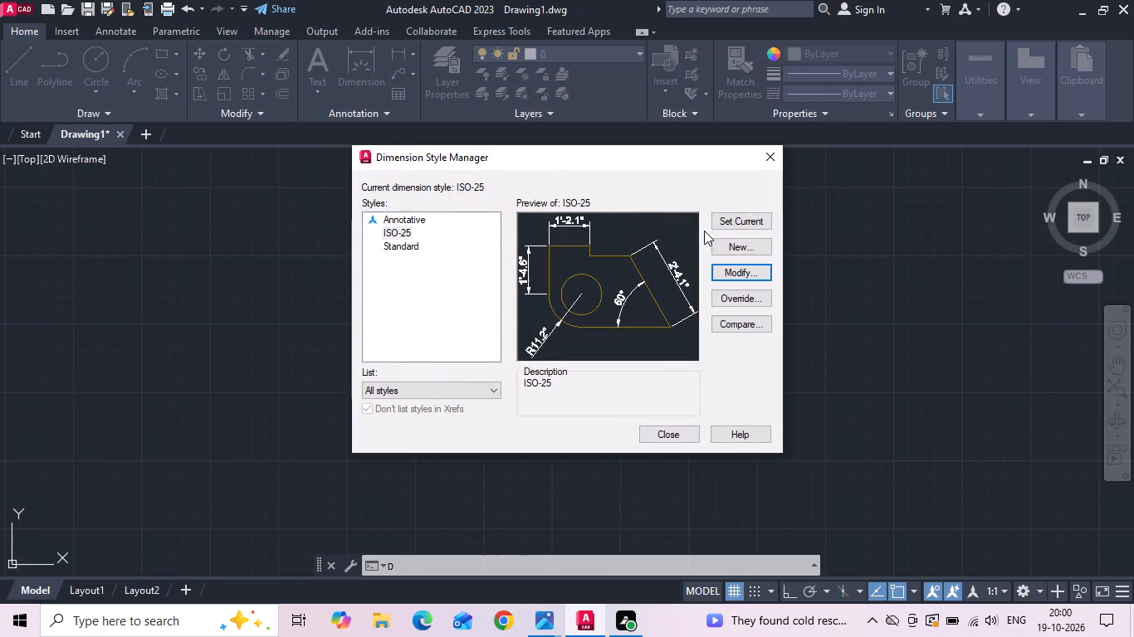
pyautogui.click(726, 221)
pyautogui.click(667, 435)
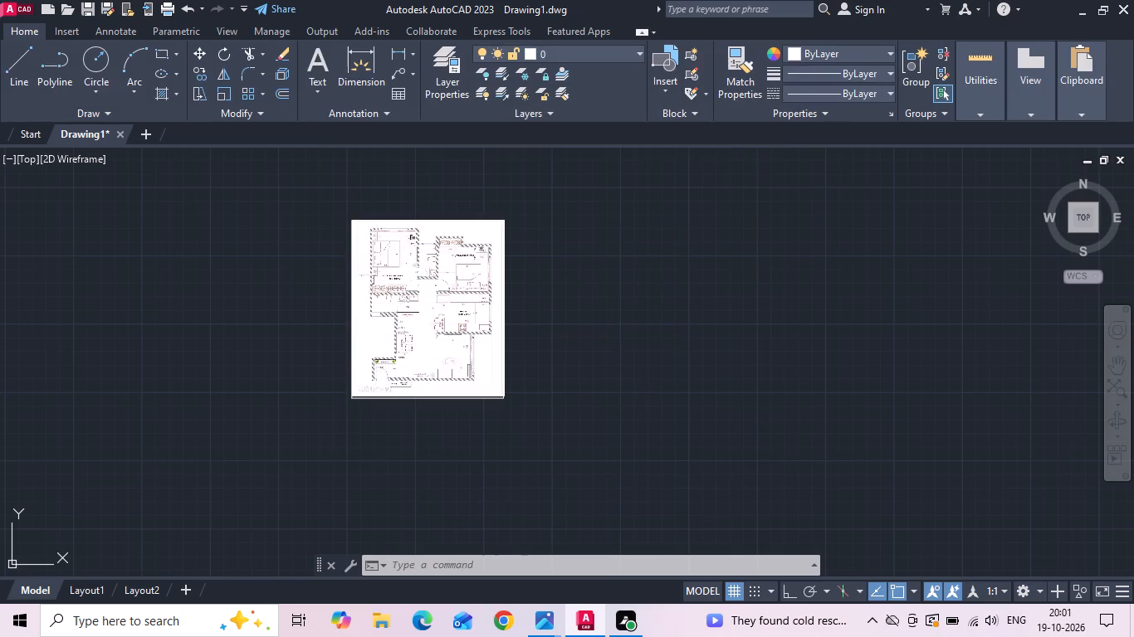
# With Ortho on, draw a stepped chain of three lines beside the plan image: horizontal, vertical downward, and horizontal again.
pyautogui.scroll(2, 491, 272)
pyautogui.scroll(1, 375, 241)
pyautogui.moveTo(277, 227); pyautogui.dragTo(296, 294, button='middle')
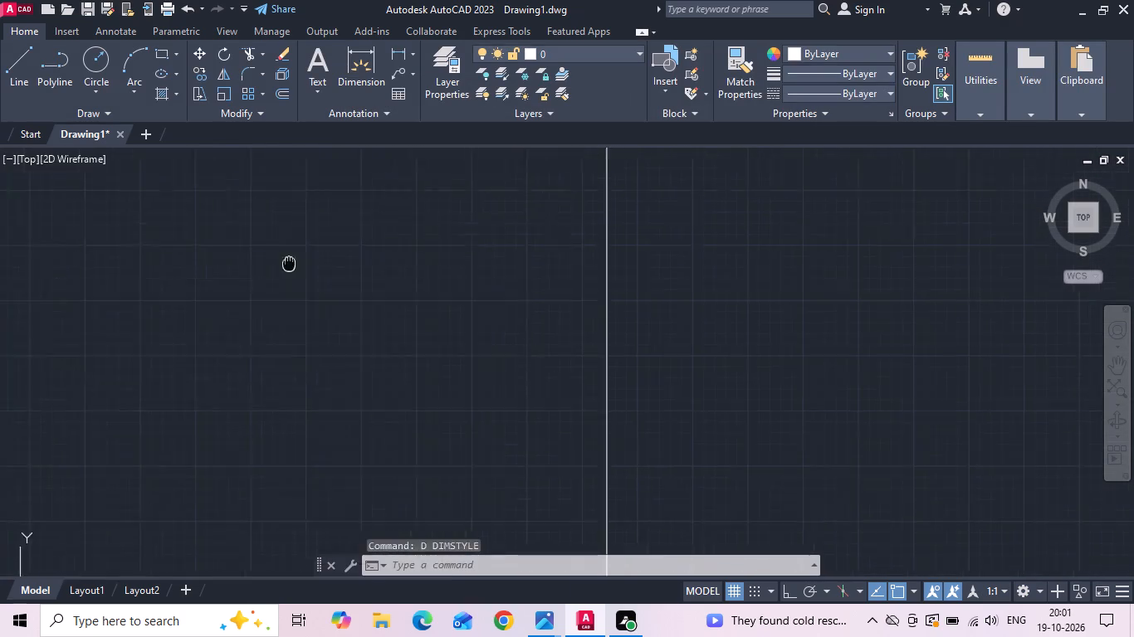
pyautogui.moveTo(296, 294); pyautogui.dragTo(302, 315, button='middle')
pyautogui.write('l')
pyautogui.press('space')
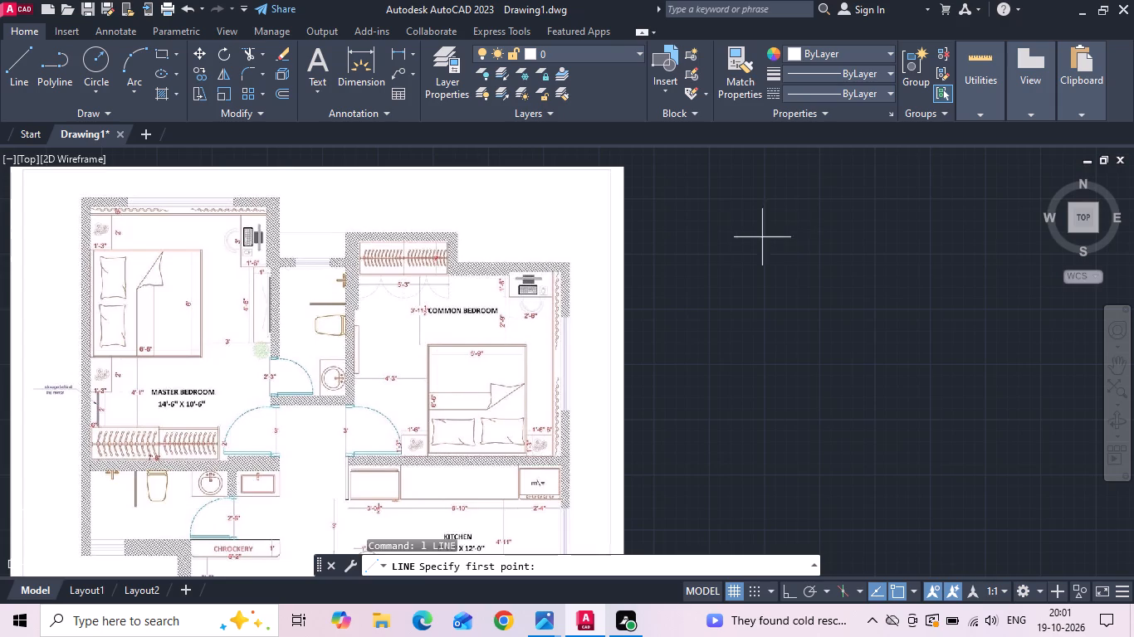
pyautogui.scroll(-1, 366, 254)
pyautogui.press('F8')
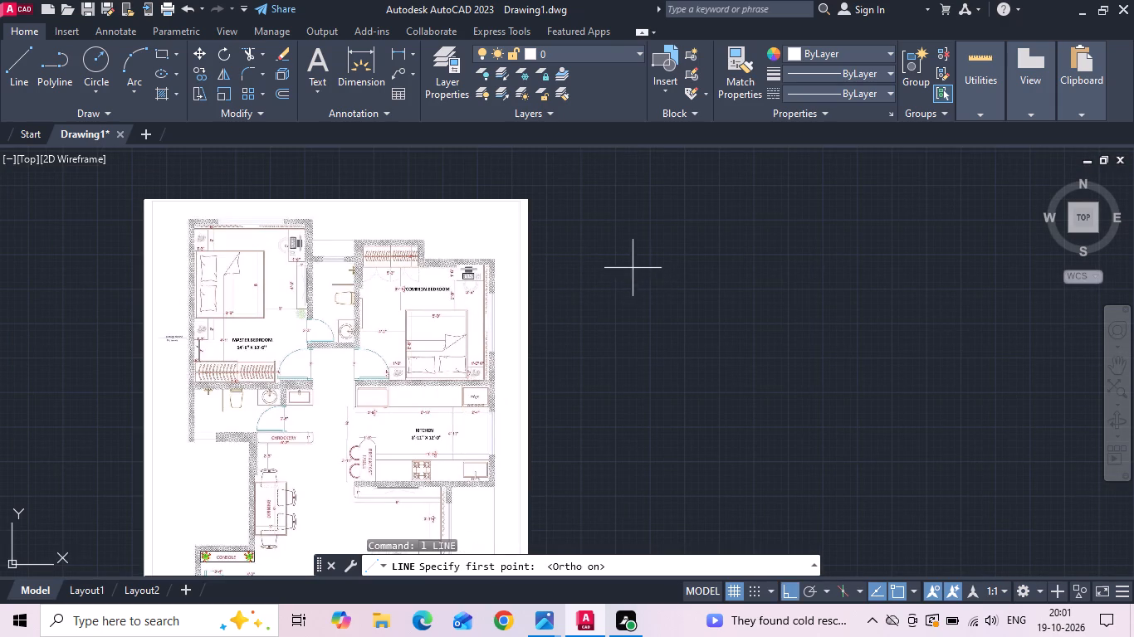
pyautogui.moveTo(631, 267); pyautogui.dragTo(697, 289)
pyautogui.click(822, 279)
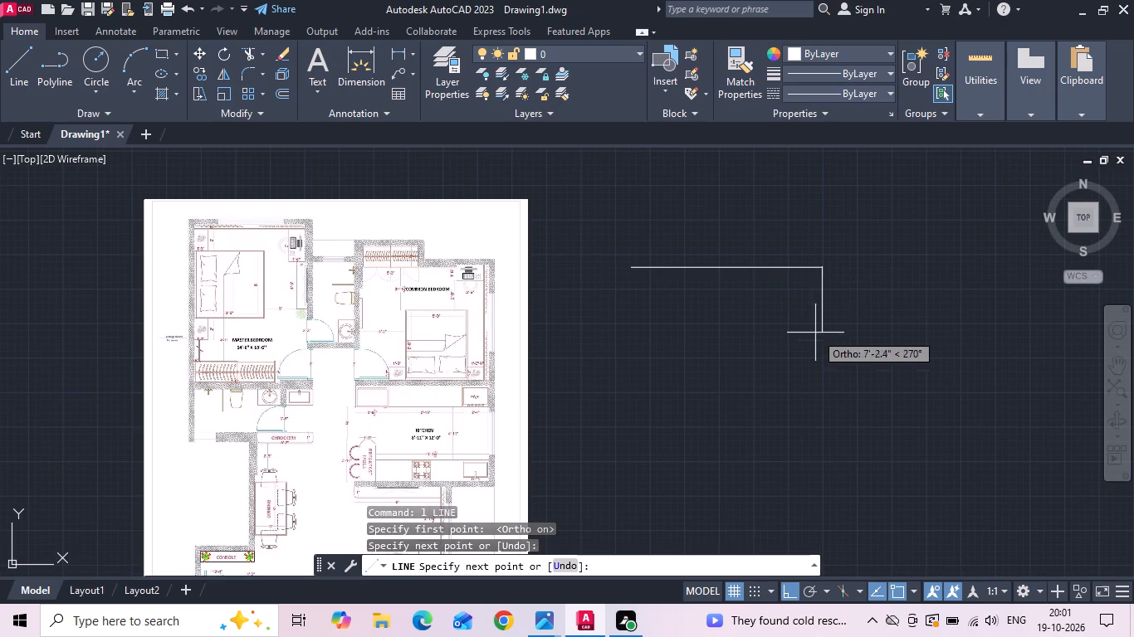
pyautogui.click(814, 343)
pyautogui.click(910, 328)
pyautogui.press('Escape')
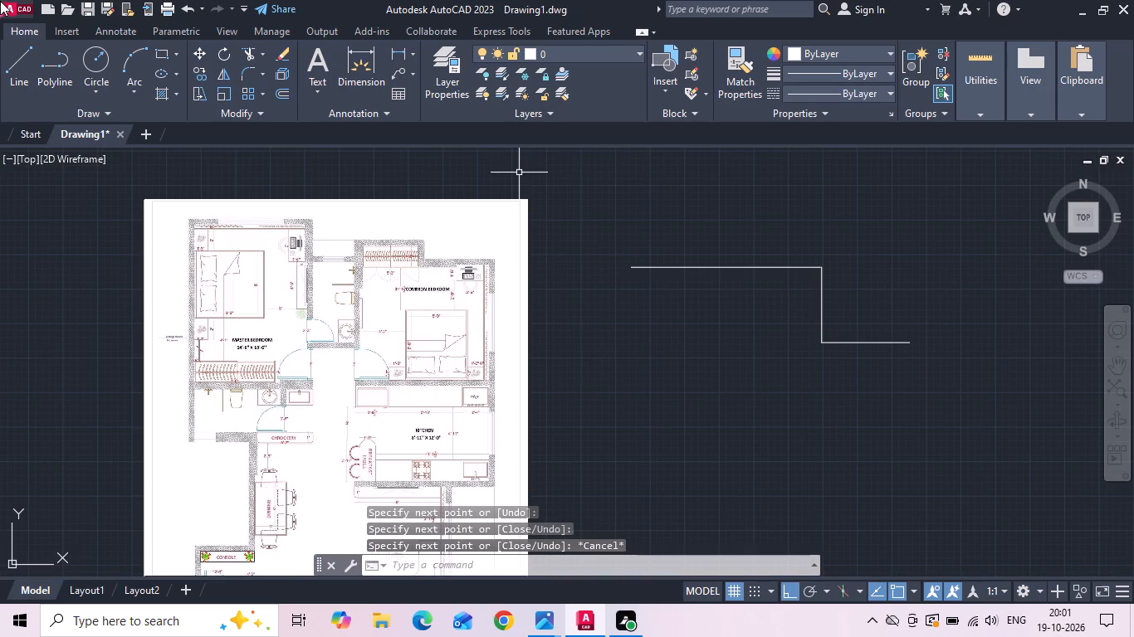
# Offset the upper horizontal line 9" downward to form the wall thickness.
pyautogui.write('o 9')
pyautogui.press('space')
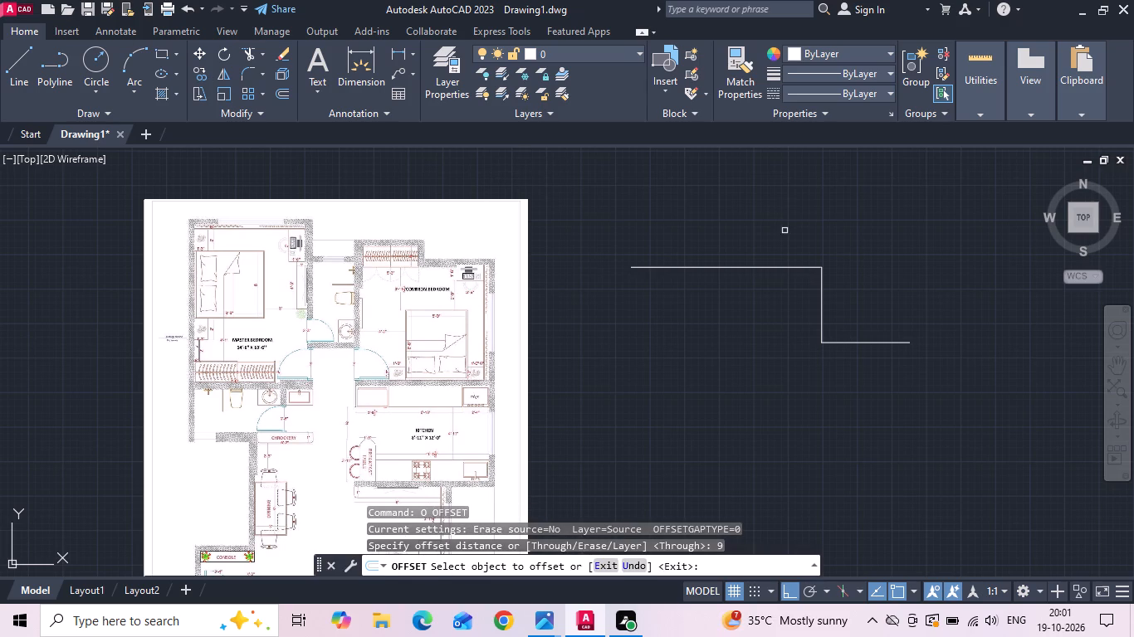
pyautogui.click(706, 270)
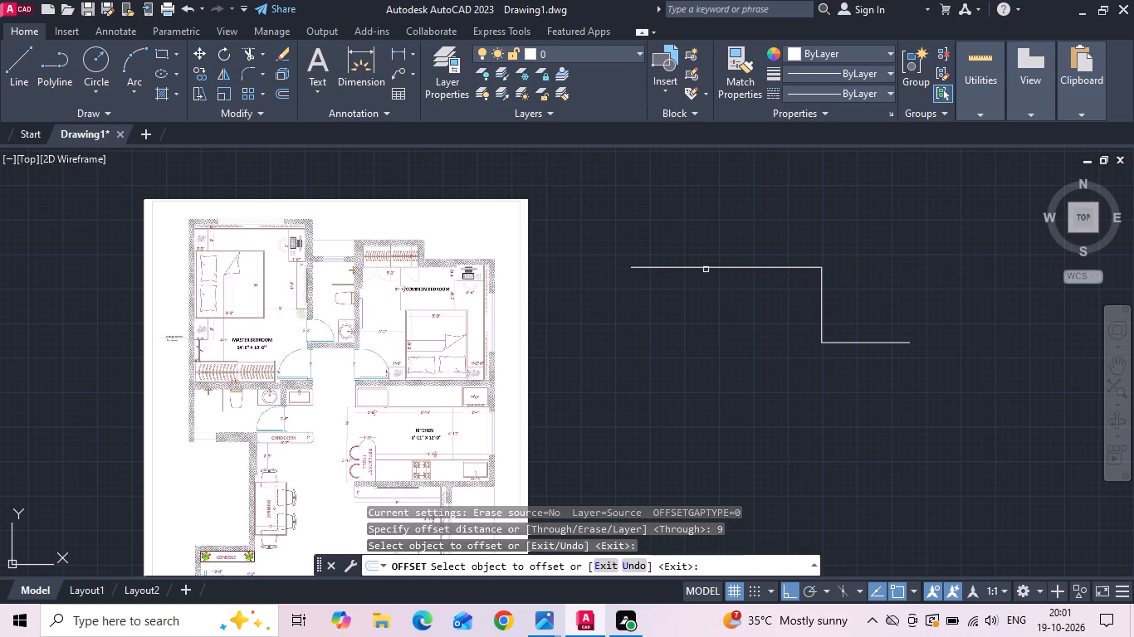
pyautogui.click(721, 355)
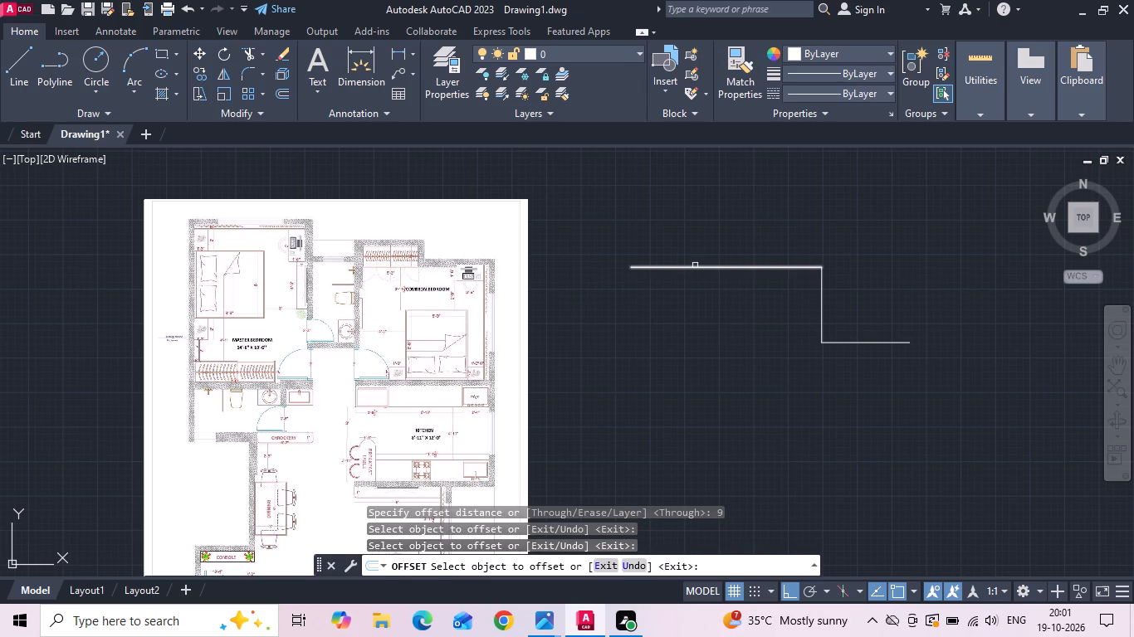
pyautogui.doubleClick(694, 268)
pyautogui.click(682, 323)
pyautogui.press('Escape')
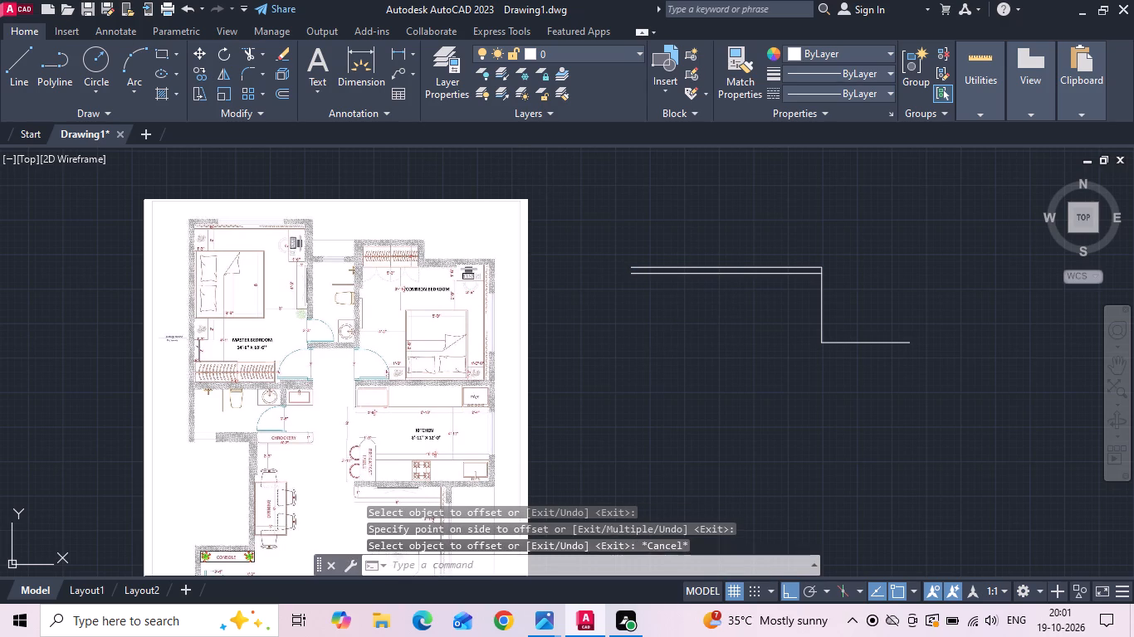
# Offset the vertical line 10'6" to its left for the master bedroom width.
pyautogui.scroll(3, 221, 278)
pyautogui.scroll(-1, 267, 284)
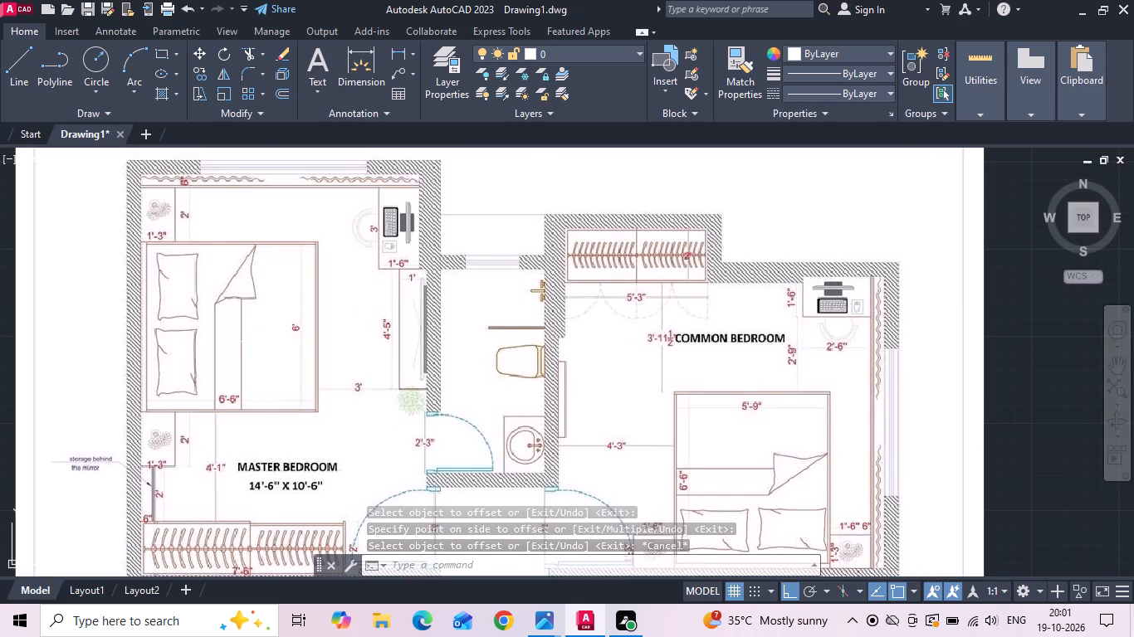
pyautogui.scroll(-1, 262, 341)
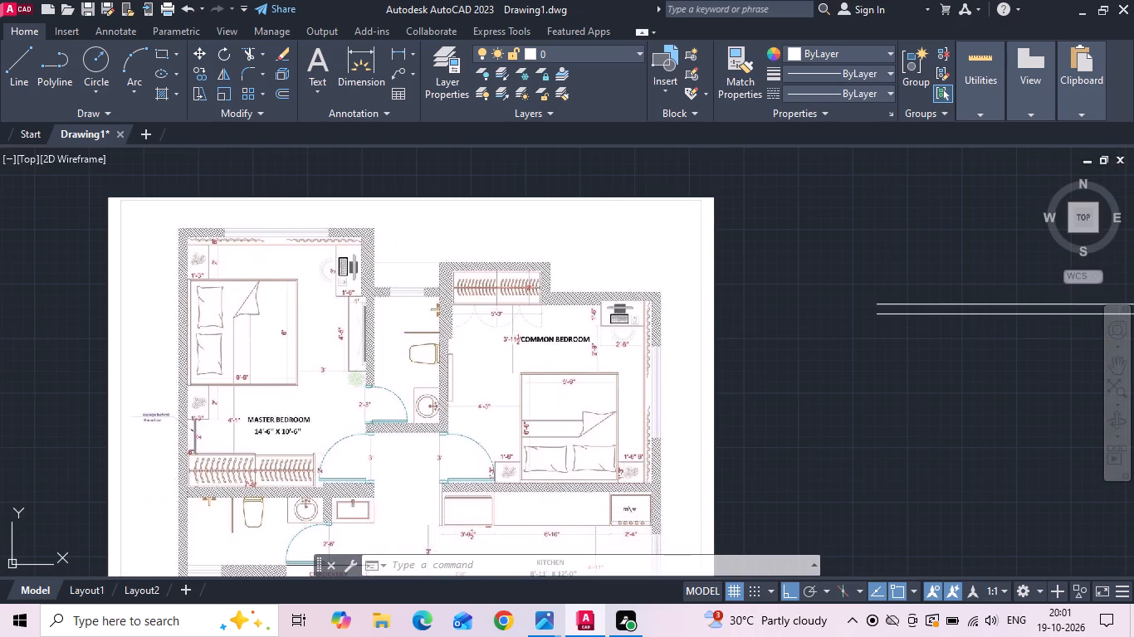
pyautogui.scroll(-1, 262, 341)
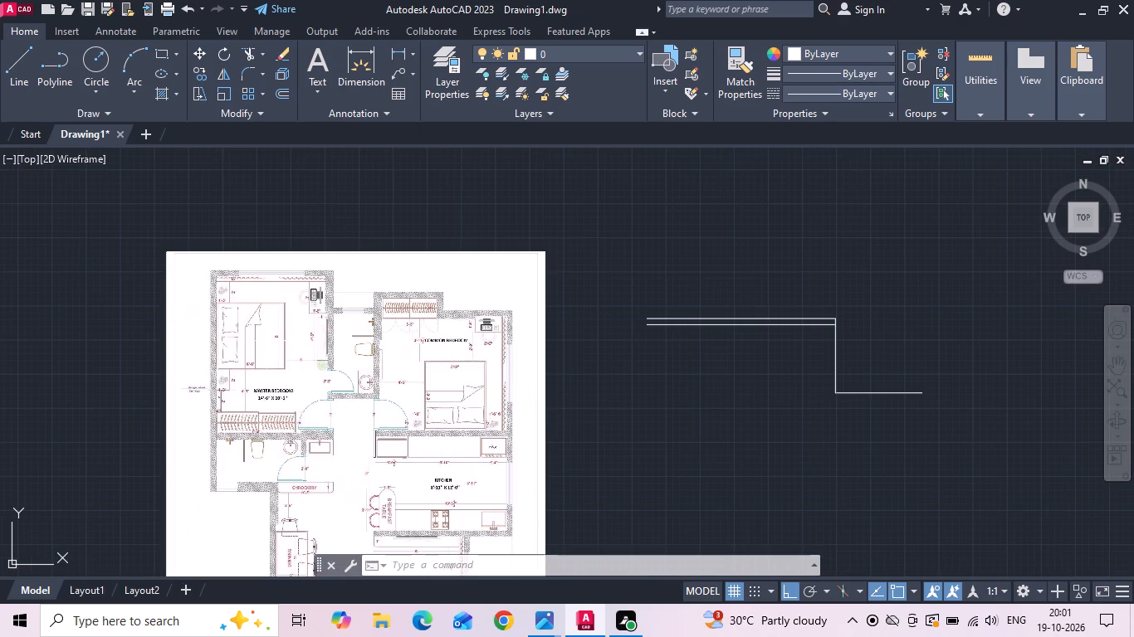
pyautogui.scroll(1, 727, 377)
pyautogui.write("o 10'")
pyautogui.write('6')
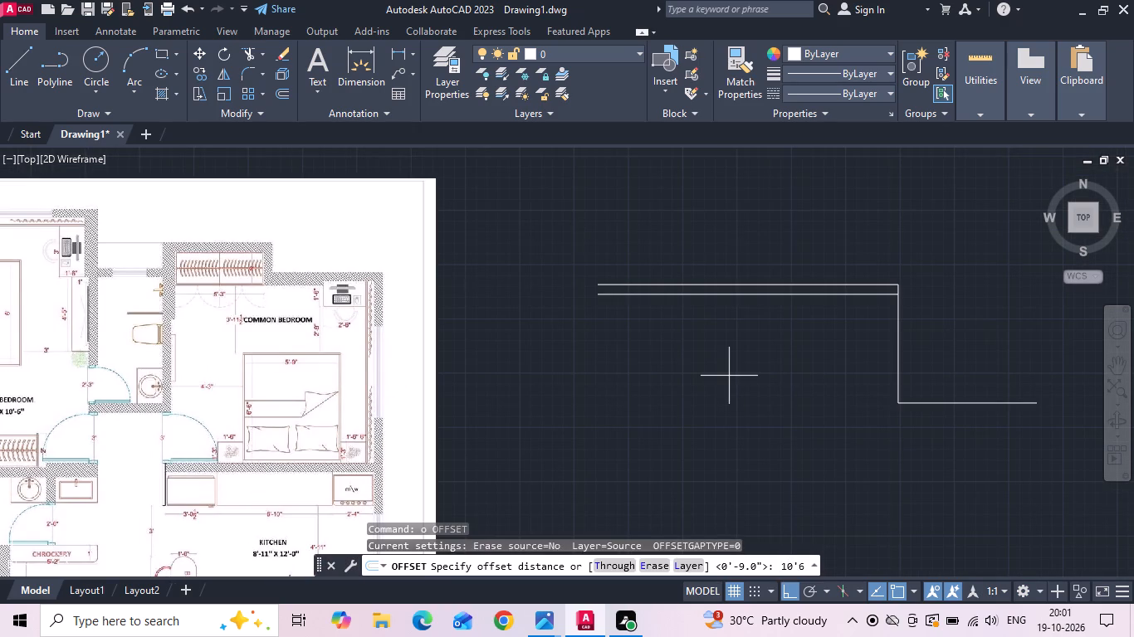
pyautogui.press('space')
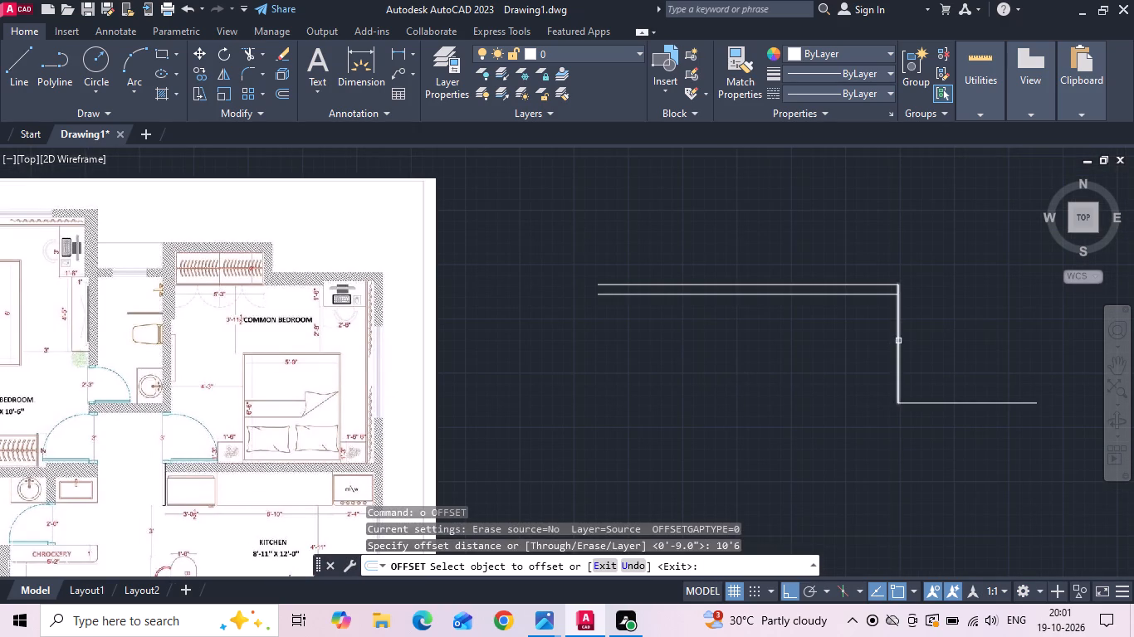
pyautogui.click(898, 340)
pyautogui.click(792, 348)
pyautogui.press('Escape')
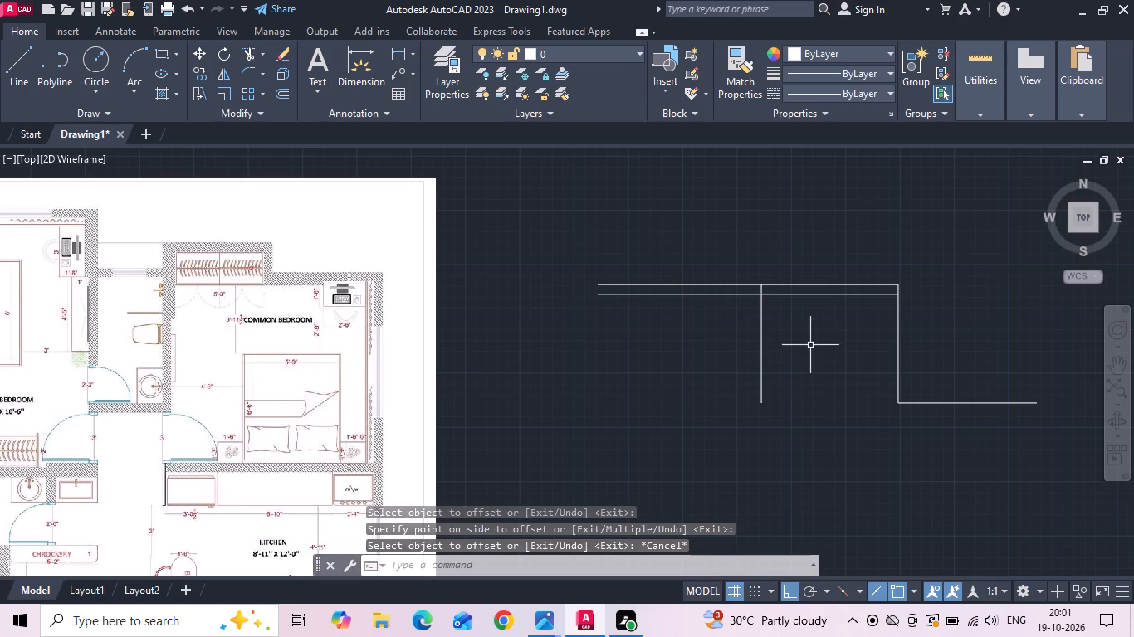
# Move the offset vertical line from its top end to the left end of the upper horizontal line.
pyautogui.scroll(1, 810, 345)
pyautogui.moveTo(804, 343); pyautogui.dragTo(791, 343)
pyautogui.click(707, 342)
pyautogui.rightClick(707, 342)
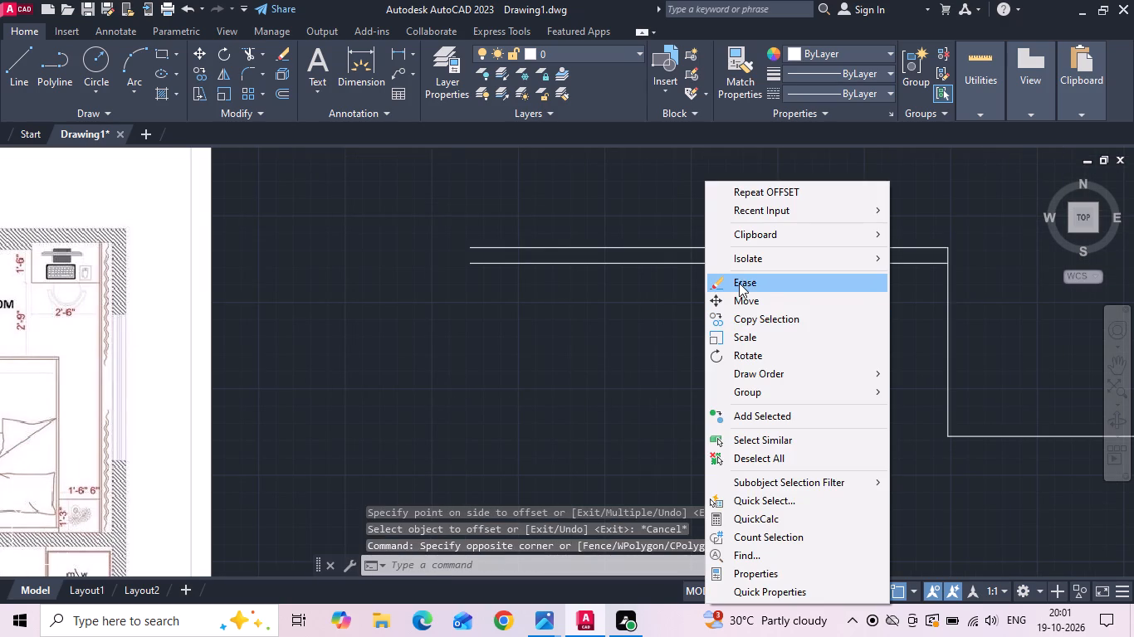
pyautogui.click(741, 297)
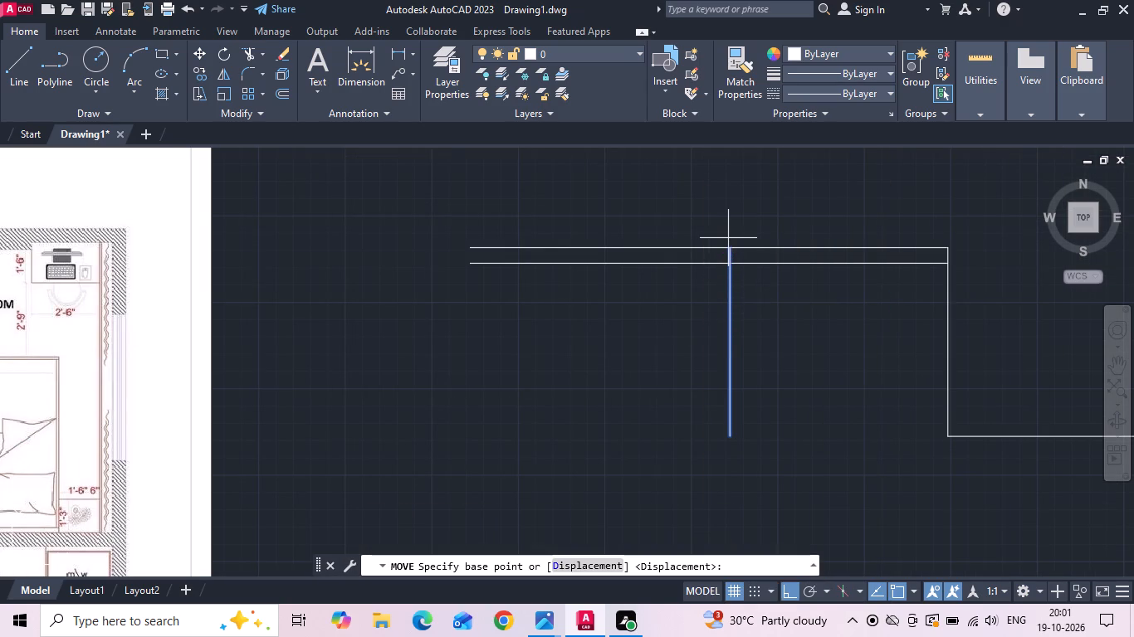
pyautogui.click(731, 249)
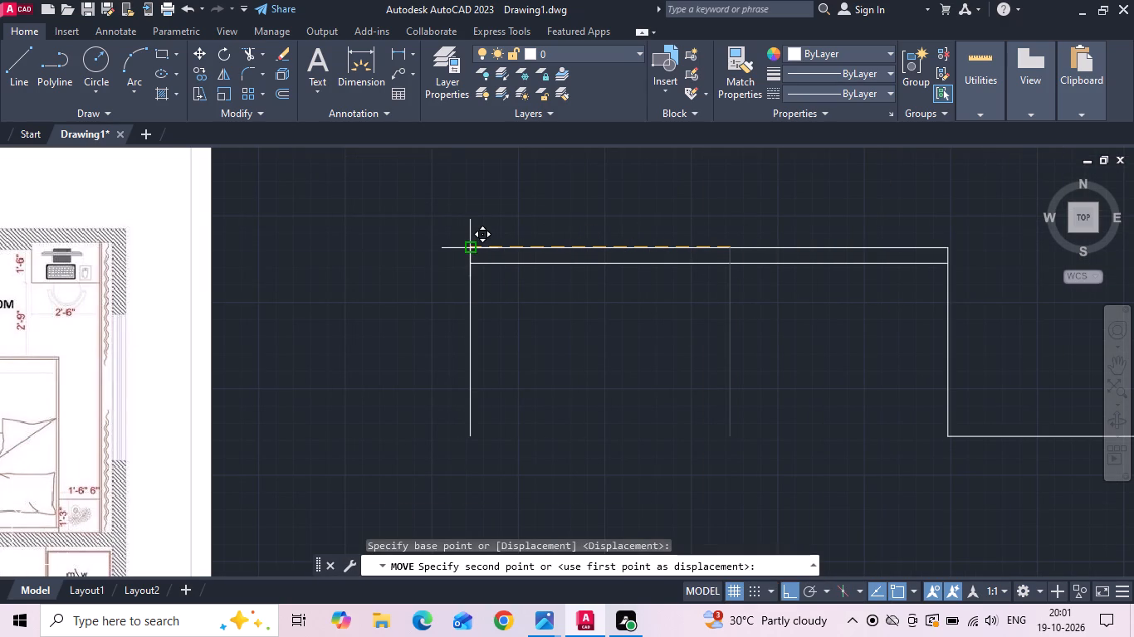
pyautogui.click(476, 246)
pyautogui.press('Escape')
# Offset the leftmost vertical line 9" to the right to form the outer wall thickness.
pyautogui.write('o 9')
pyautogui.press('space')
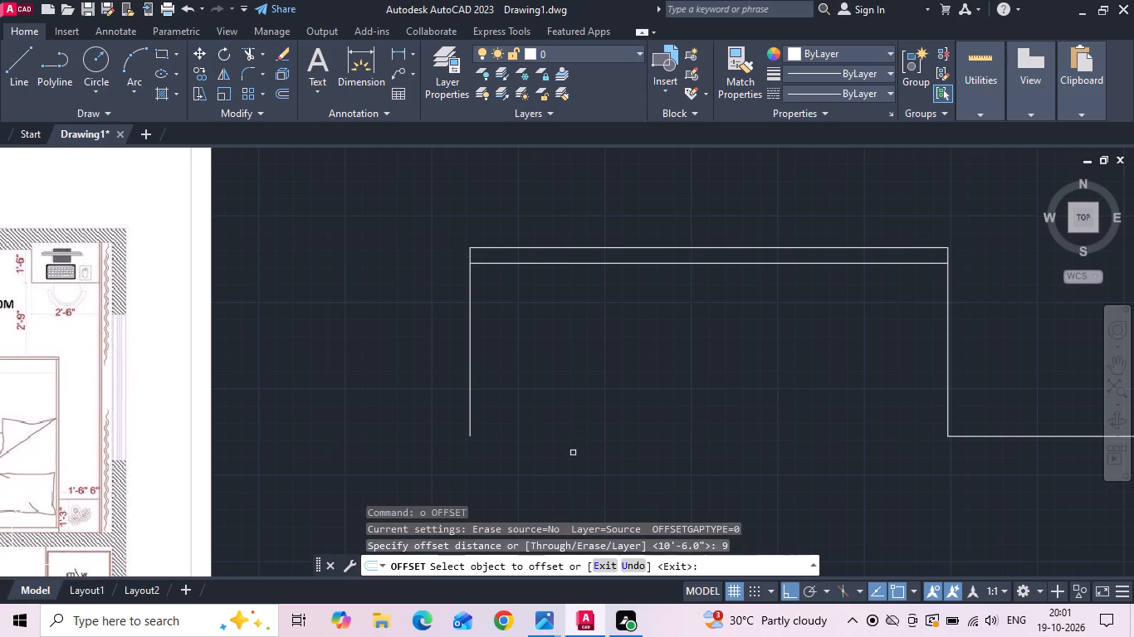
pyautogui.moveTo(472, 371); pyautogui.dragTo(542, 344)
pyautogui.click(610, 329)
pyautogui.press('Escape')
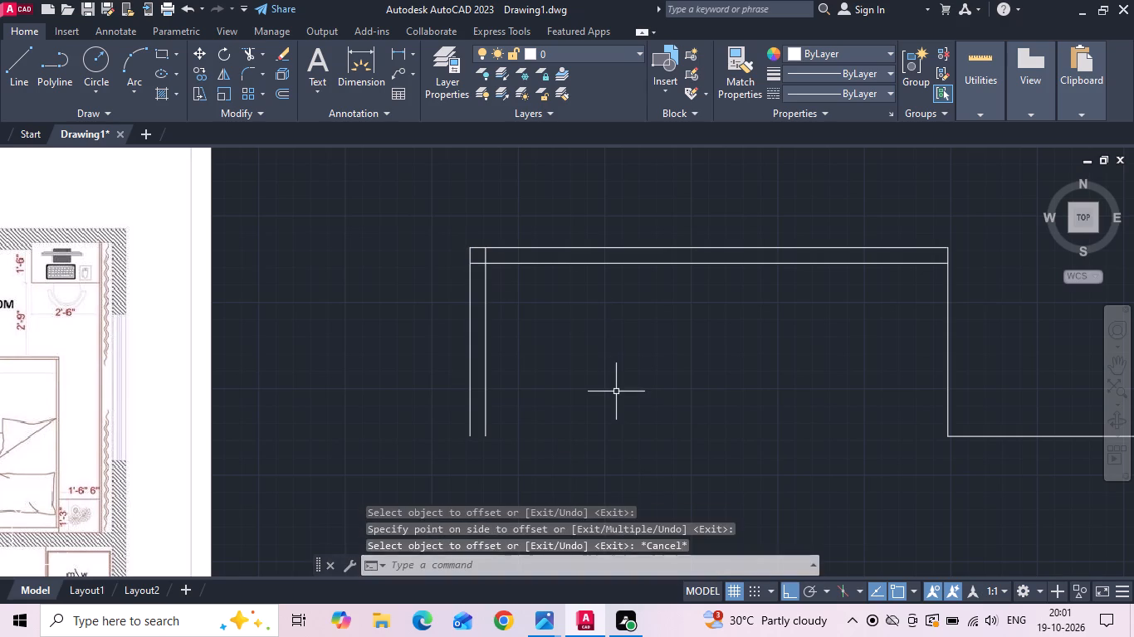
# Offset the inner left wall line 10'6" to the right for the master bedroom width.
pyautogui.write("o 10'")
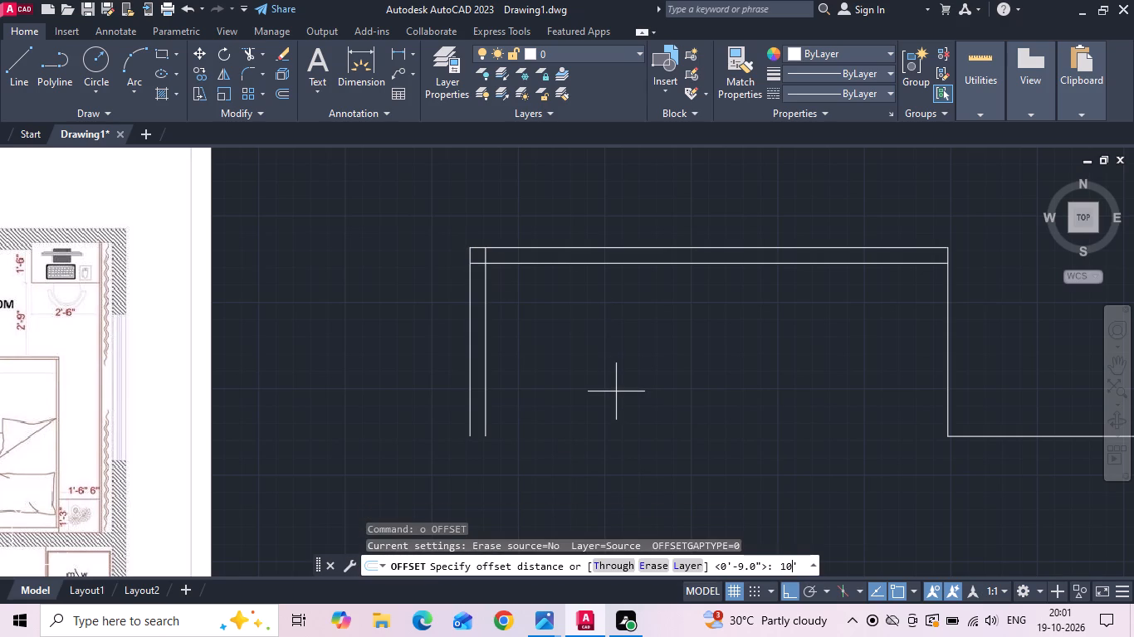
pyautogui.press('6')
pyautogui.press('Return')
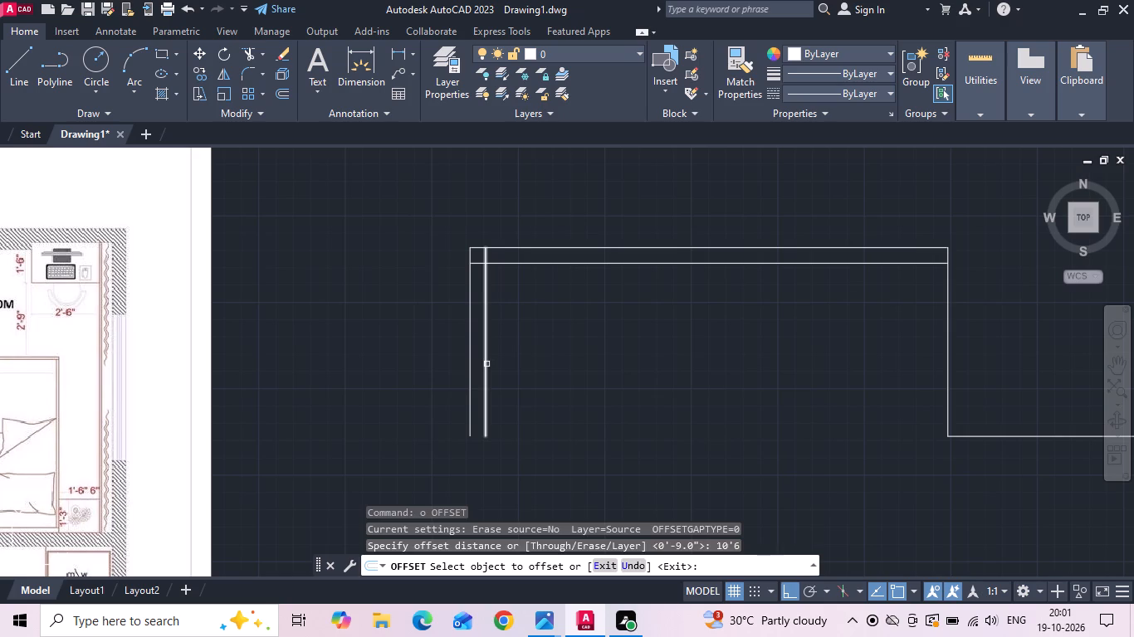
pyautogui.moveTo(486, 364); pyautogui.dragTo(506, 364)
pyautogui.click(764, 359)
pyautogui.press('Escape')
# Offset the inner line of the top wall 14'6" downward for the master bedroom length.
pyautogui.write('o')
pyautogui.press('space')
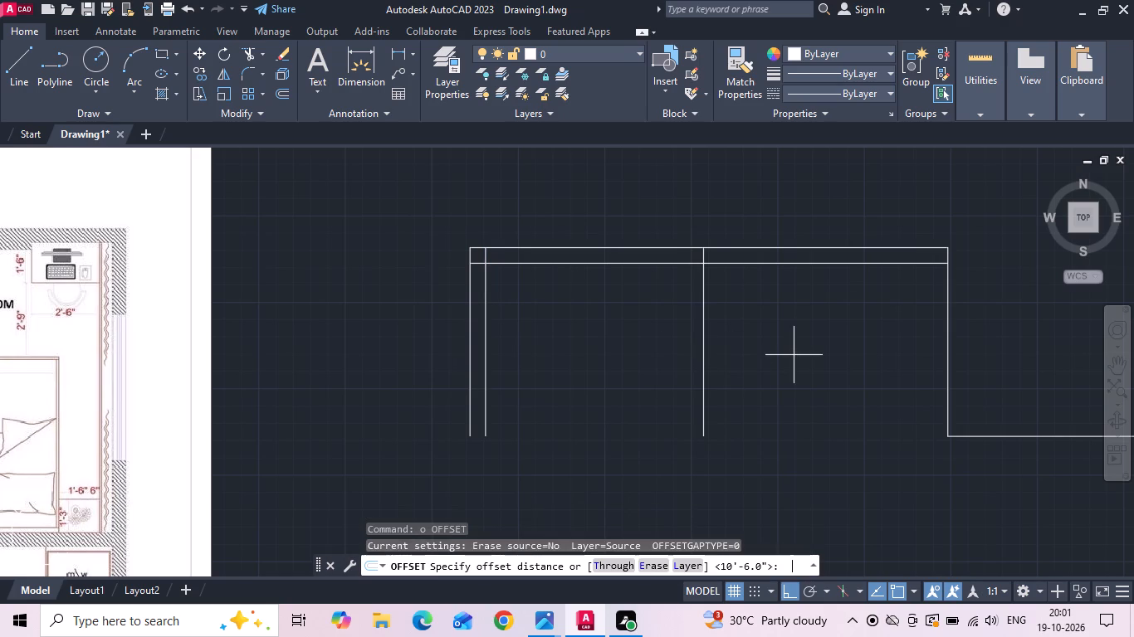
pyautogui.scroll(-1, 794, 355)
pyautogui.moveTo(4, 380); pyautogui.dragTo(236, 347, button='middle')
pyautogui.scroll(1, 100, 395)
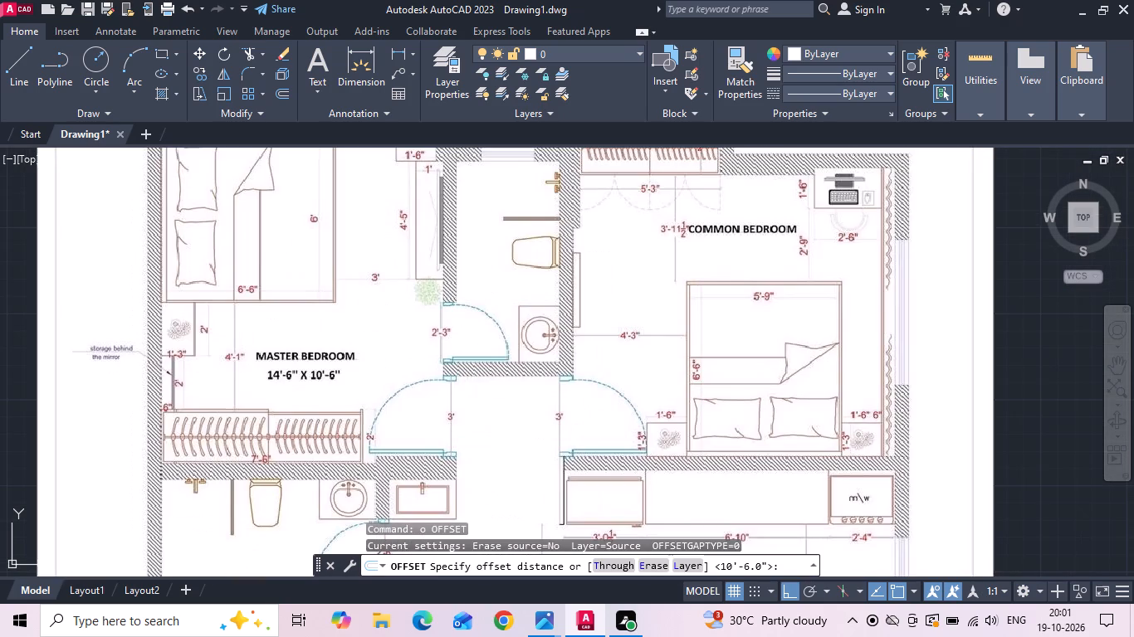
pyautogui.write("14'6")
pyautogui.press('space')
pyautogui.scroll(-2, 100, 396)
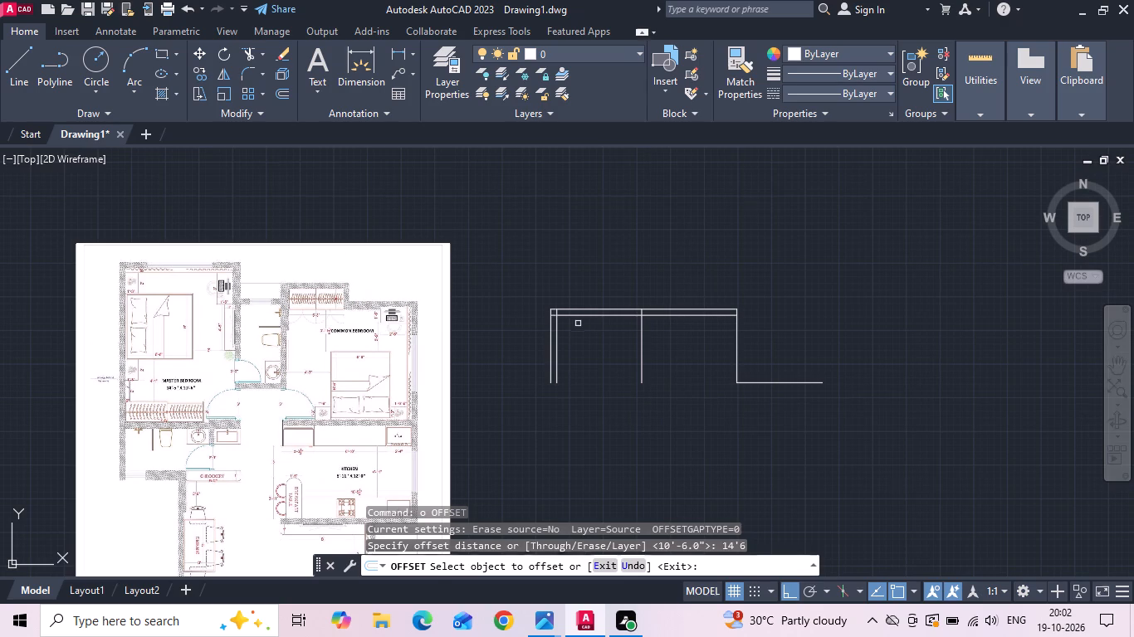
pyautogui.click(583, 314)
pyautogui.click(572, 418)
pyautogui.press('Escape')
# Extend both left wall lines down to the lower horizontal line.
pyautogui.write('ex')
pyautogui.press('space')
pyautogui.moveTo(531, 369); pyautogui.dragTo(608, 375)
pyautogui.press('Escape')
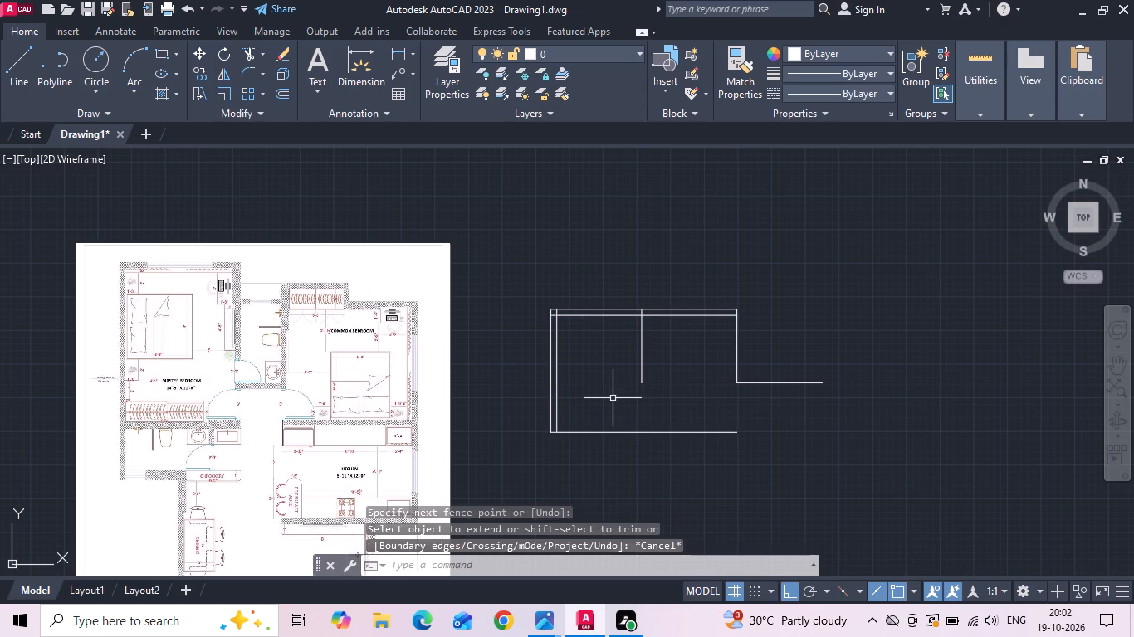
# Offset the master bedroom's right-hand wall line 9" to the right to form the wall thickness.
pyautogui.write('o 9')
pyautogui.press('space')
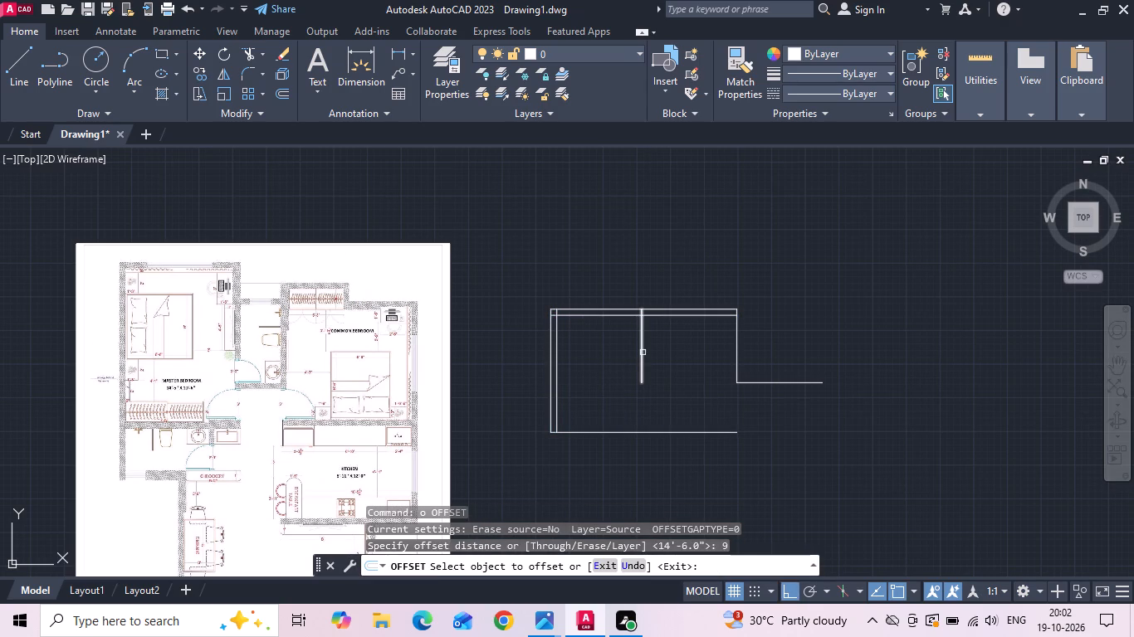
pyautogui.moveTo(643, 351); pyautogui.dragTo(671, 336)
pyautogui.click(720, 317)
pyautogui.press('Escape')
# Examine the reference plan's walls, room sizes and dimensions around the bedrooms, bathrooms, kitchen, dining and living areas.
pyautogui.scroll(2, 206, 418)
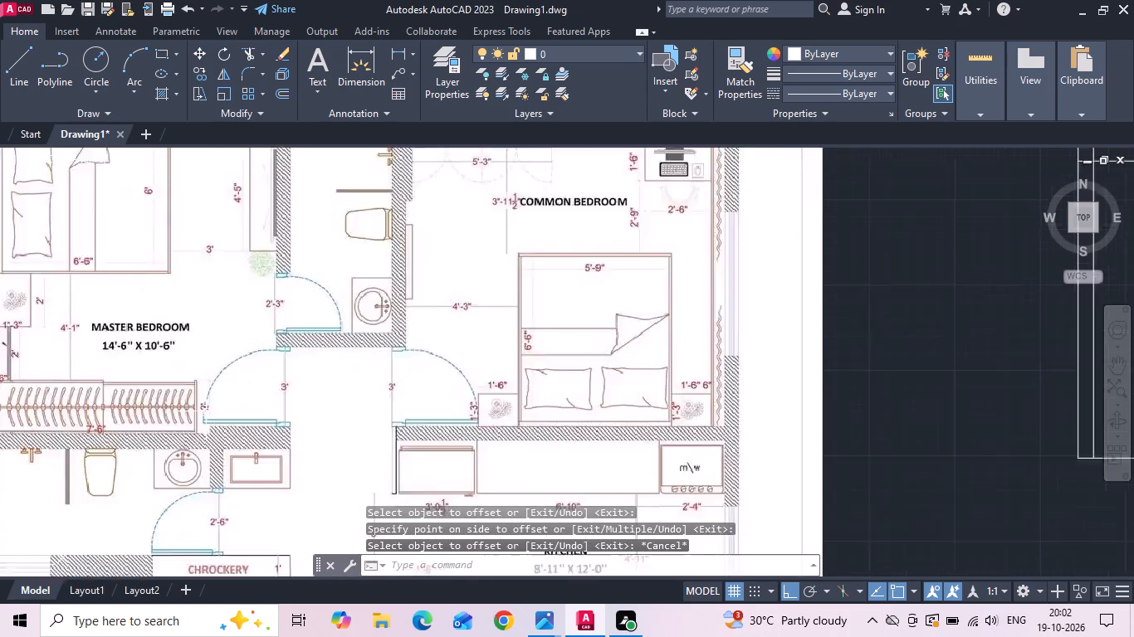
pyautogui.scroll(1, 206, 411)
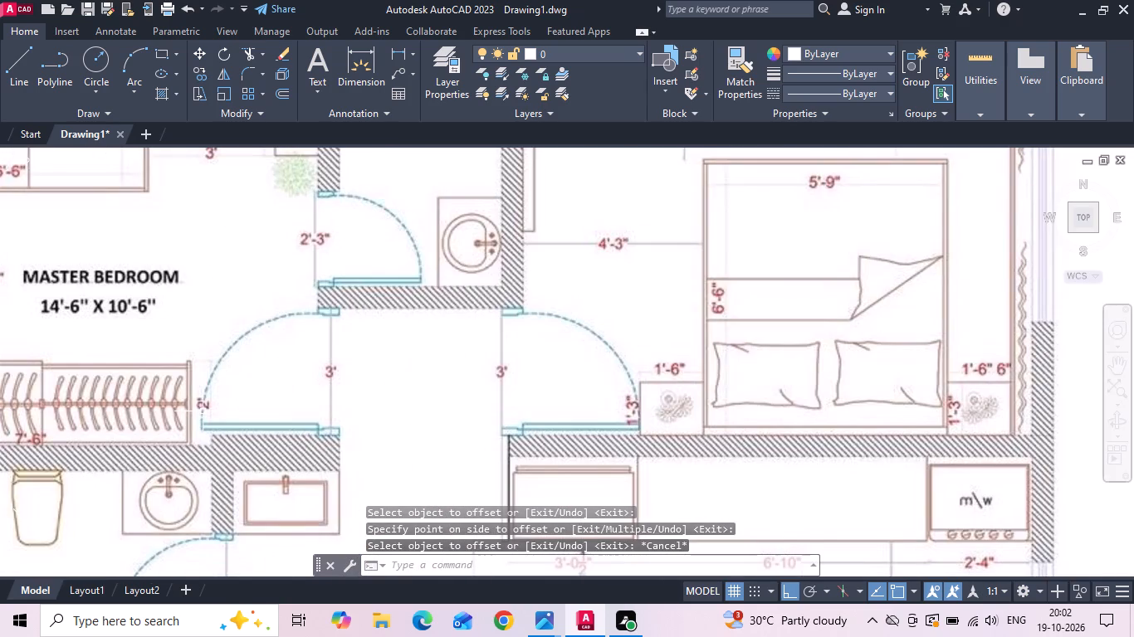
pyautogui.scroll(-1, 555, 409)
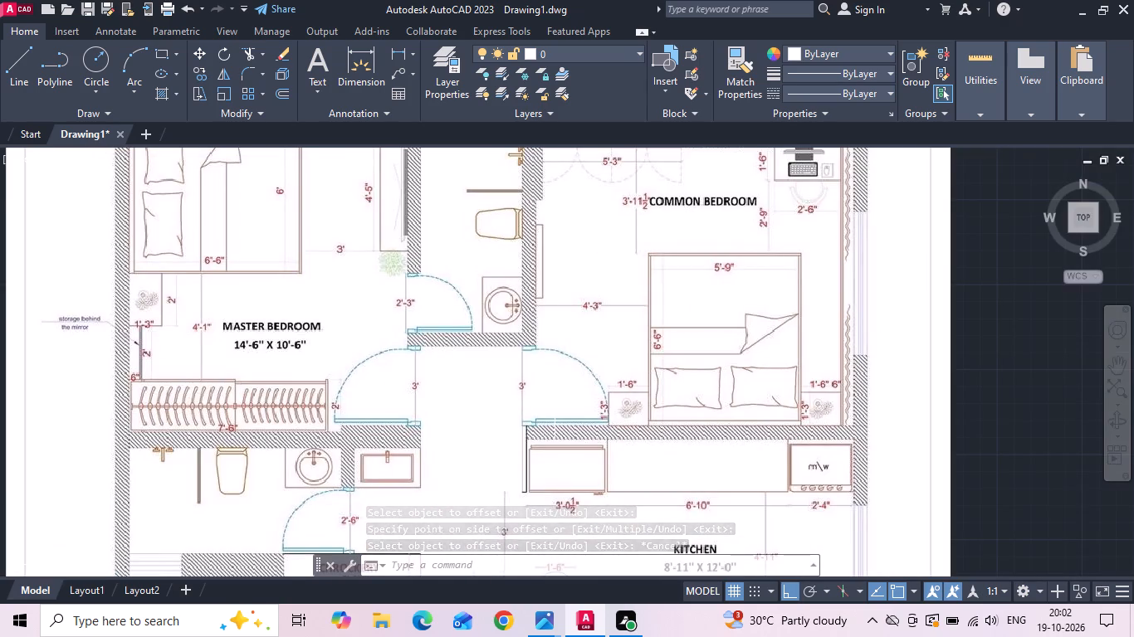
pyautogui.scroll(-2, 520, 401)
pyautogui.scroll(2, 399, 229)
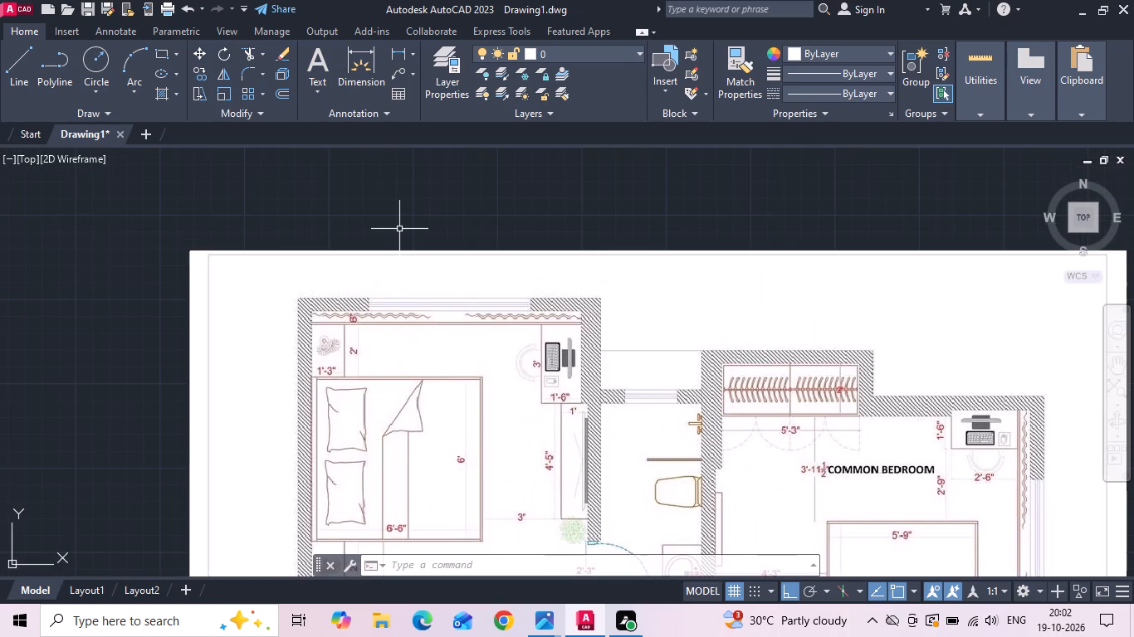
pyautogui.scroll(-1, 397, 228)
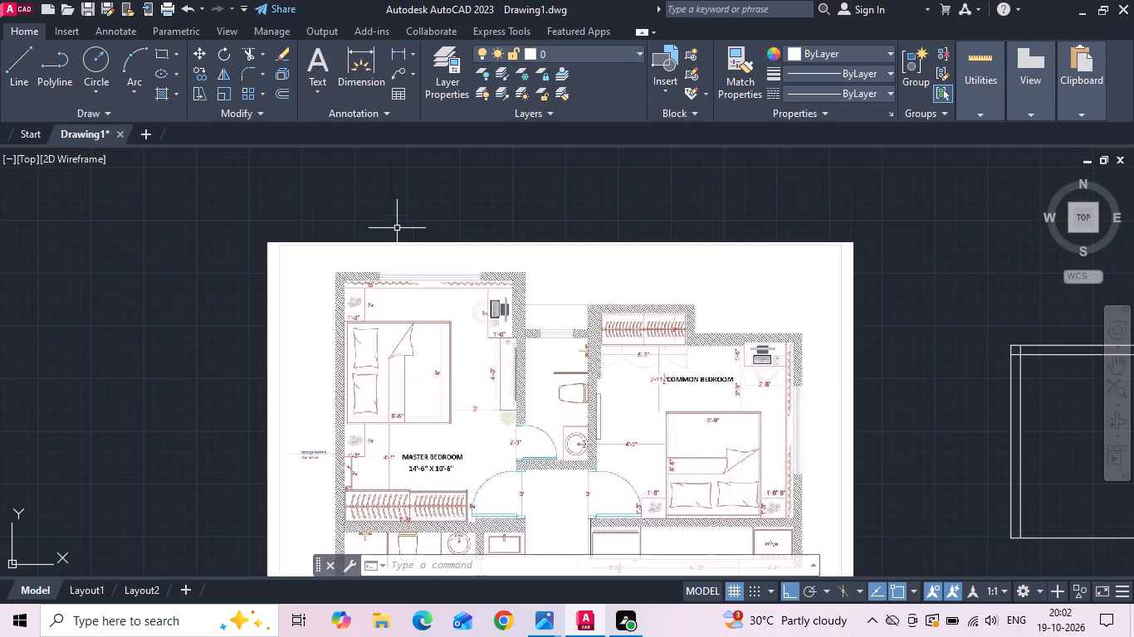
pyautogui.moveTo(438, 474); pyautogui.dragTo(408, 420, button='middle')
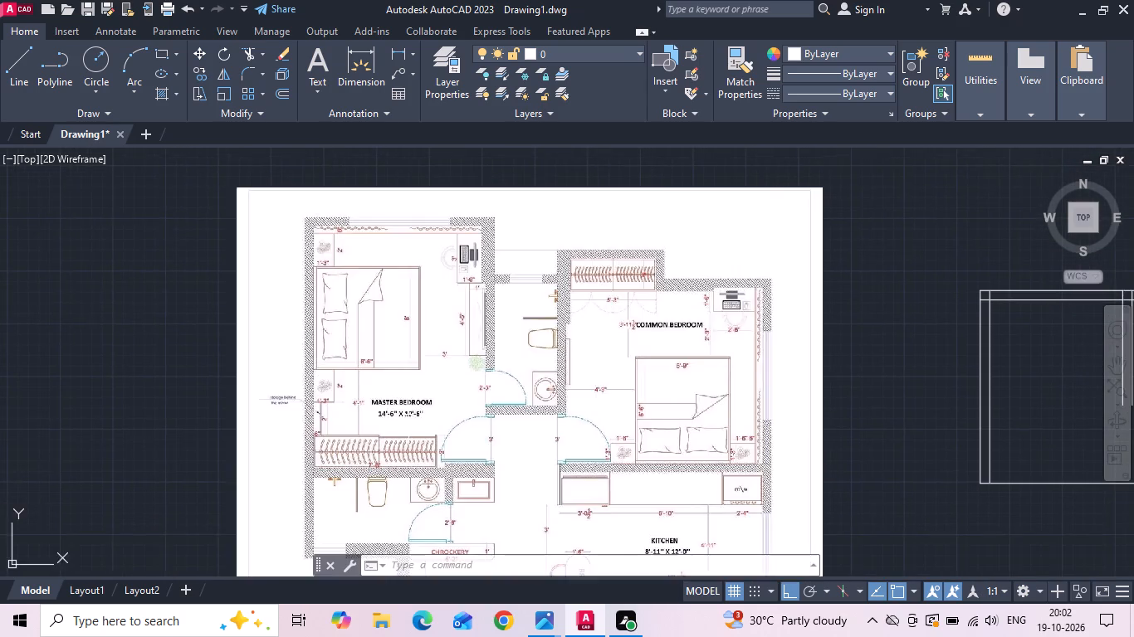
pyautogui.scroll(2, 413, 416)
pyautogui.scroll(-1, 393, 361)
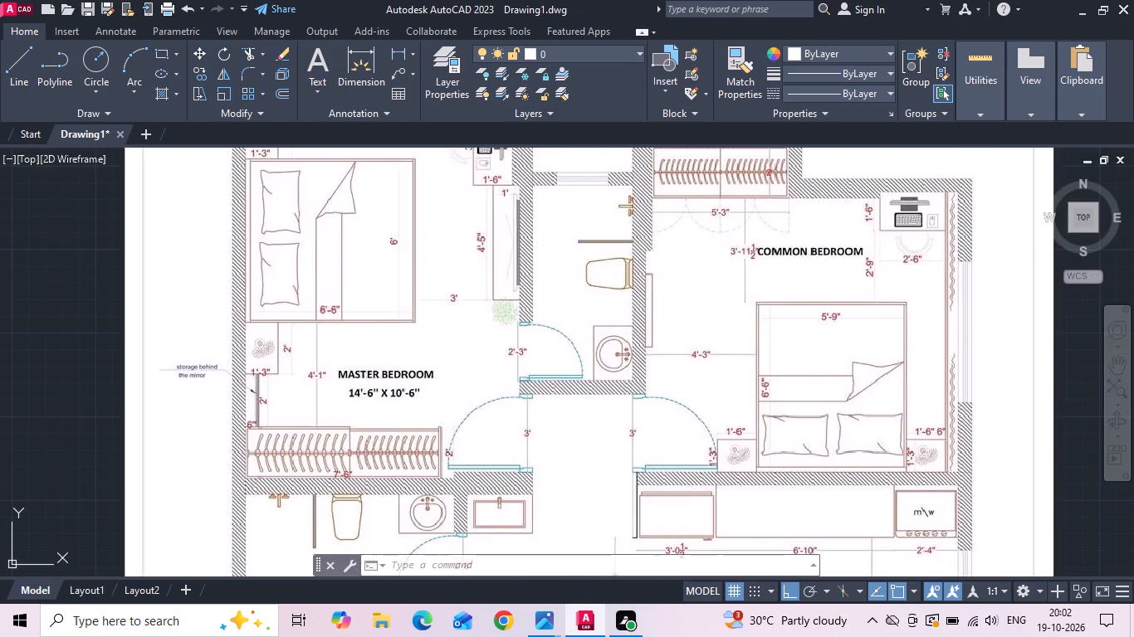
pyautogui.moveTo(347, 416); pyautogui.dragTo(328, 354, button='middle')
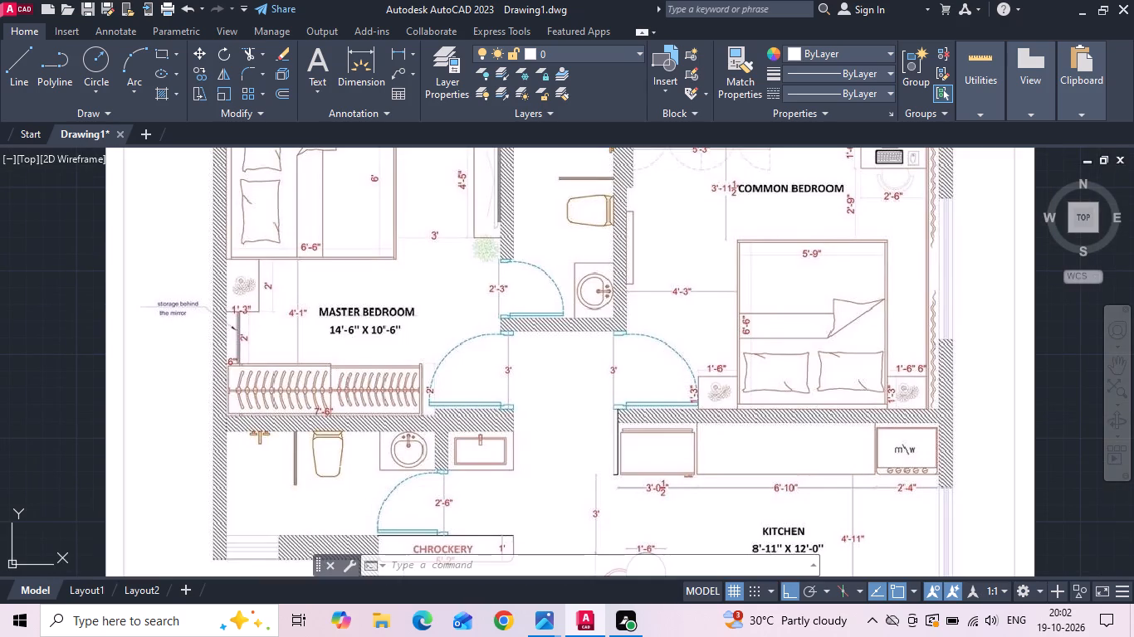
pyautogui.moveTo(344, 464); pyautogui.dragTo(331, 388, button='middle')
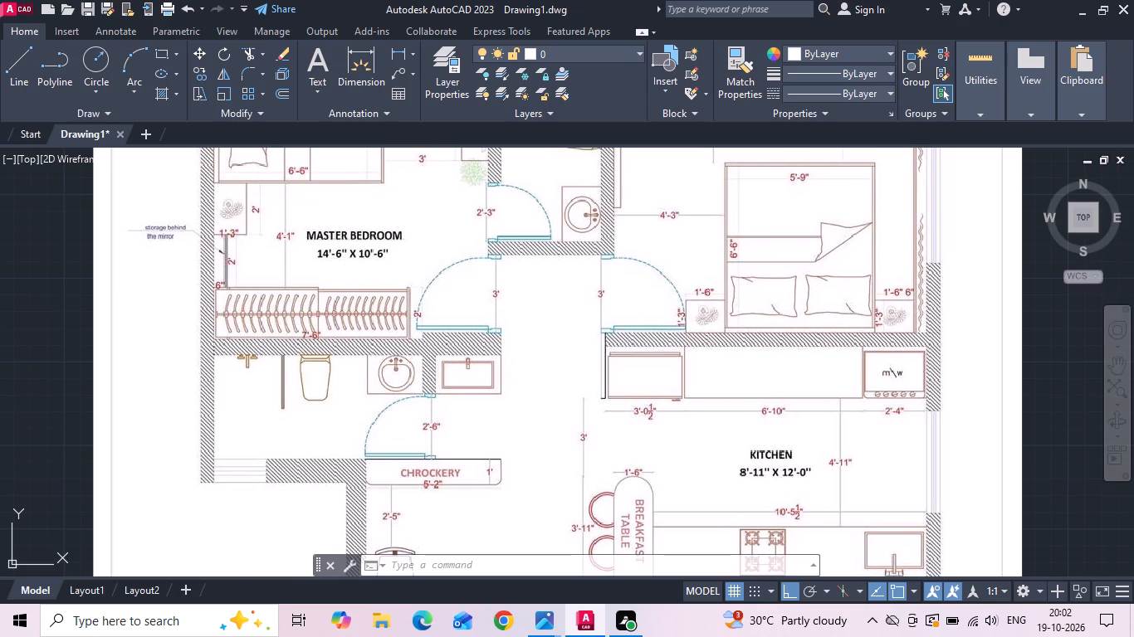
pyautogui.scroll(-2, 334, 410)
pyautogui.moveTo(356, 458); pyautogui.dragTo(348, 337, button='middle')
pyautogui.scroll(2, 325, 430)
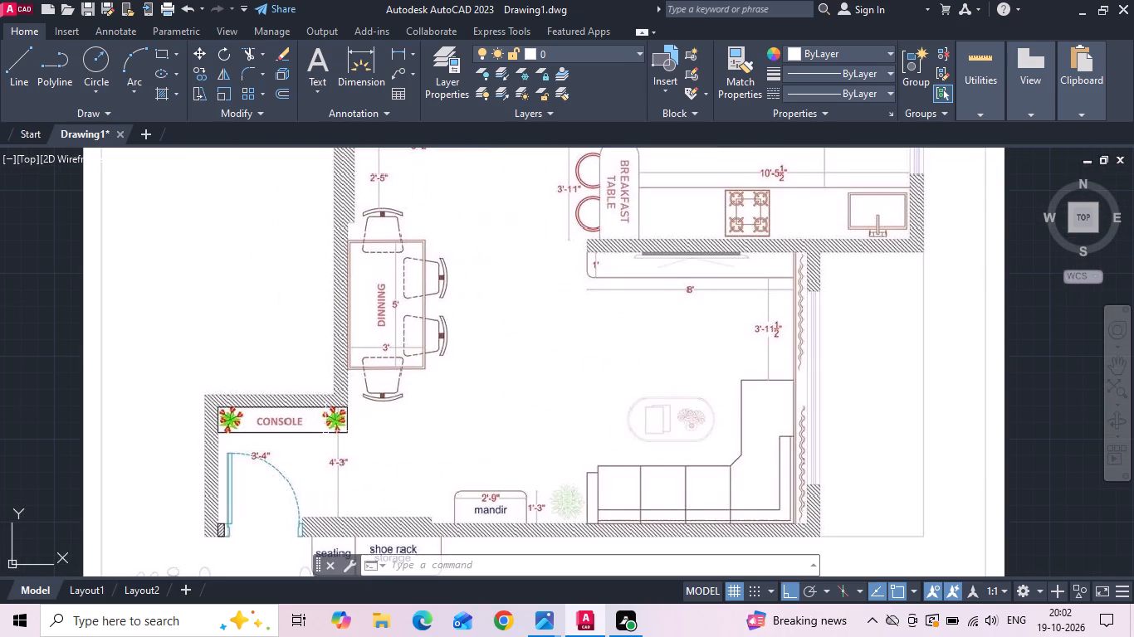
pyautogui.scroll(-1, 355, 427)
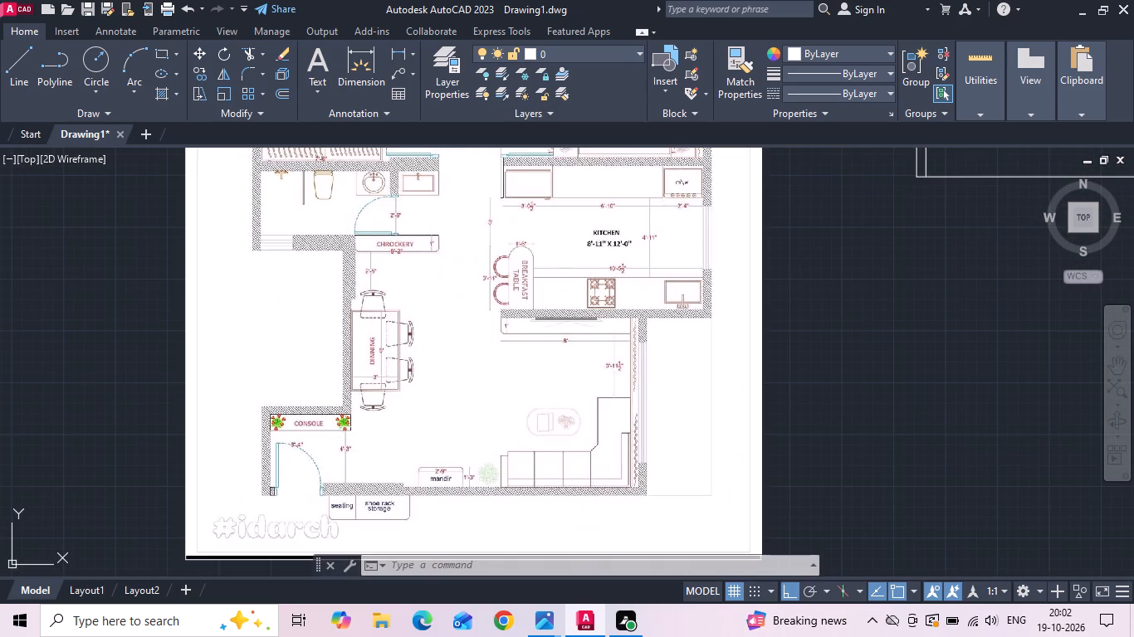
pyautogui.scroll(1, 325, 199)
pyautogui.moveTo(330, 219); pyautogui.dragTo(357, 379, button='middle')
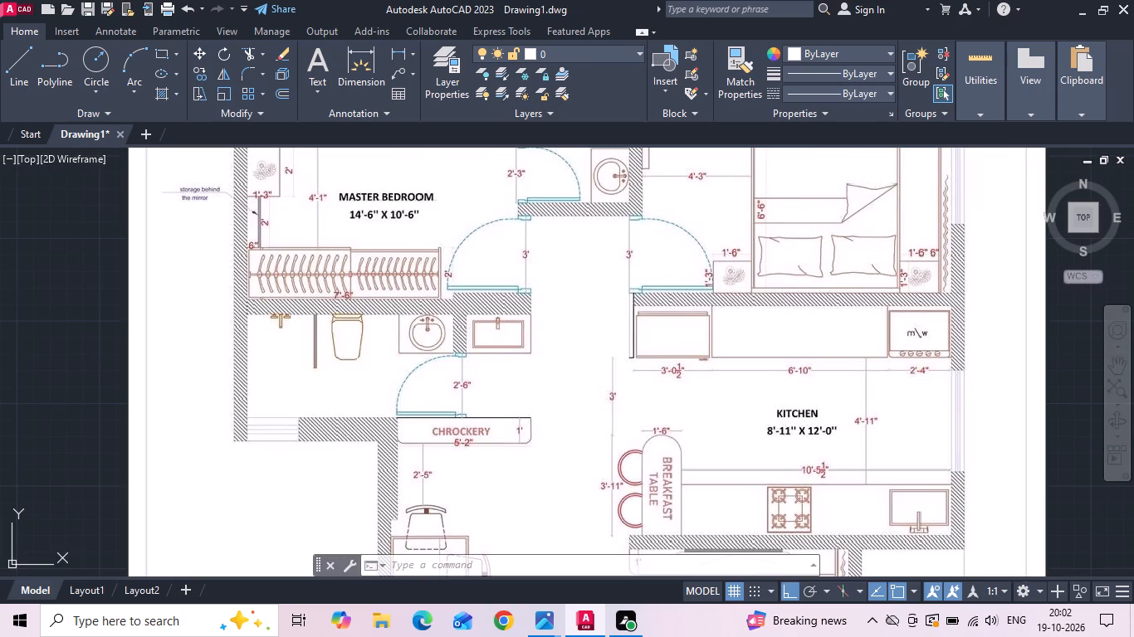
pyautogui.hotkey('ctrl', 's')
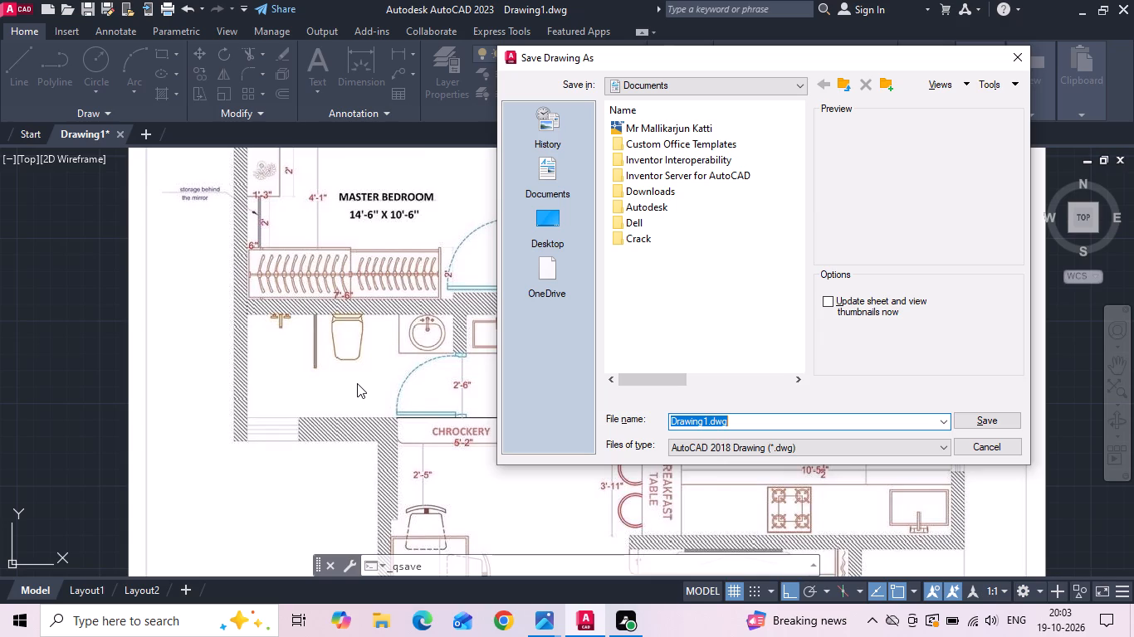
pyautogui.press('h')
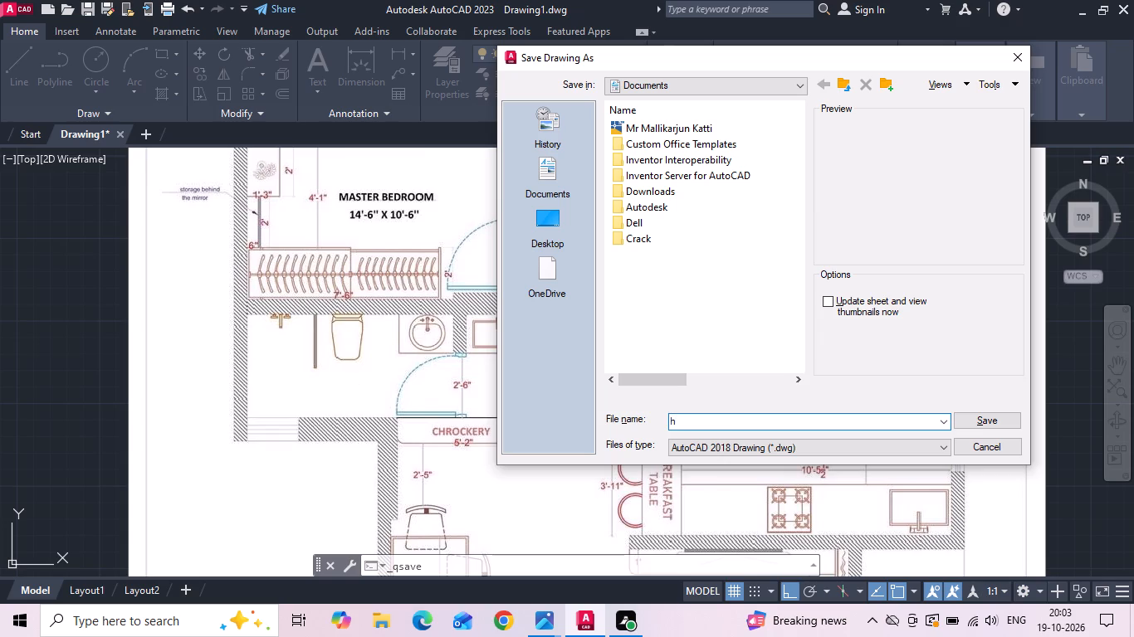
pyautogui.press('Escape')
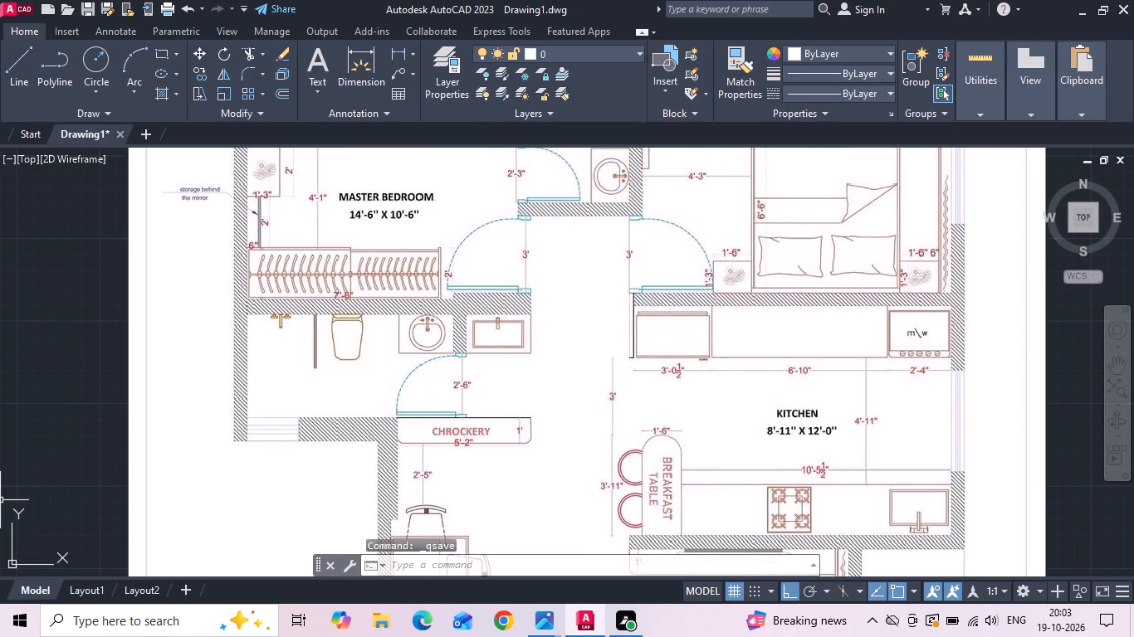
# Save the drawing as FLAT in the 19102026 folder inside the desktop's INTERNSHIP folder.
pyautogui.hotkey('ctrl', 's')
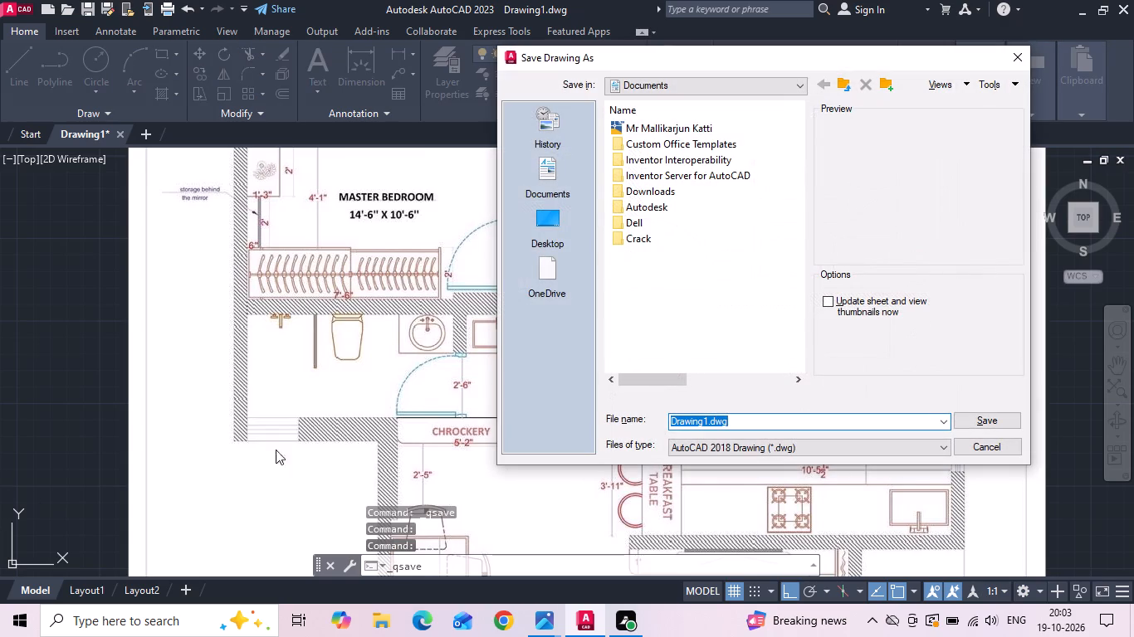
pyautogui.click(543, 231)
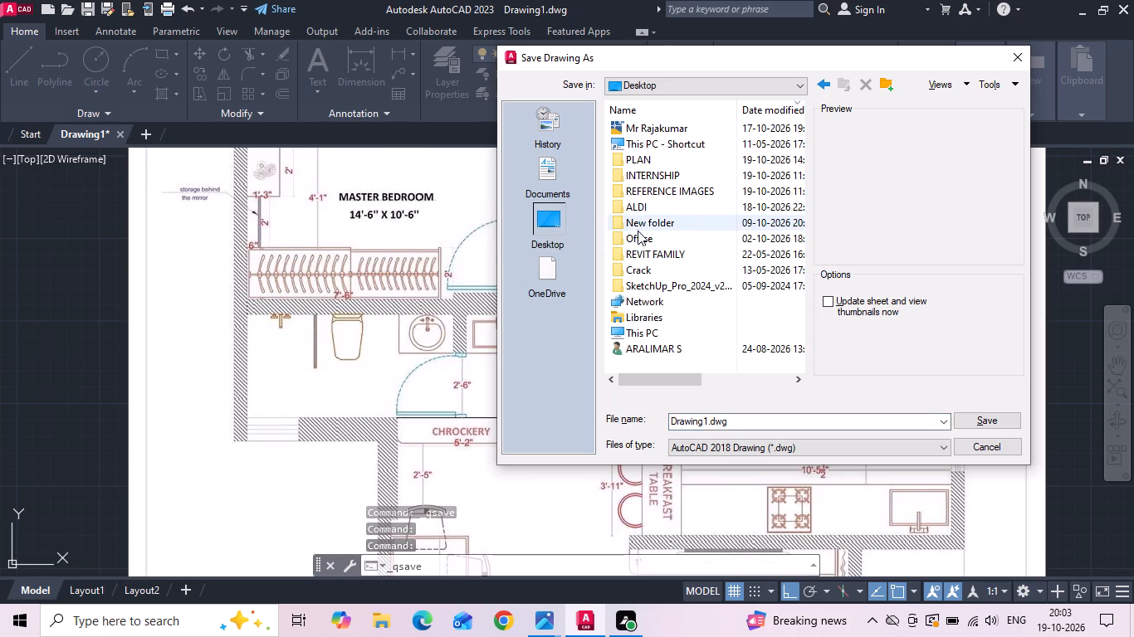
pyautogui.click(659, 177)
pyautogui.doubleClick(701, 173)
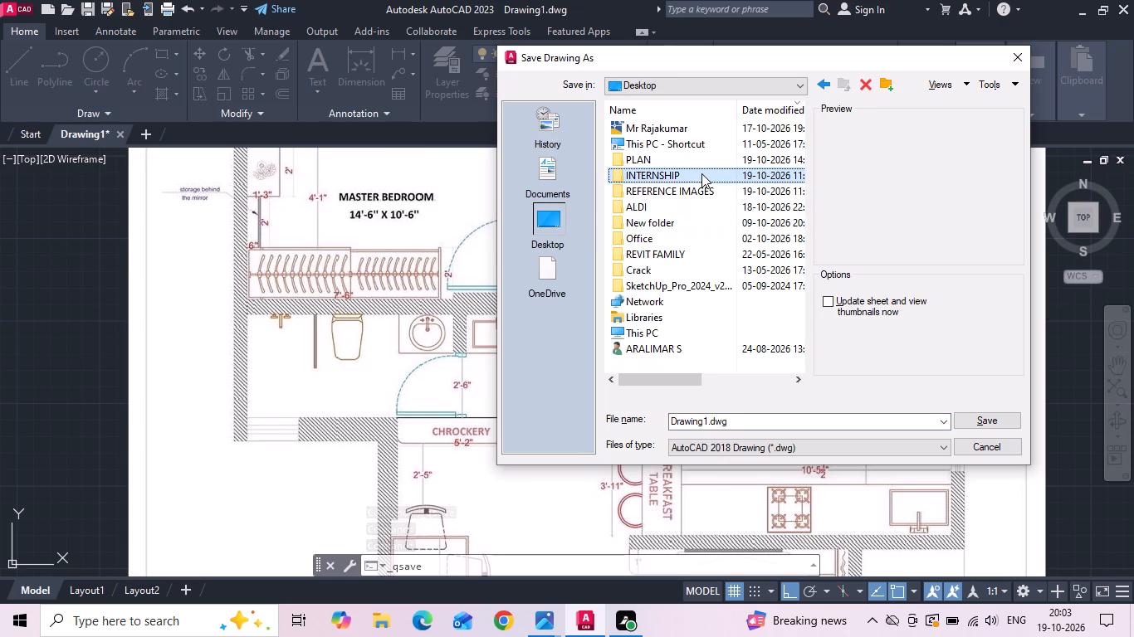
pyautogui.doubleClick(661, 127)
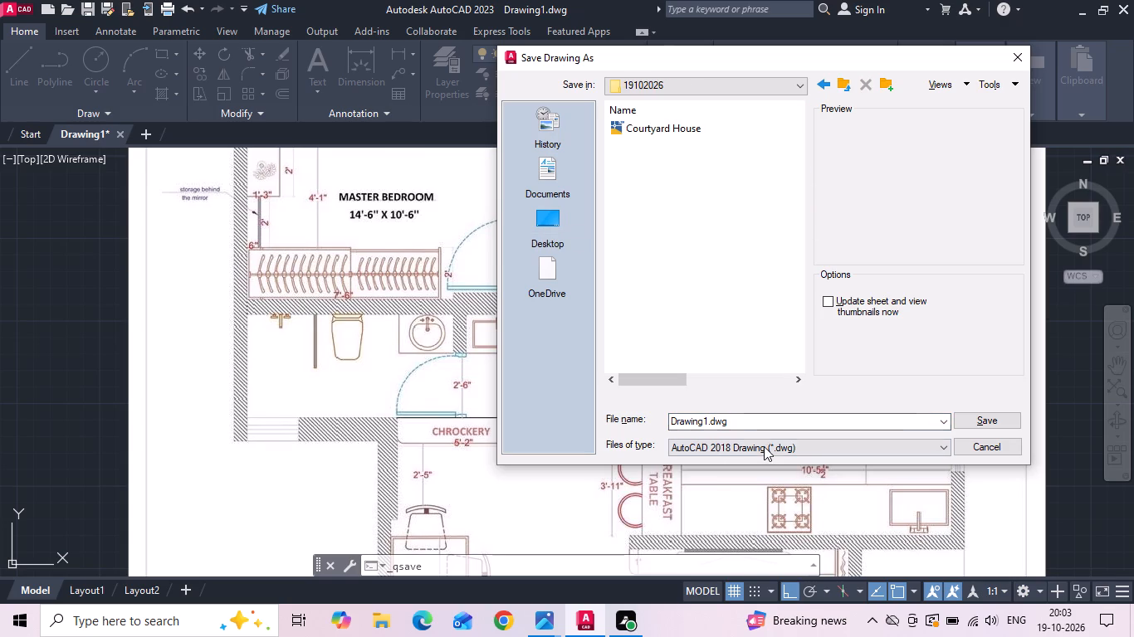
pyautogui.click(770, 416)
pyautogui.press('BackSpace')
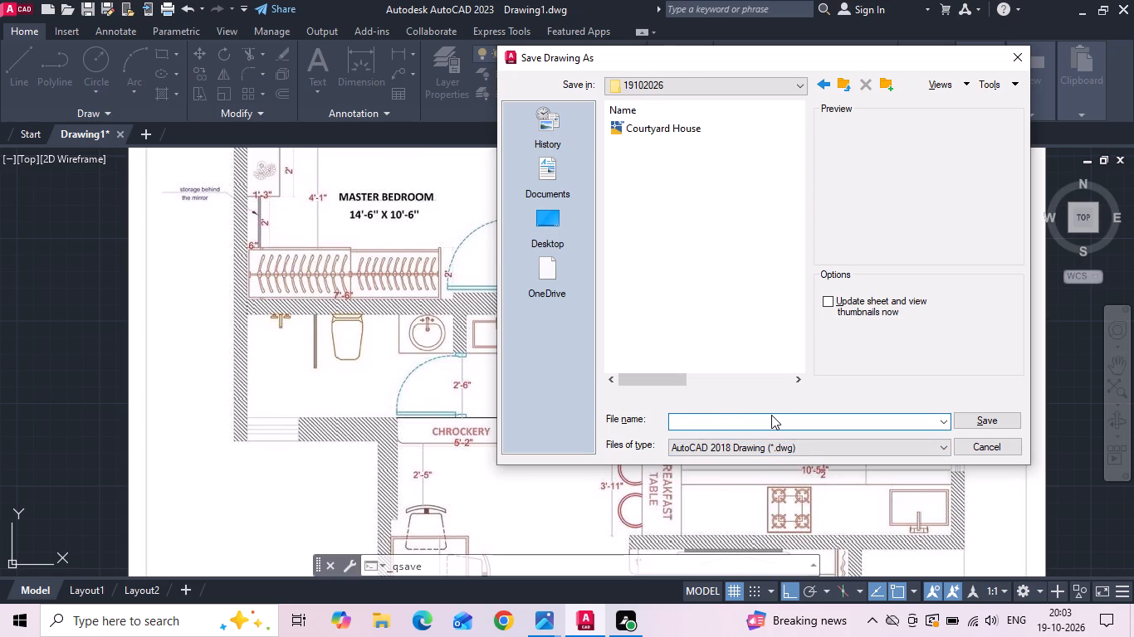
pyautogui.write('FLAT')
pyautogui.press('Return')
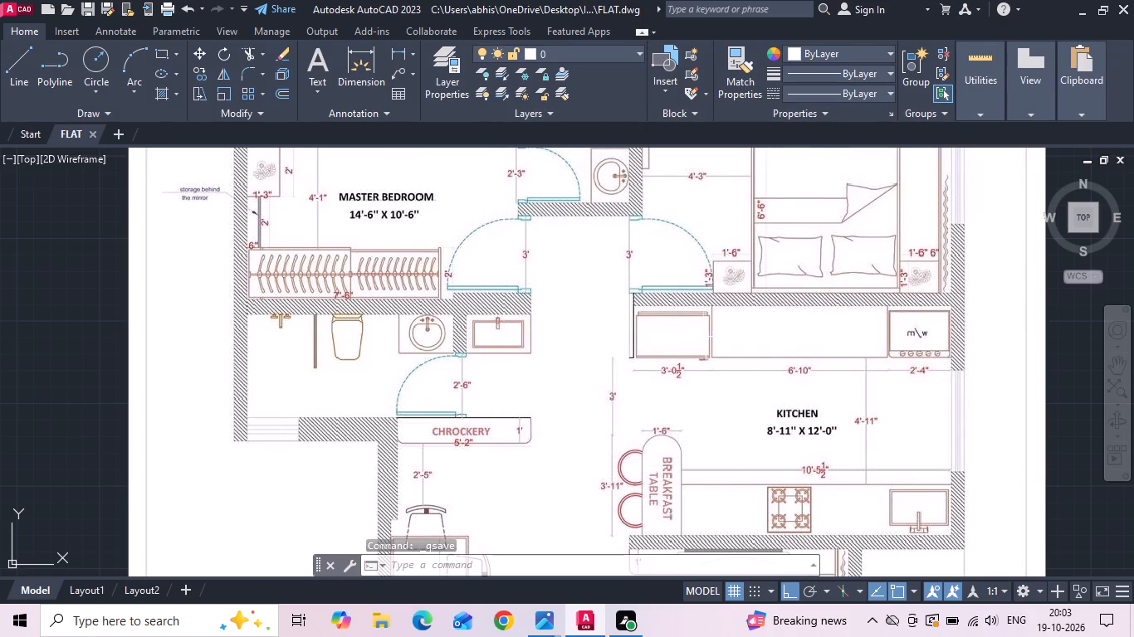
# Offset the master bedroom's lower horizontal line 9" downward to form the wall thickness.
pyautogui.scroll(-1, 458, 294)
pyautogui.moveTo(637, 276); pyautogui.dragTo(310, 289, button='middle')
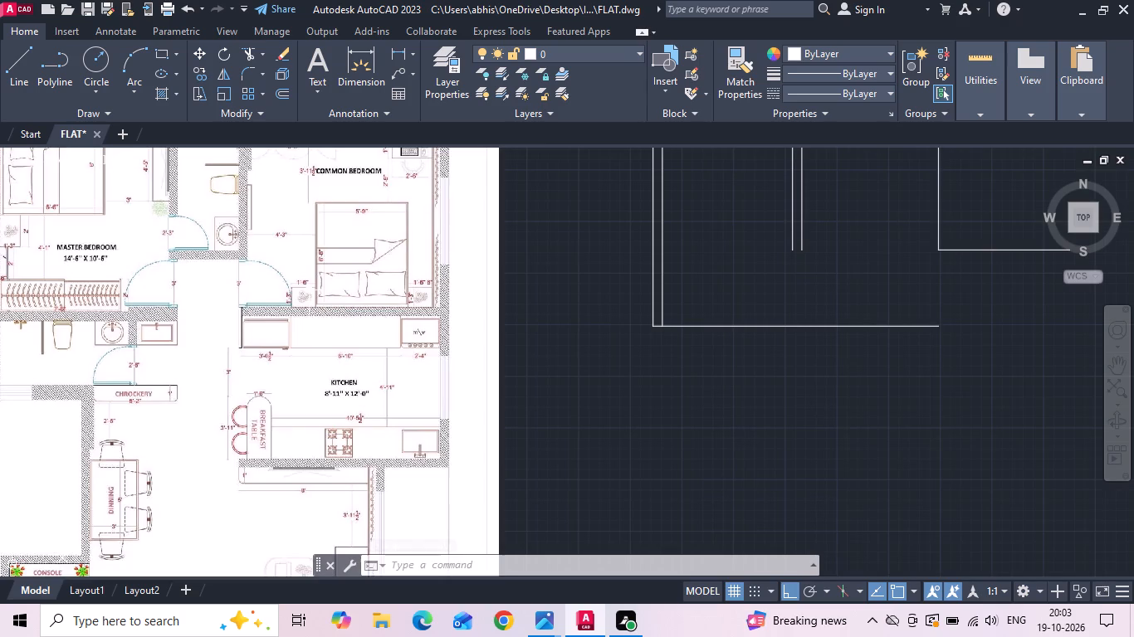
pyautogui.write('o 9')
pyautogui.press('space')
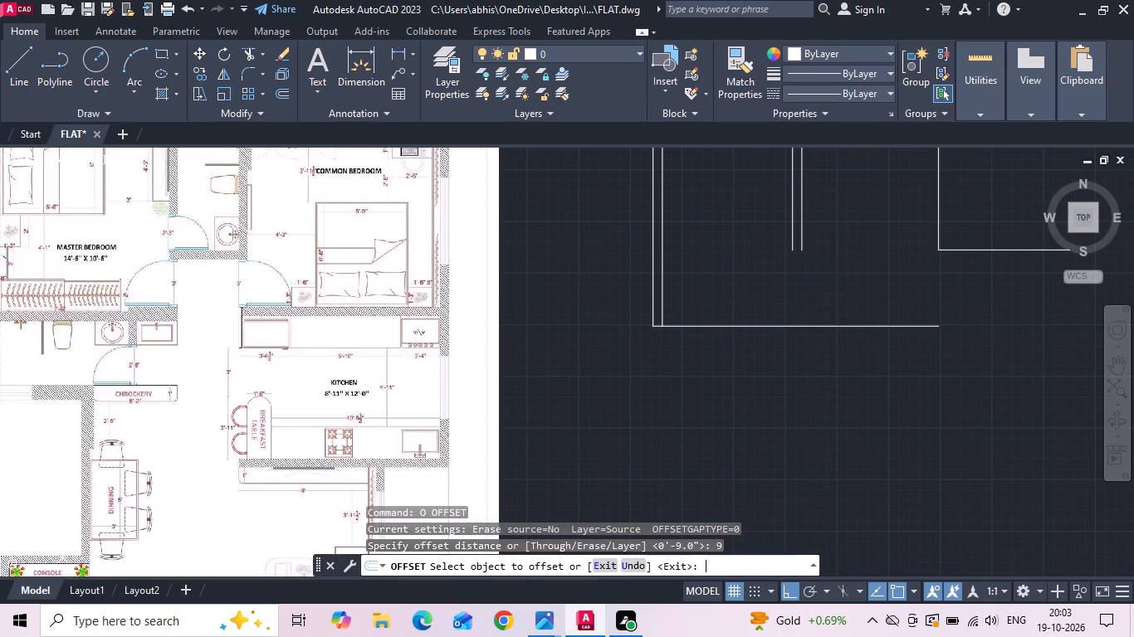
pyautogui.click(710, 324)
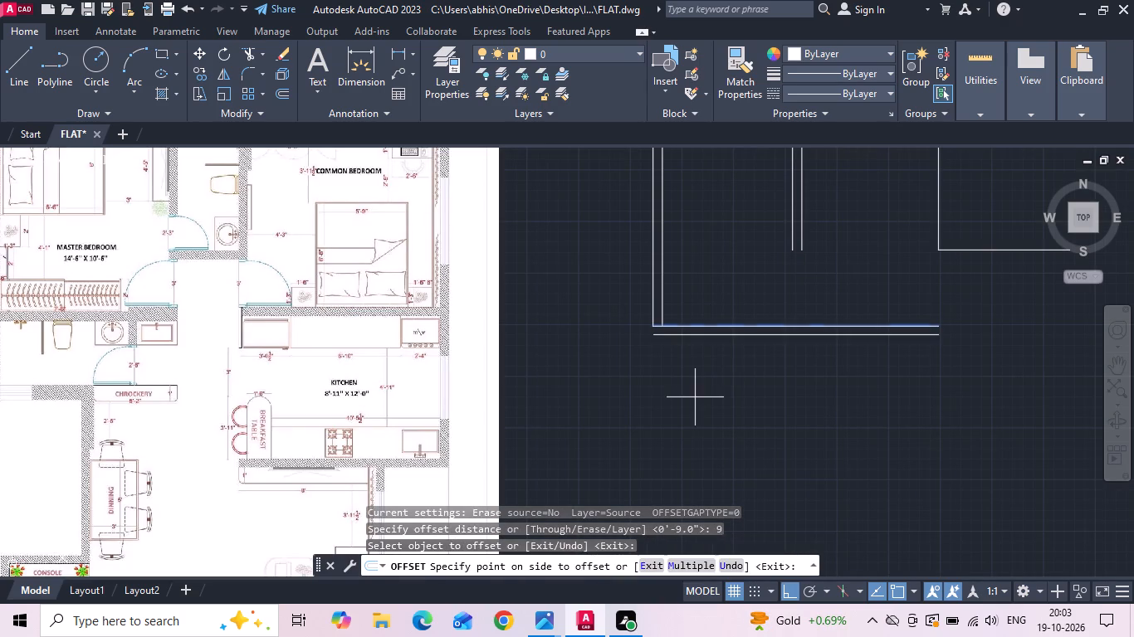
pyautogui.click(695, 397)
pyautogui.press('Escape')
# Offset the upper of the two bottom wall lines 3' upward into the room.
pyautogui.moveTo(695, 388); pyautogui.dragTo(626, 411, button='middle')
pyautogui.write("o 3'")
pyautogui.press('Return')
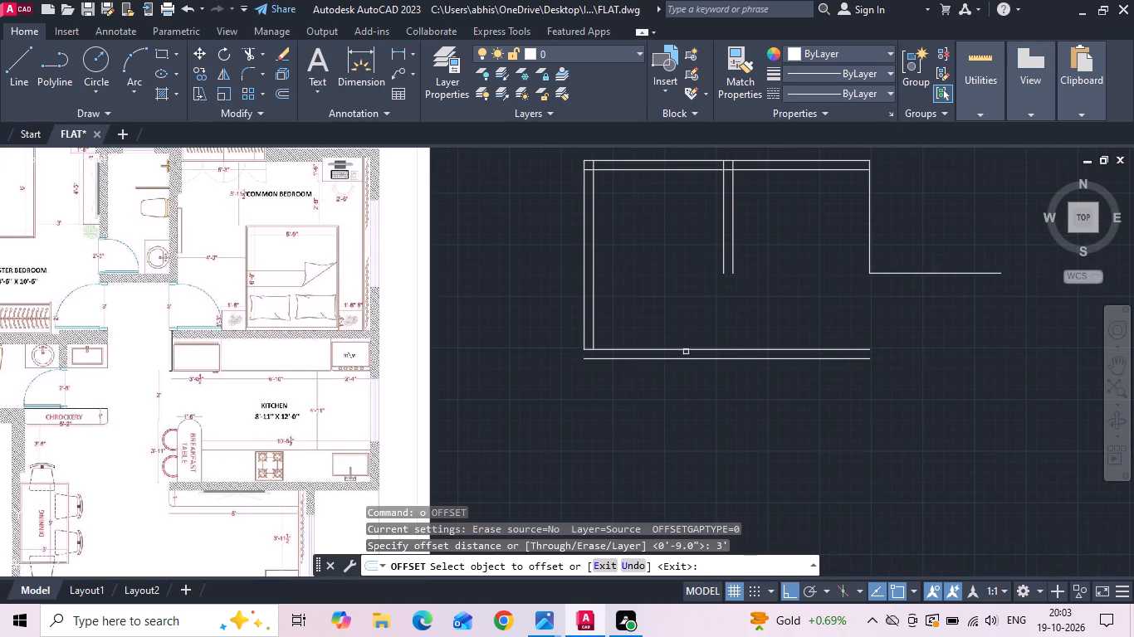
pyautogui.click(755, 348)
pyautogui.click(769, 298)
pyautogui.press('Escape')
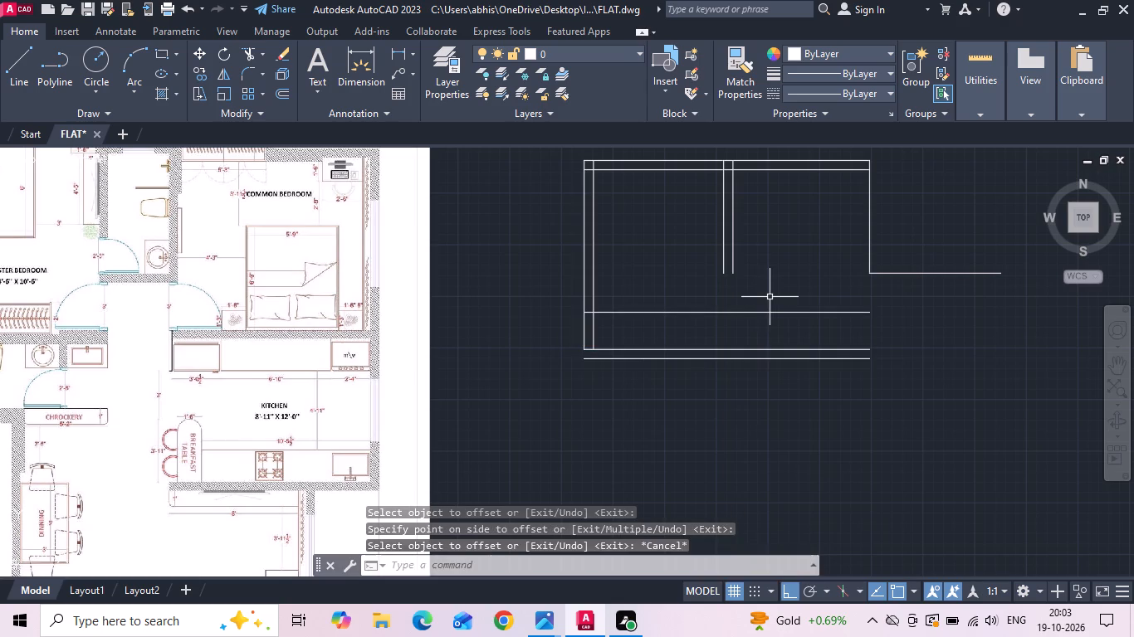
# Extend both interior vertical wall lines down to the horizontal line 3' above the bottom wall.
pyautogui.write('ex')
pyautogui.press('space')
pyautogui.moveTo(706, 237); pyautogui.dragTo(760, 265)
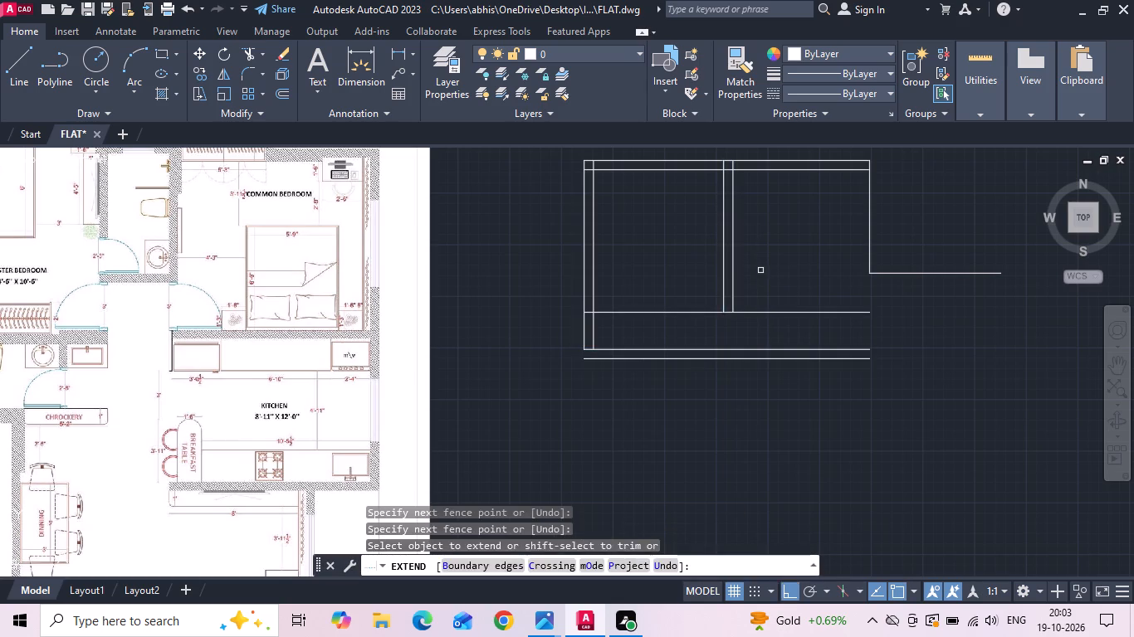
pyautogui.press('Escape')
# Extend the outer left wall line down to the outermost bottom wall line.
pyautogui.write('ex')
pyautogui.press('space')
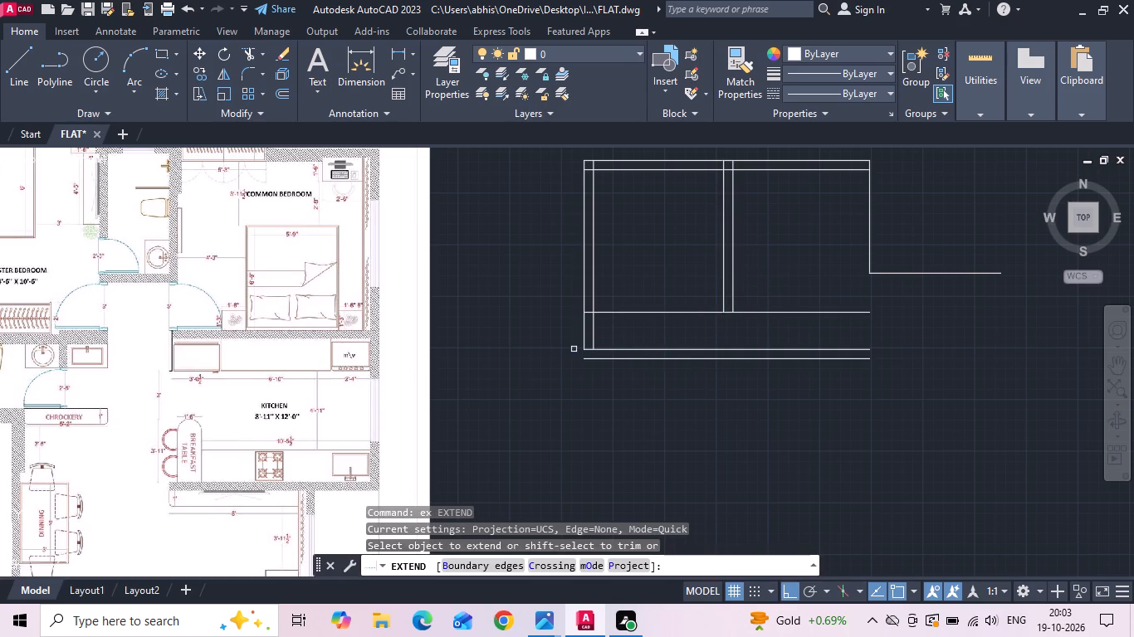
pyautogui.click(584, 341)
pyautogui.press('Escape')
# Trim the 3' offset line from the outer left wall line up to the interior wall.
pyautogui.press('t')
pyautogui.press('r')
pyautogui.press('space')
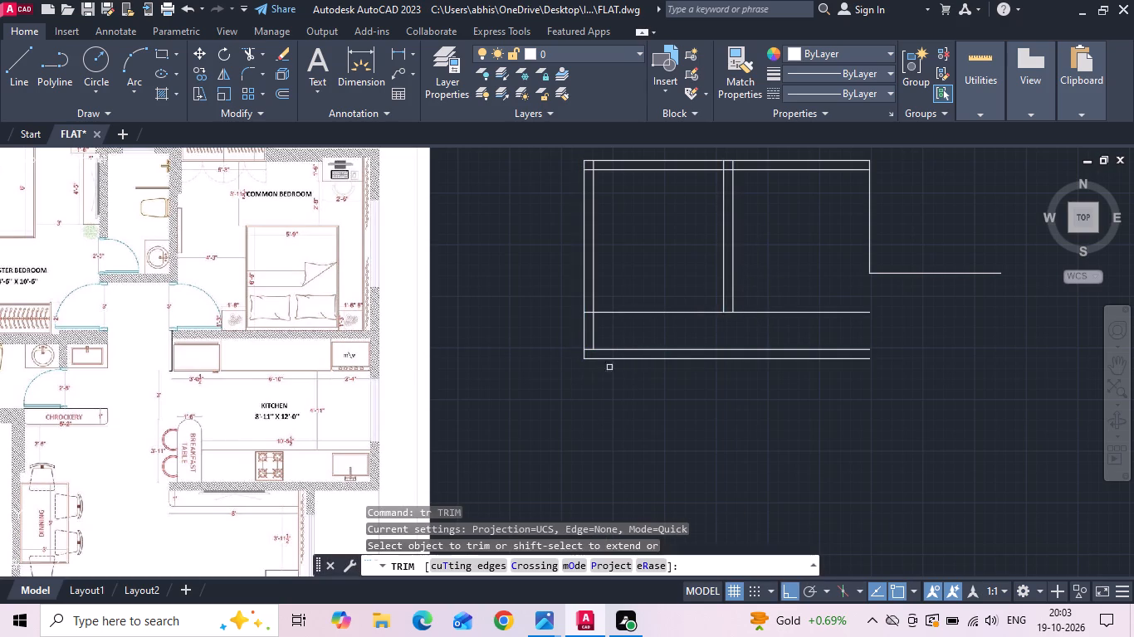
pyautogui.click(589, 314)
pyautogui.click(643, 312)
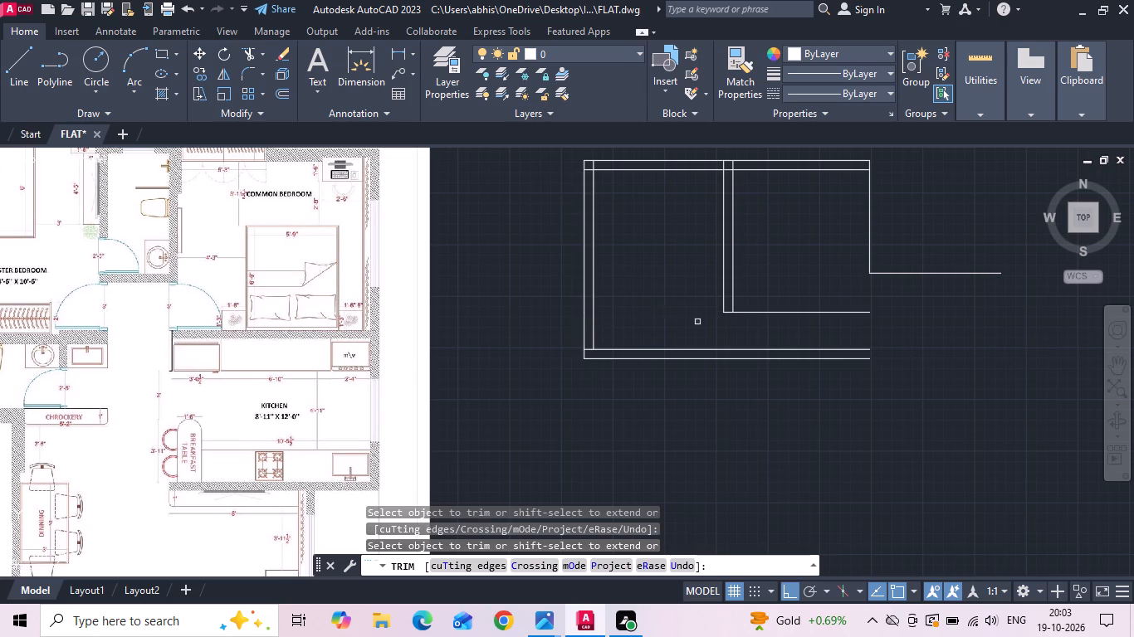
pyautogui.press('Escape')
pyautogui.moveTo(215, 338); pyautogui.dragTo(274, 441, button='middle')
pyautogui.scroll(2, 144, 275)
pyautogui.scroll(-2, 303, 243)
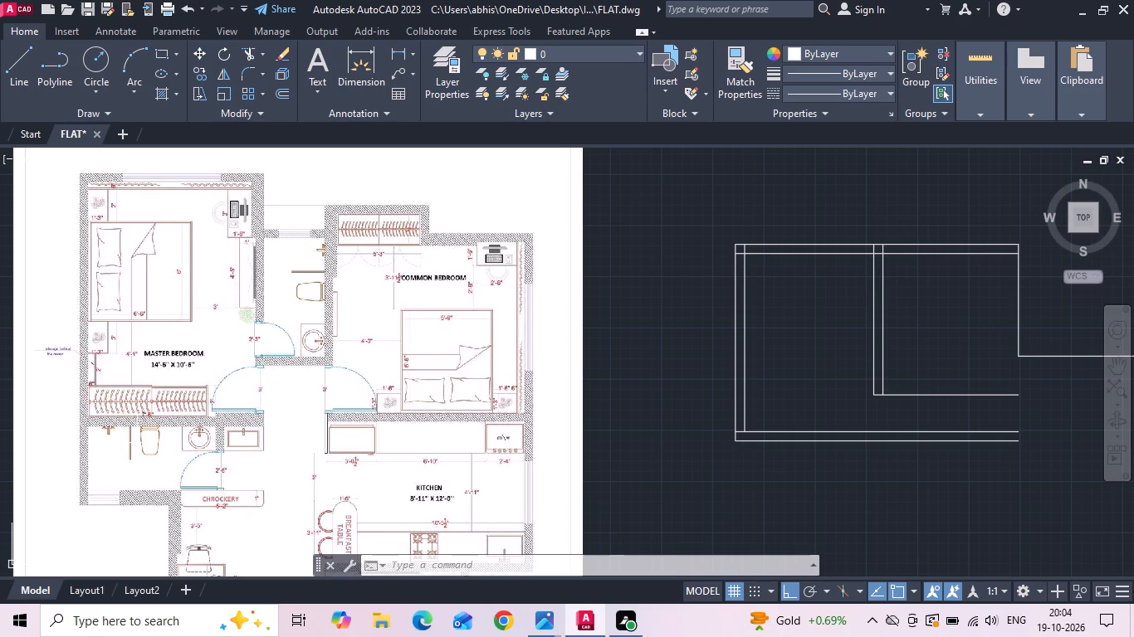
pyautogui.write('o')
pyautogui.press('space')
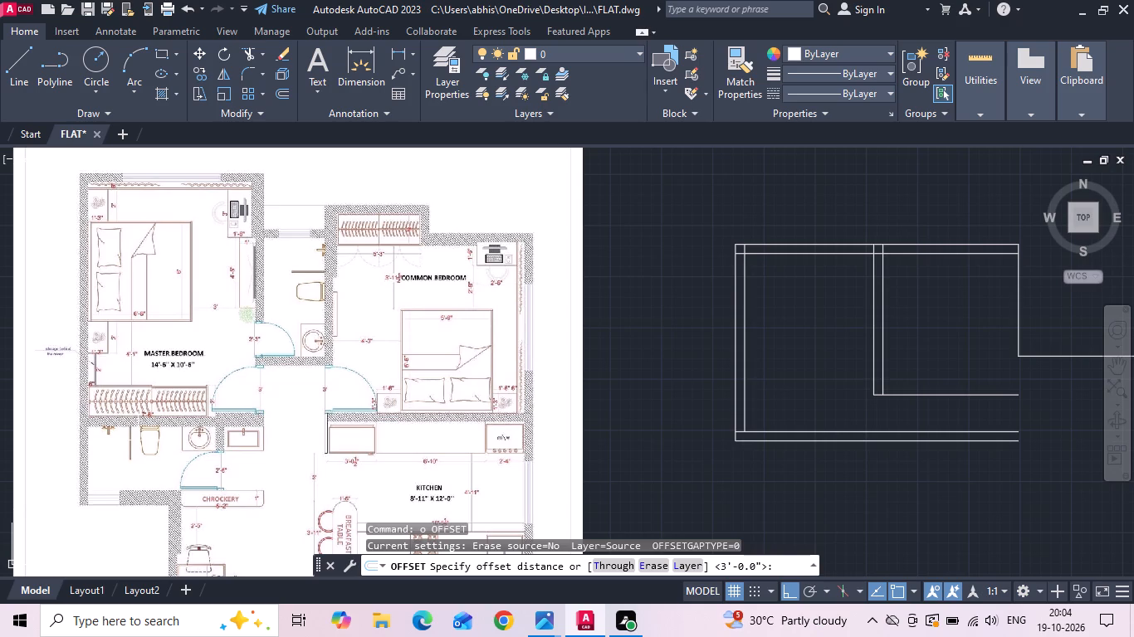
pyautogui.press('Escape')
# Draw a horizontal line below the existing walls and a vertical line up from its right end for the living room's lower-right corner.
pyautogui.scroll(-2, 266, 304)
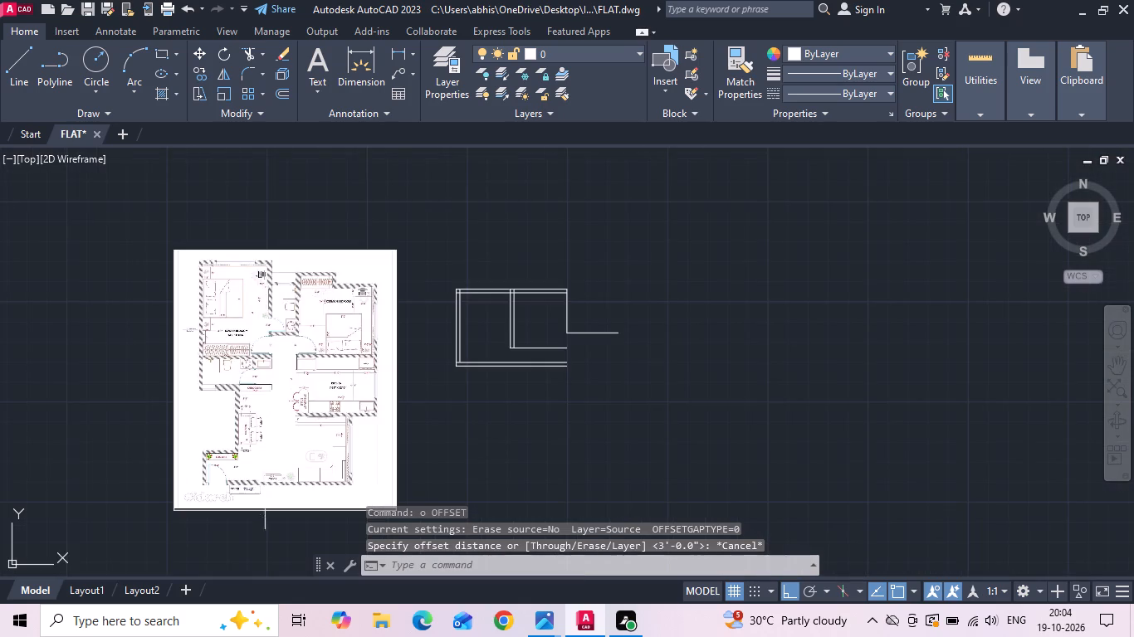
pyautogui.scroll(2, 261, 538)
pyautogui.scroll(2, 188, 371)
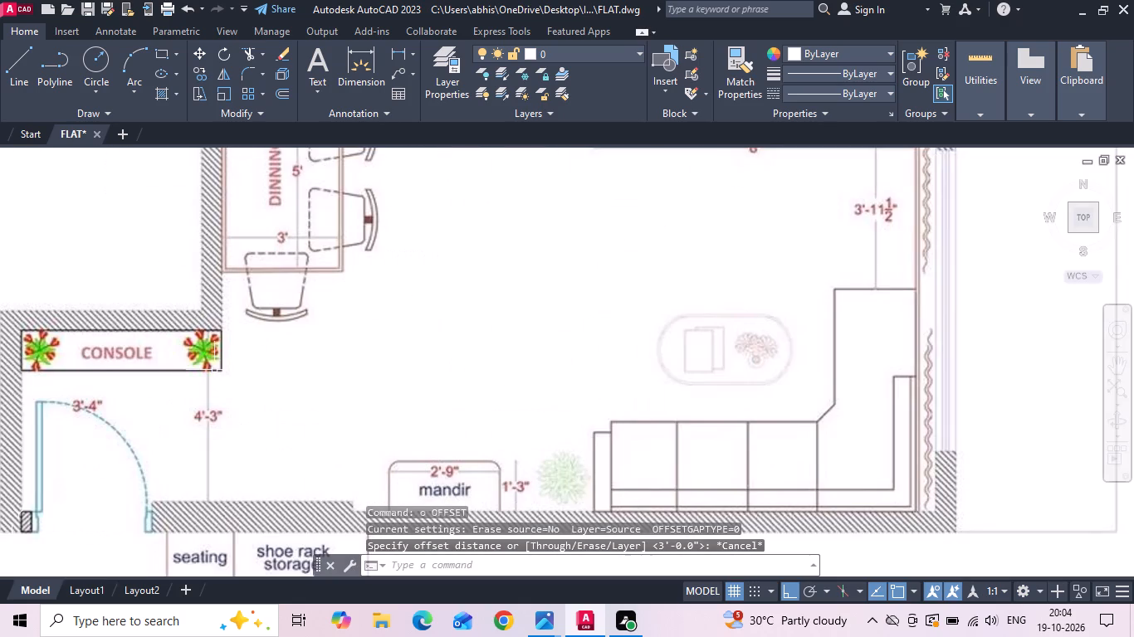
pyautogui.scroll(-2, 269, 397)
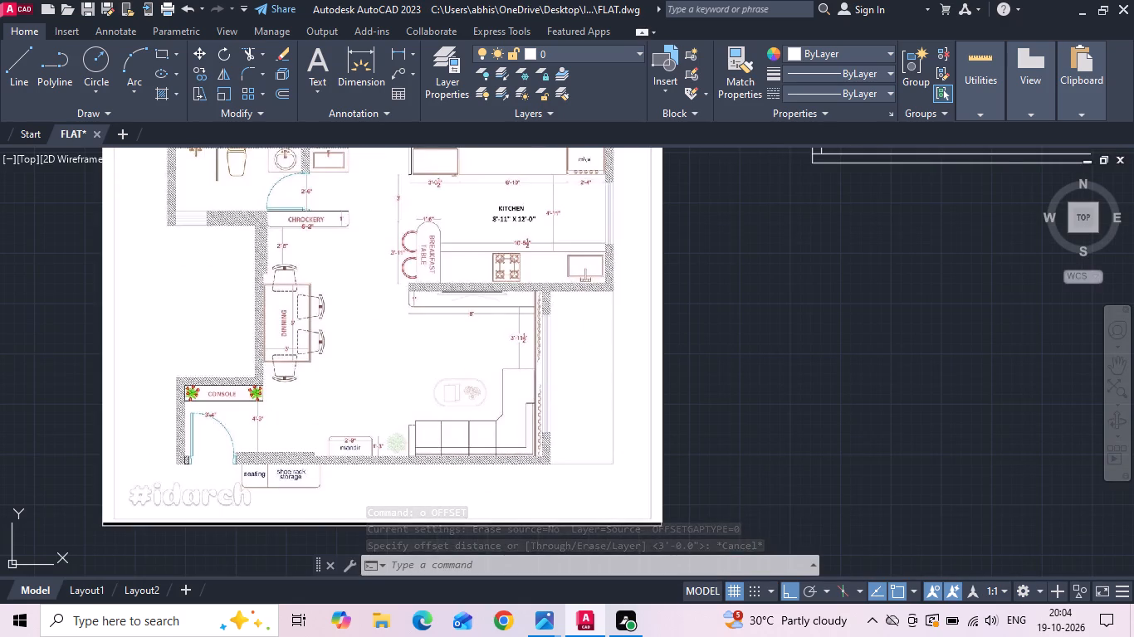
pyautogui.moveTo(266, 329); pyautogui.dragTo(0, 317, button='middle')
pyautogui.write('l')
pyautogui.press('space')
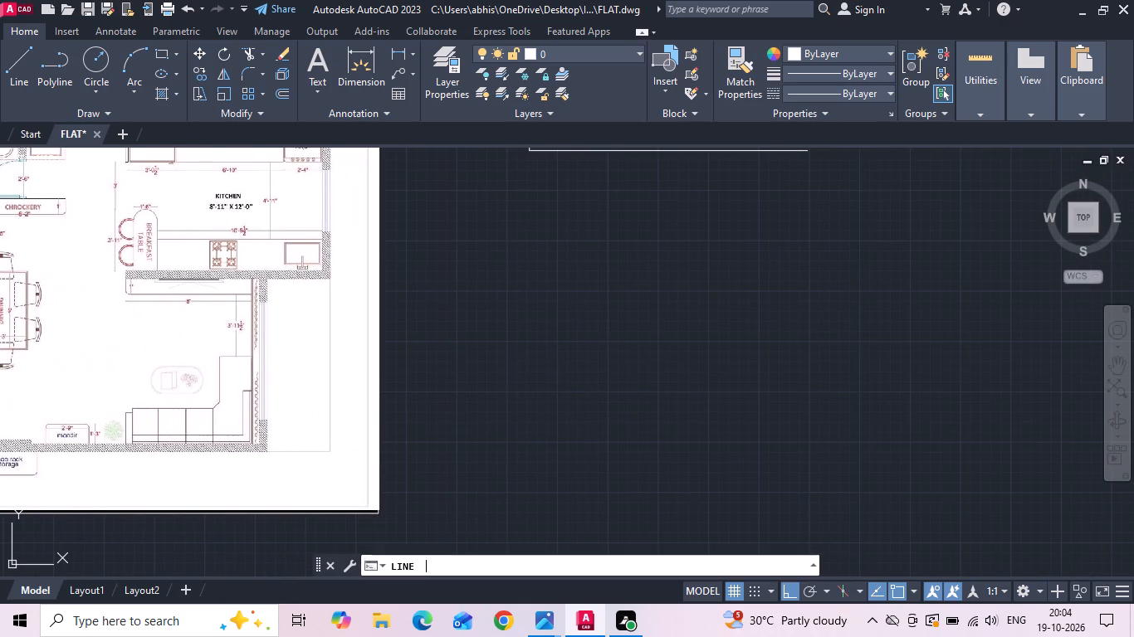
pyautogui.moveTo(526, 464); pyautogui.dragTo(535, 464)
pyautogui.click(755, 465)
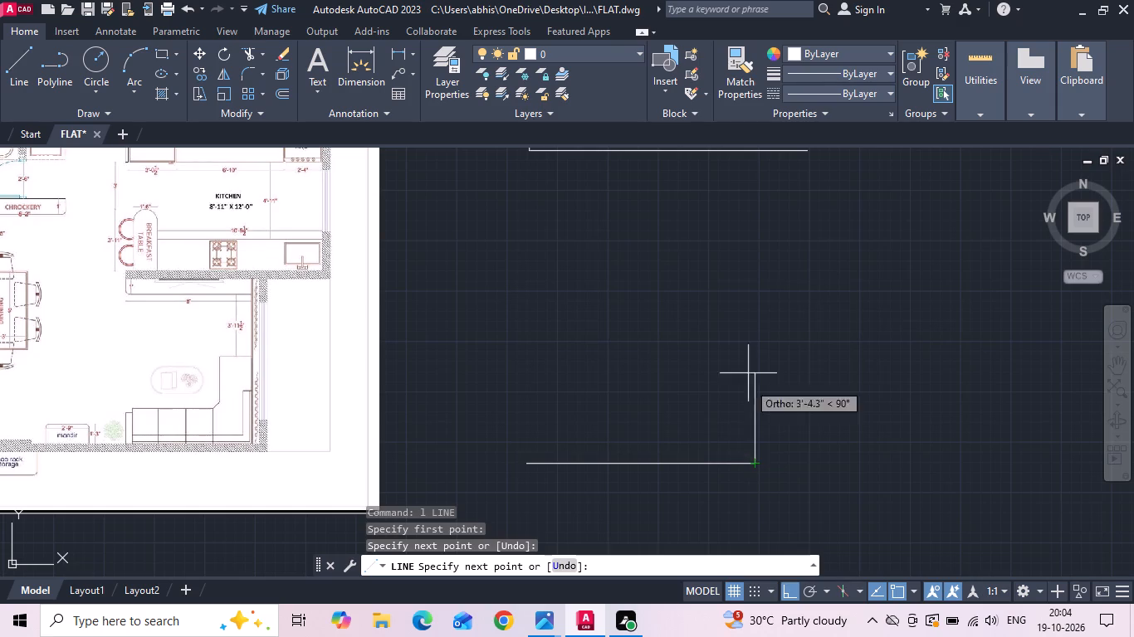
pyautogui.click(755, 284)
pyautogui.press('Escape')
# Offset the new vertical and horizontal corner lines 9" inward to form the wall thickness.
pyautogui.write('o 9')
pyautogui.press('space')
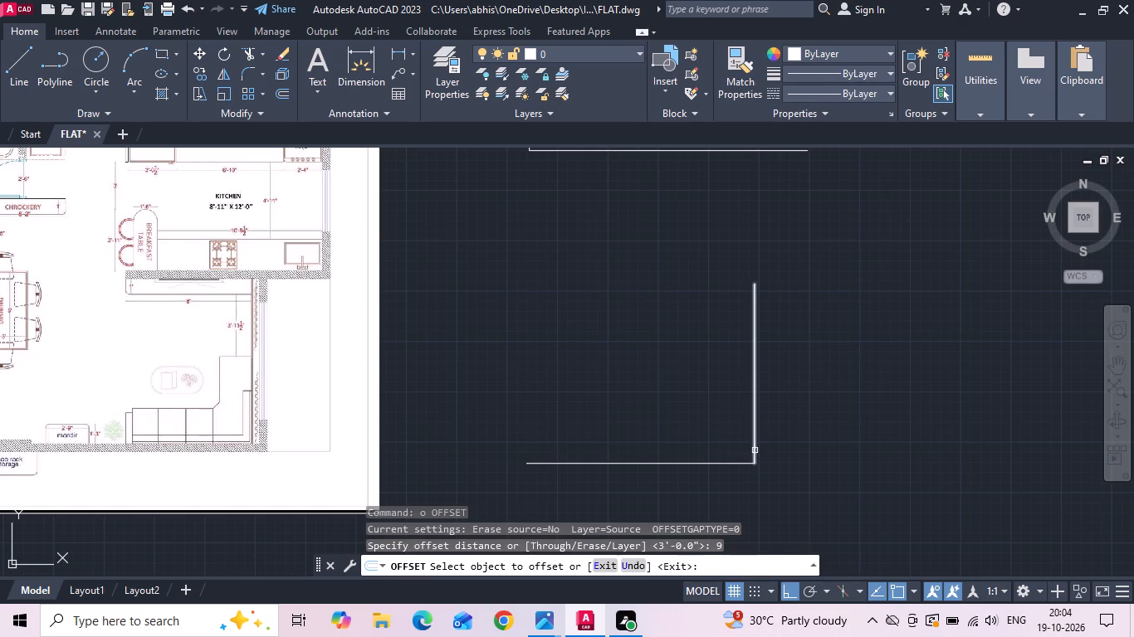
pyautogui.moveTo(753, 392); pyautogui.dragTo(723, 389)
pyautogui.click(657, 387)
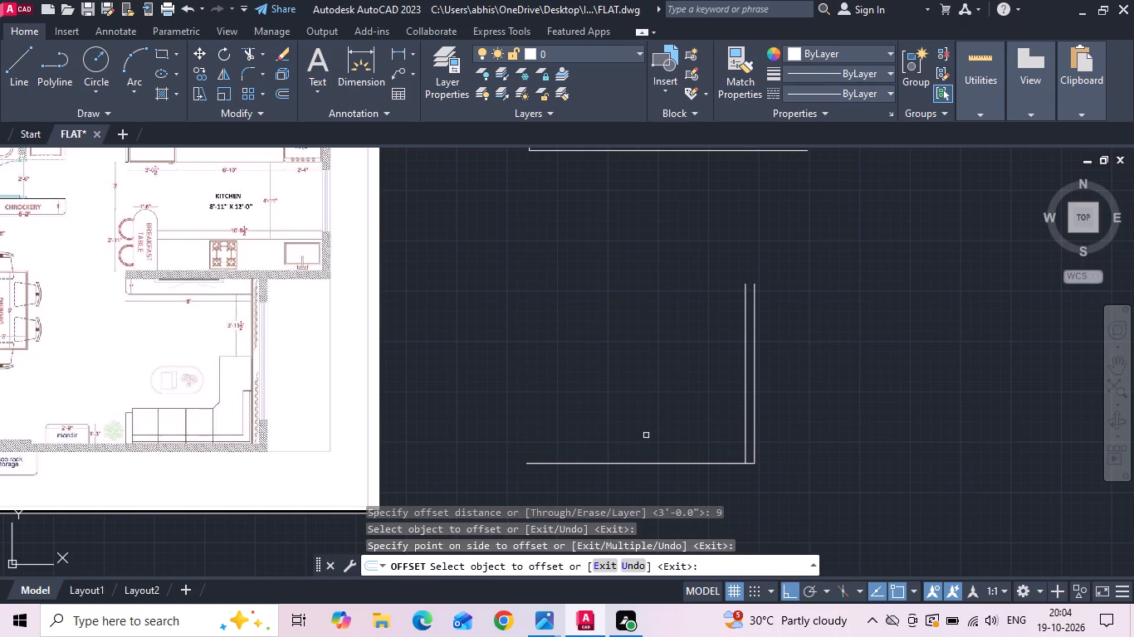
pyautogui.moveTo(635, 463); pyautogui.dragTo(635, 449)
pyautogui.click(645, 386)
pyautogui.press('Escape')
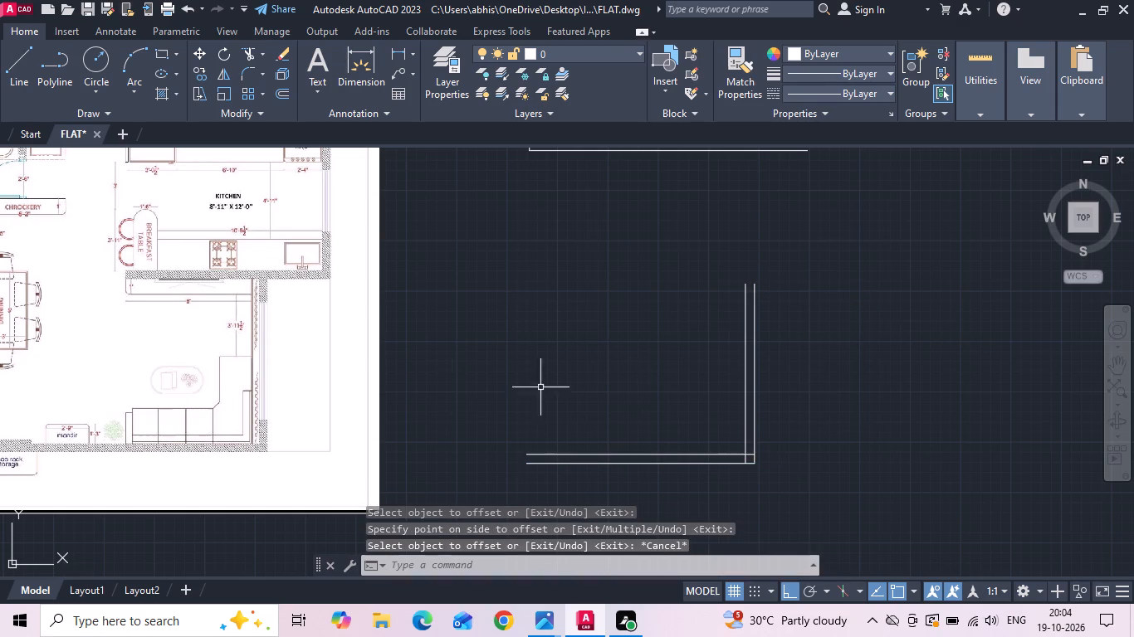
# Examine the reference plan's entrance, console, dining and living areas for the wall layout.
pyautogui.moveTo(115, 312); pyautogui.dragTo(348, 296, button='middle')
pyautogui.scroll(1, 222, 371)
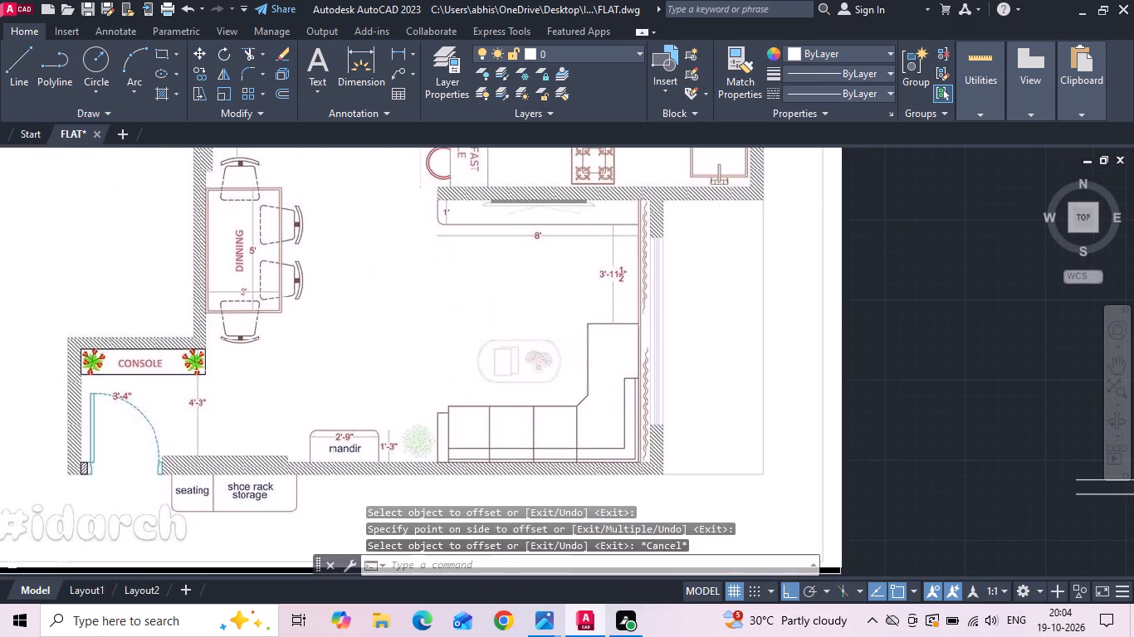
pyautogui.scroll(-1, 299, 406)
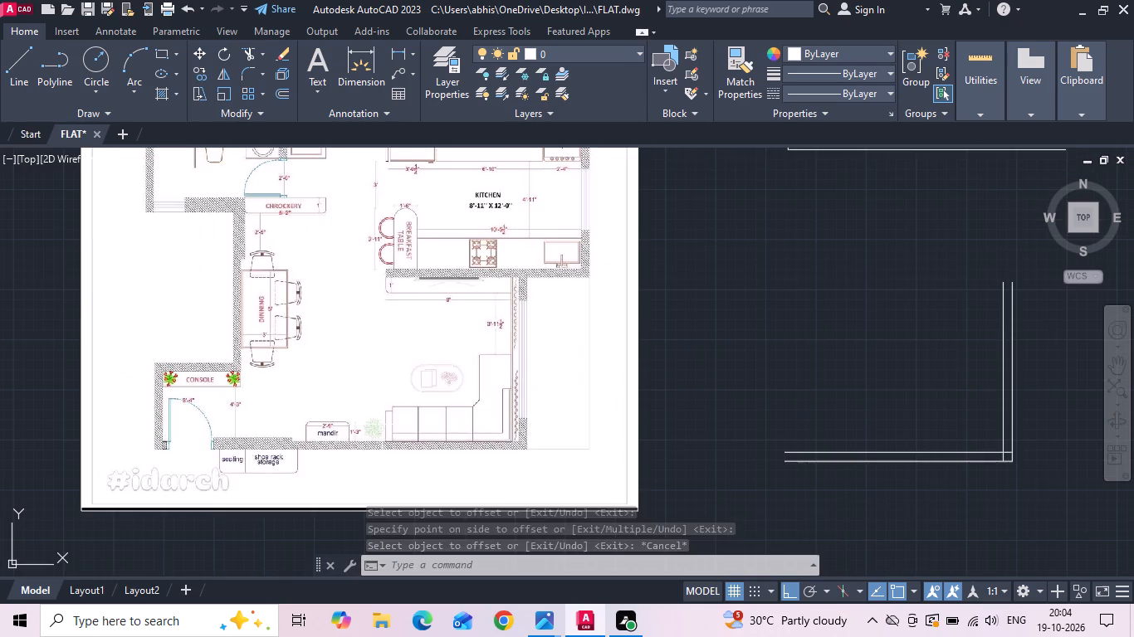
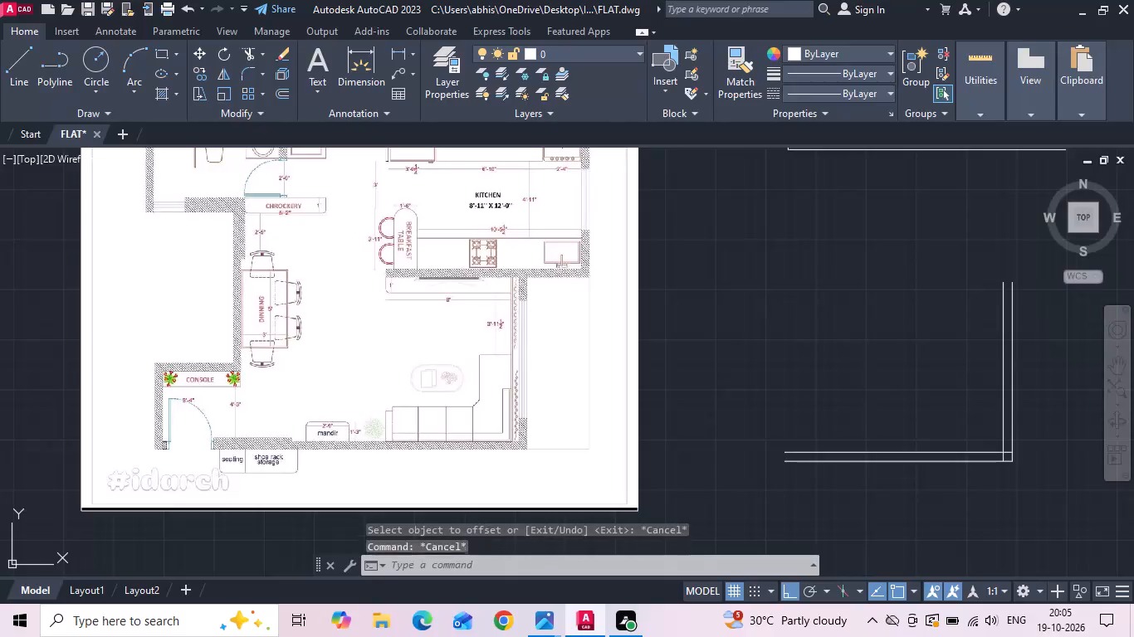
# Offset the inner line of the living room's bottom wall 4'3" upward for the entrance passage below the console wall.
pyautogui.scroll(1, 95, 226)
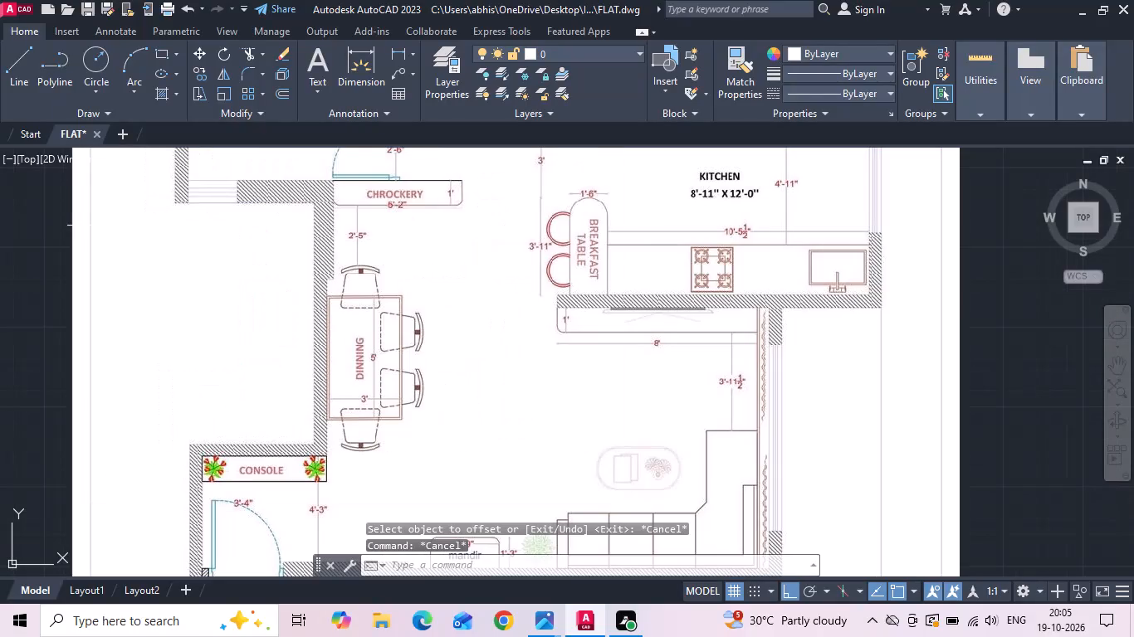
pyautogui.scroll(-1, 296, 318)
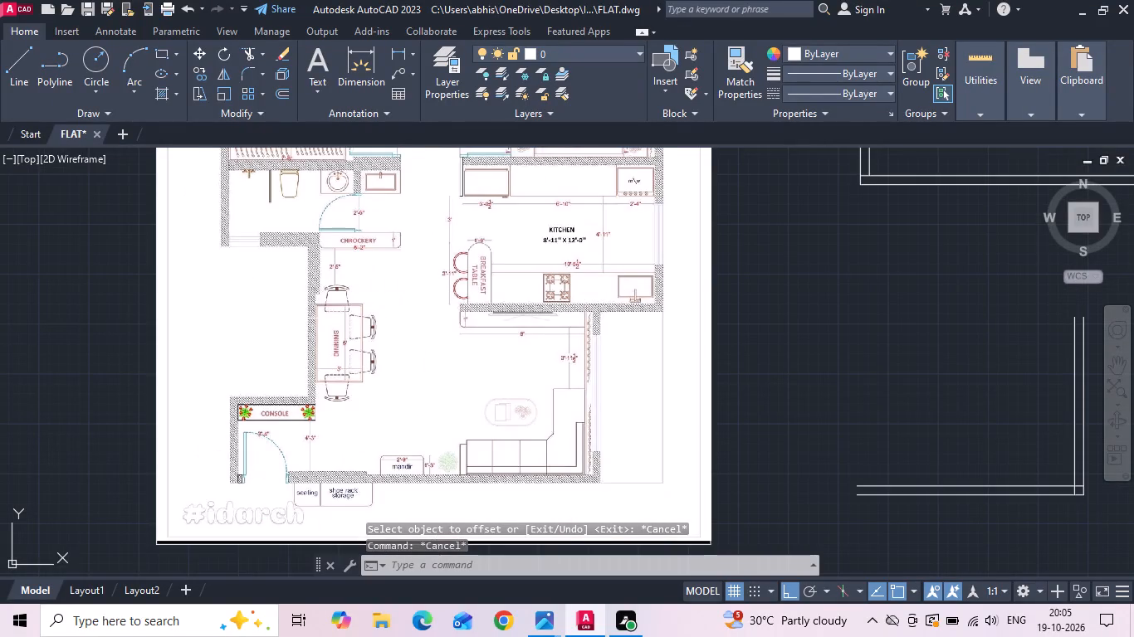
pyautogui.press('o')
pyautogui.press('Return')
pyautogui.write("4'3")
pyautogui.press('Return')
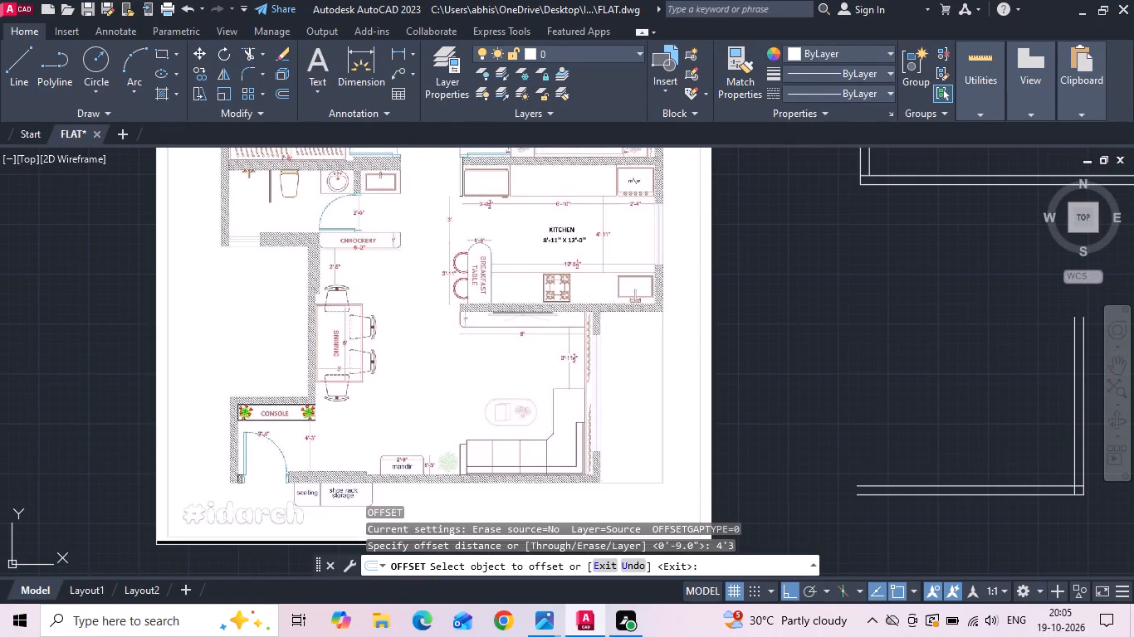
pyautogui.moveTo(880, 485); pyautogui.dragTo(877, 463)
pyautogui.click(877, 422)
pyautogui.press('Escape')
# Offset the new horizontal line 5" upward to give the console wall its thickness.
pyautogui.press('o')
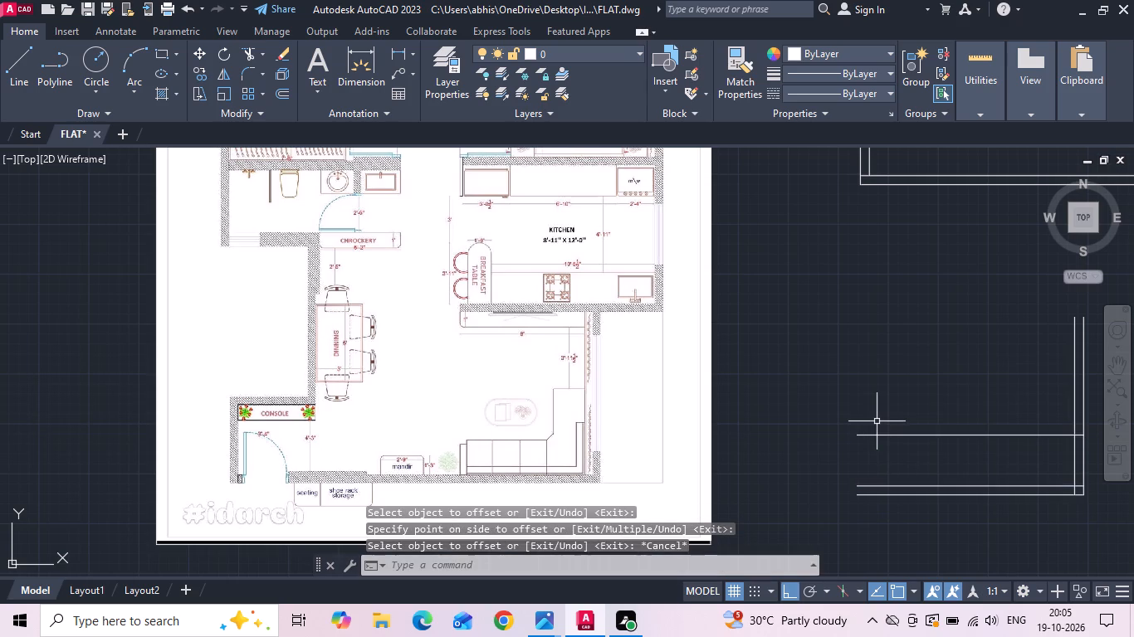
pyautogui.press('Return')
pyautogui.press('5')
pyautogui.press('Return')
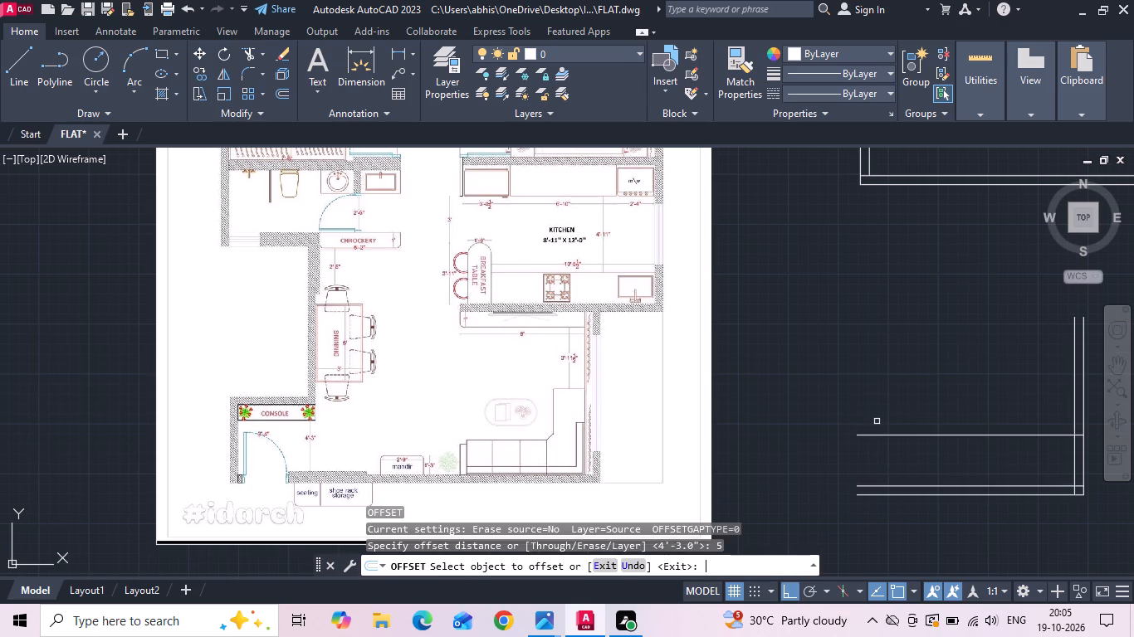
pyautogui.moveTo(879, 435); pyautogui.dragTo(878, 419)
pyautogui.click(878, 392)
pyautogui.press('Escape')
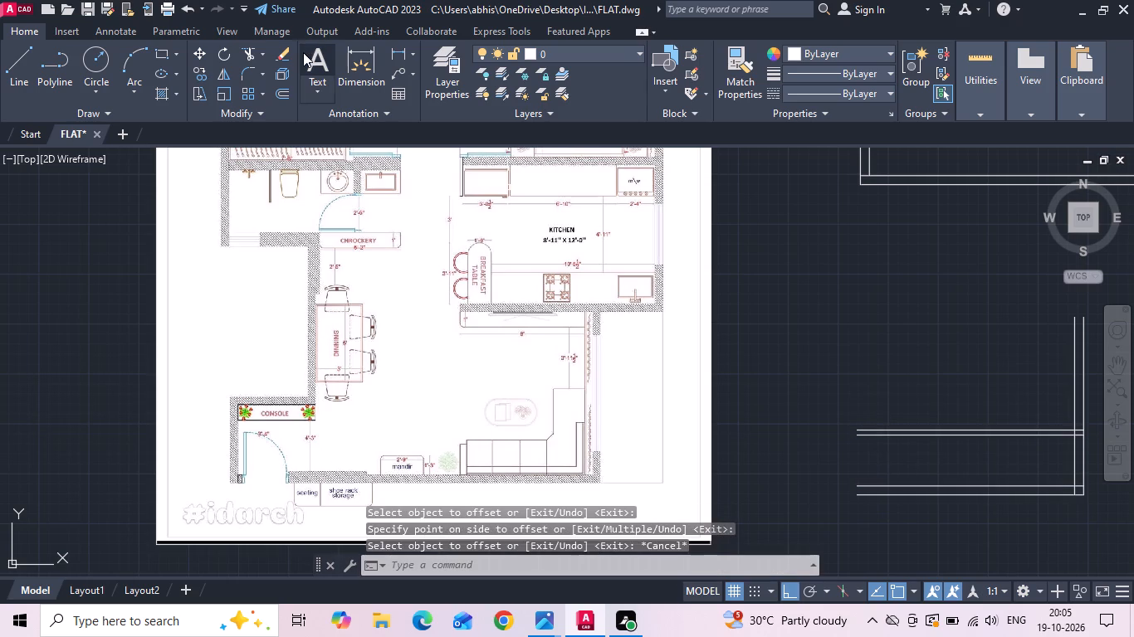
# Measure the thickness of the bathroom's bottom wall beside the crockery unit on the reference plan.
pyautogui.click(393, 51)
pyautogui.scroll(2, 283, 348)
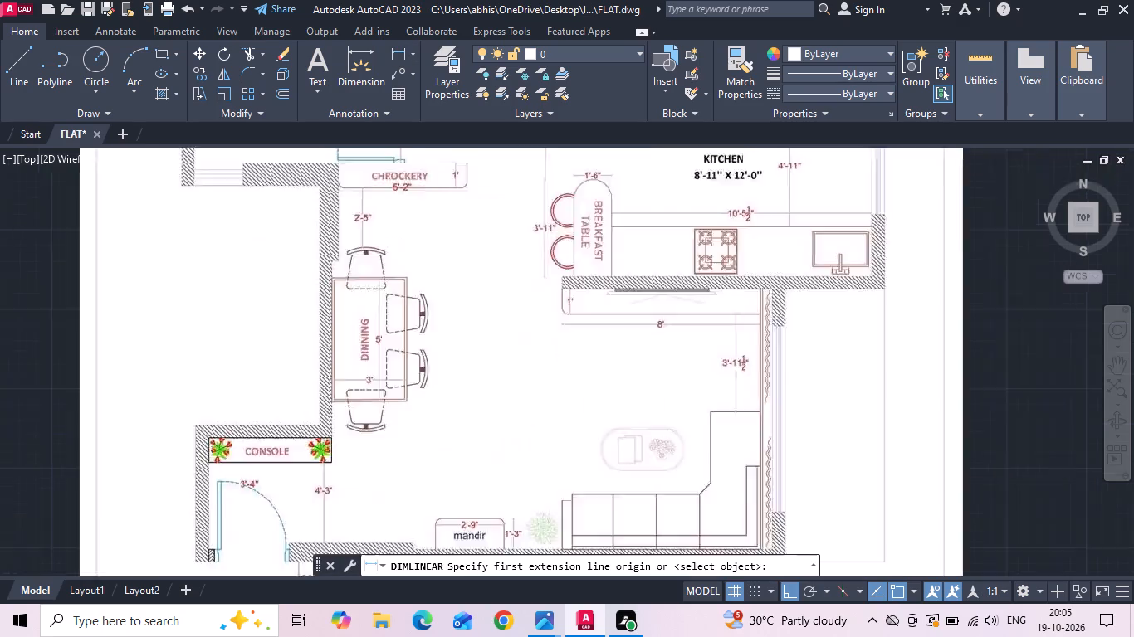
pyautogui.scroll(-3, 306, 374)
pyautogui.scroll(3, 285, 260)
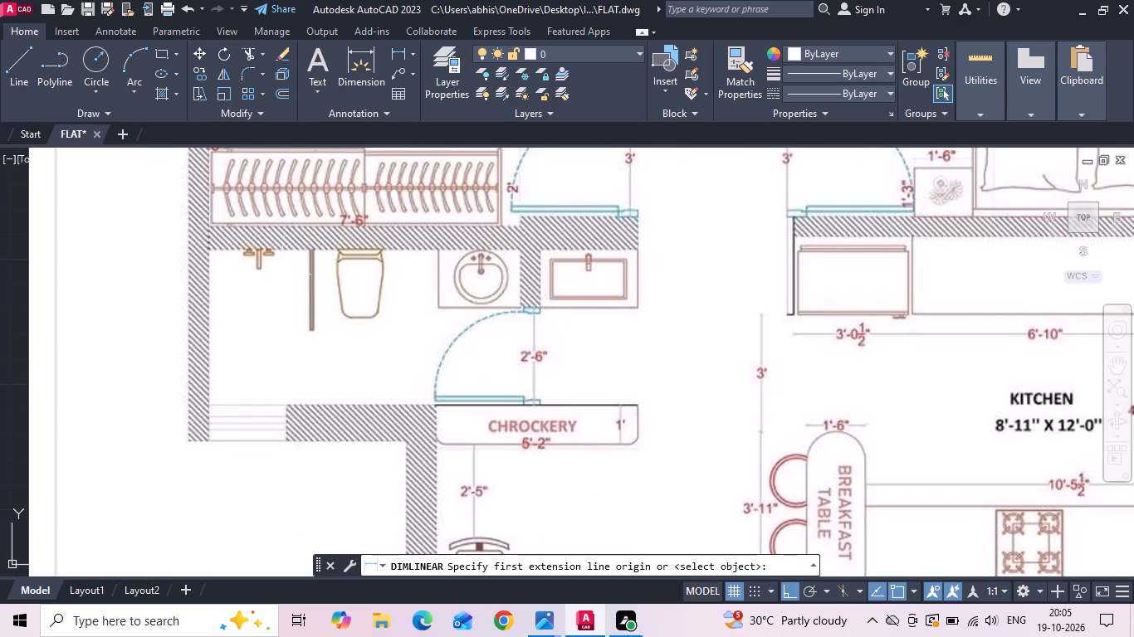
pyautogui.click(320, 400)
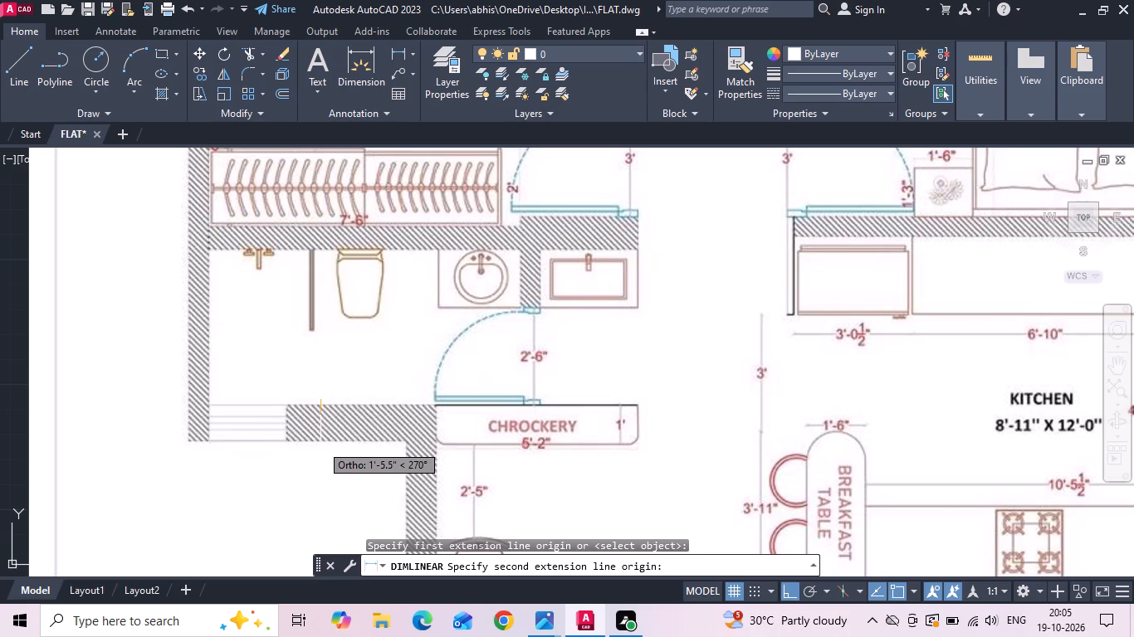
pyautogui.scroll(2, 320, 444)
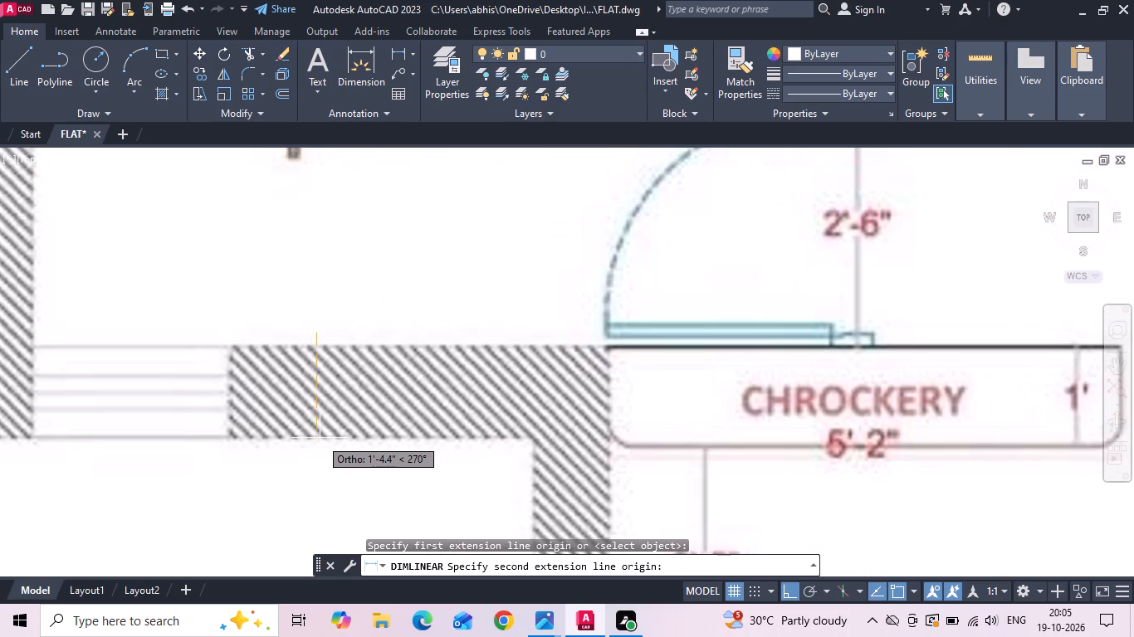
pyautogui.press('Escape')
pyautogui.press('space')
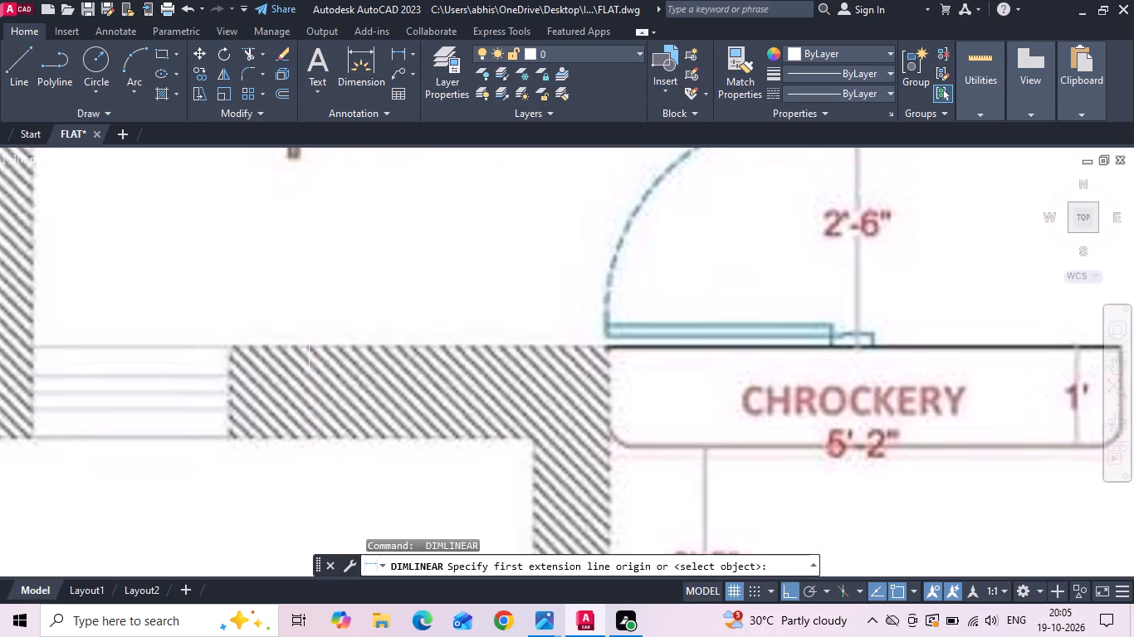
pyautogui.click(309, 343)
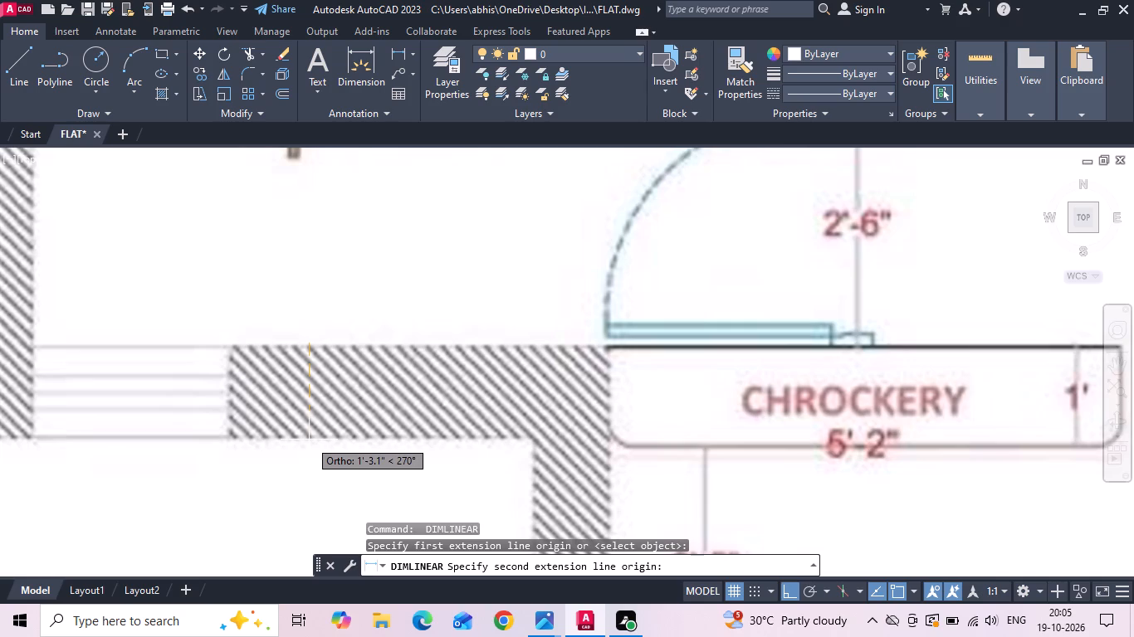
pyautogui.press('space')
# Measure the thickness of the wall above the console on the reference plan.
pyautogui.scroll(-3, 309, 300)
pyautogui.moveTo(358, 450); pyautogui.dragTo(349, 378, button='middle')
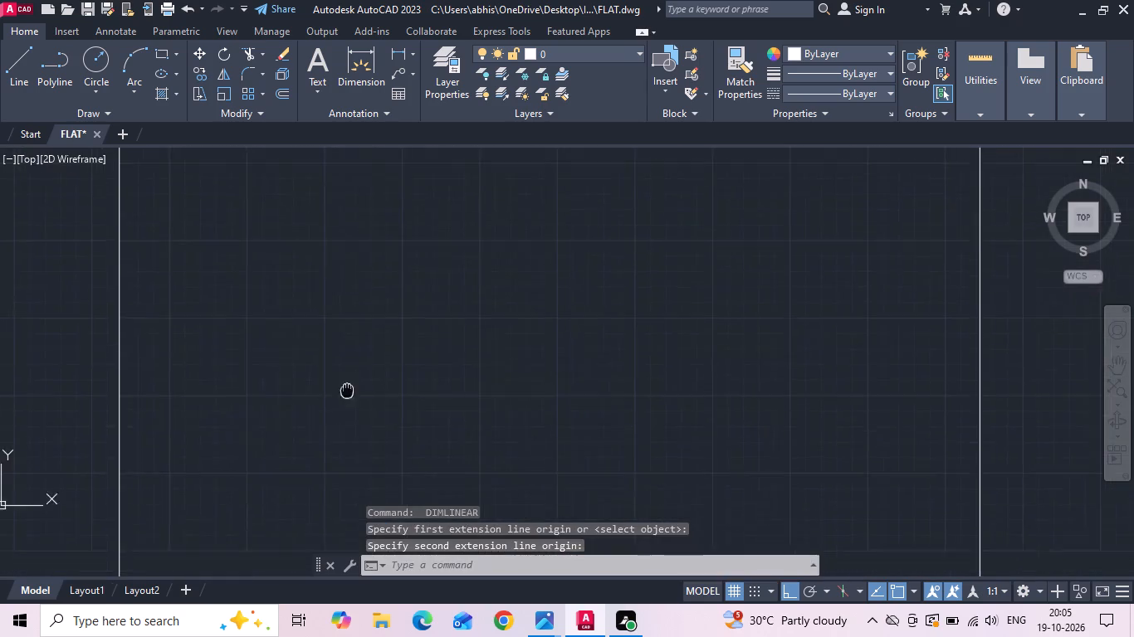
pyautogui.moveTo(349, 378); pyautogui.dragTo(374, 304, button='middle')
pyautogui.scroll(3, 351, 464)
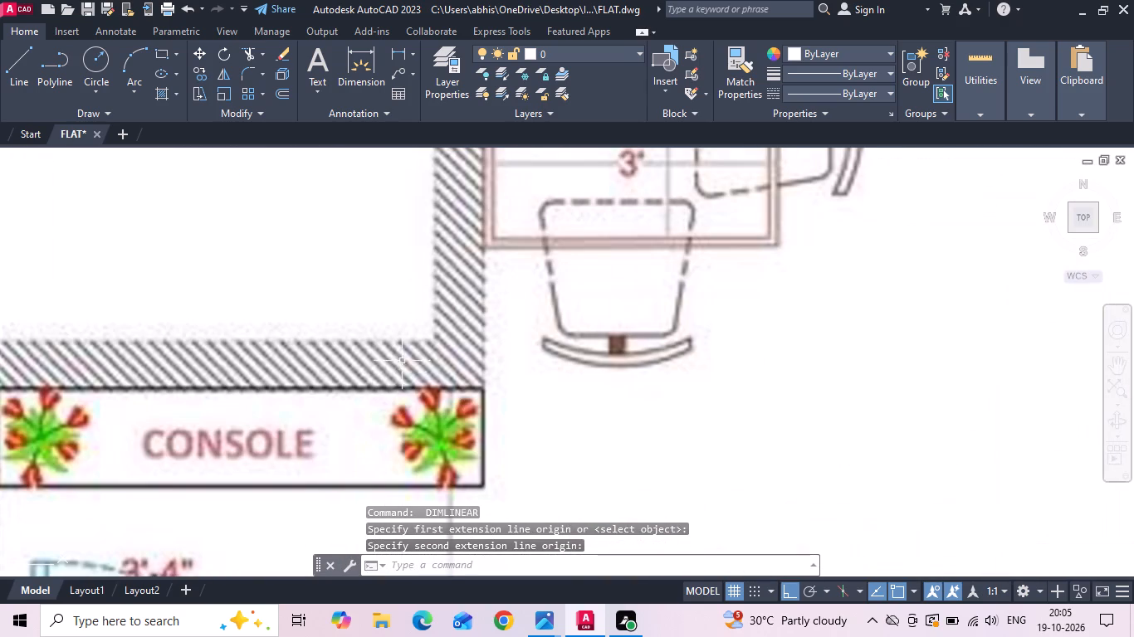
pyautogui.press('space')
pyautogui.click(430, 339)
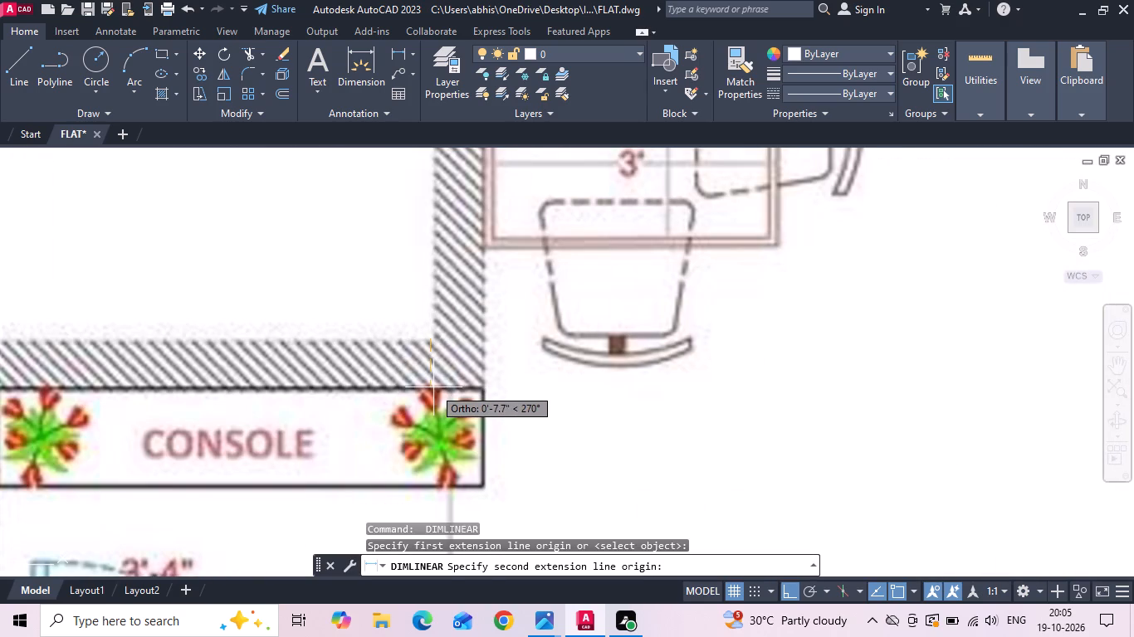
pyautogui.scroll(1, 433, 387)
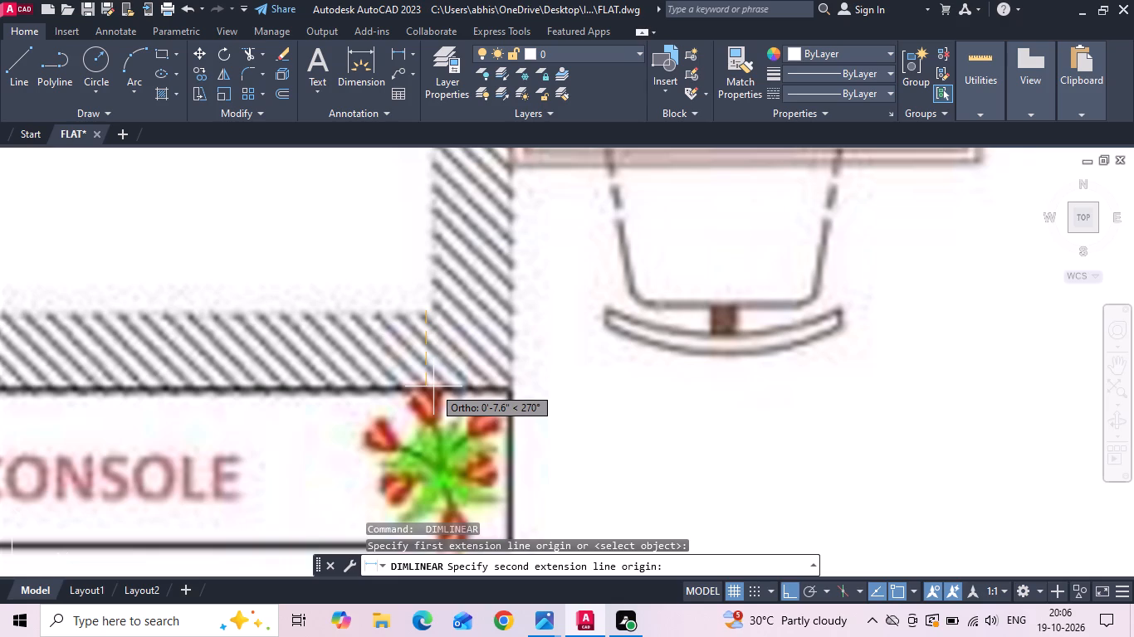
pyautogui.press('Escape')
# Measure the kitchen counter on the reference image along its 10'-5 1/2" dimension to check the image scale.
pyautogui.scroll(-7, 439, 379)
pyautogui.scroll(-3, 351, 353)
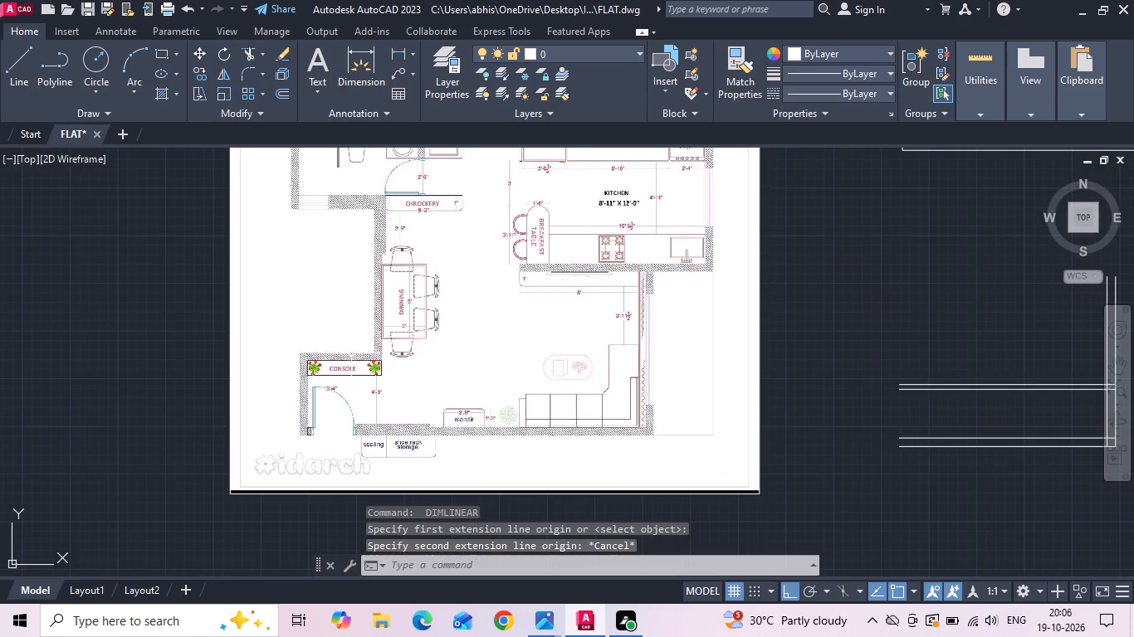
pyautogui.scroll(2, 608, 179)
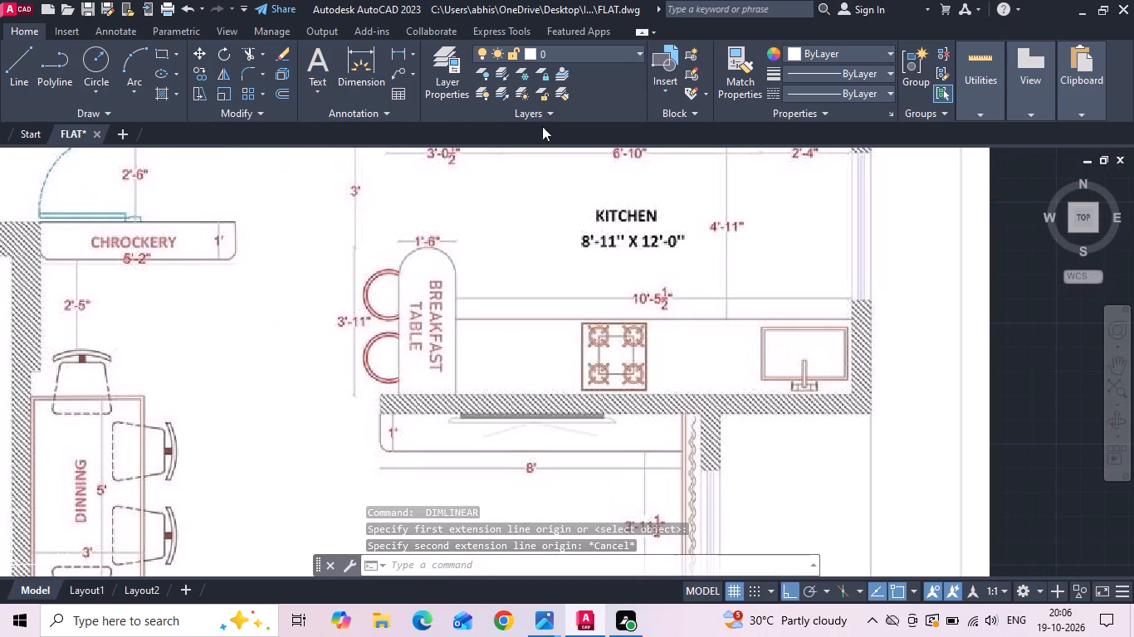
pyautogui.click(398, 48)
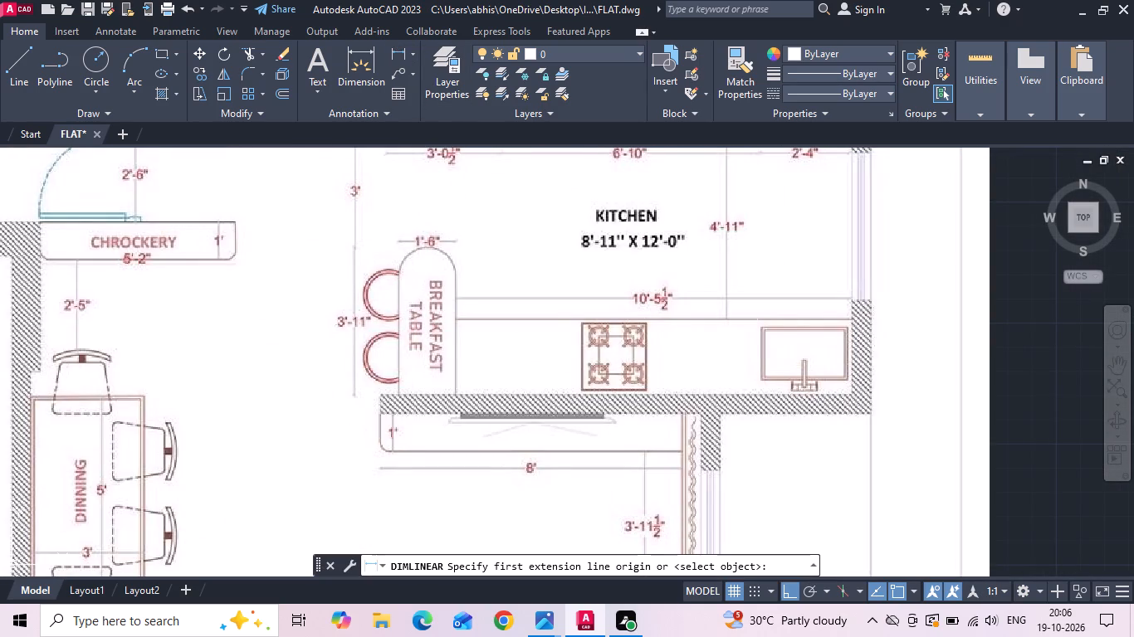
pyautogui.click(851, 308)
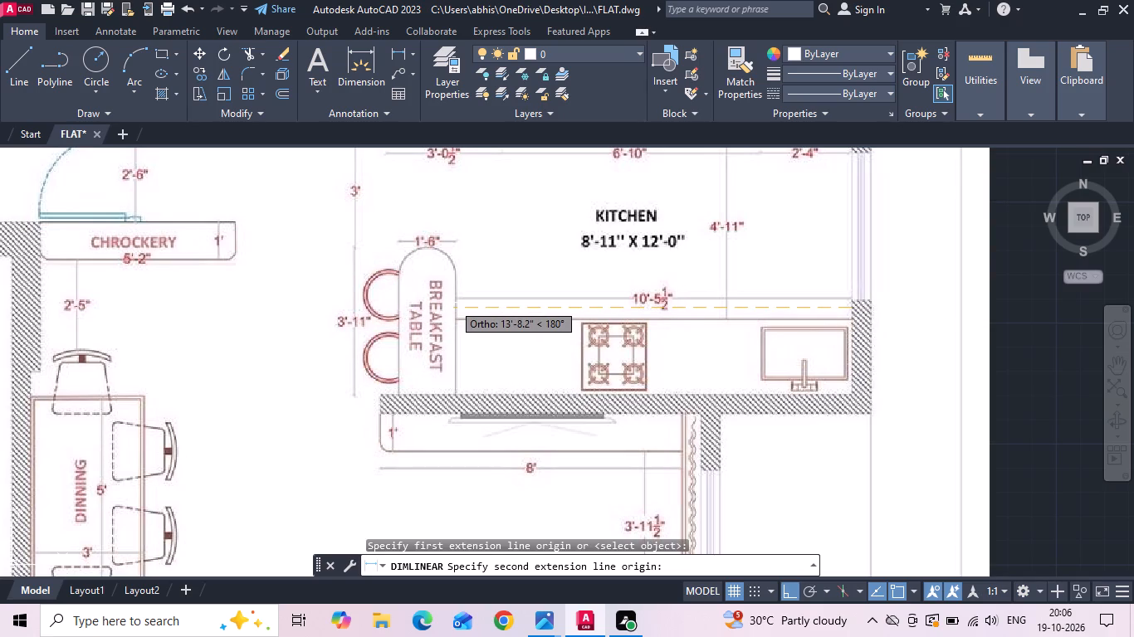
pyautogui.press('Escape')
# Scale the reference image down by eye about its lower-left corner.
pyautogui.scroll(-3, 452, 303)
pyautogui.click(463, 311)
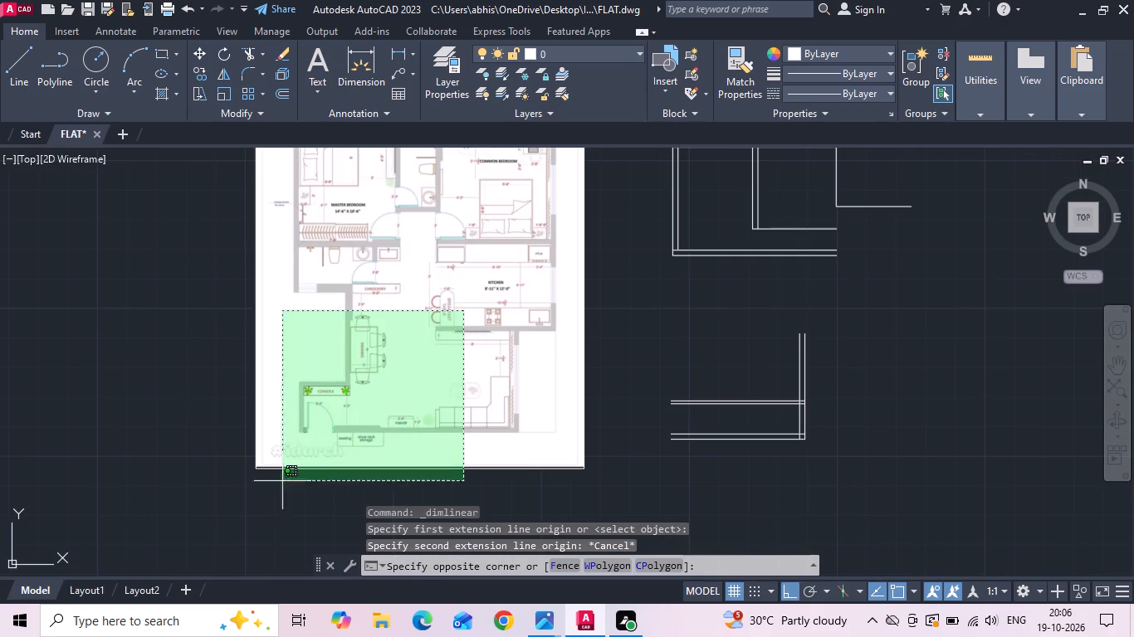
pyautogui.click(215, 493)
pyautogui.rightClick(296, 371)
pyautogui.click(339, 340)
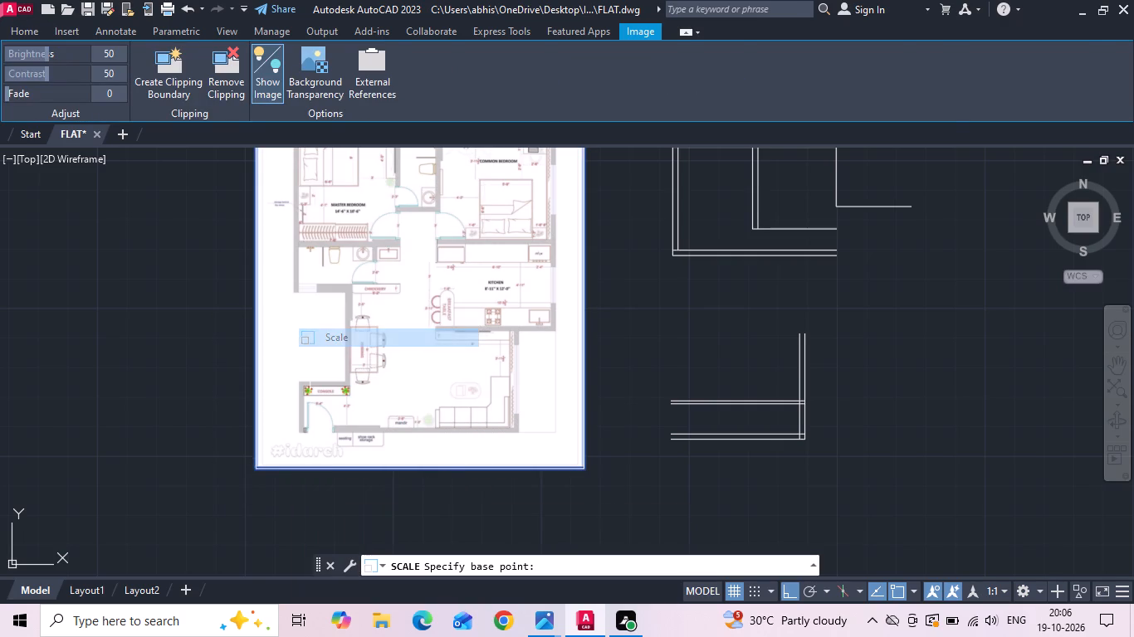
pyautogui.moveTo(251, 472); pyautogui.dragTo(257, 455)
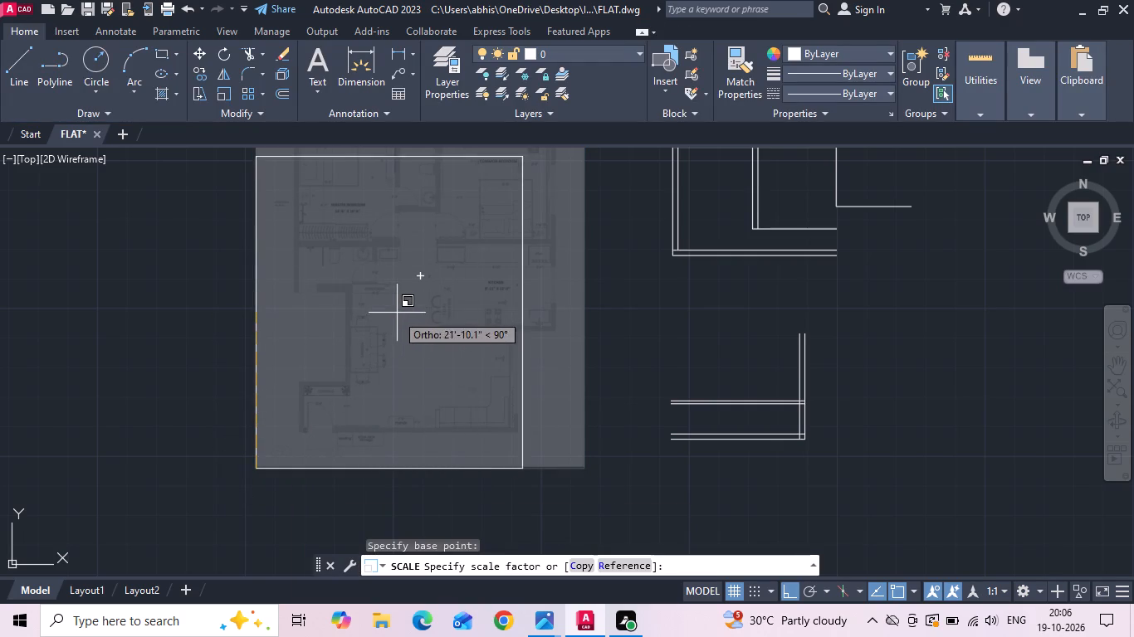
pyautogui.click(393, 307)
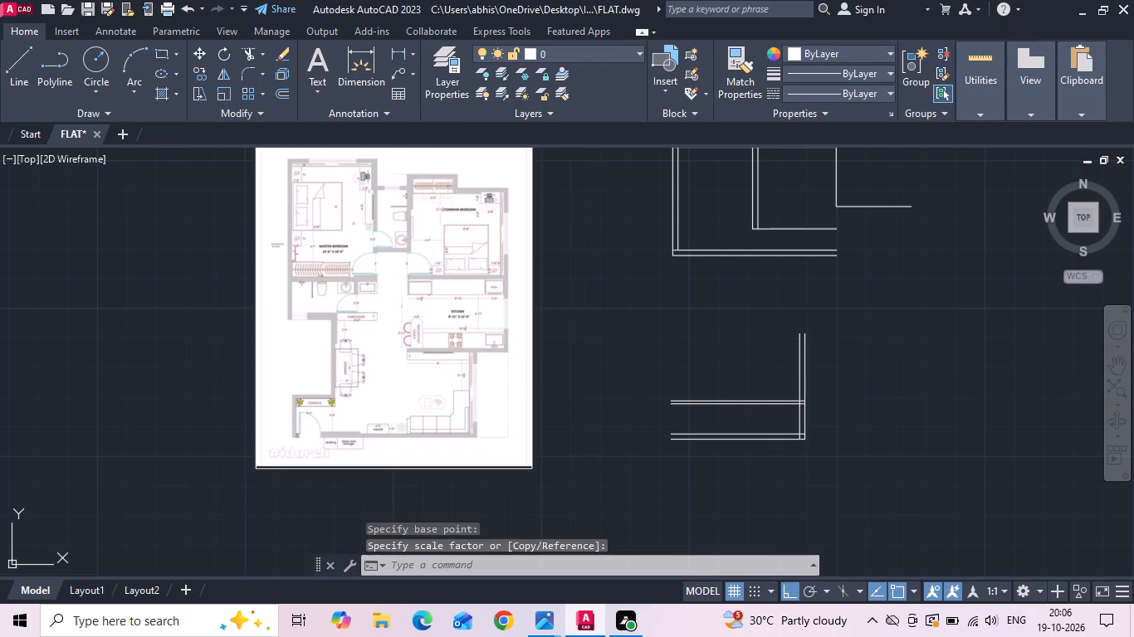
# Measure the kitchen counter's 10'-5 1/2" dimension on the rescaled reference image.
pyautogui.click(397, 51)
pyautogui.scroll(4, 467, 323)
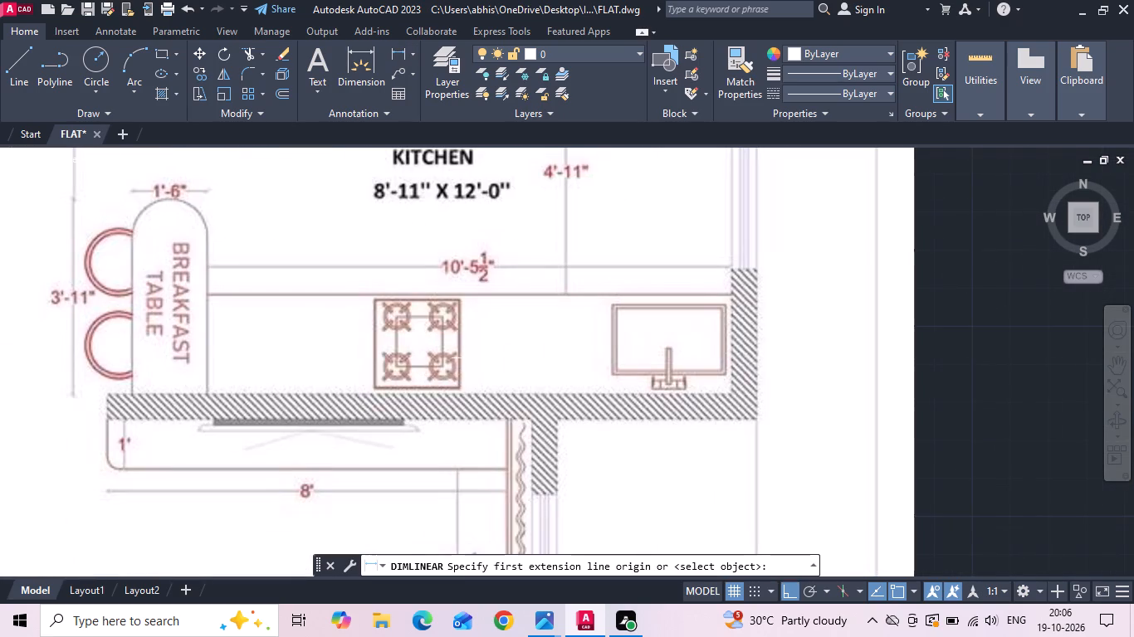
pyautogui.click(731, 281)
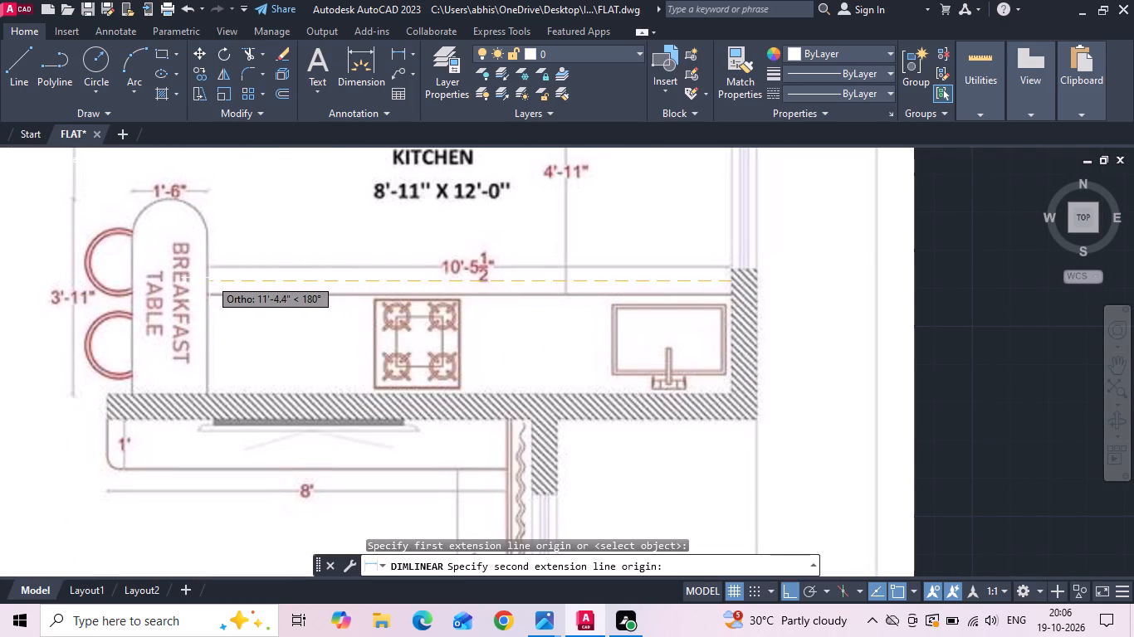
pyautogui.press('Escape')
# Scale the reference image down slightly by eye about its lower-right corner.
pyautogui.scroll(-4, 433, 271)
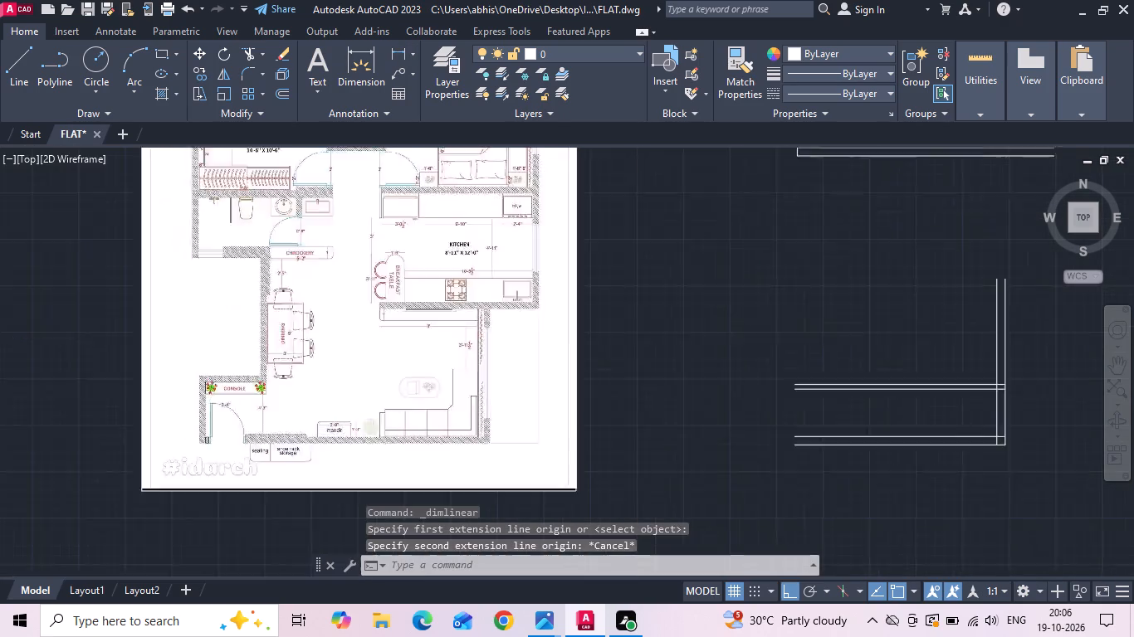
pyautogui.moveTo(561, 268); pyautogui.dragTo(486, 307)
pyautogui.click(461, 315)
pyautogui.rightClick(459, 315)
pyautogui.click(486, 333)
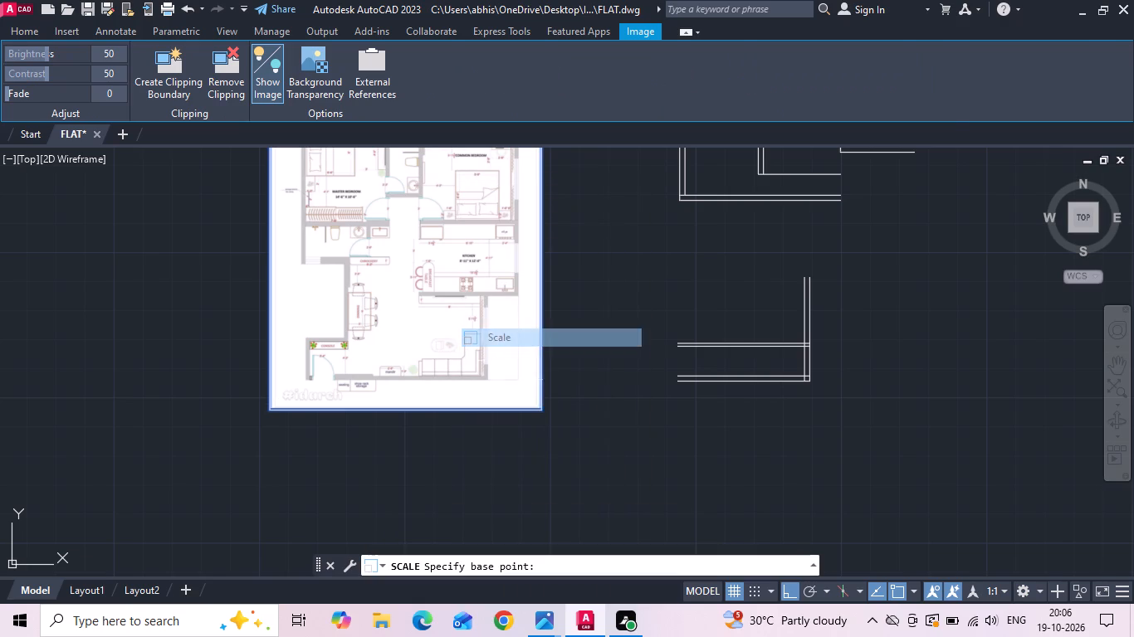
pyautogui.click(546, 412)
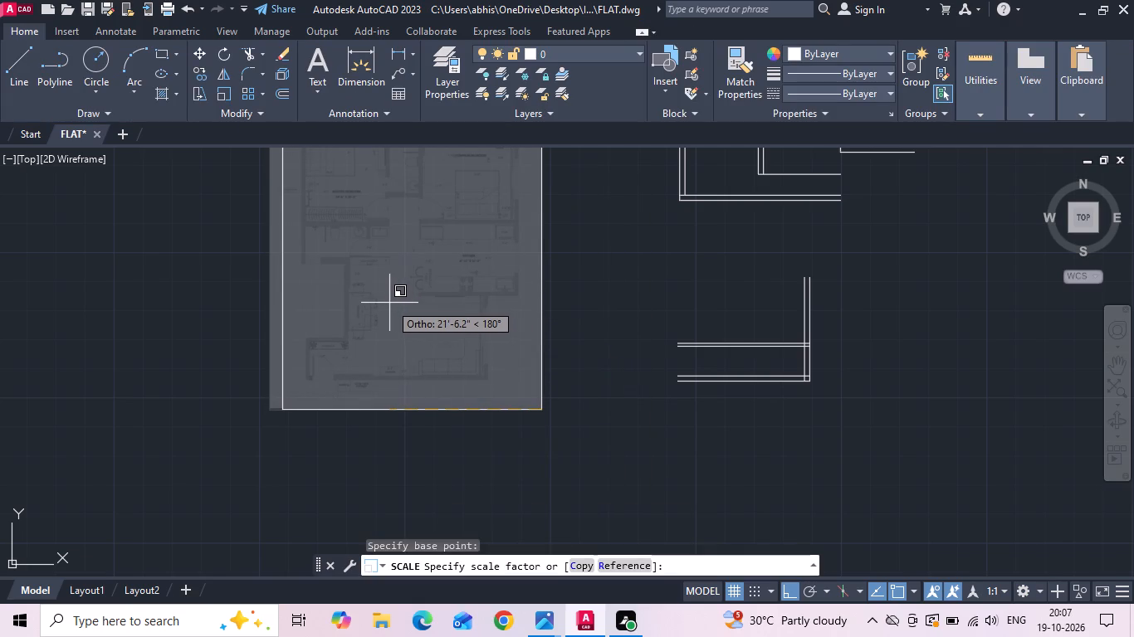
pyautogui.click(389, 303)
# Measure the kitchen counter's 10'-5 1/2" dimension on the reference image from the breakfast table to the outer wall.
pyautogui.click(396, 51)
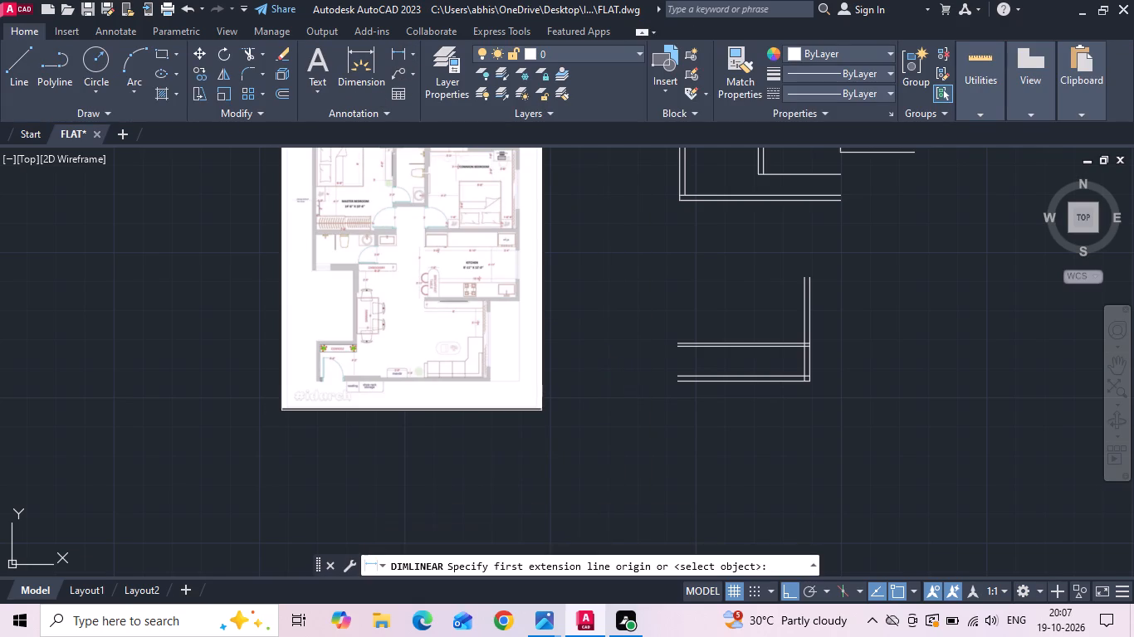
pyautogui.scroll(4, 470, 259)
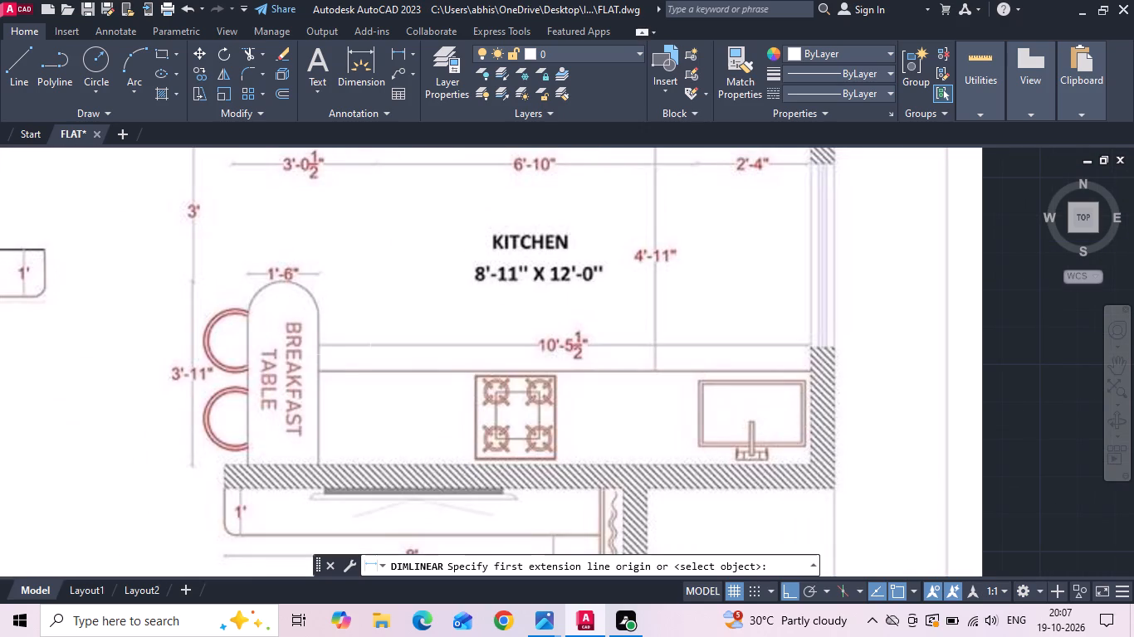
pyautogui.click(320, 373)
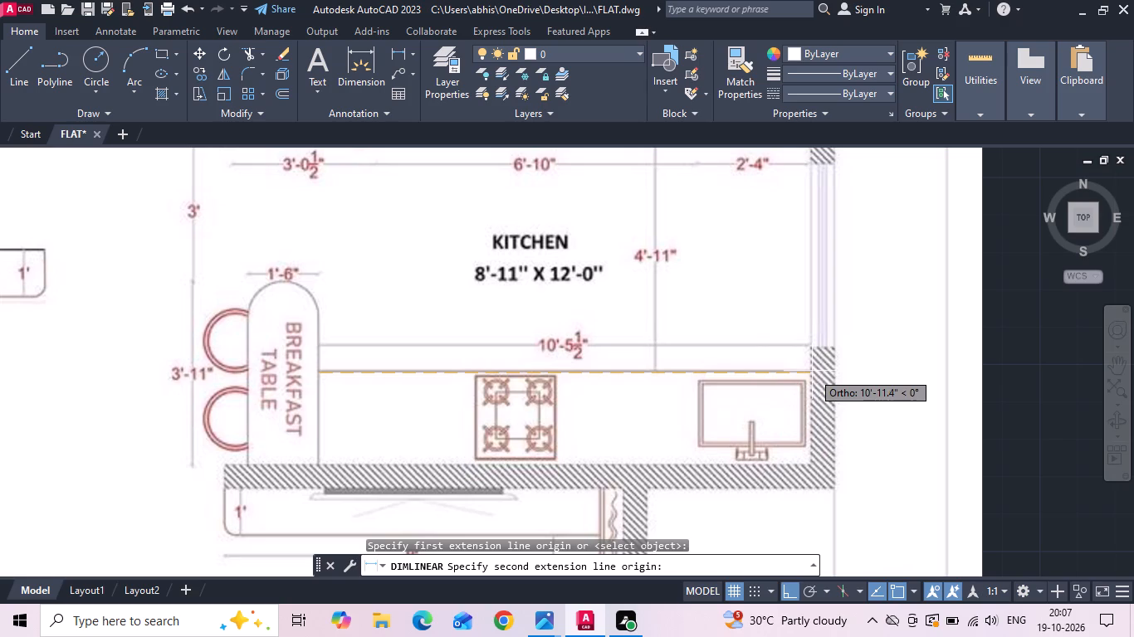
pyautogui.press('Escape')
# Scale the reference image down slightly by eye about its lower-right corner.
pyautogui.scroll(-3, 655, 317)
pyautogui.moveTo(775, 275); pyautogui.dragTo(638, 309)
pyautogui.click(596, 320)
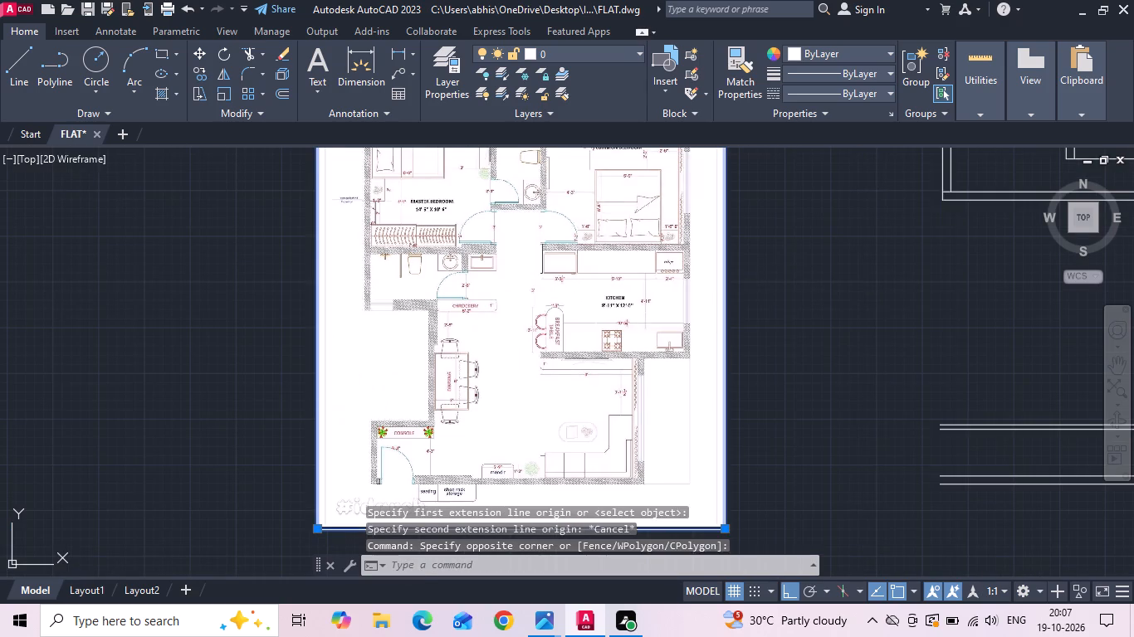
pyautogui.rightClick(593, 319)
pyautogui.click(621, 338)
pyautogui.scroll(-1, 625, 373)
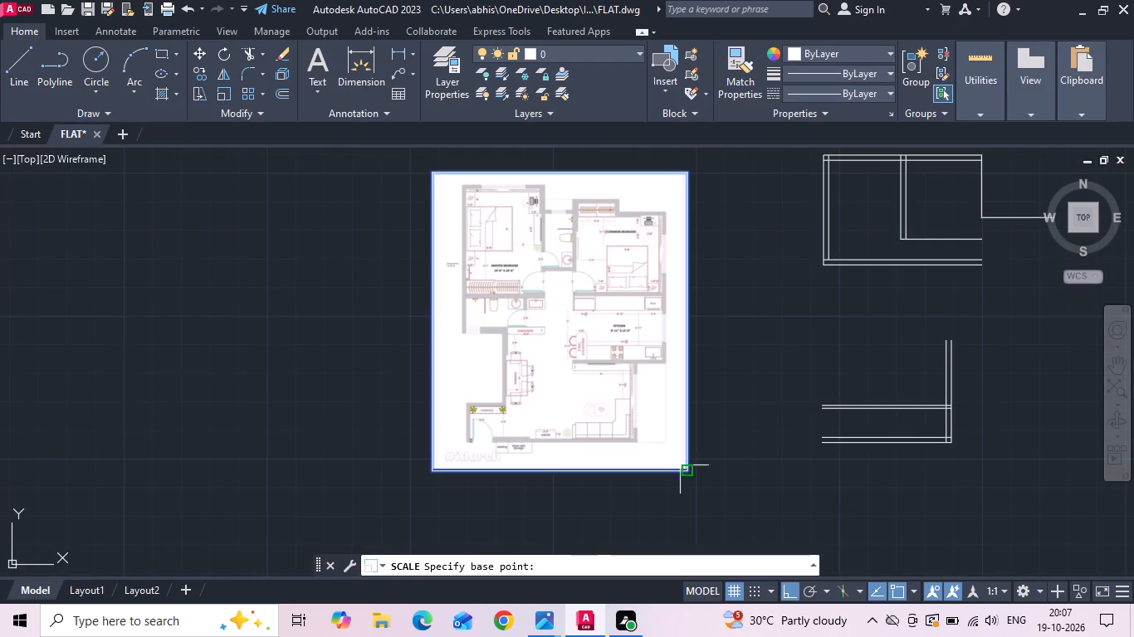
pyautogui.click(684, 471)
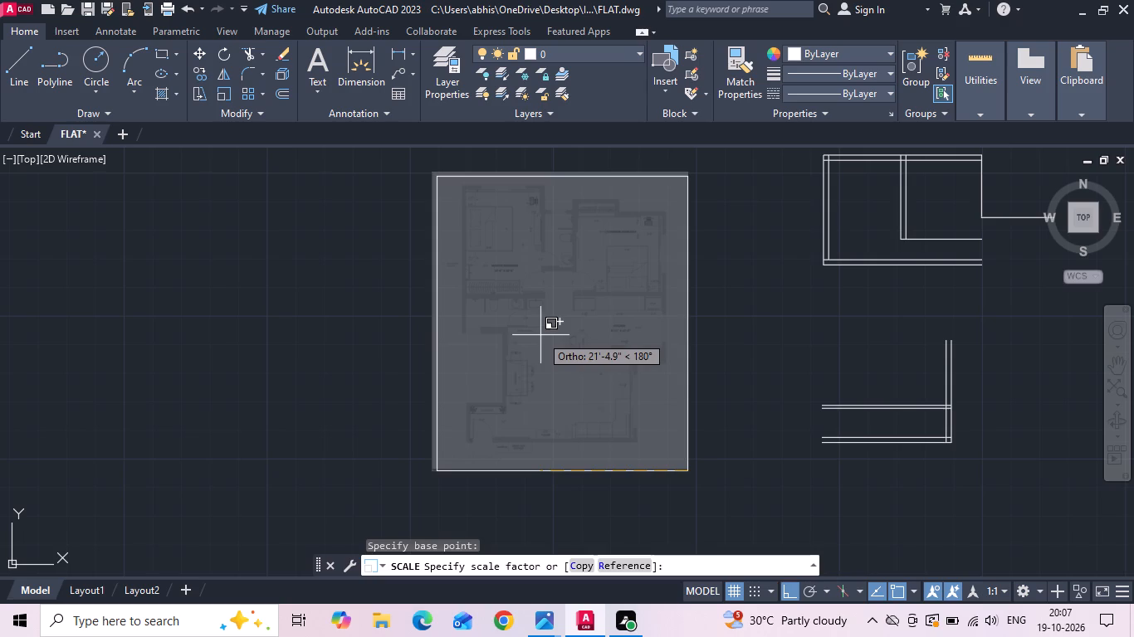
pyautogui.click(540, 335)
# Measure the breakfast table's 1'-6" width and the kitchen counter's 10'-5 1/2" length on the rescaled reference image.
pyautogui.click(389, 50)
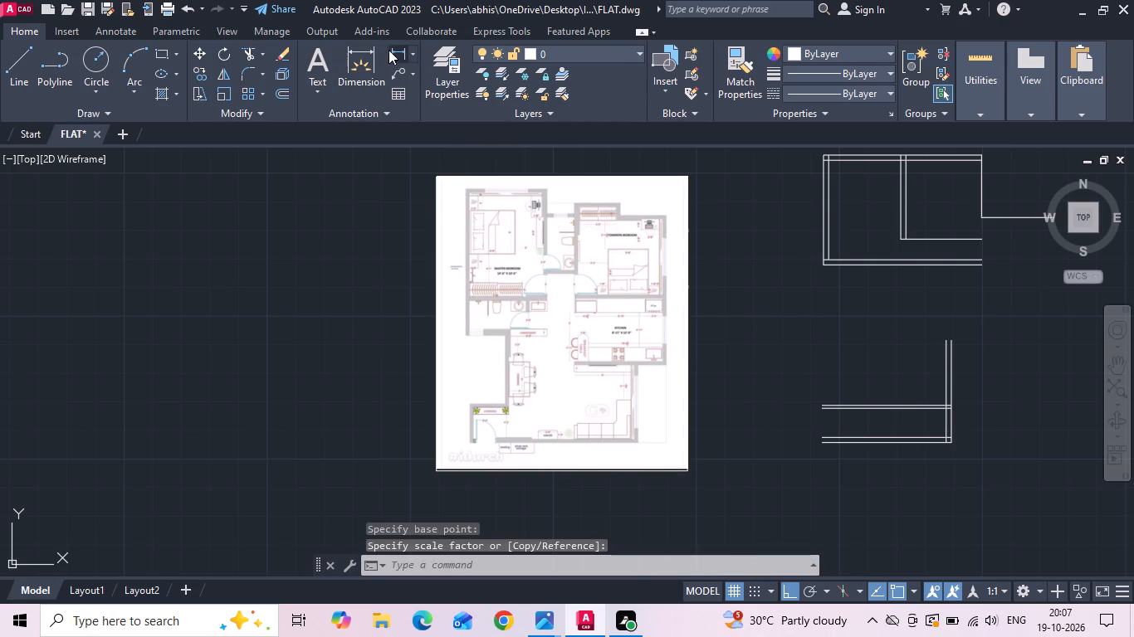
pyautogui.scroll(5, 582, 343)
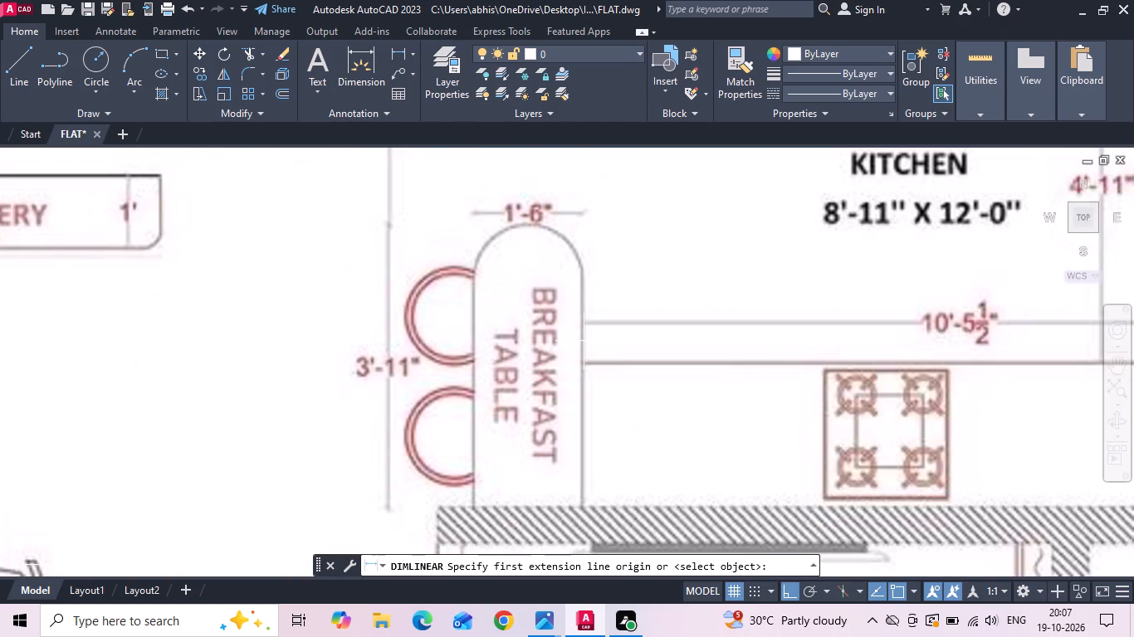
pyautogui.click(584, 341)
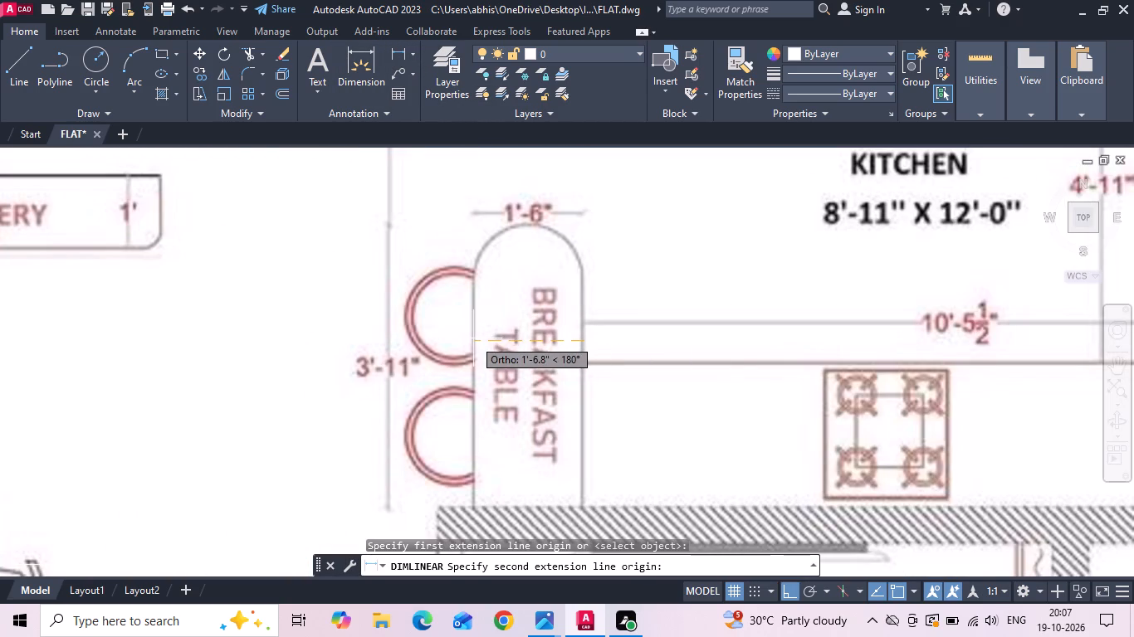
pyautogui.scroll(-2, 468, 343)
pyautogui.scroll(2, 771, 354)
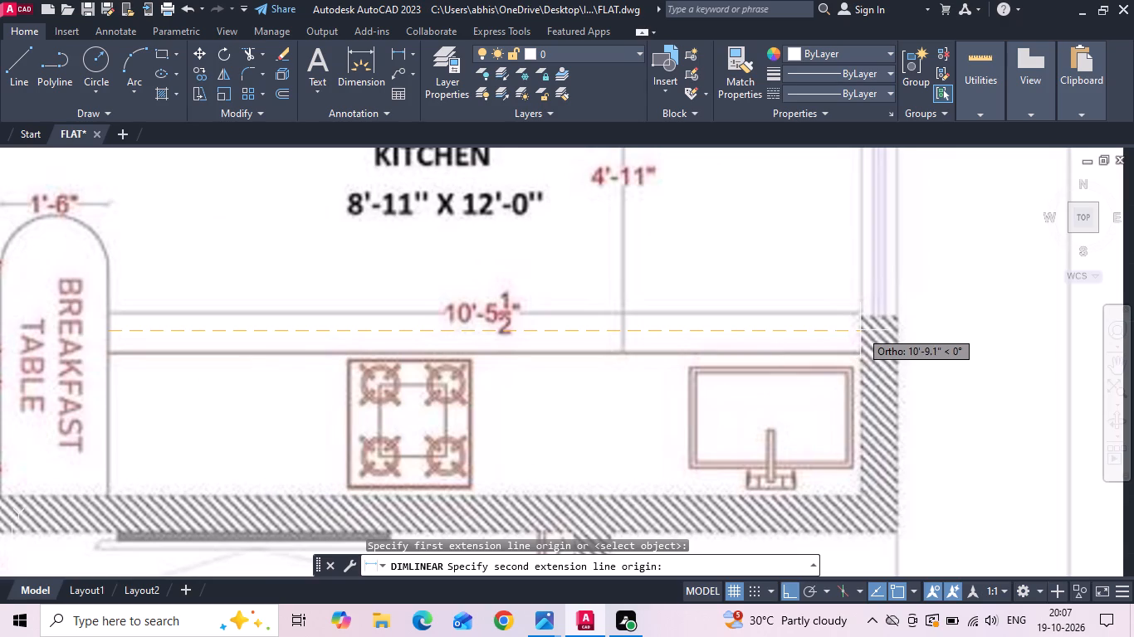
pyautogui.scroll(-1, 821, 394)
pyautogui.press('Escape')
pyautogui.scroll(-1, 506, 377)
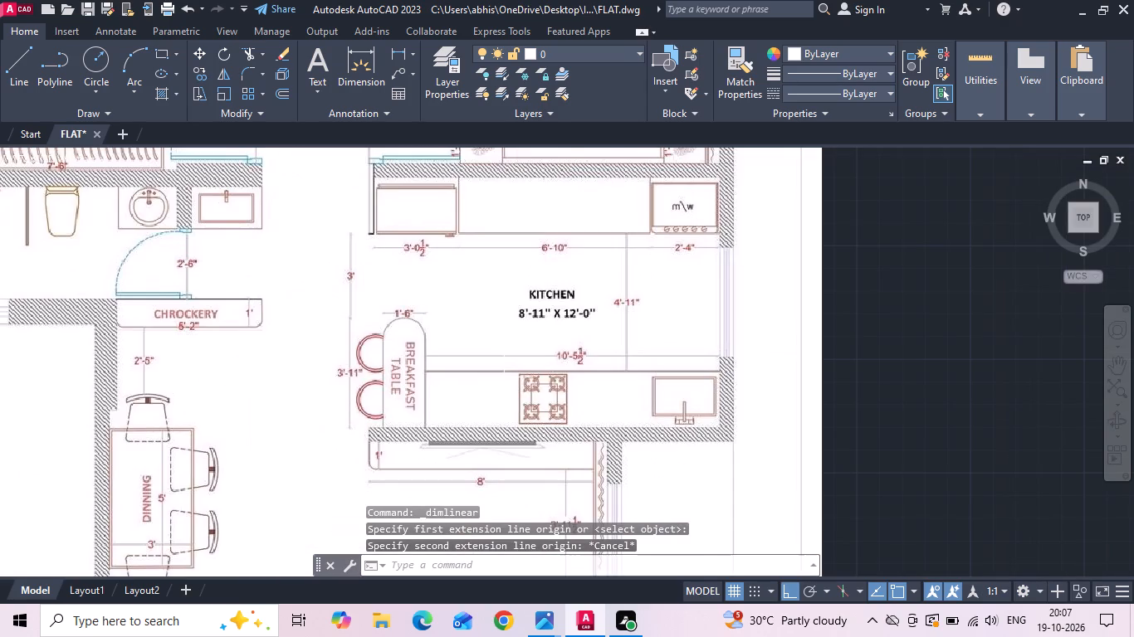
# Measure the kitchen's depth on the reference image, starting from the wall behind the fridge and microwave counter.
pyautogui.press('space')
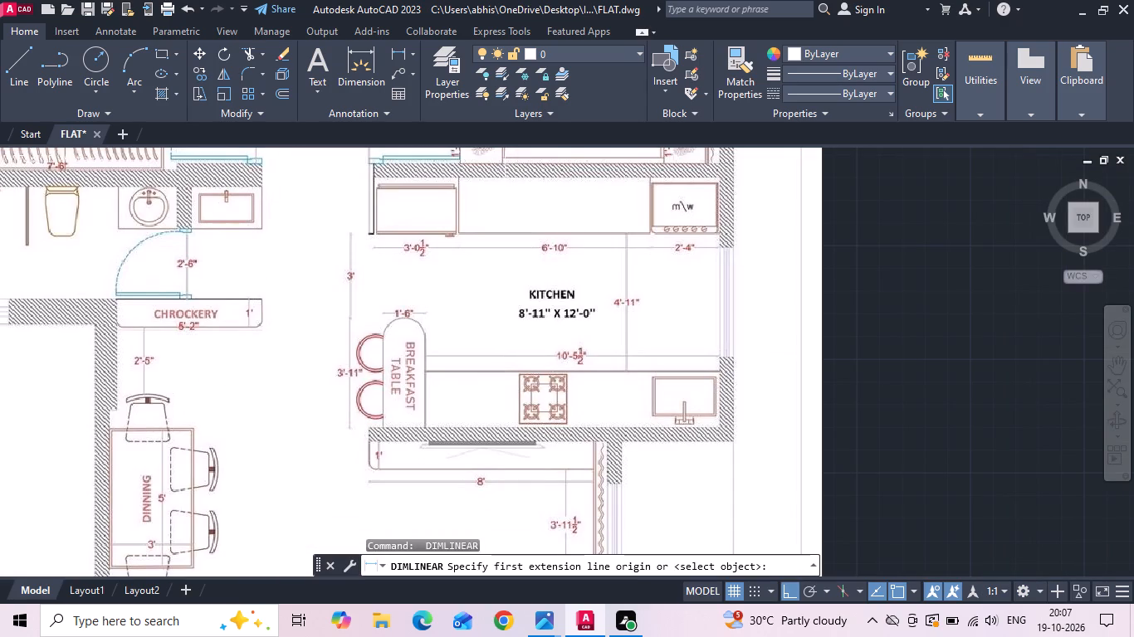
pyautogui.click(500, 177)
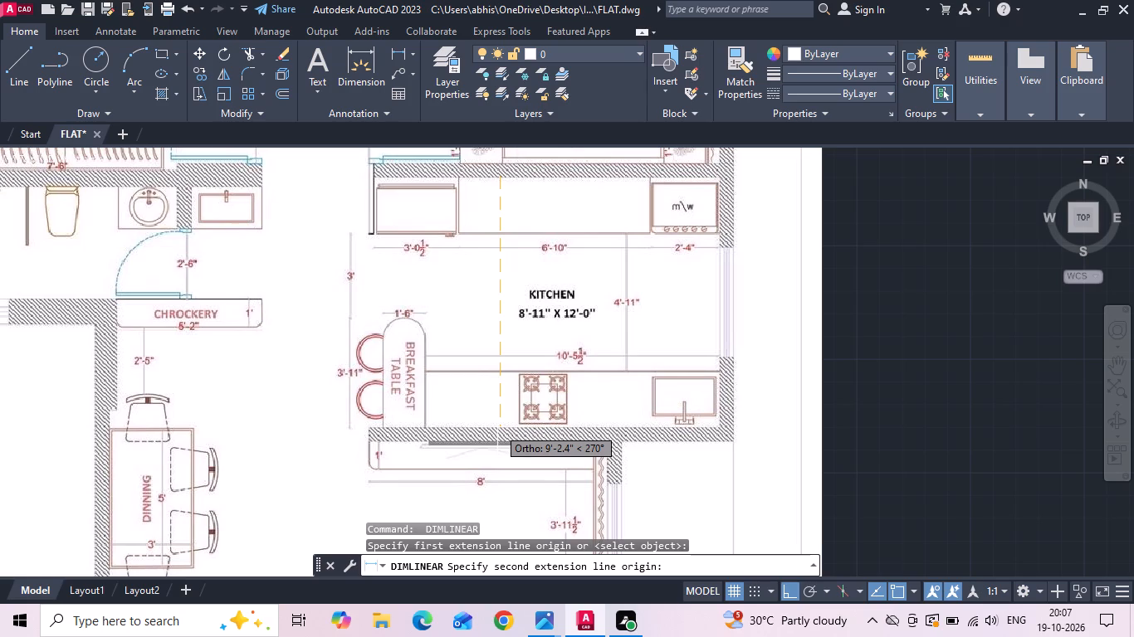
pyautogui.press('Escape')
# Measure the breakfast table's 1'-6" width and 3'-11" length on the reference image without placing a dimension.
pyautogui.scroll(1, 374, 419)
pyautogui.press('space')
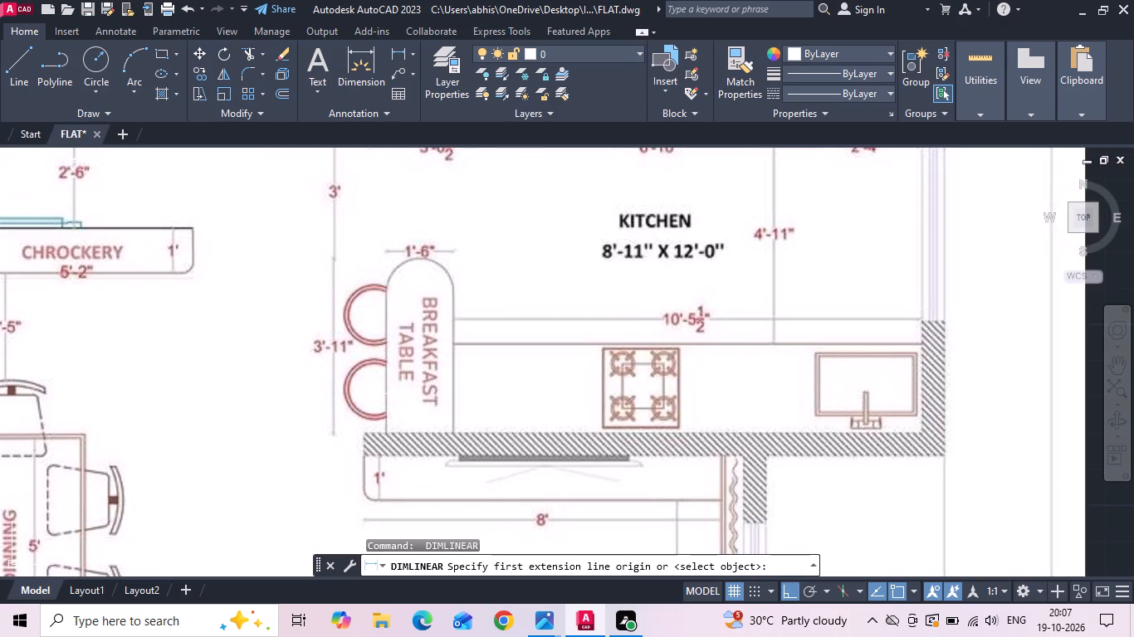
pyautogui.click(386, 390)
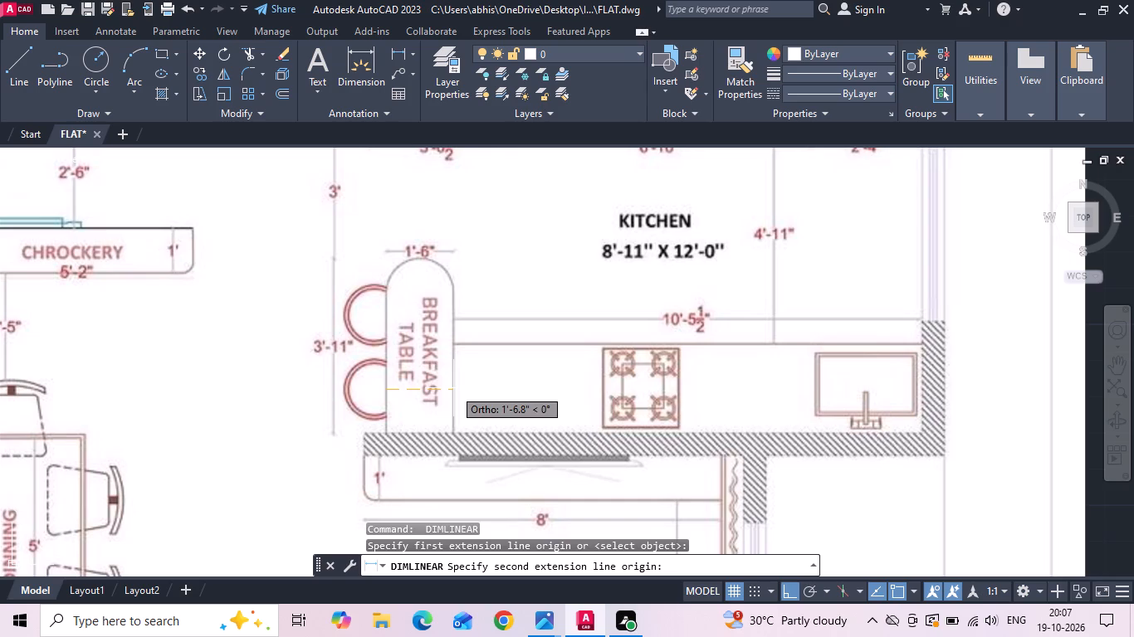
pyautogui.press('Escape')
pyautogui.press('space')
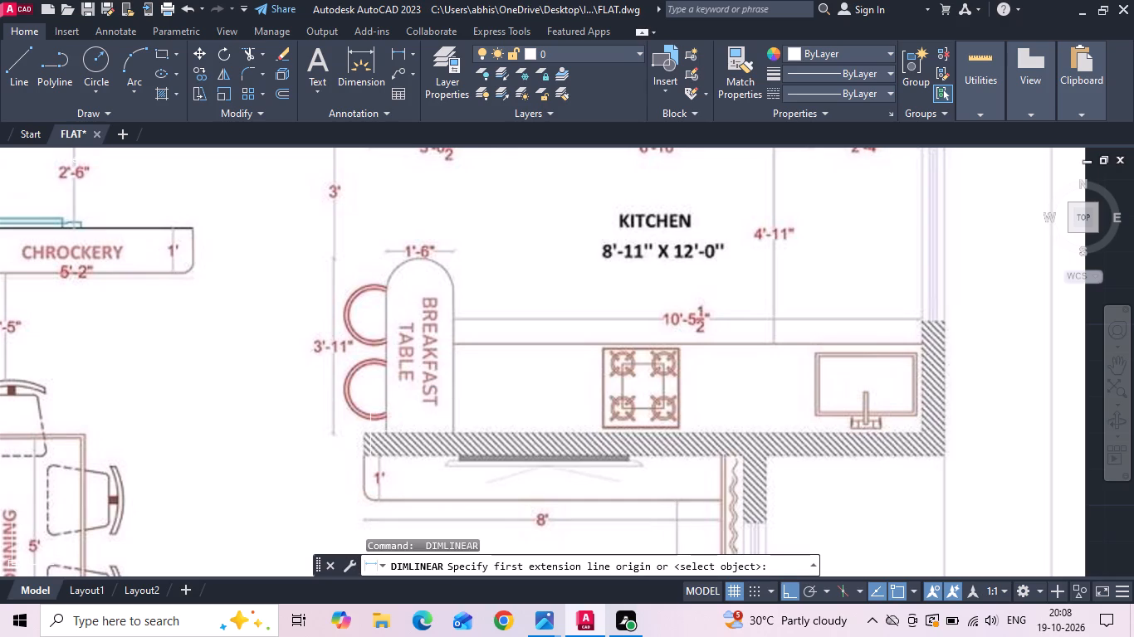
pyautogui.click(370, 431)
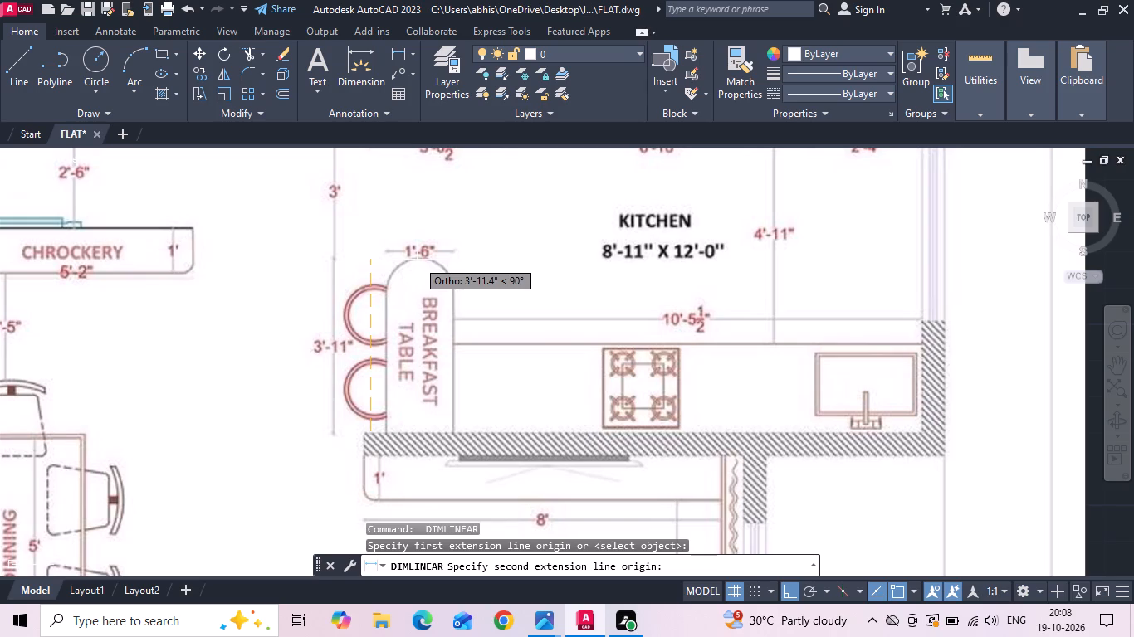
pyautogui.click(415, 258)
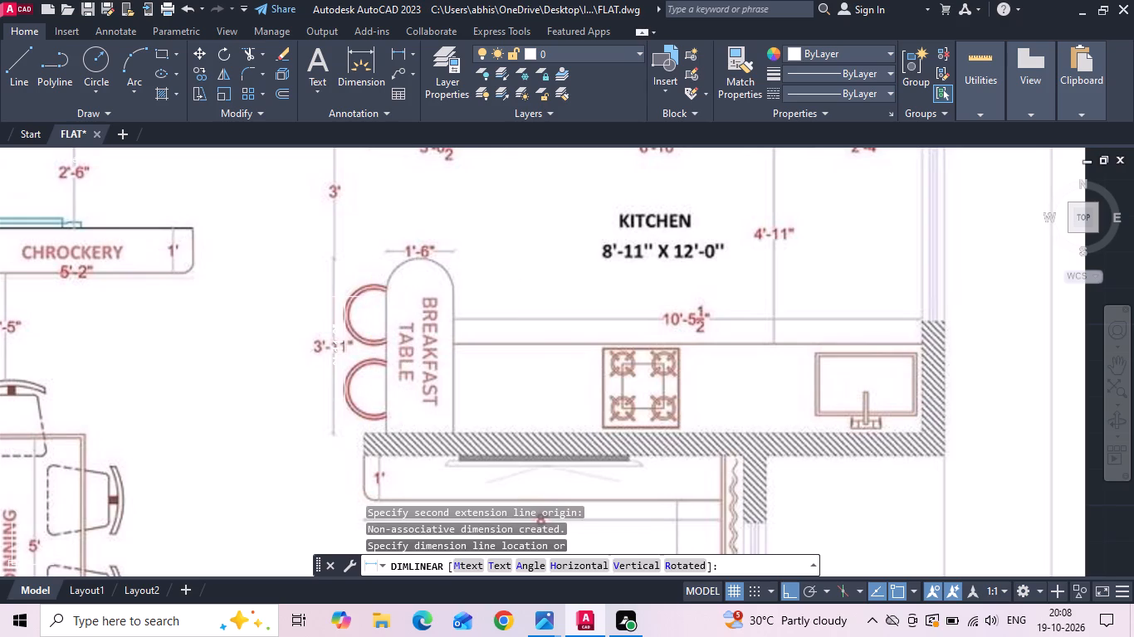
pyautogui.press('Escape')
# Scale the reference image down a little more by eye about its lower-right corner.
pyautogui.scroll(-3, 345, 299)
pyautogui.scroll(-1, 433, 292)
pyautogui.moveTo(498, 260); pyautogui.dragTo(444, 289)
pyautogui.click(442, 289)
pyautogui.rightClick(442, 289)
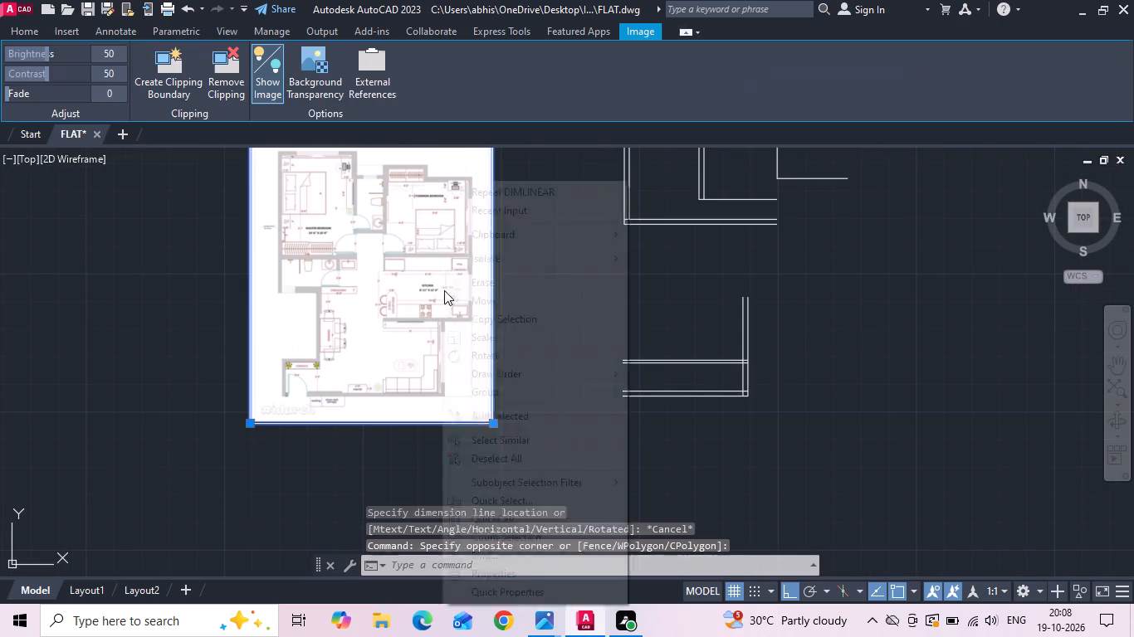
pyautogui.click(474, 336)
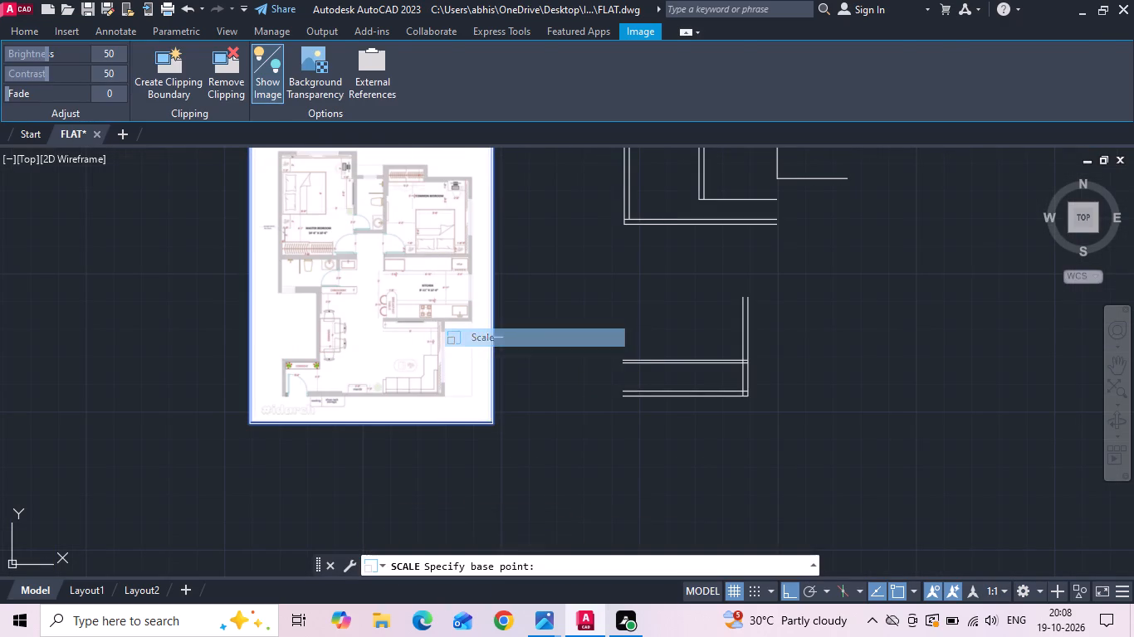
pyautogui.click(494, 422)
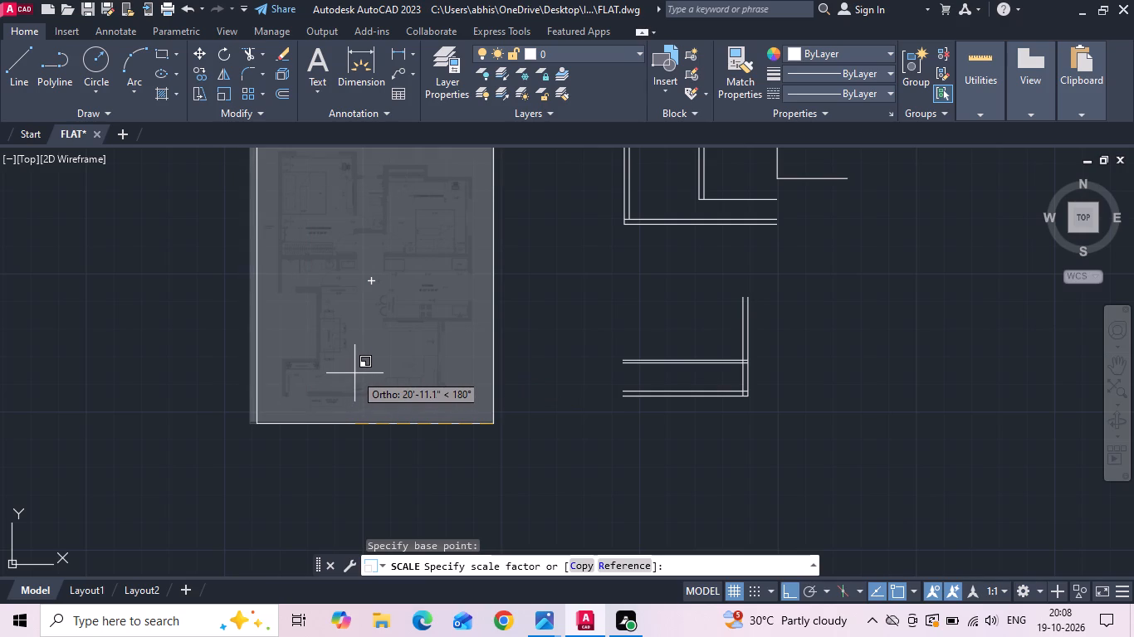
pyautogui.click(355, 373)
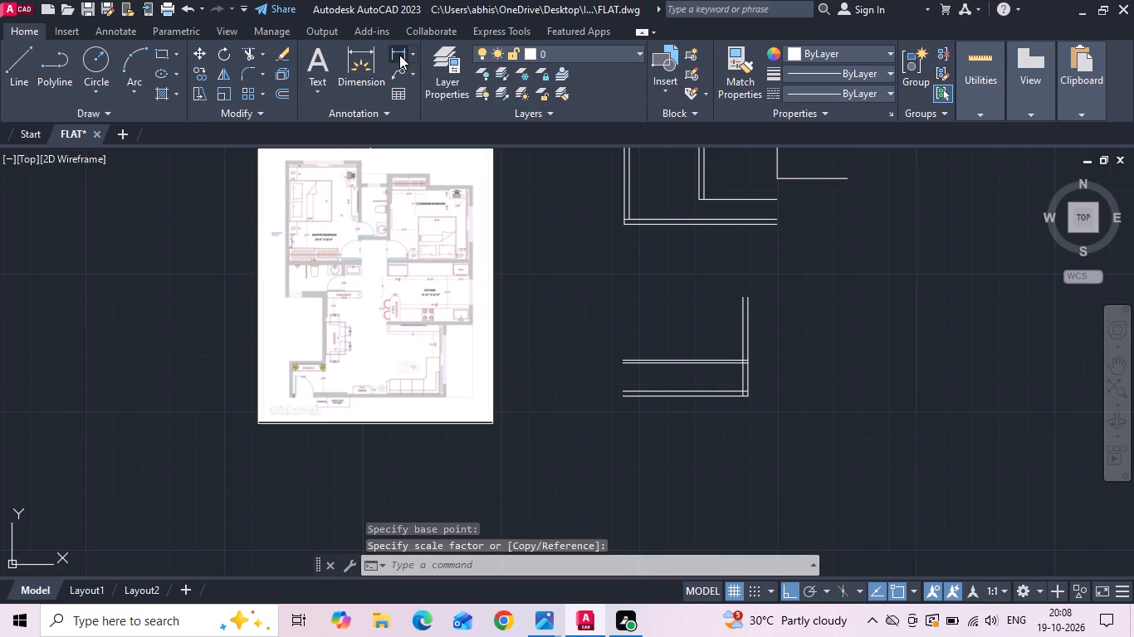
# Measure the breakfast table's 1'-6" width and the counter's 10'-5 1/2" length on the newly scaled image.
pyautogui.click(399, 55)
pyautogui.scroll(3, 406, 314)
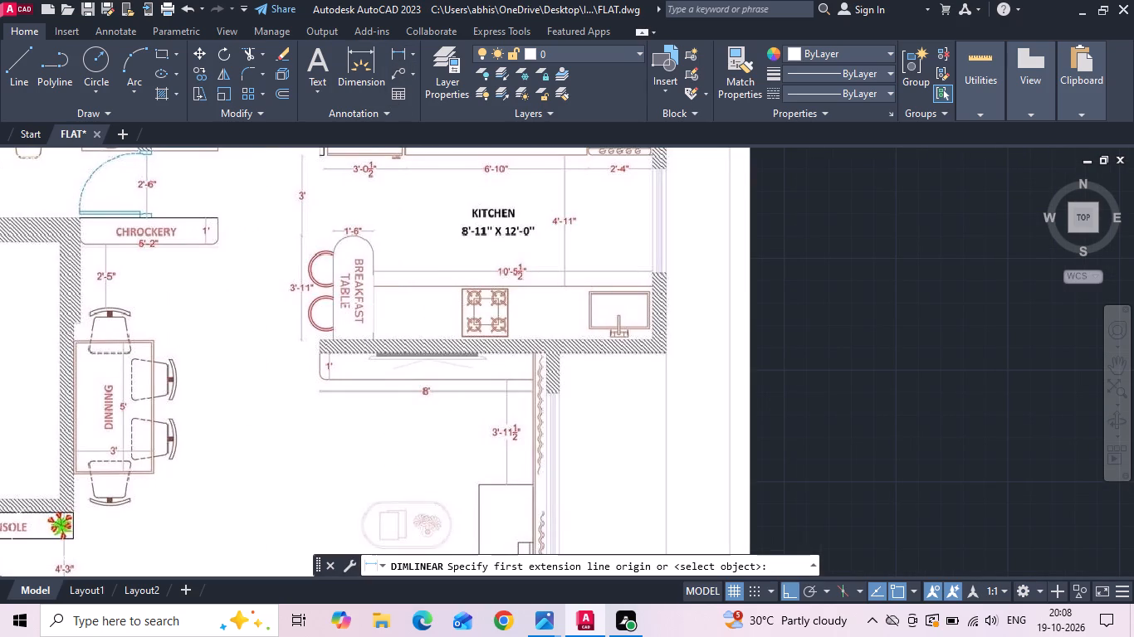
pyautogui.click(373, 304)
pyautogui.scroll(2, 351, 304)
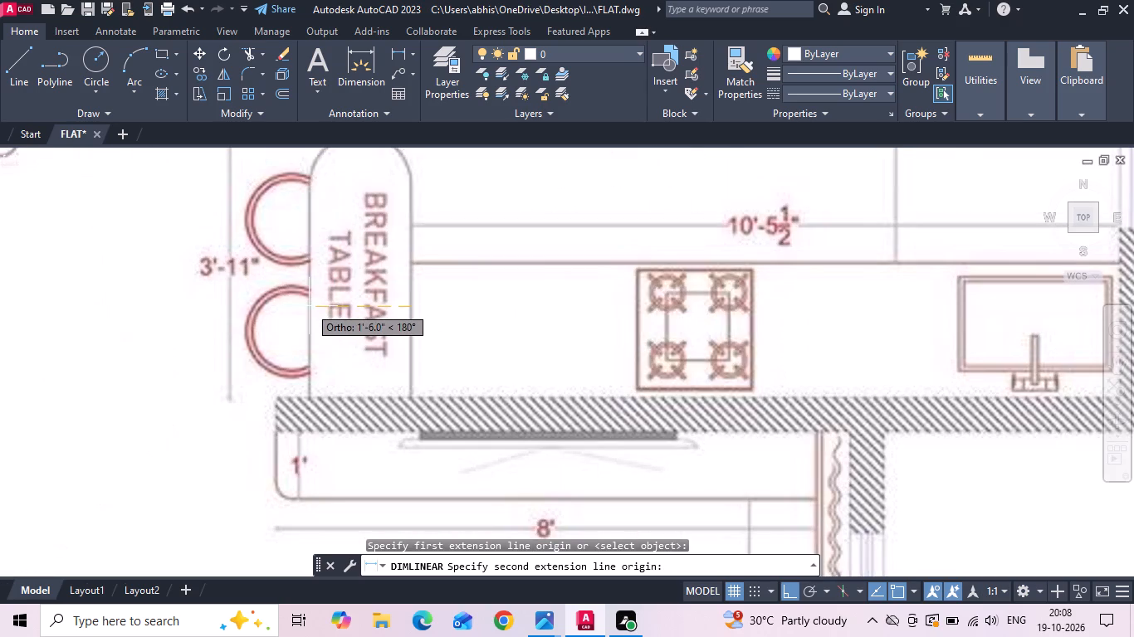
pyautogui.scroll(-1, 618, 328)
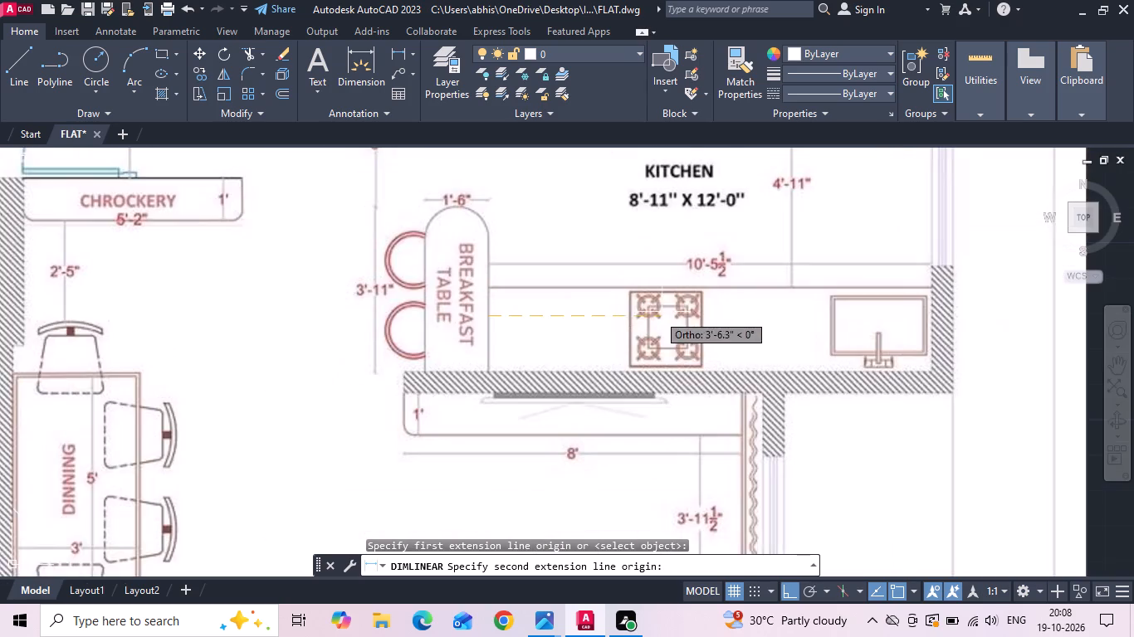
pyautogui.moveTo(654, 317); pyautogui.dragTo(454, 317, button='middle')
pyautogui.scroll(2, 693, 304)
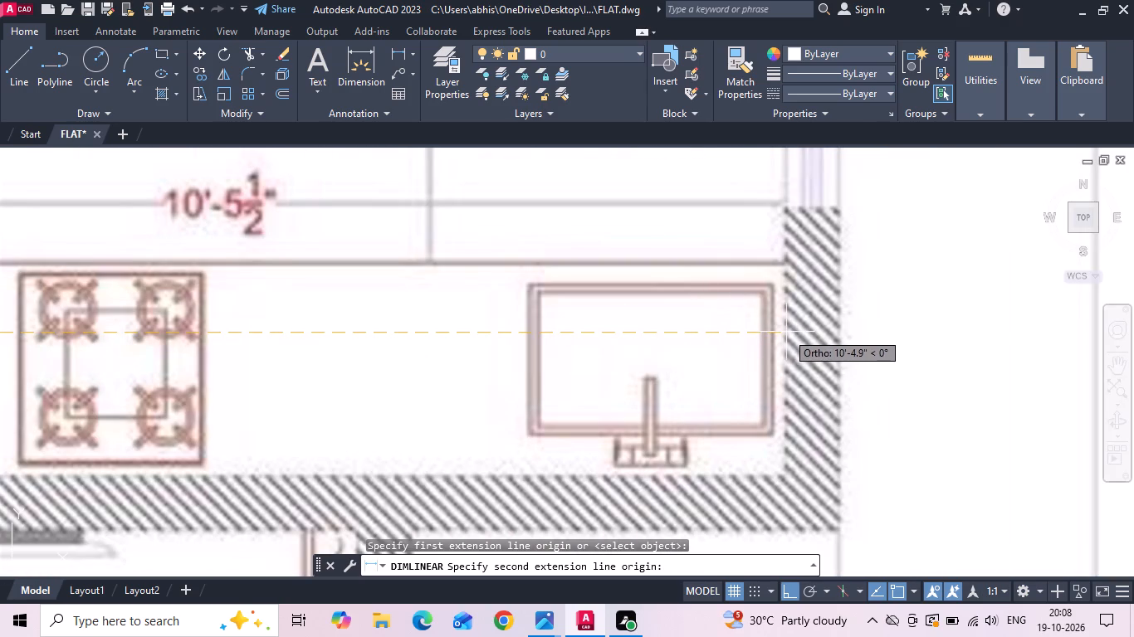
pyautogui.scroll(-1, 787, 331)
pyautogui.press('Escape')
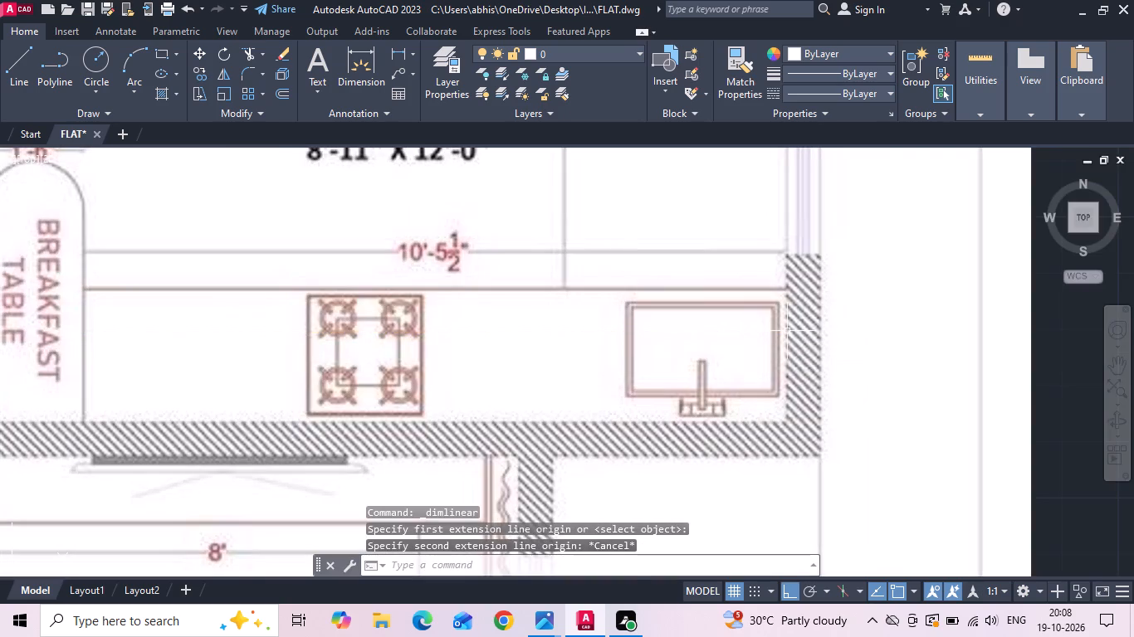
# Measure the thickness of the kitchen's outer wall beside the sink on the reference image.
pyautogui.press('space')
pyautogui.click(786, 333)
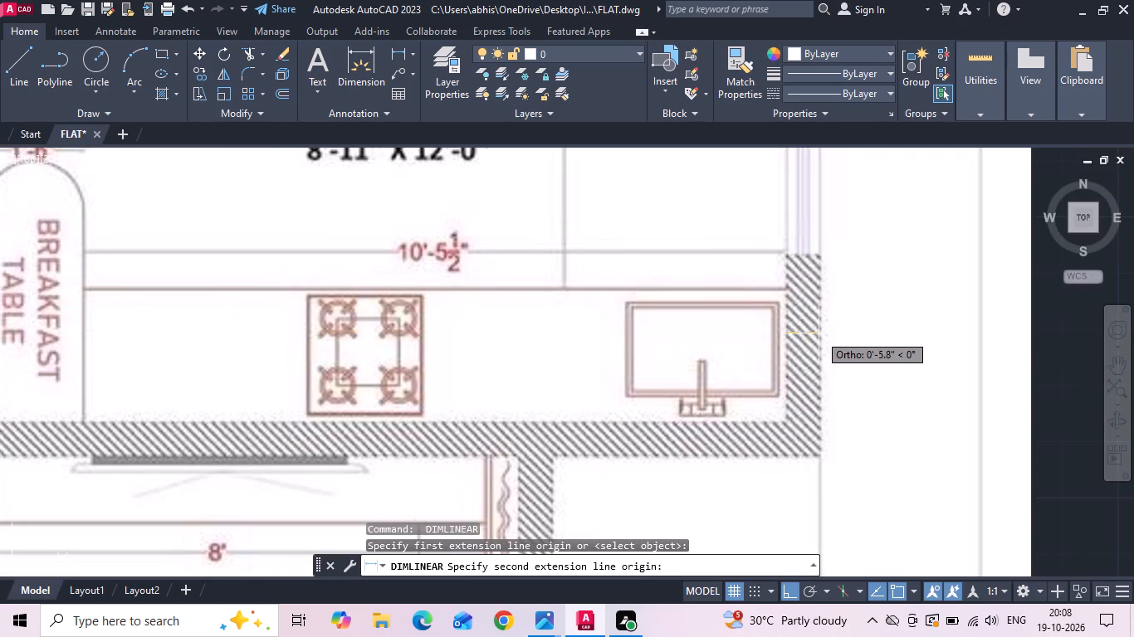
pyautogui.press('Escape')
# Measure the thickness of the bathroom's lower wall between the window and the crockery unit.
pyautogui.moveTo(562, 372); pyautogui.dragTo(565, 317, button='middle')
pyautogui.scroll(-2, 565, 338)
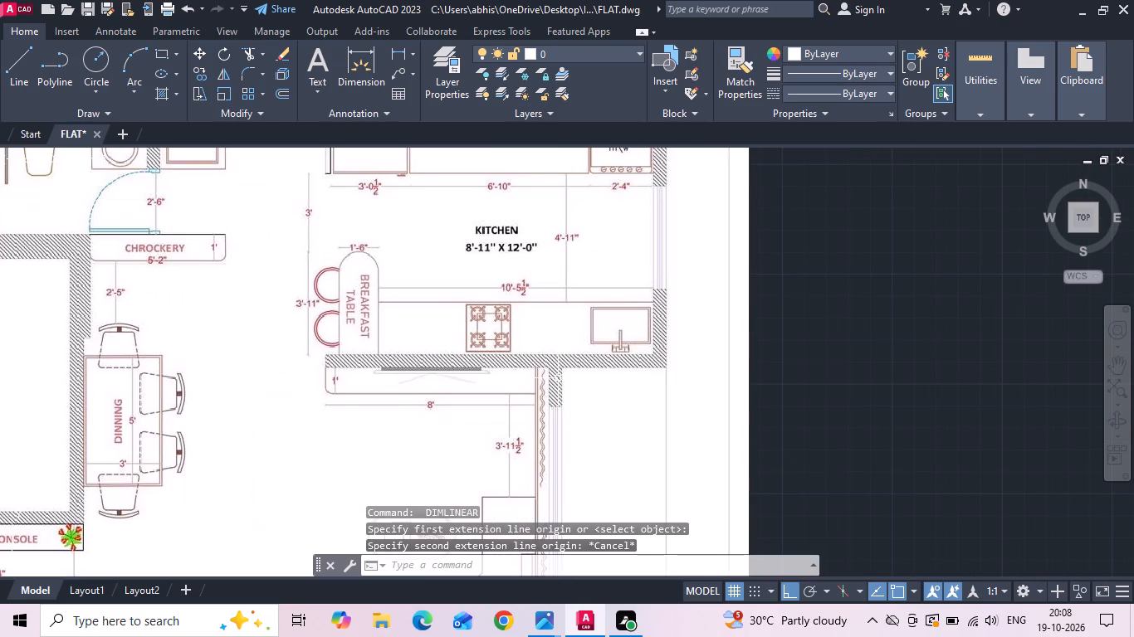
pyautogui.moveTo(42, 285); pyautogui.dragTo(320, 306, button='middle')
pyautogui.scroll(2, 242, 231)
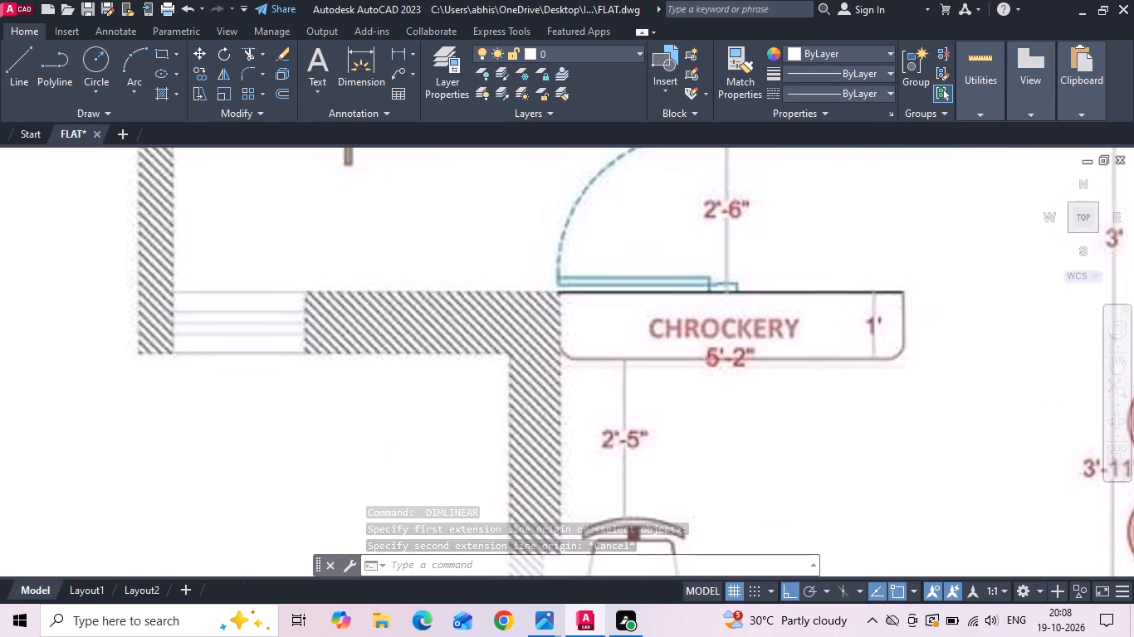
pyautogui.press('space')
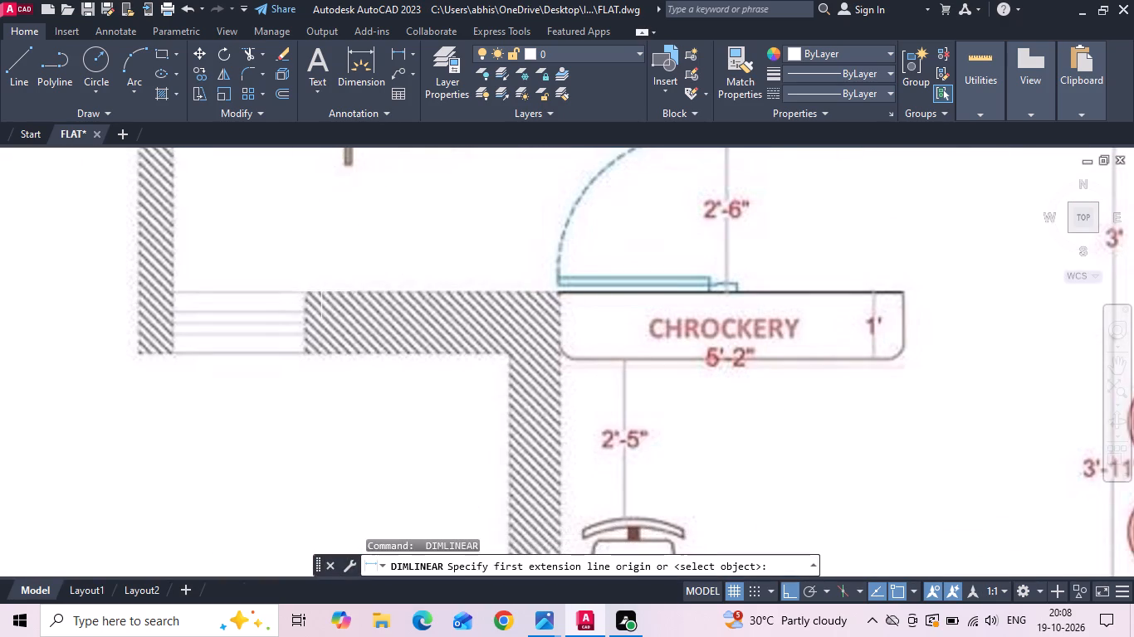
pyautogui.click(320, 290)
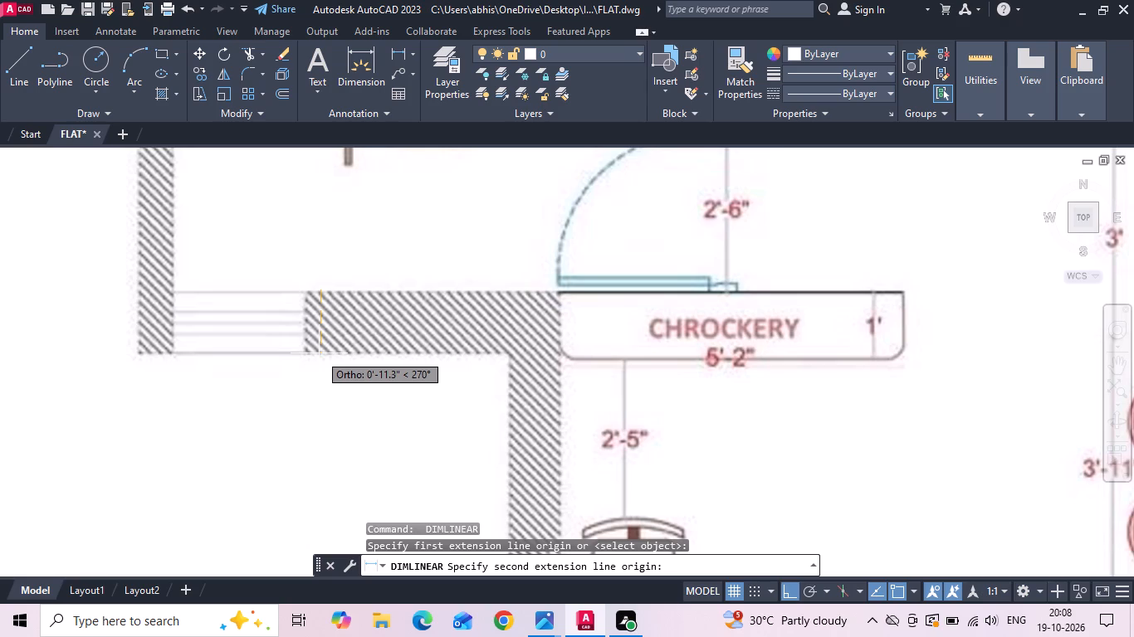
pyautogui.press('Escape')
# Measure the bathroom's clear depth from the wardrobe-side wall down to its lower wall on the reference image.
pyautogui.scroll(-2, 578, 257)
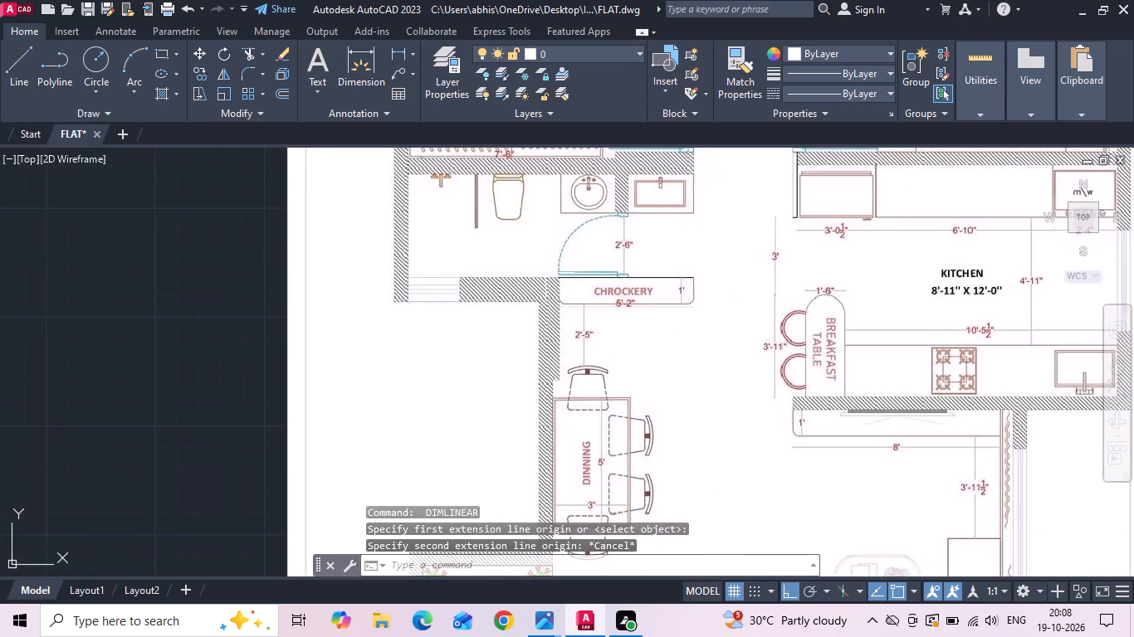
pyautogui.moveTo(604, 371); pyautogui.dragTo(418, 328, button='middle')
pyautogui.moveTo(335, 261); pyautogui.dragTo(359, 481, button='middle')
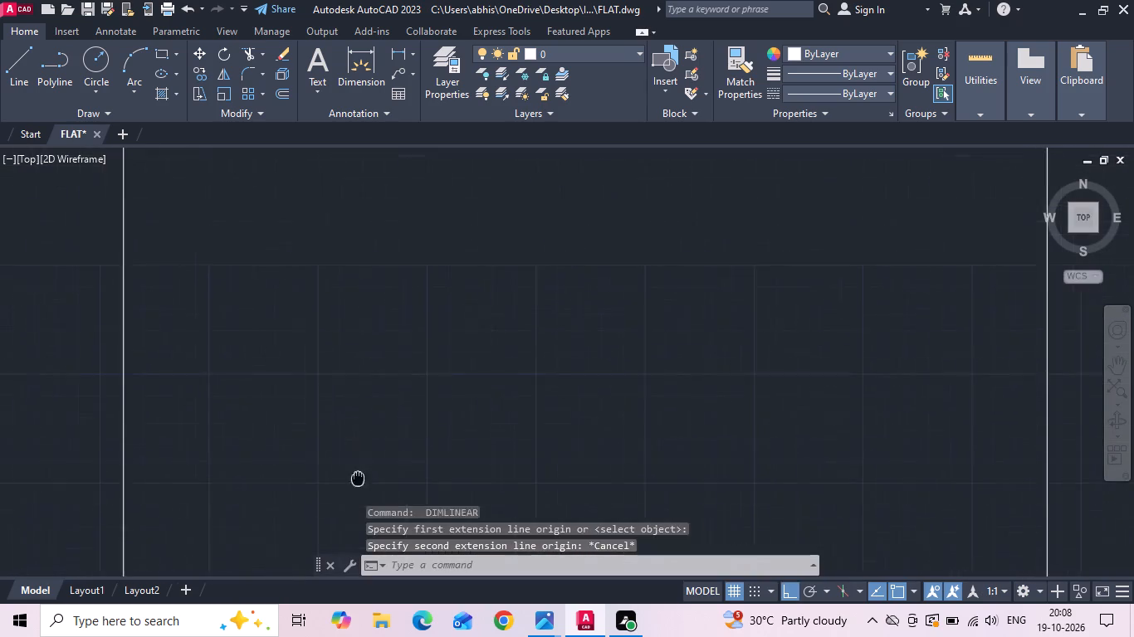
pyautogui.moveTo(359, 481); pyautogui.dragTo(359, 483, button='middle')
pyautogui.scroll(1, 314, 407)
pyautogui.moveTo(309, 390); pyautogui.dragTo(315, 307, button='middle')
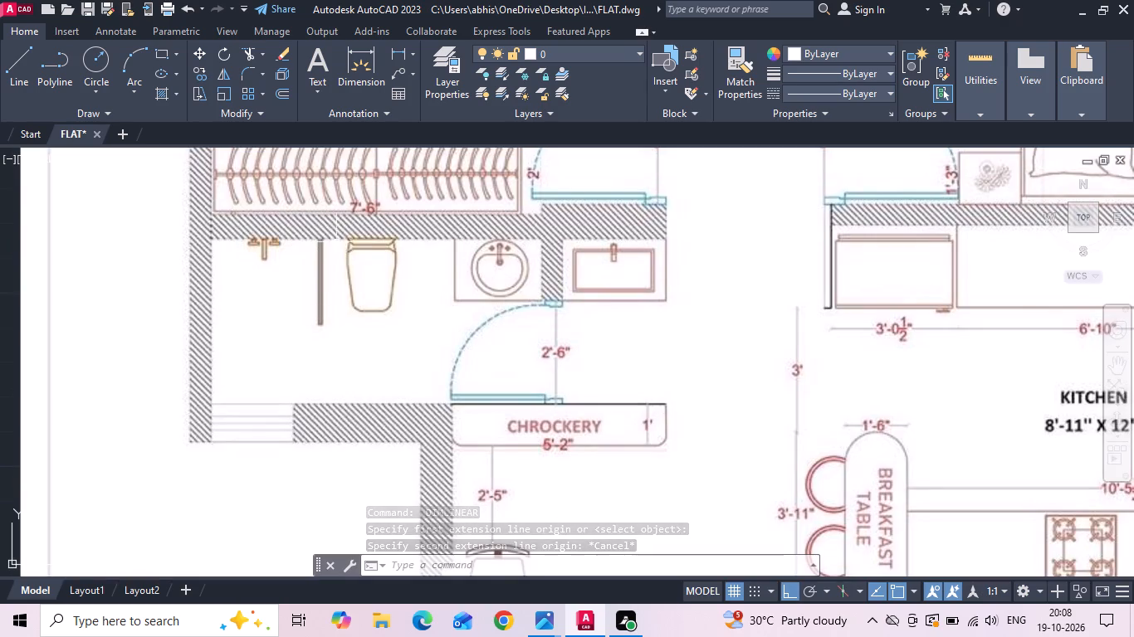
pyautogui.press('space')
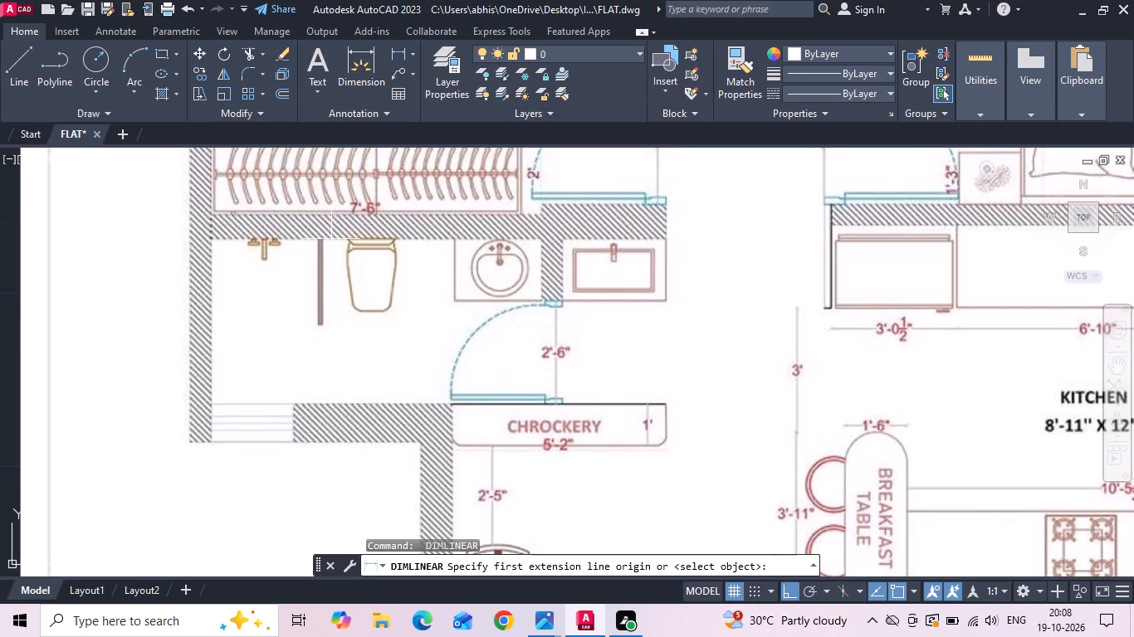
pyautogui.click(330, 239)
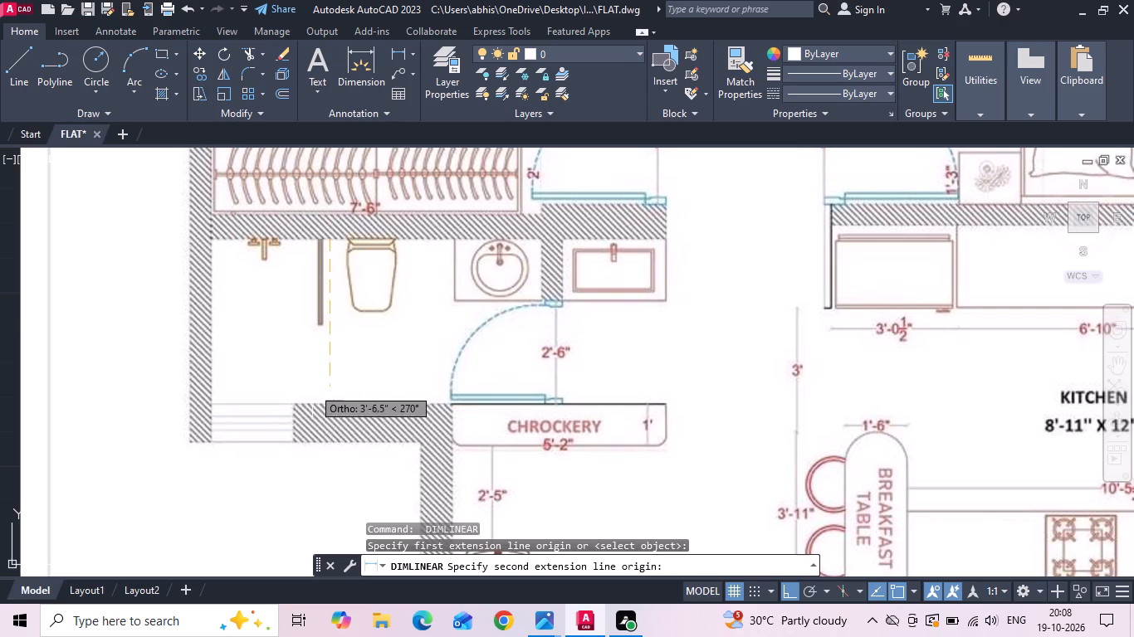
pyautogui.press('Escape')
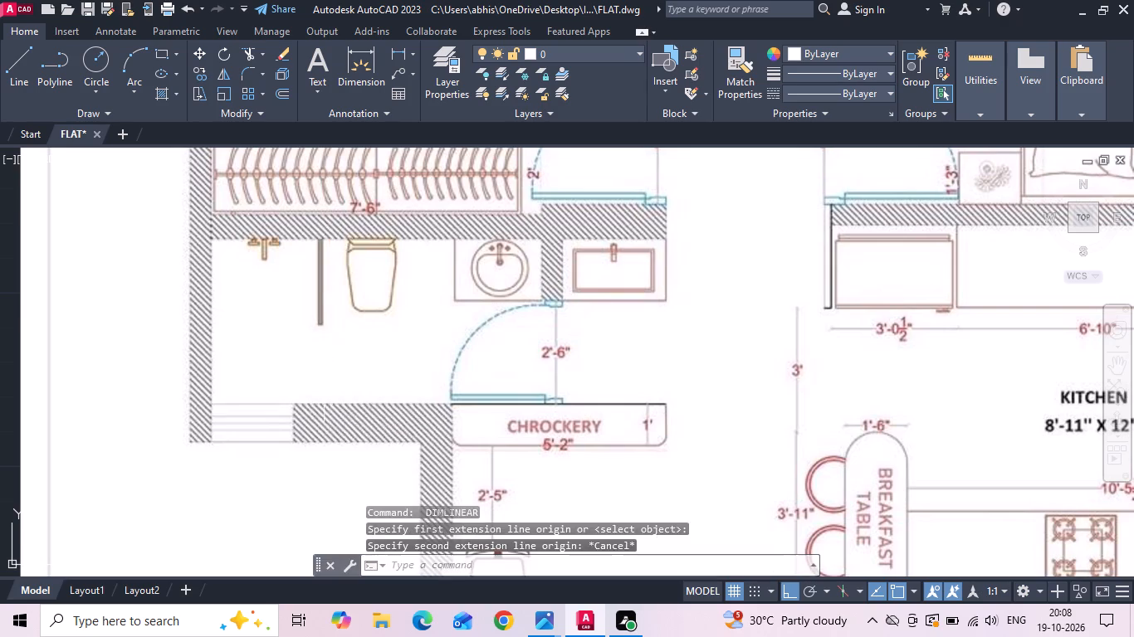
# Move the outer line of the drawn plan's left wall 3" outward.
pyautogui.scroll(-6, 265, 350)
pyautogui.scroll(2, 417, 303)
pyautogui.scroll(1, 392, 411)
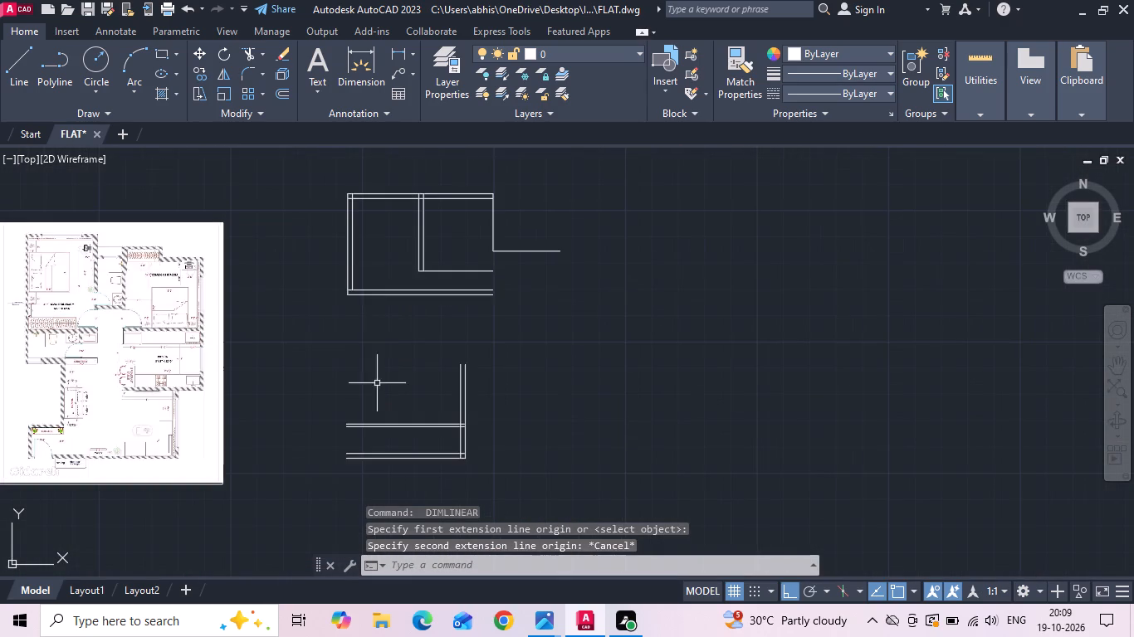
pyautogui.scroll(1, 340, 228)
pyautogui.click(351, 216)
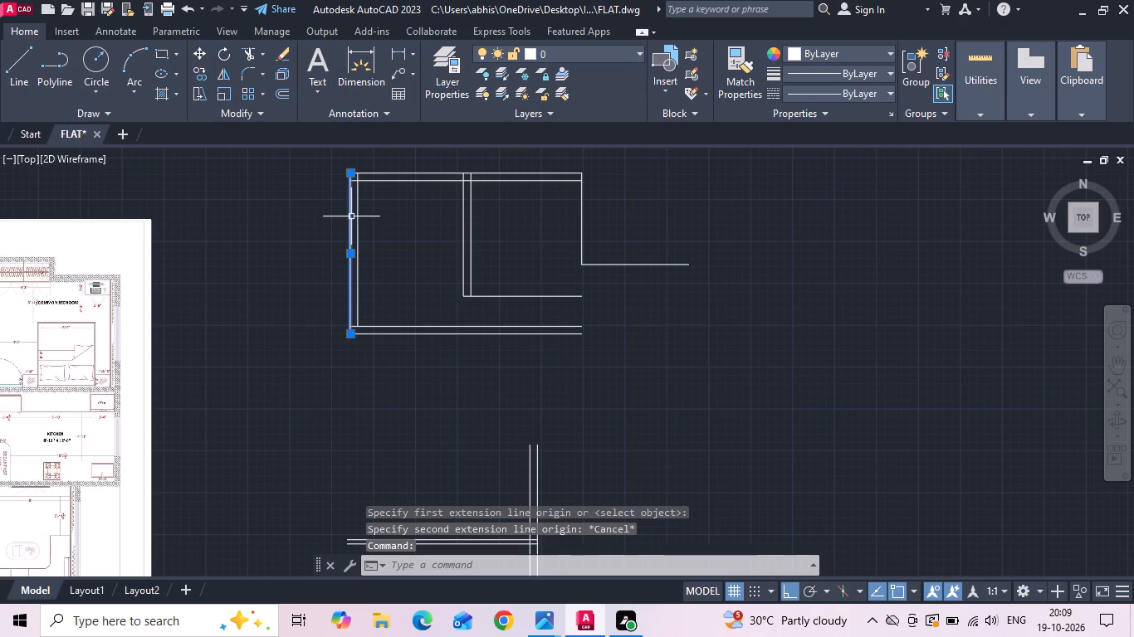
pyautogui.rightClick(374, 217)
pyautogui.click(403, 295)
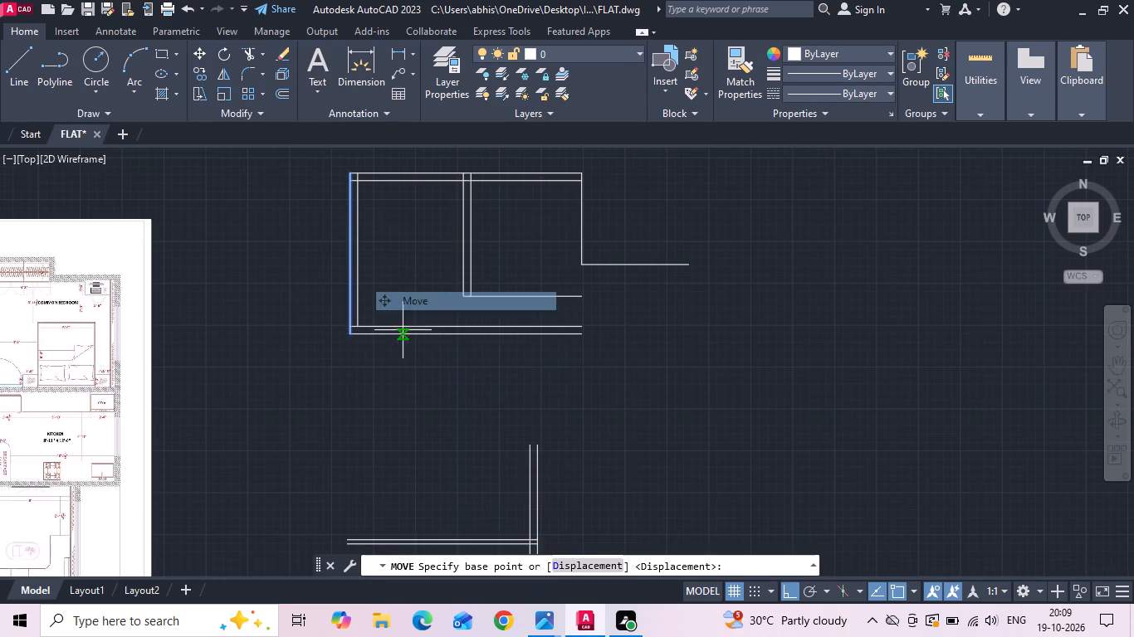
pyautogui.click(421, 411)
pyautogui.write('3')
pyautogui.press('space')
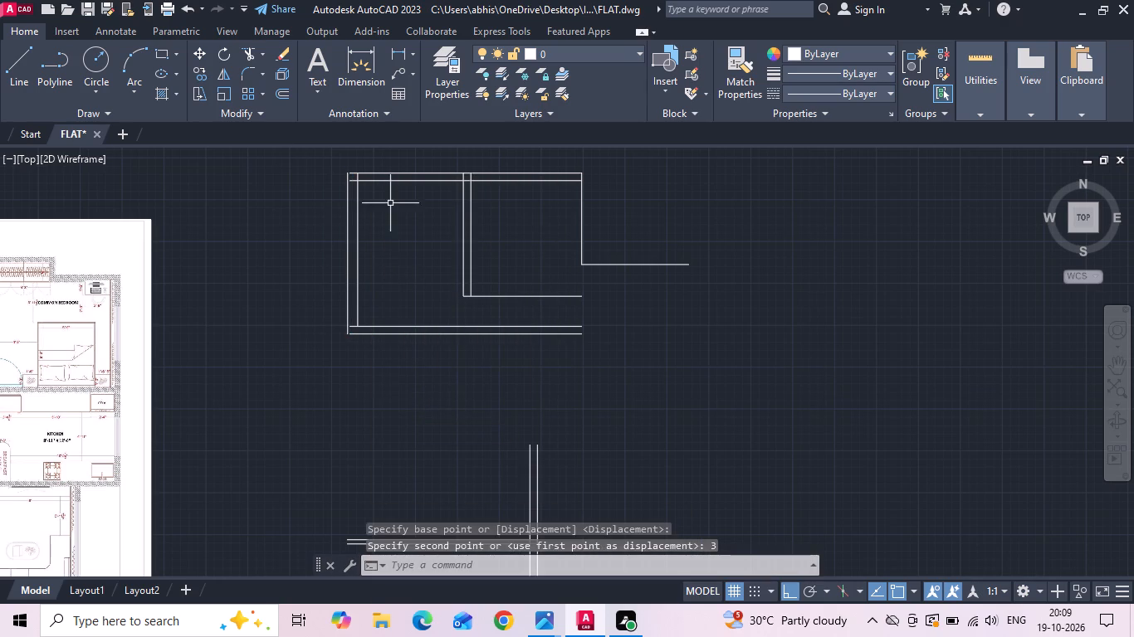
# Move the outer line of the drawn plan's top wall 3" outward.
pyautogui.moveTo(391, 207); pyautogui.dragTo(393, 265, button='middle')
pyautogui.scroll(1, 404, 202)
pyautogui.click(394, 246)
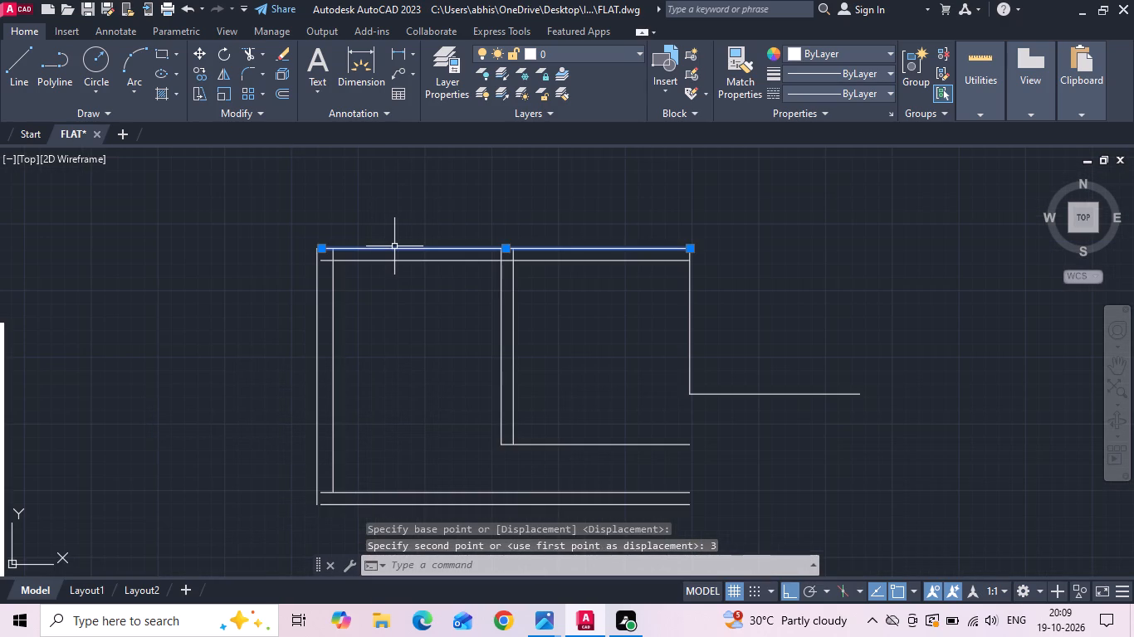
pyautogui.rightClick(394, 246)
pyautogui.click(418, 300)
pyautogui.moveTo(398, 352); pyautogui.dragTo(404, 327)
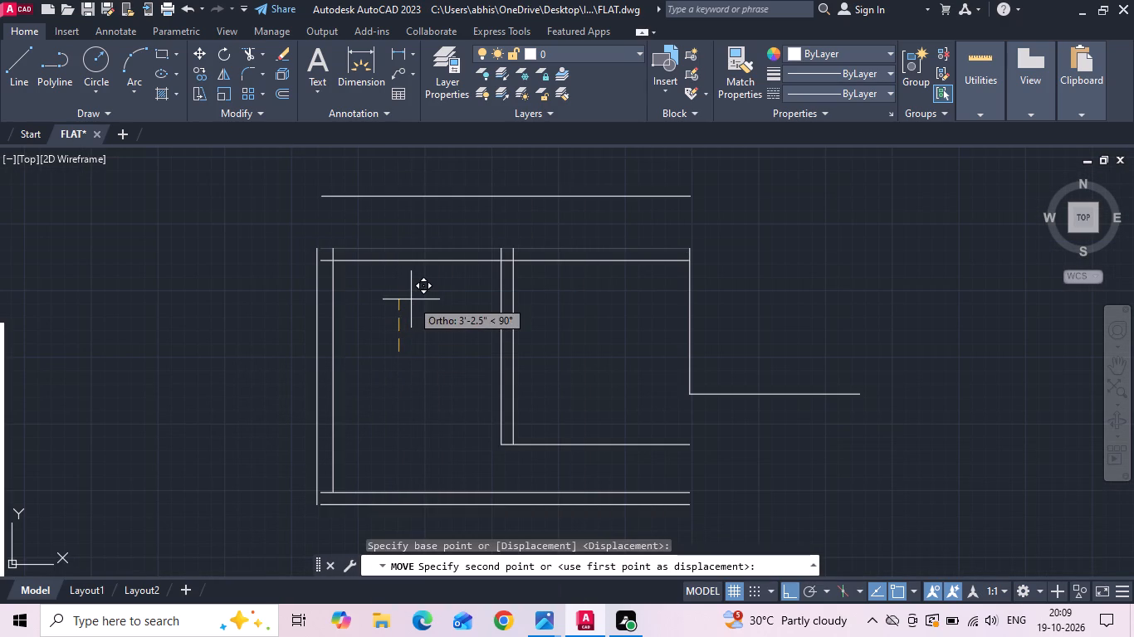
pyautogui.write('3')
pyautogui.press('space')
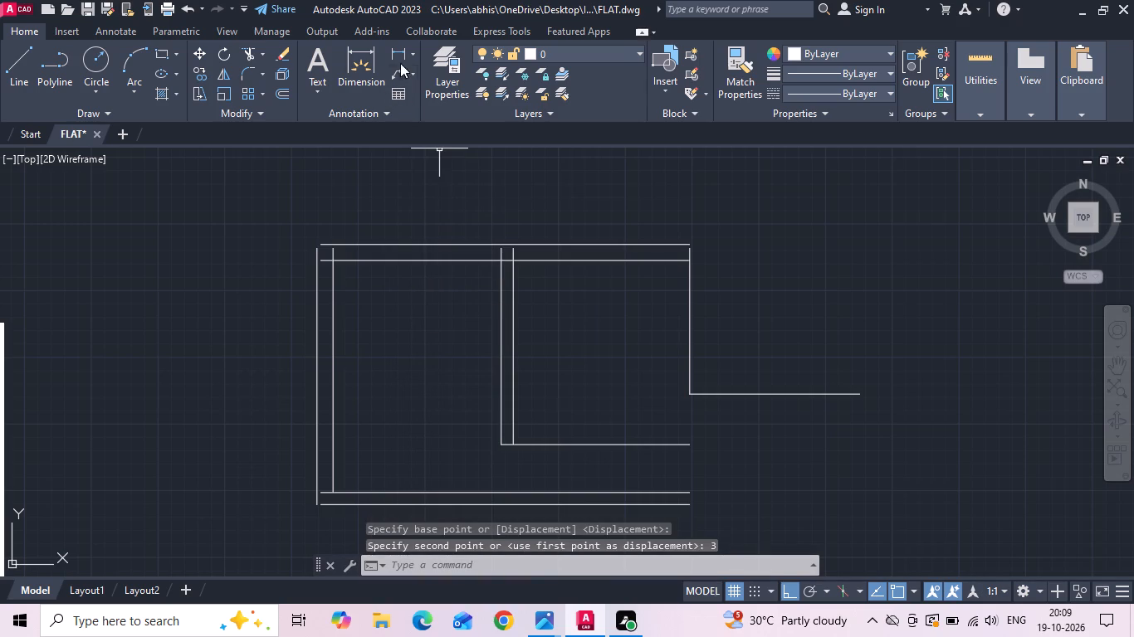
# Measure the thickness of the drawn vertical partition wall on the master bedroom's right side.
pyautogui.click(396, 57)
pyautogui.scroll(2, 535, 354)
pyautogui.click(475, 338)
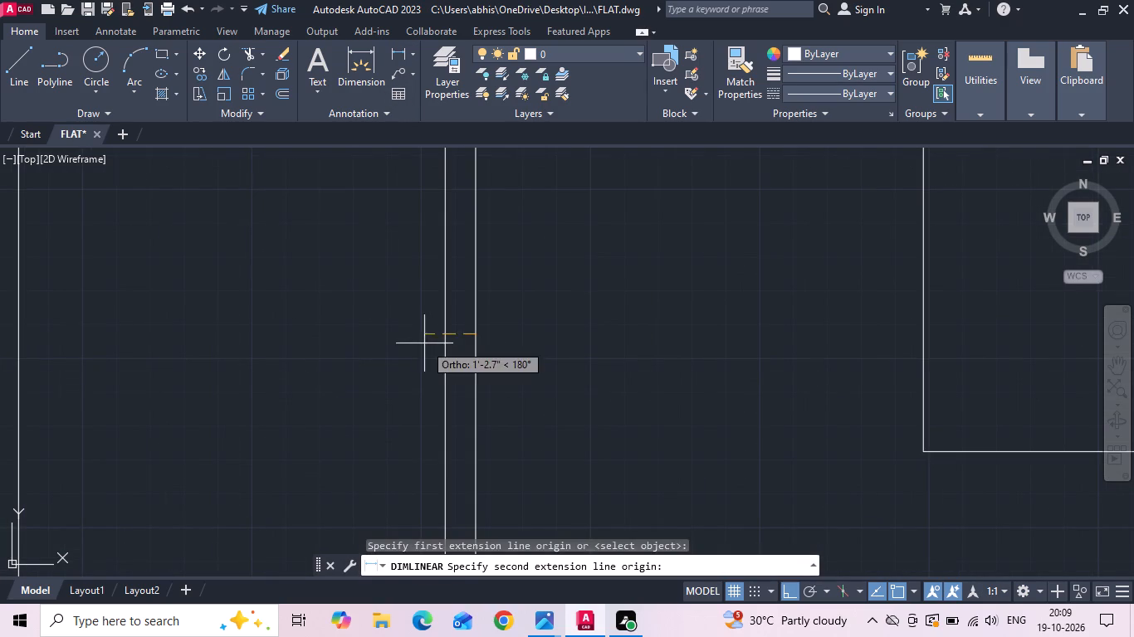
pyautogui.click(447, 338)
pyautogui.scroll(-3, 497, 342)
pyautogui.scroll(5, 488, 347)
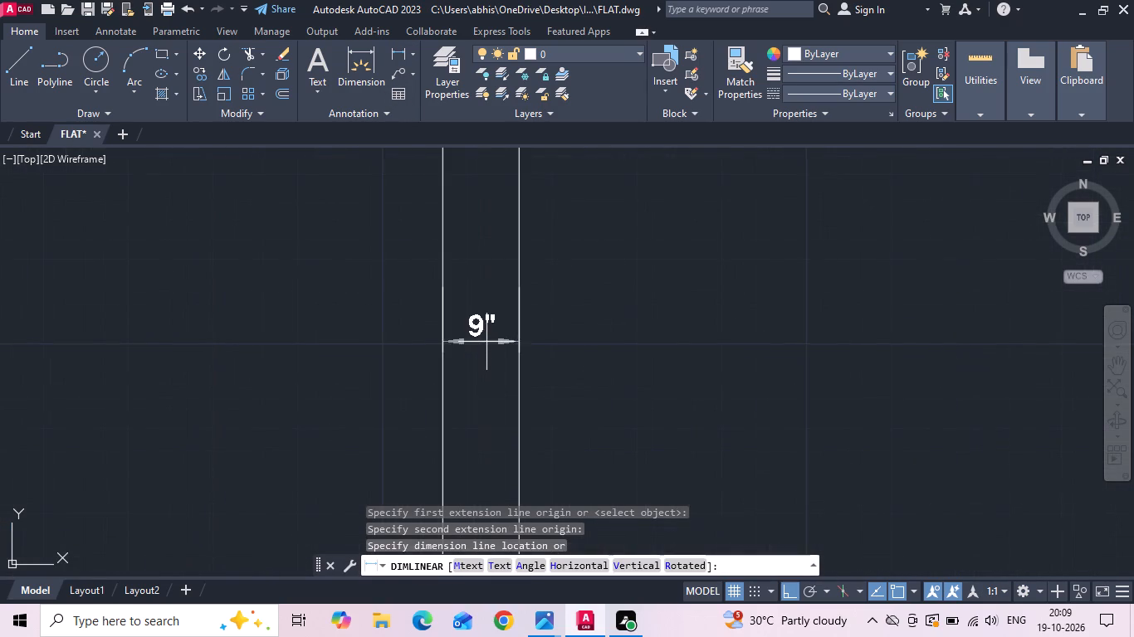
pyautogui.press('Escape')
# Try to measure the thickness of the wall between the master bedroom wardrobe and the bathroom below on the reference image.
pyautogui.scroll(-7, 486, 342)
pyautogui.scroll(4, 123, 379)
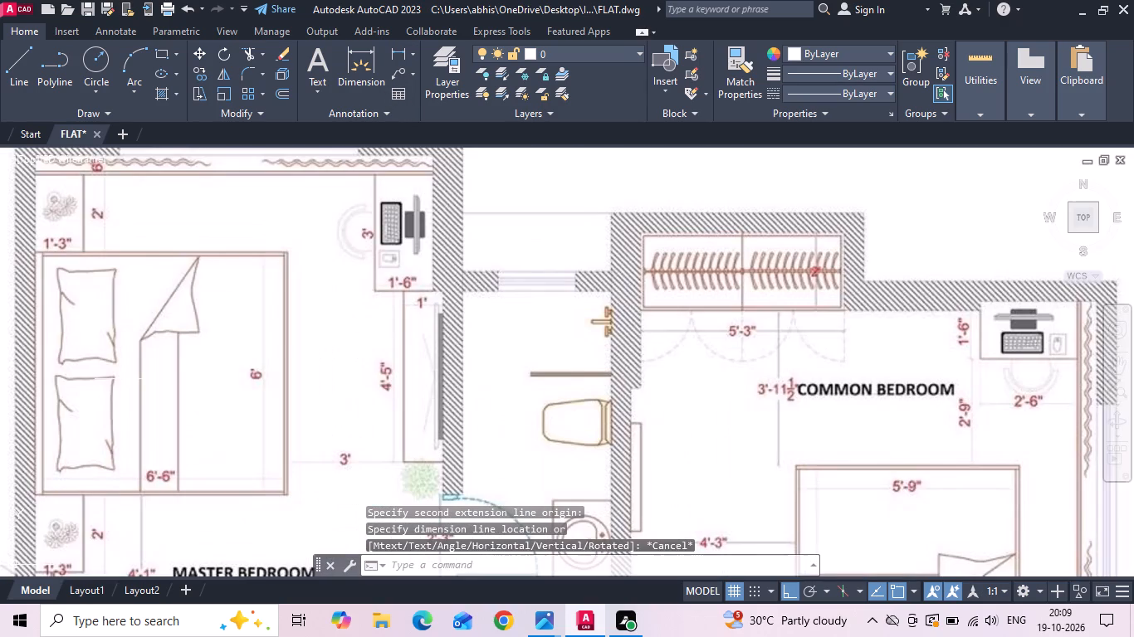
pyautogui.scroll(-1, 169, 352)
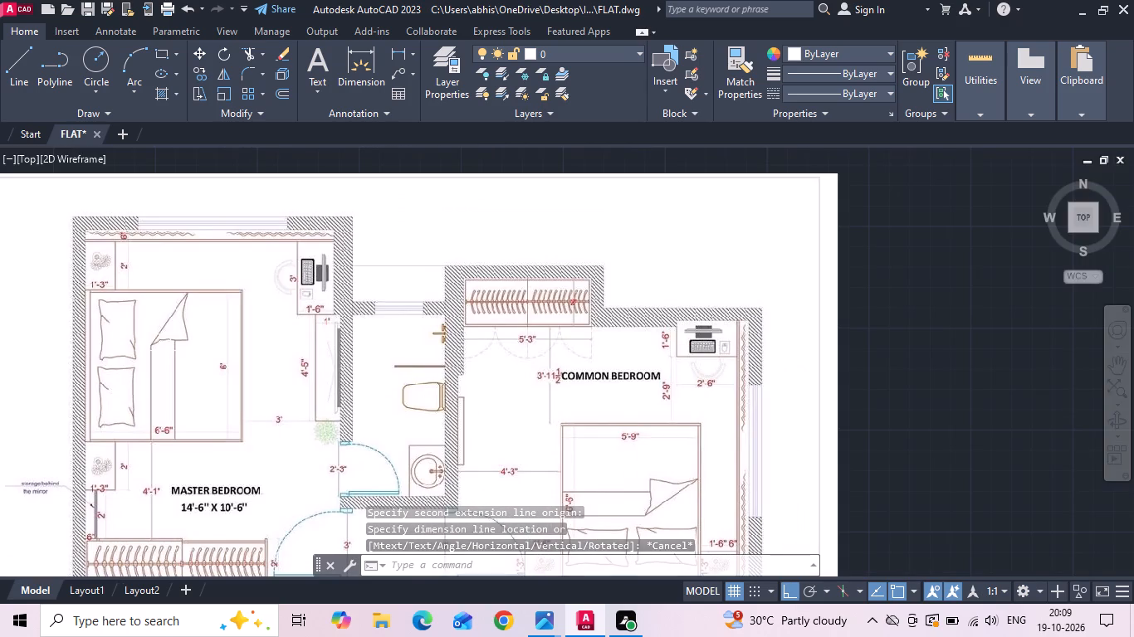
pyautogui.scroll(-1, 172, 349)
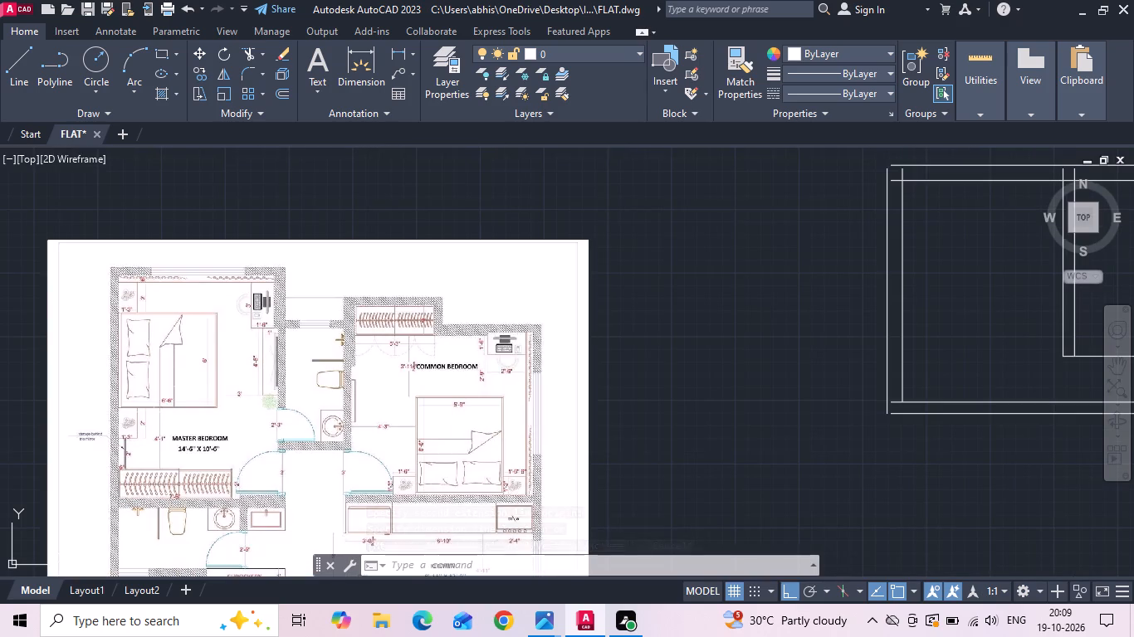
pyautogui.moveTo(128, 491); pyautogui.dragTo(167, 344, button='middle')
pyautogui.scroll(2, 160, 367)
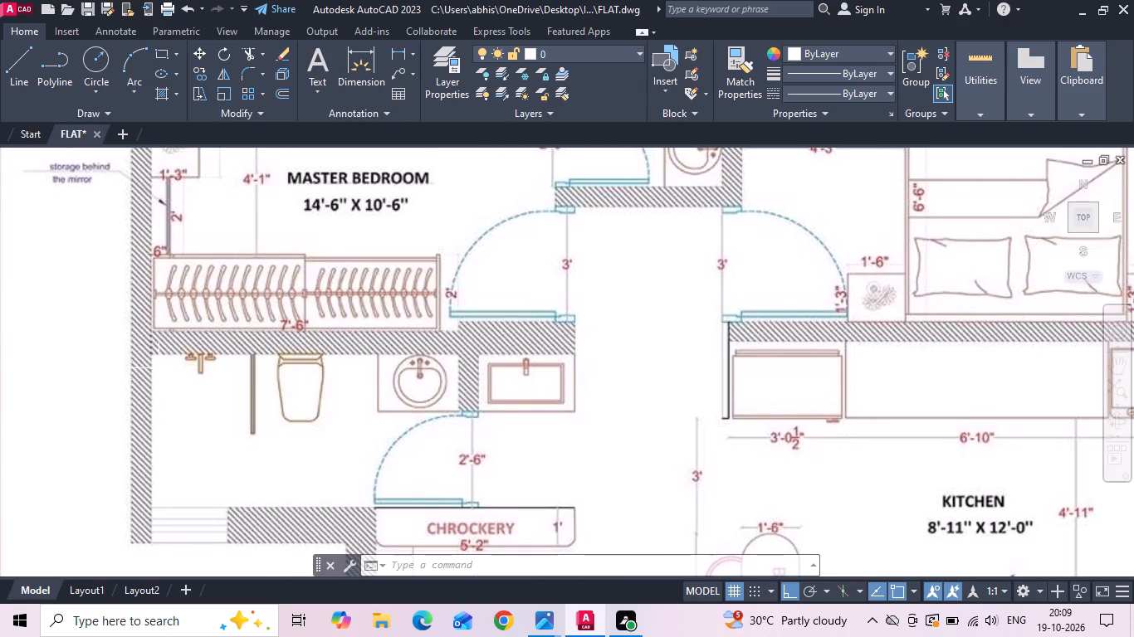
pyautogui.scroll(-1, 159, 368)
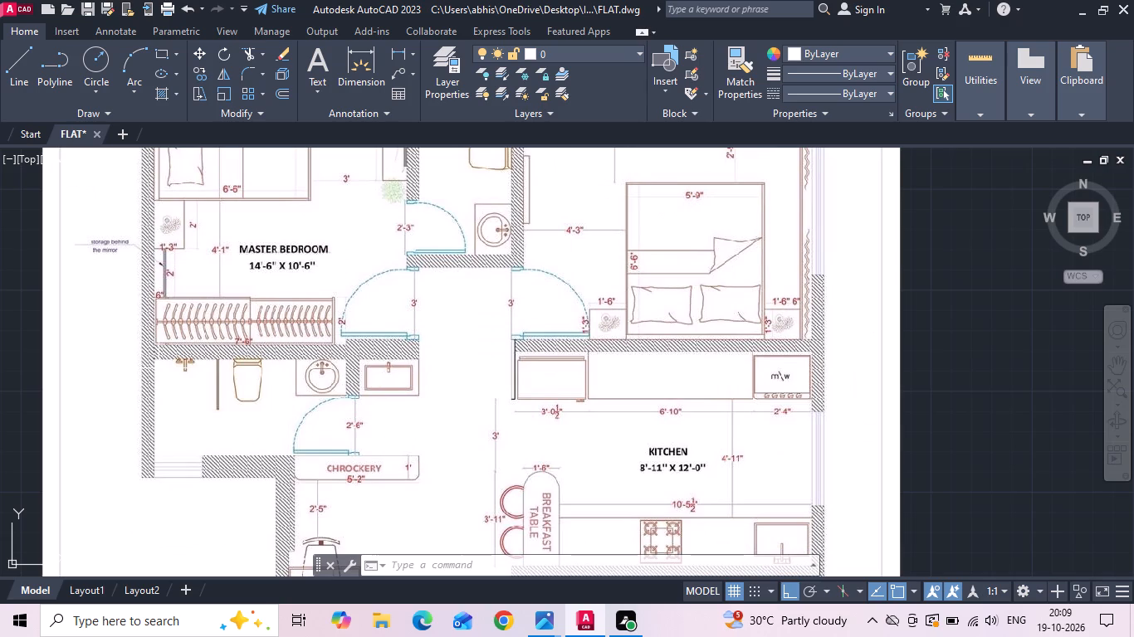
pyautogui.scroll(2, 153, 370)
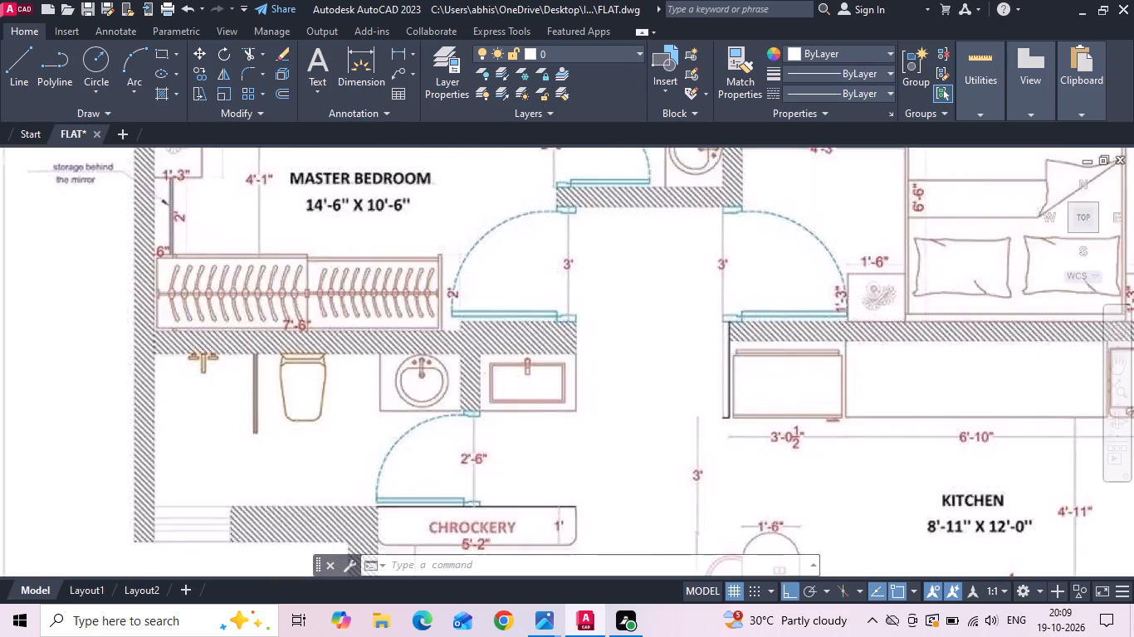
pyautogui.click(395, 48)
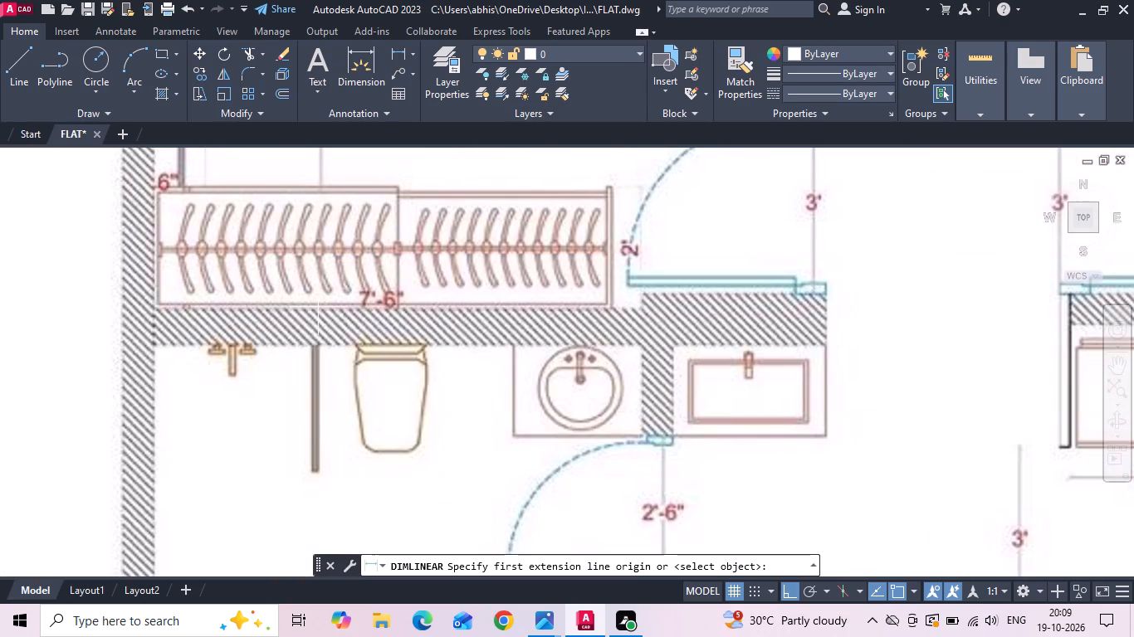
pyautogui.click(316, 307)
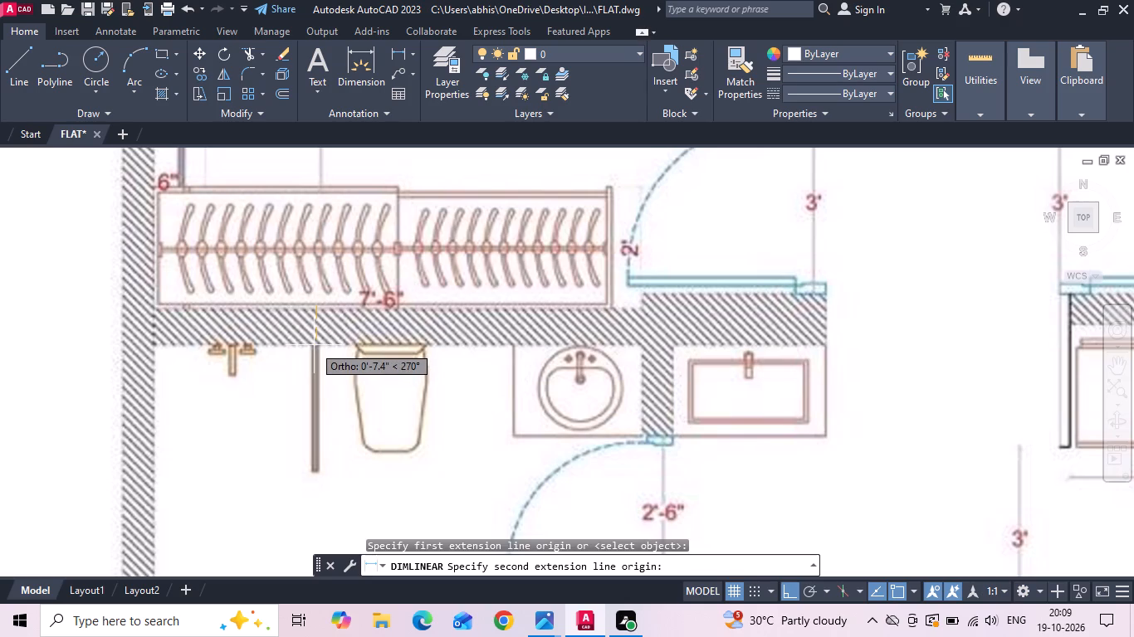
pyautogui.press('Escape')
pyautogui.scroll(-3, 310, 340)
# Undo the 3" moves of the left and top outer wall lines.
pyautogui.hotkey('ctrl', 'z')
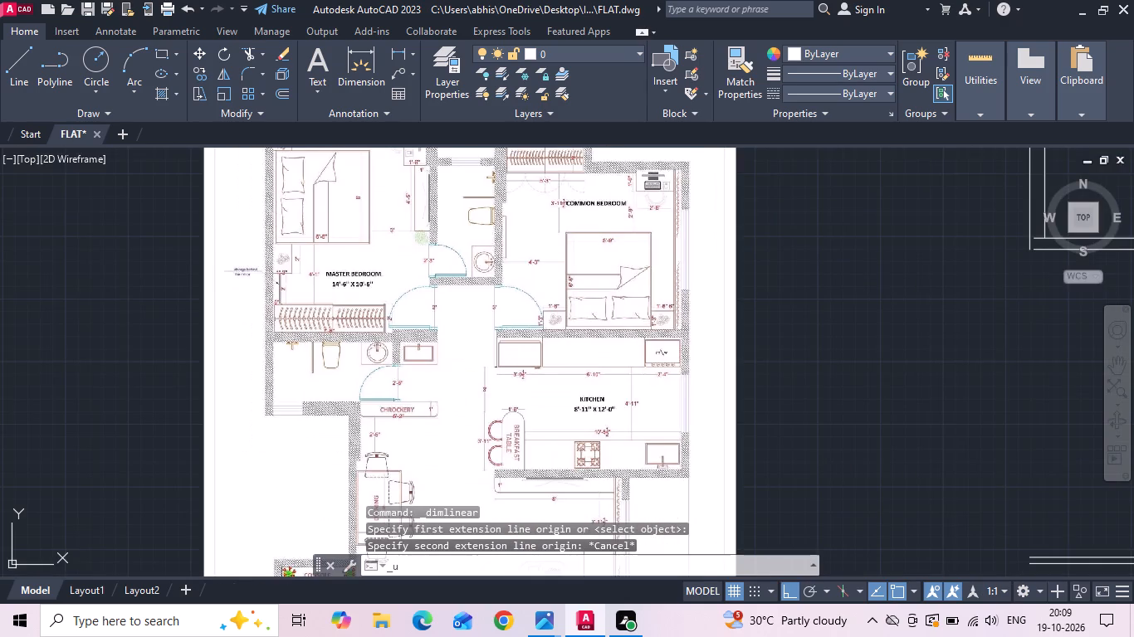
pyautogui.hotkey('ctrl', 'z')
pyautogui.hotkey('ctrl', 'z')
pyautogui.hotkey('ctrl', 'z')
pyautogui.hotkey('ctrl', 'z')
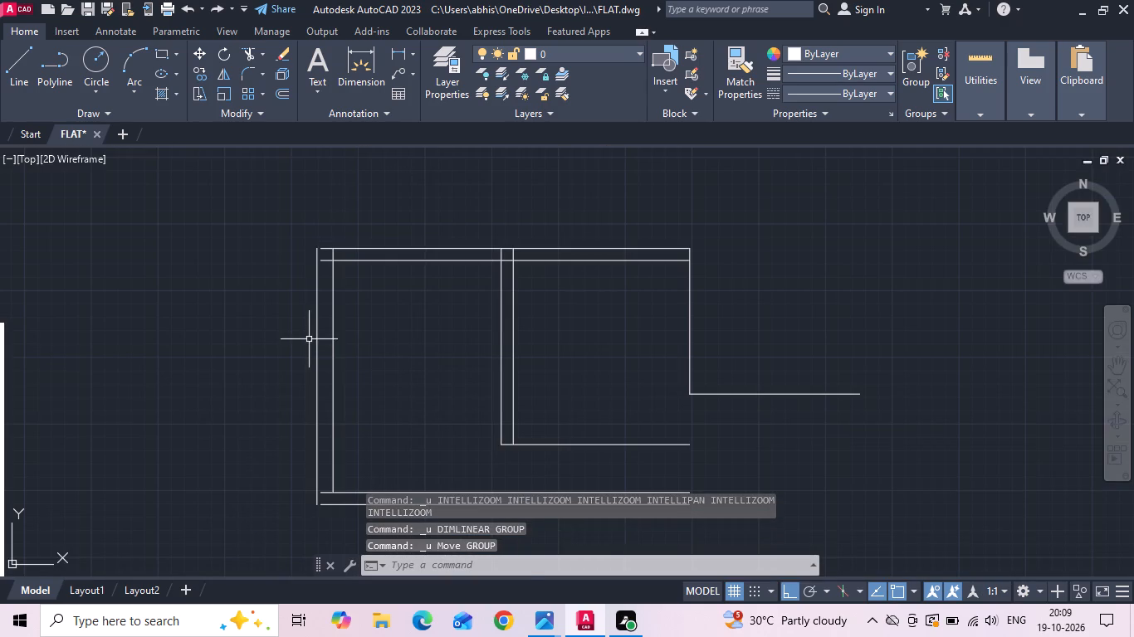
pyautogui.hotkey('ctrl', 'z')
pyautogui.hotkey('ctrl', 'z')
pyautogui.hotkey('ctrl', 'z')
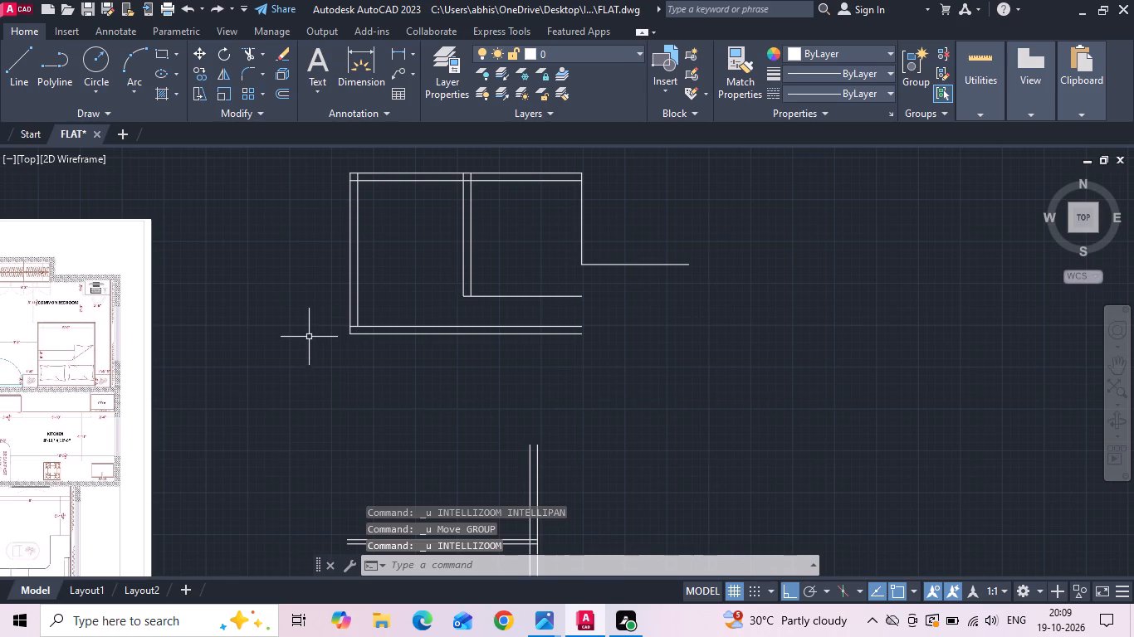
# Offset the right line of the master bedroom's partition wall 4' to the right for the adjoining bathroom's width.
pyautogui.moveTo(523, 254); pyautogui.dragTo(611, 269, button='middle')
pyautogui.write("o 4'")
pyautogui.press('Return')
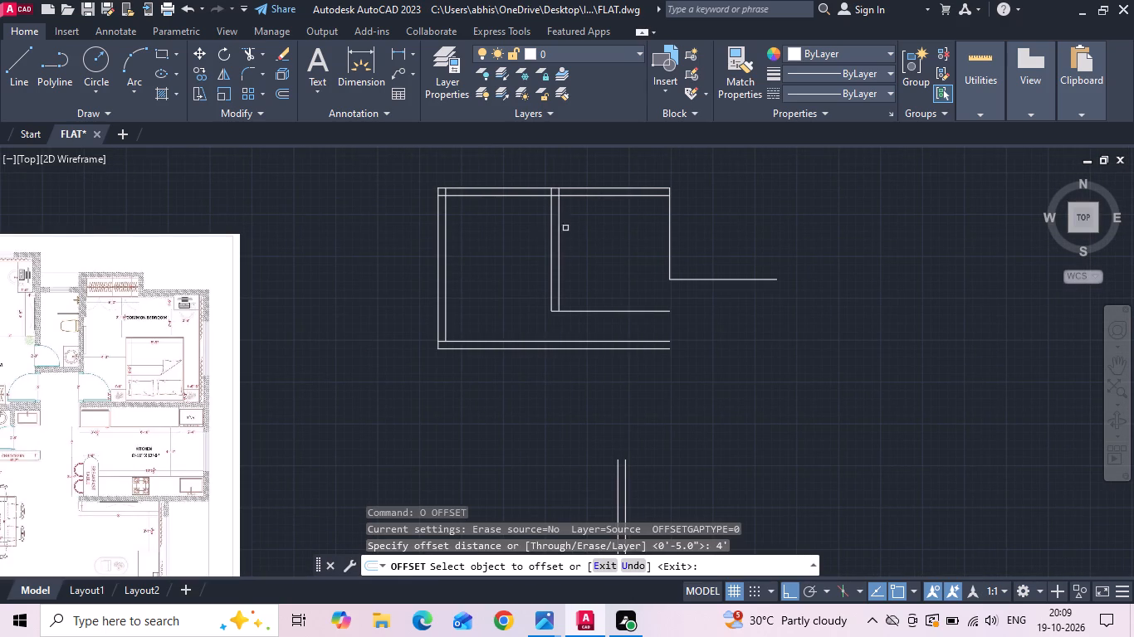
pyautogui.click(557, 228)
pyautogui.click(610, 216)
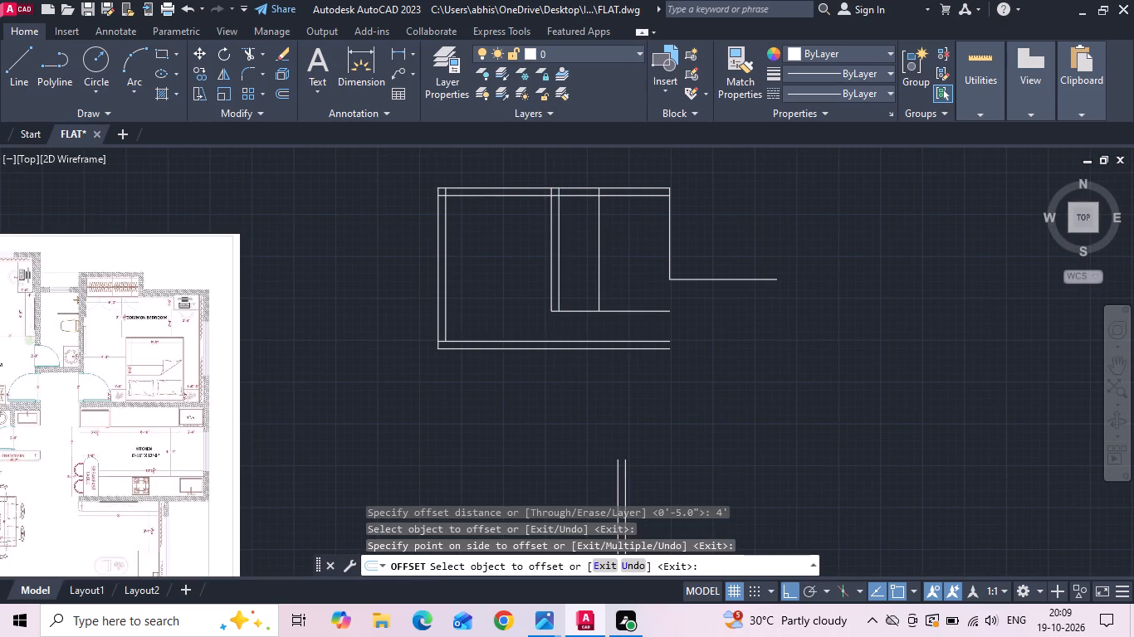
pyautogui.scroll(2, 17, 344)
pyautogui.press('Escape')
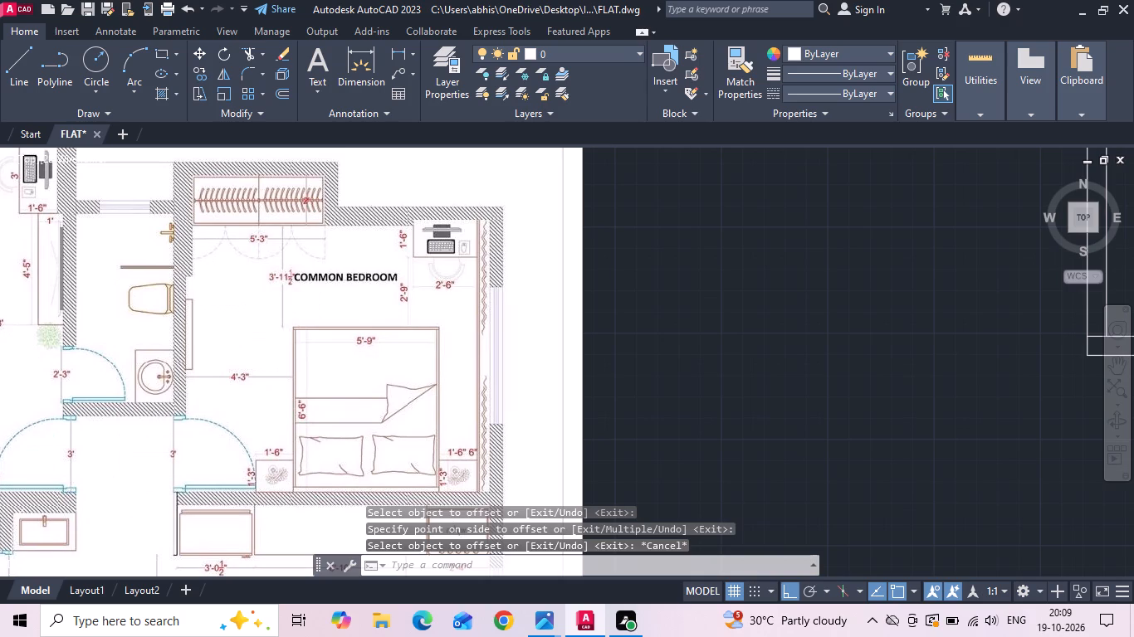
# Offset the new vertical bathroom line 9" to the right to form the common bedroom's partition wall.
pyautogui.write('o 9')
pyautogui.press('space')
pyautogui.scroll(-1, 55, 347)
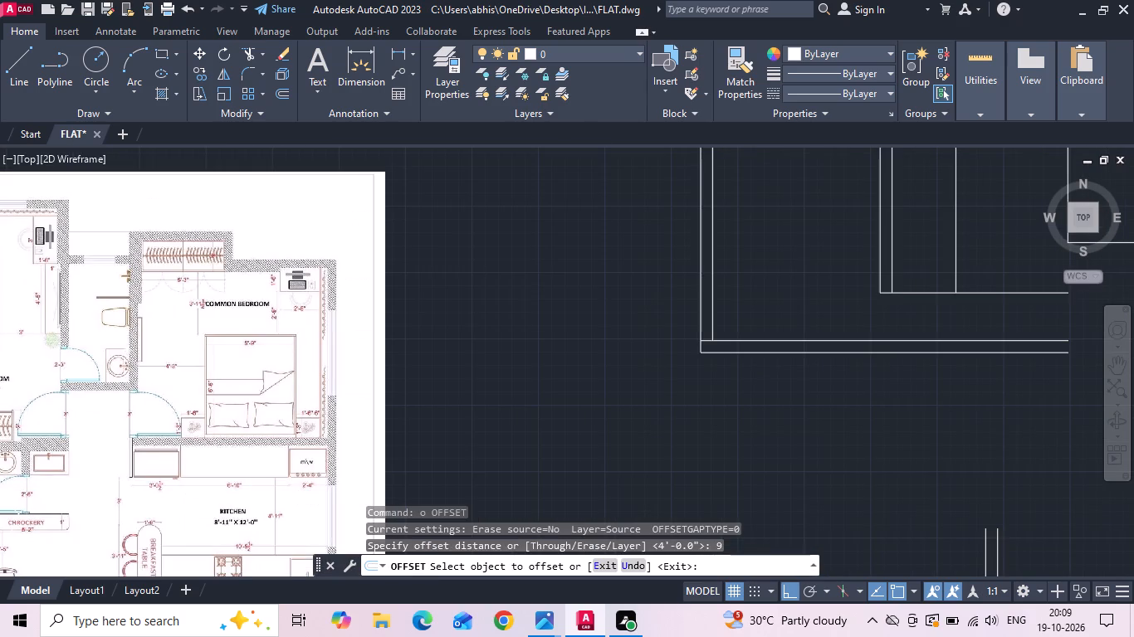
pyautogui.moveTo(740, 259); pyautogui.dragTo(687, 355, button='middle')
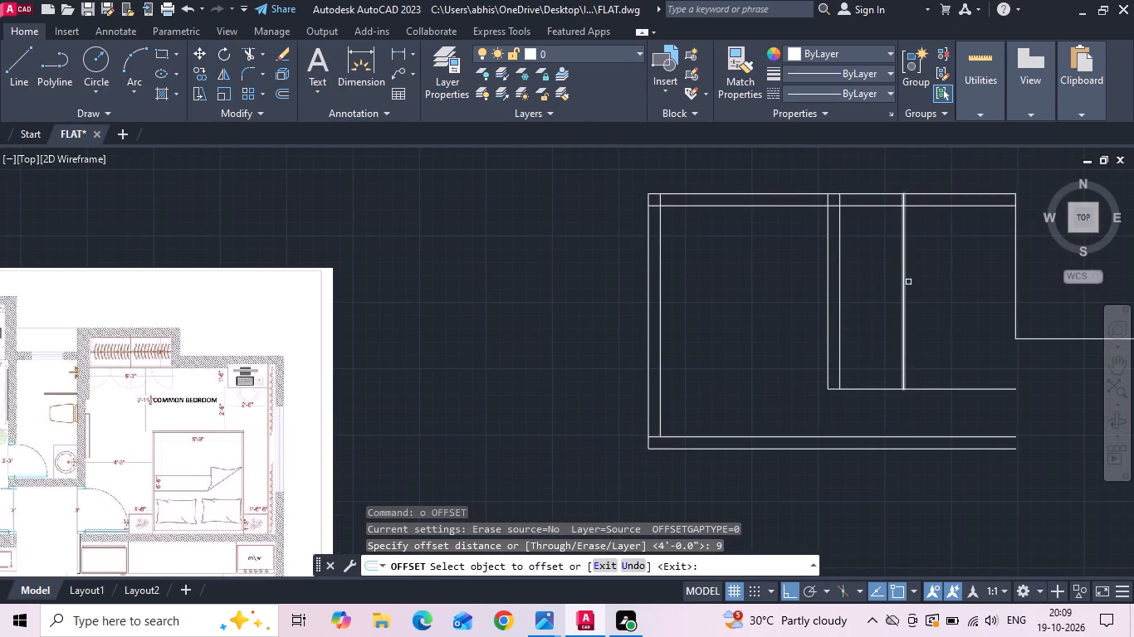
pyautogui.moveTo(905, 282); pyautogui.dragTo(914, 280)
pyautogui.click(946, 273)
pyautogui.press('Escape')
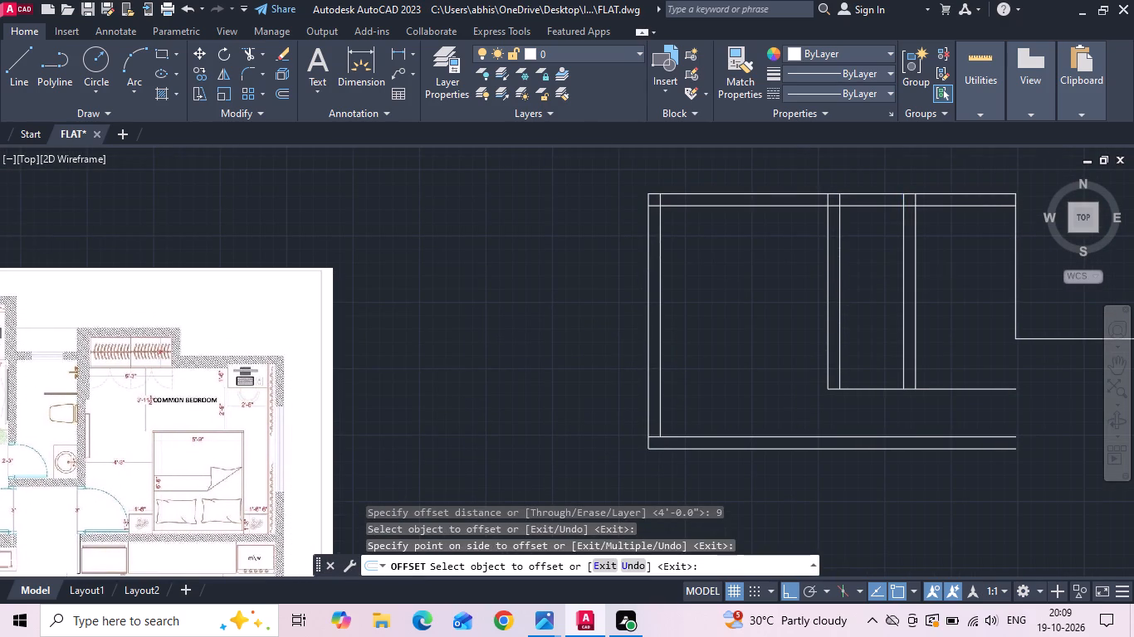
# Measure the common bedroom's clear width between its left and right walls on the reference image.
pyautogui.scroll(2, 104, 492)
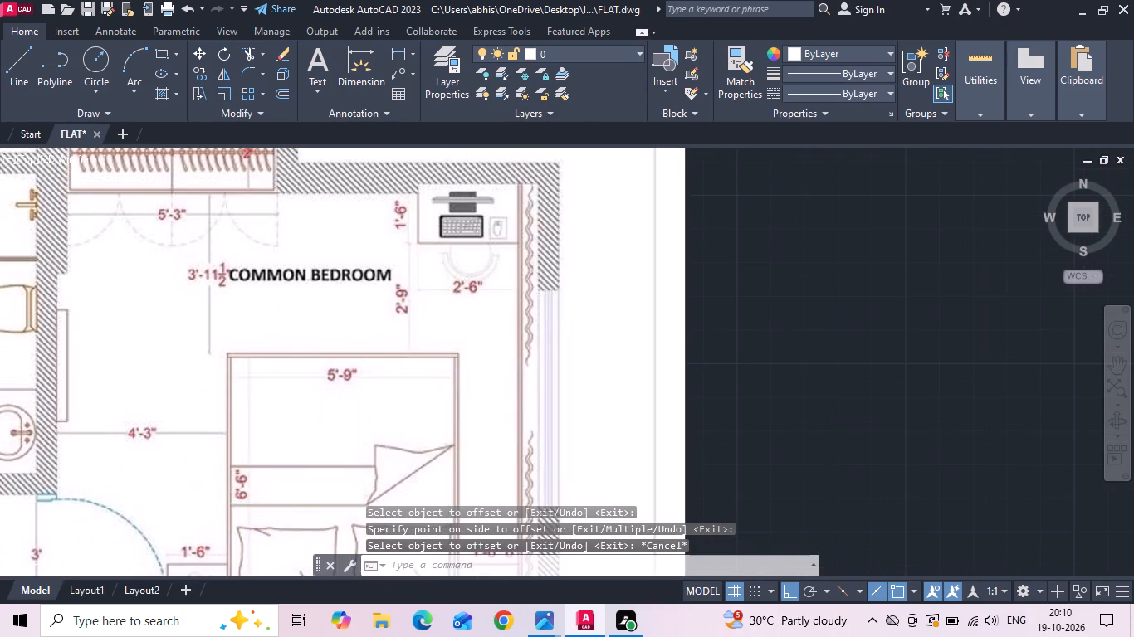
pyautogui.scroll(-1, 395, 370)
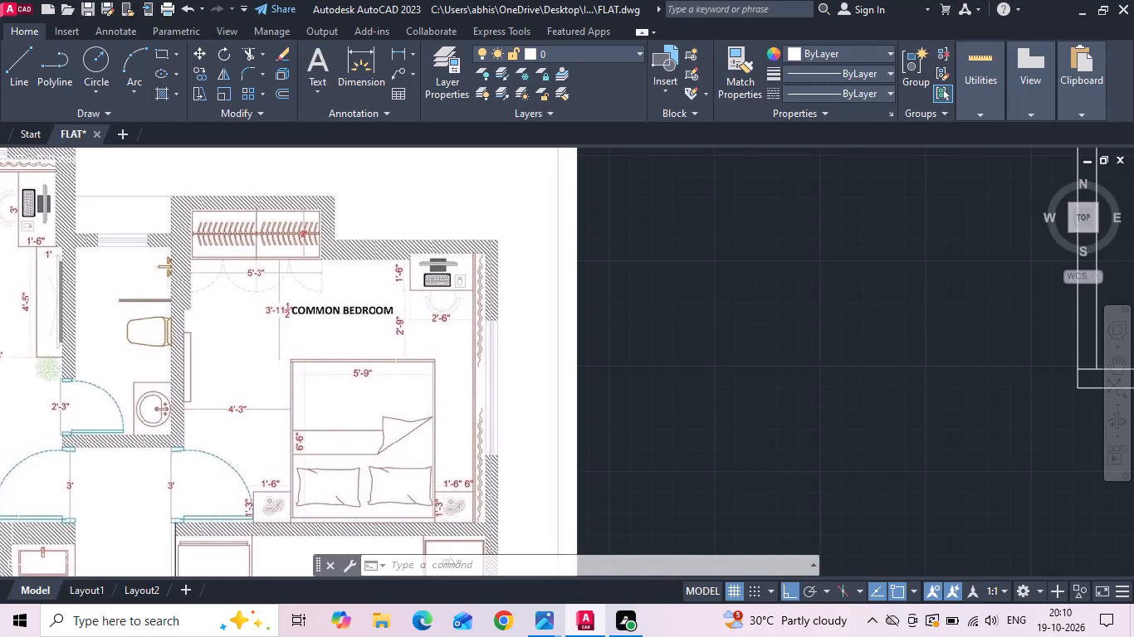
pyautogui.click(395, 55)
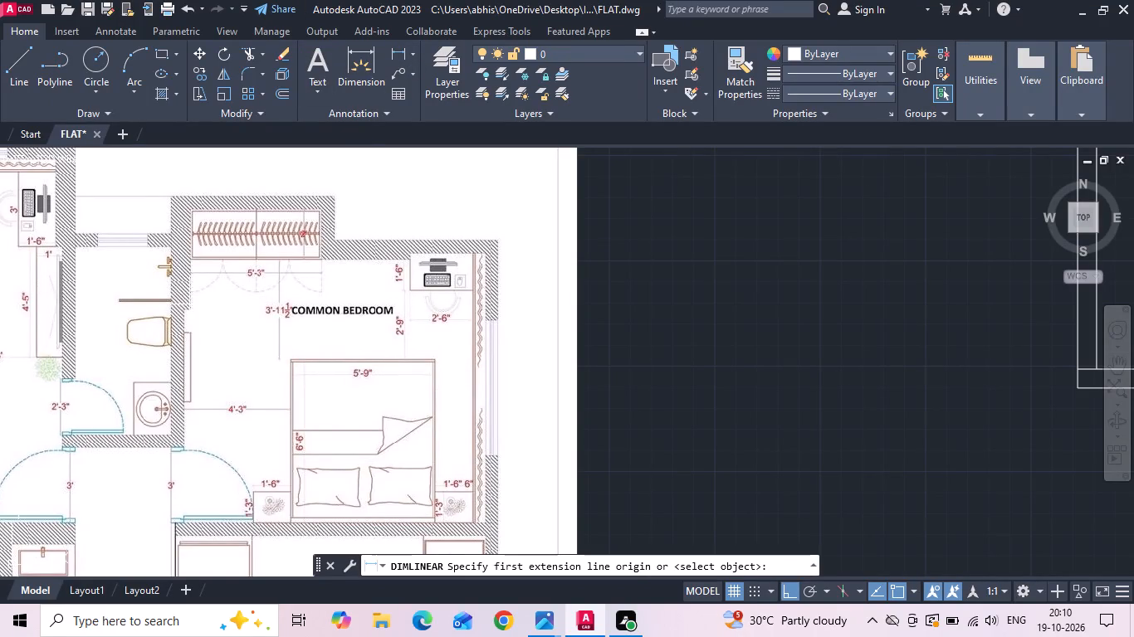
pyautogui.click(191, 304)
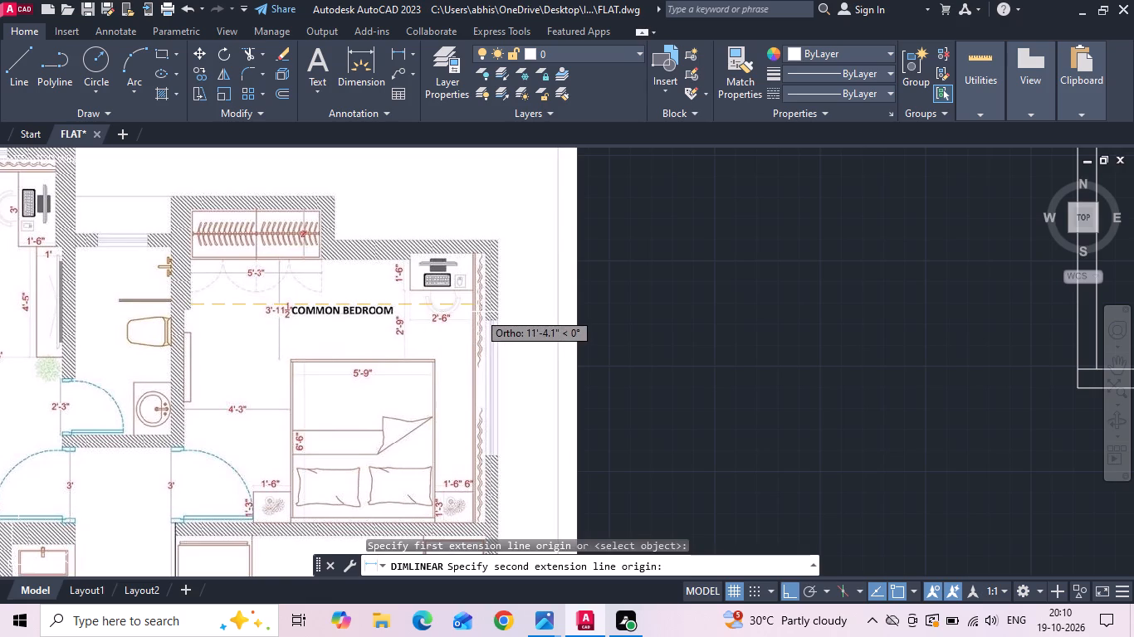
pyautogui.scroll(3, 485, 306)
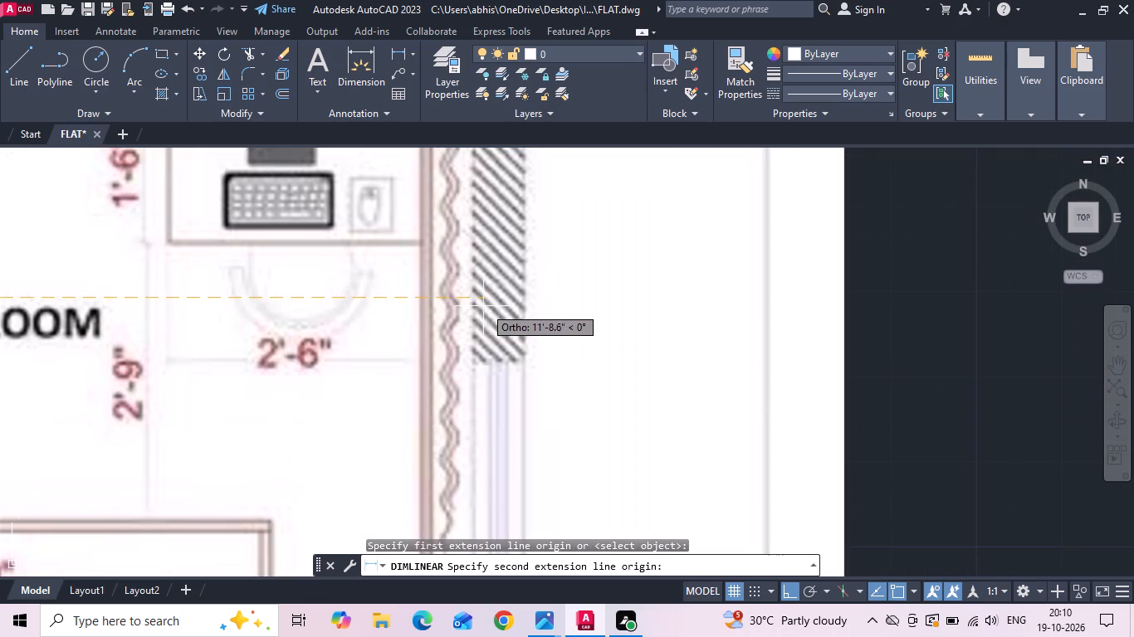
pyautogui.press('Escape')
pyautogui.scroll(-3, 414, 303)
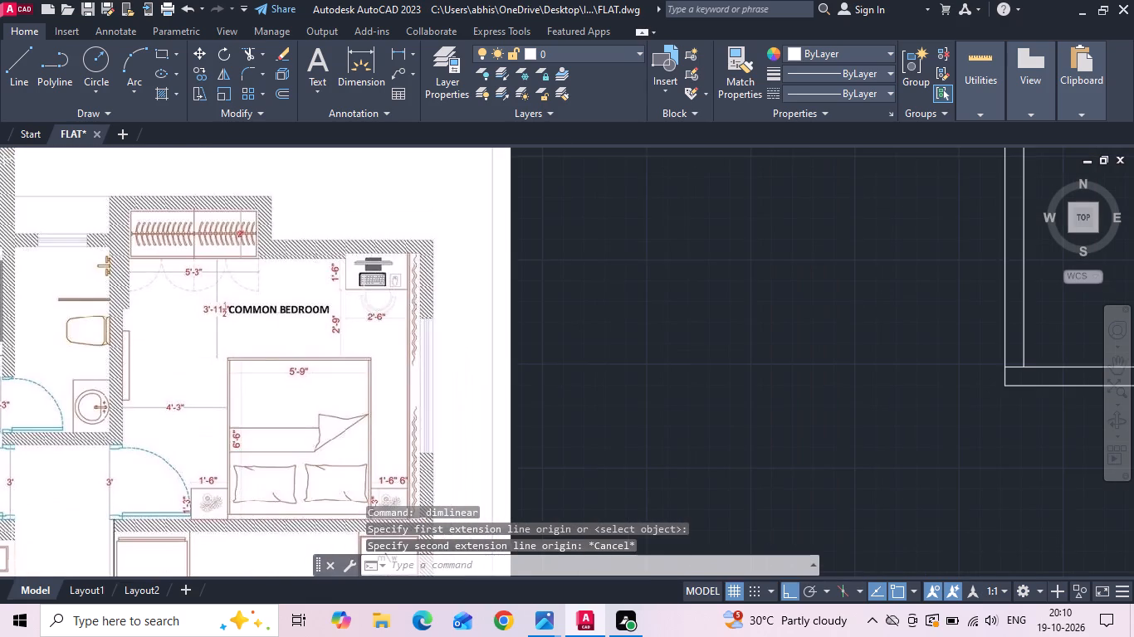
# Offset the right line of the common bedroom's partition wall 11'6" to the right for the common bedroom's width.
pyautogui.scroll(-1, 326, 312)
pyautogui.moveTo(579, 317); pyautogui.dragTo(342, 417, button='middle')
pyautogui.scroll(-1, 340, 417)
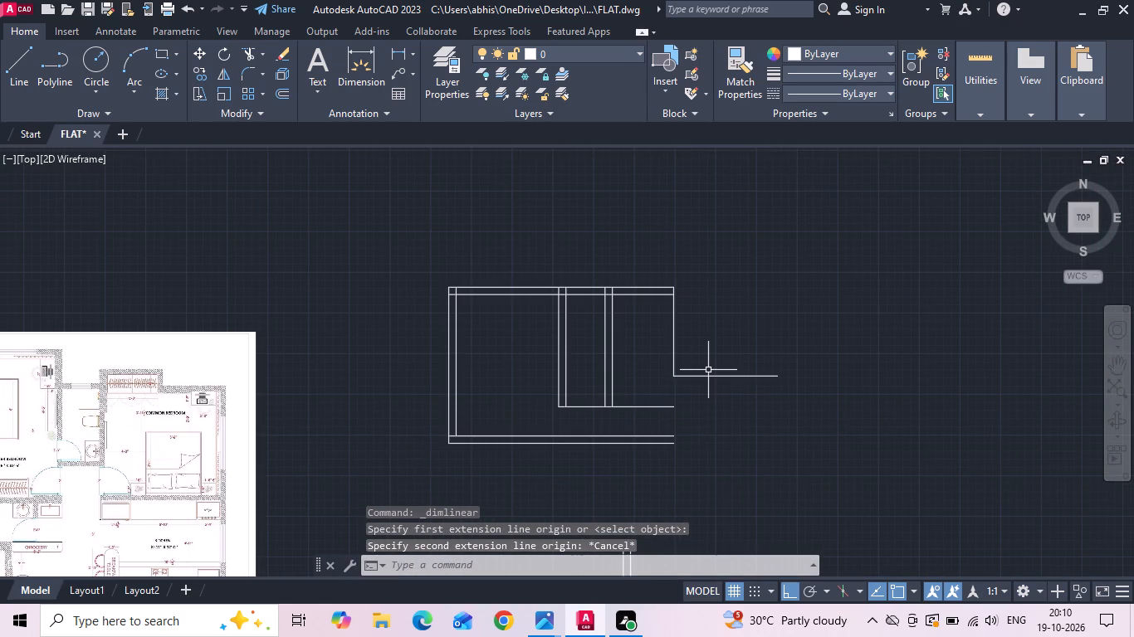
pyautogui.moveTo(337, 455); pyautogui.dragTo(436, 434, button='middle')
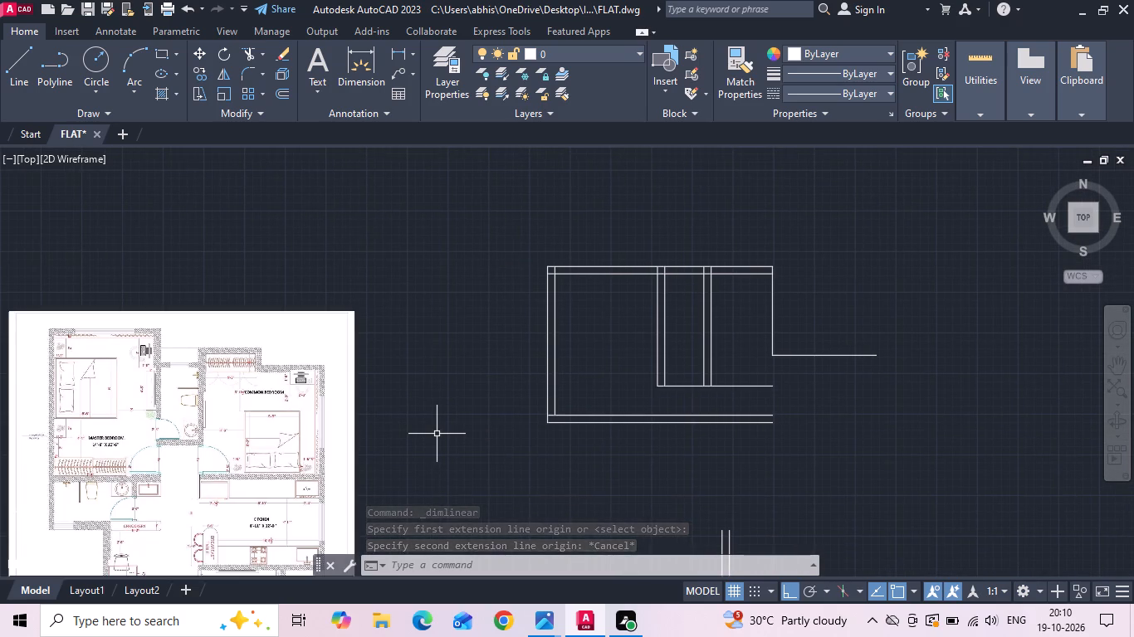
pyautogui.write("o 11'")
pyautogui.write('6')
pyautogui.press('space')
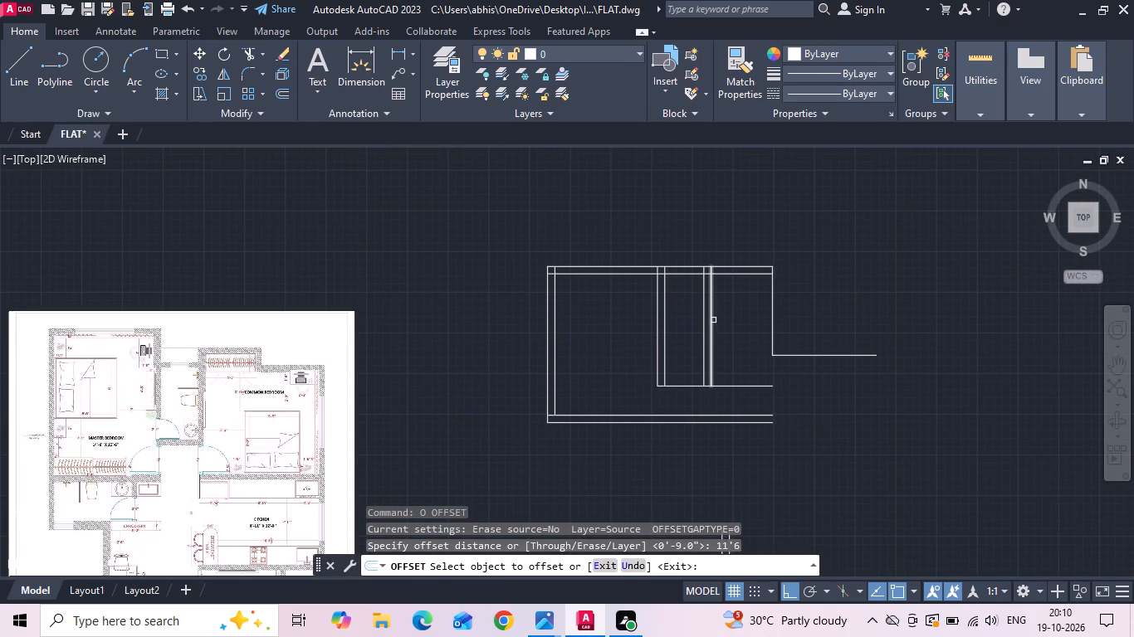
pyautogui.moveTo(712, 321); pyautogui.dragTo(725, 320)
pyautogui.click(876, 286)
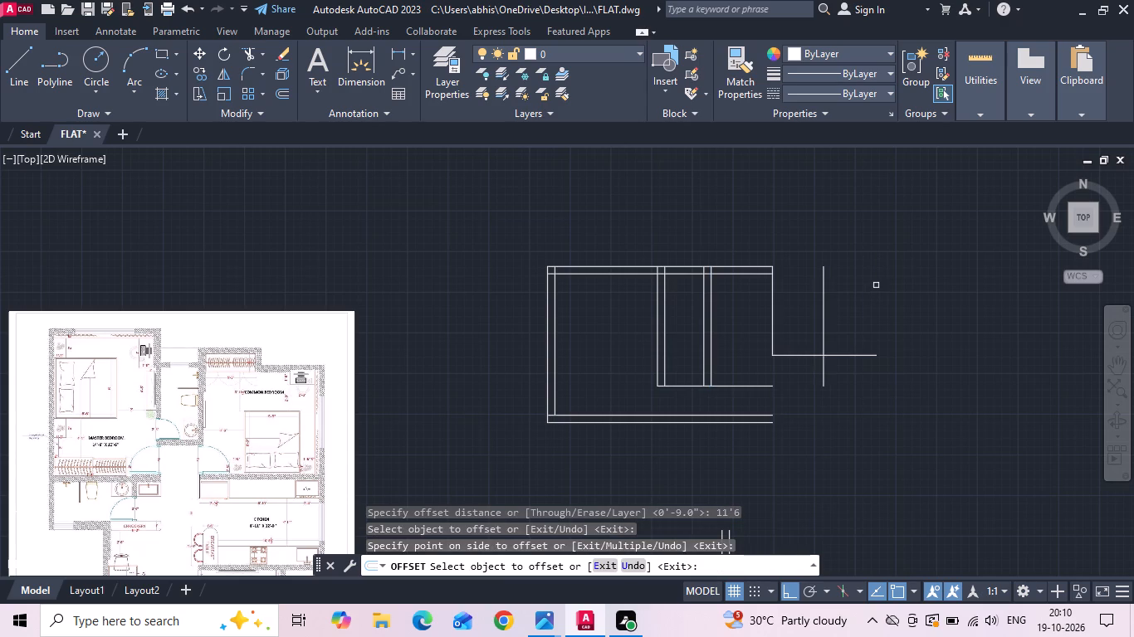
pyautogui.press('Escape')
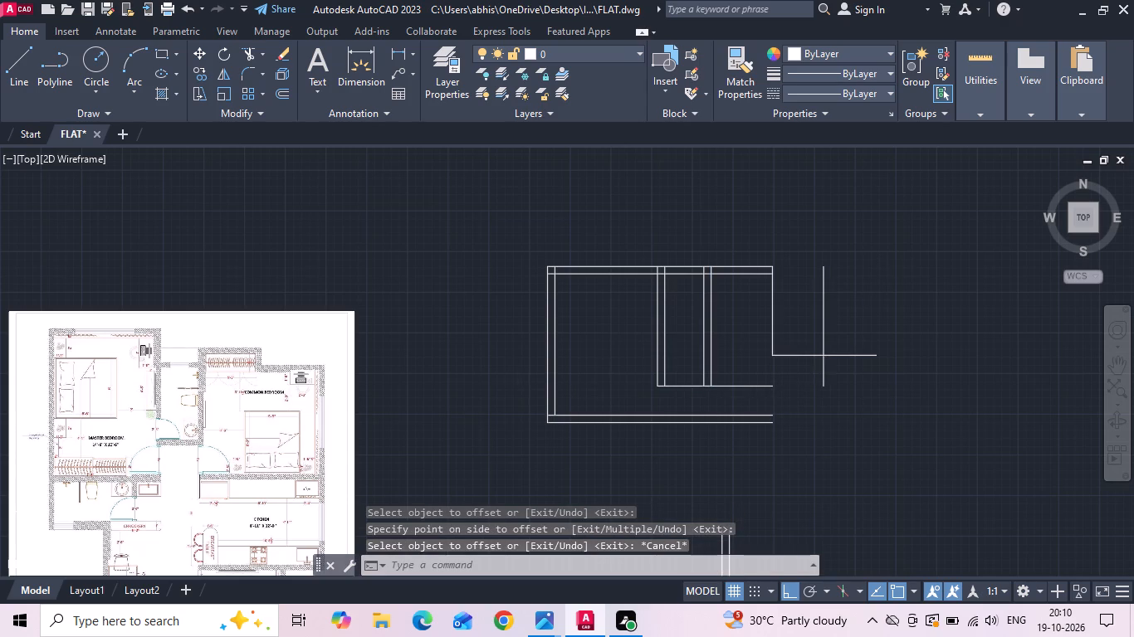
# Measure the bathroom's clear length between its top and bottom walls on the reference image.
pyautogui.scroll(2, 141, 450)
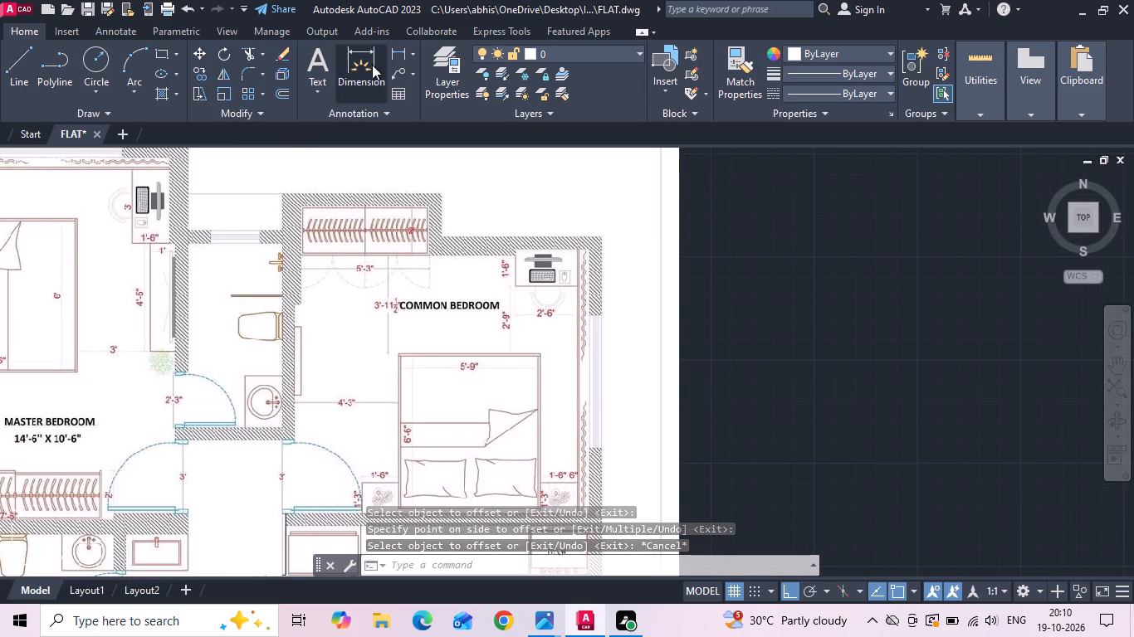
pyautogui.click(398, 51)
pyautogui.scroll(1, 226, 239)
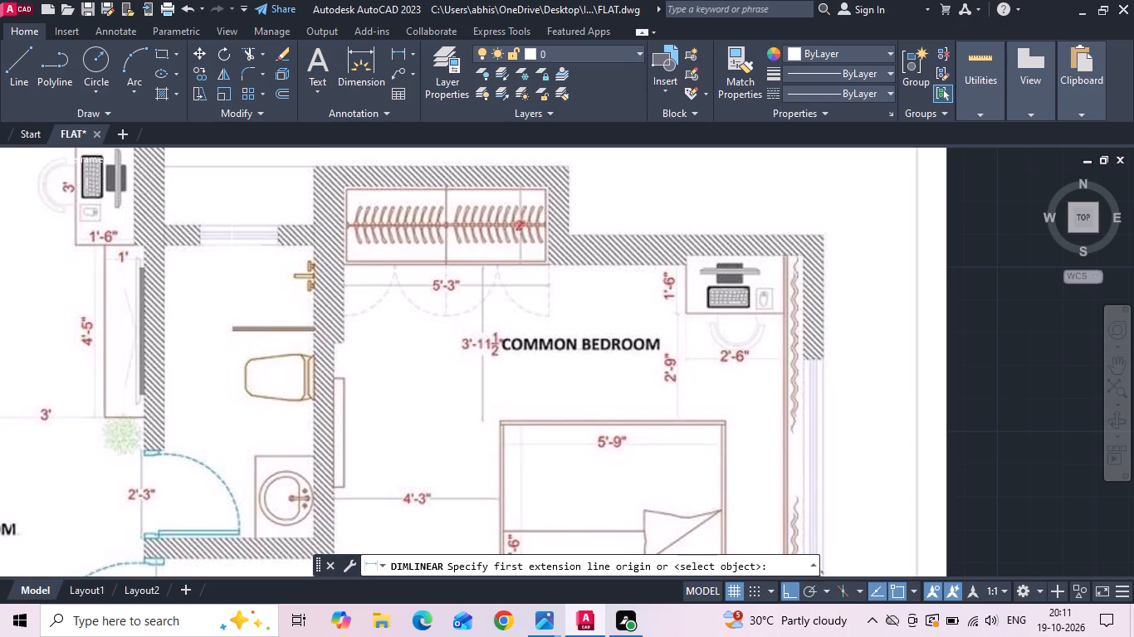
pyautogui.click(232, 245)
pyautogui.moveTo(219, 391); pyautogui.dragTo(218, 387, button='middle')
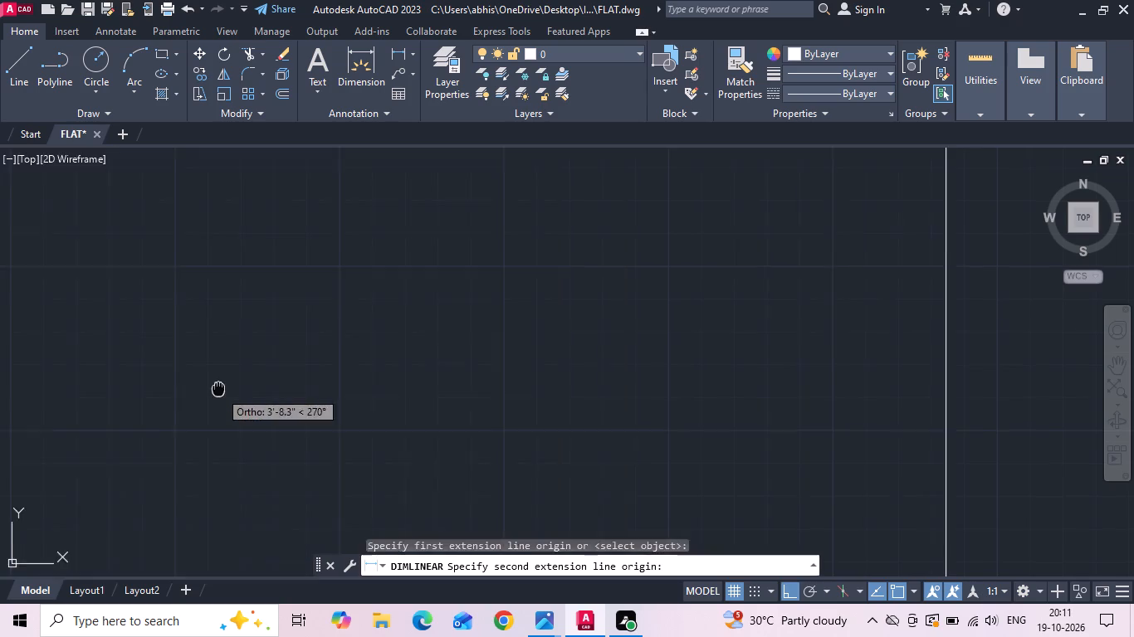
pyautogui.moveTo(218, 387); pyautogui.dragTo(217, 382, button='middle')
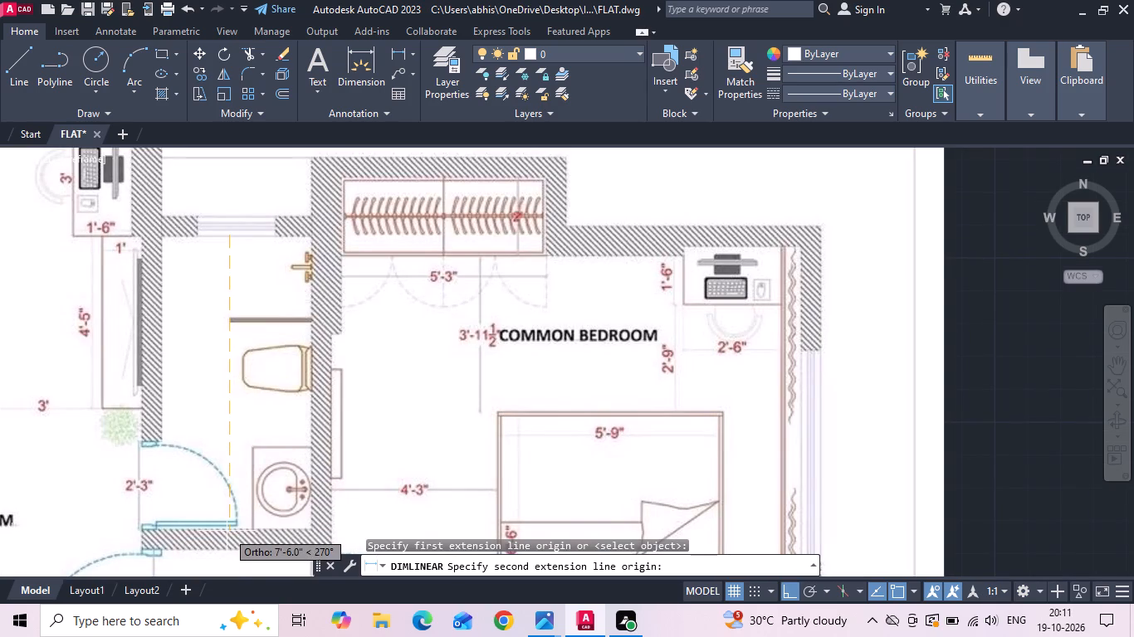
pyautogui.press('Escape')
# Offset the bathroom's bottom wall line 7'6" upward for the bathroom's length.
pyautogui.scroll(-2, 197, 374)
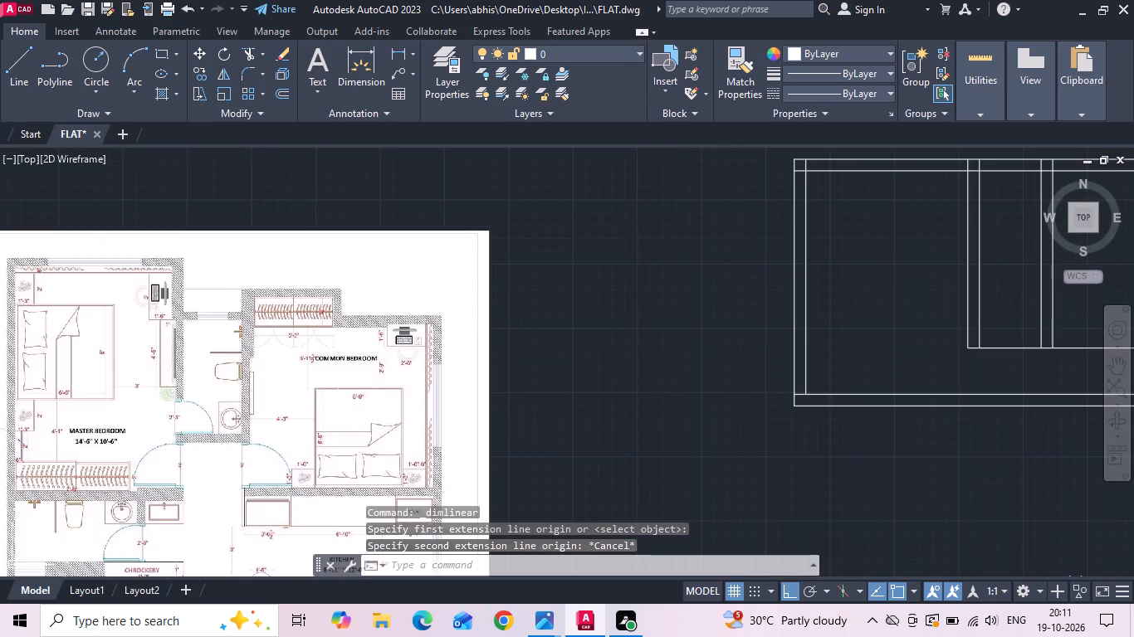
pyautogui.moveTo(672, 340); pyautogui.dragTo(433, 364, button='middle')
pyautogui.write('o')
pyautogui.press('space')
pyautogui.write("7'6")
pyautogui.press('space')
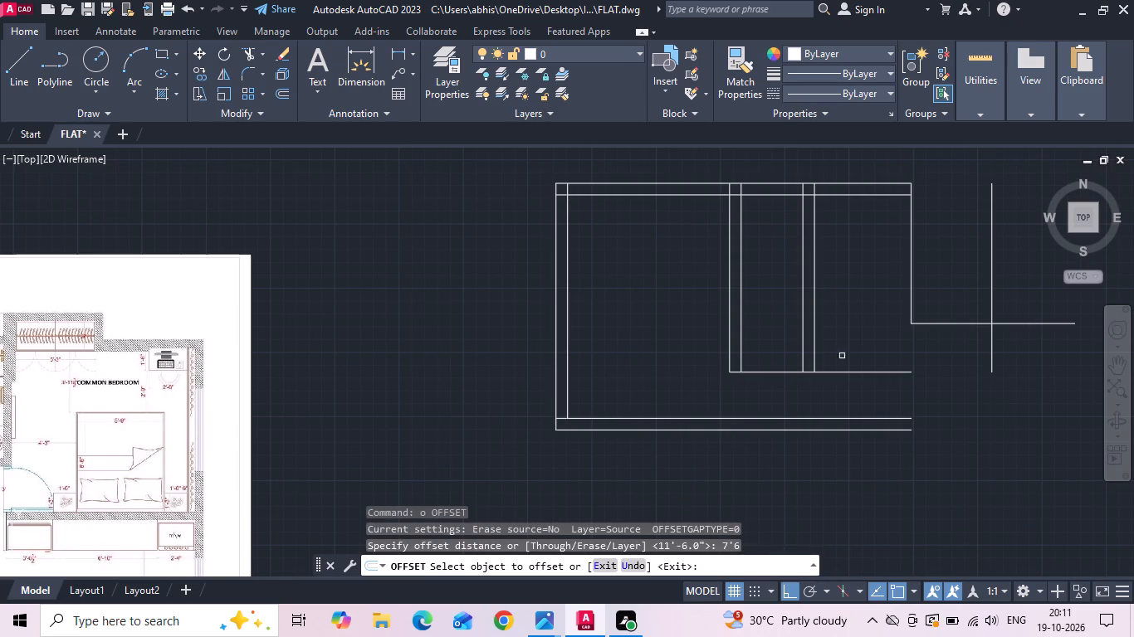
pyautogui.click(776, 372)
pyautogui.click(771, 277)
pyautogui.press('Escape')
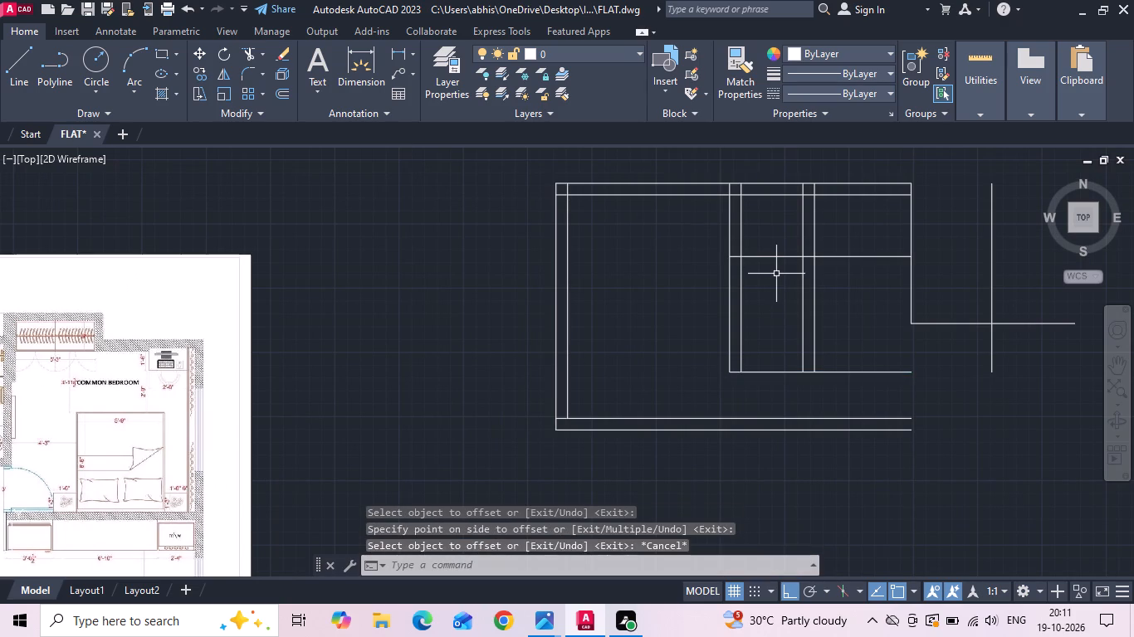
# Offset the new horizontal bathroom line 9" upward to form the bathroom's top wall.
pyautogui.write('o 9')
pyautogui.press('space')
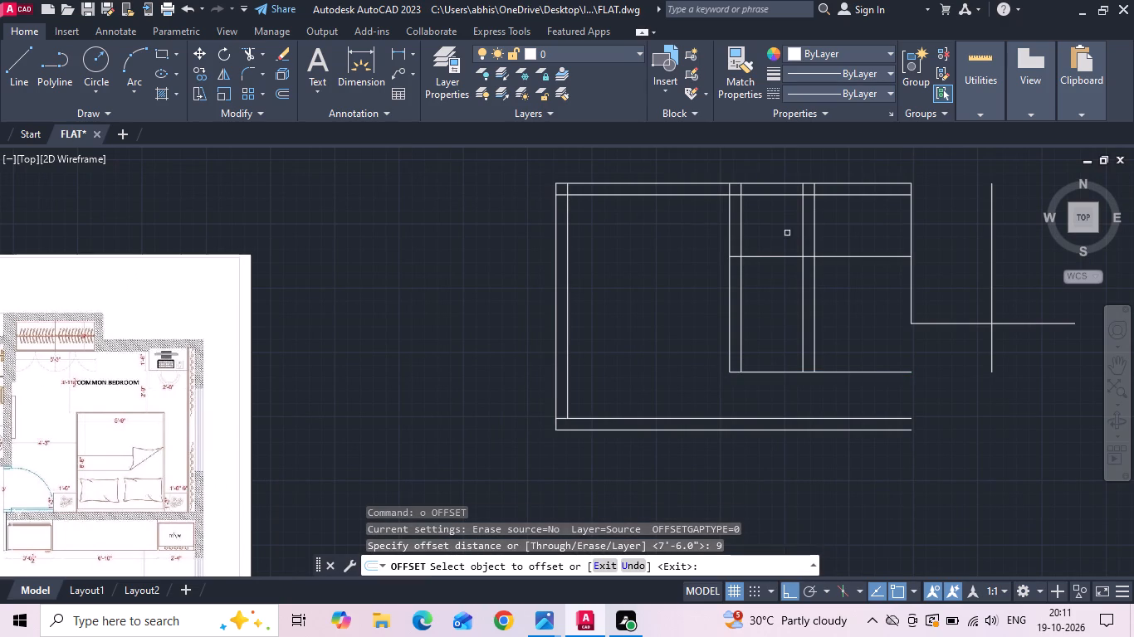
pyautogui.moveTo(765, 255); pyautogui.dragTo(765, 245)
pyautogui.click(771, 216)
pyautogui.scroll(-1, 797, 314)
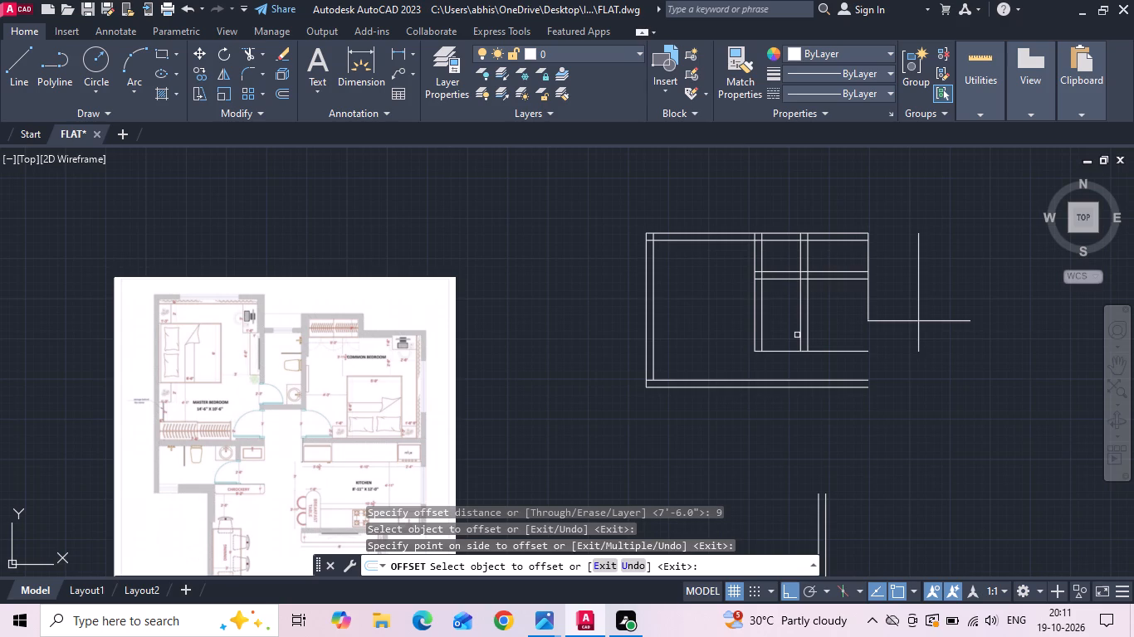
pyautogui.press('Escape')
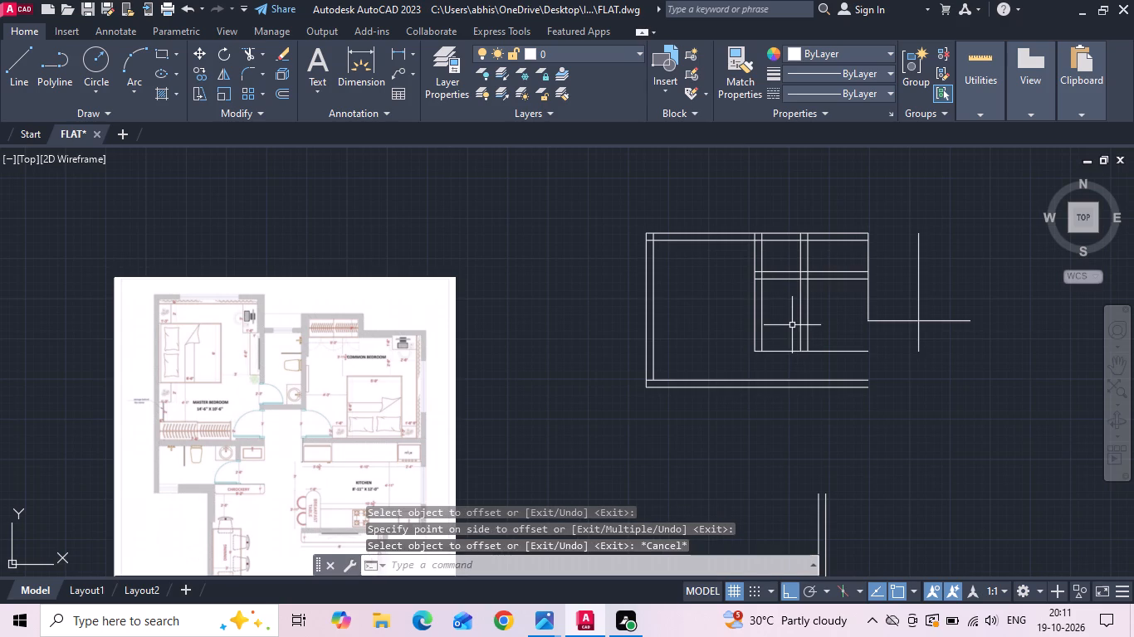
# Trim the two outer top wall lines between the bathroom's side walls.
pyautogui.write('tr')
pyautogui.press('space')
pyautogui.press('space')
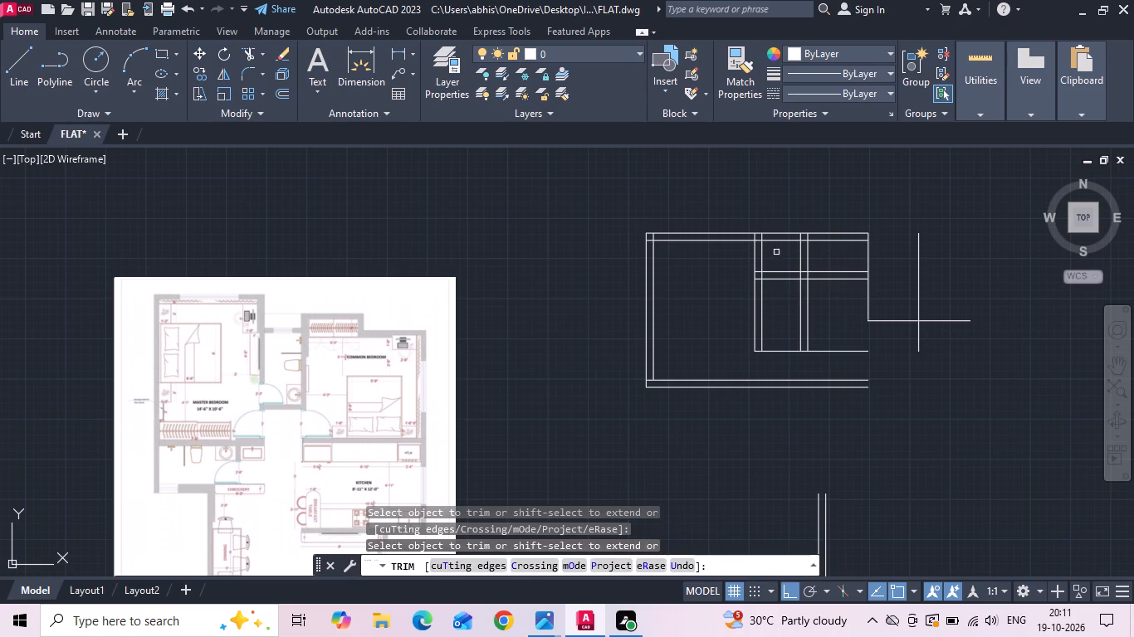
pyautogui.moveTo(779, 250); pyautogui.dragTo(773, 210)
pyautogui.press('Escape')
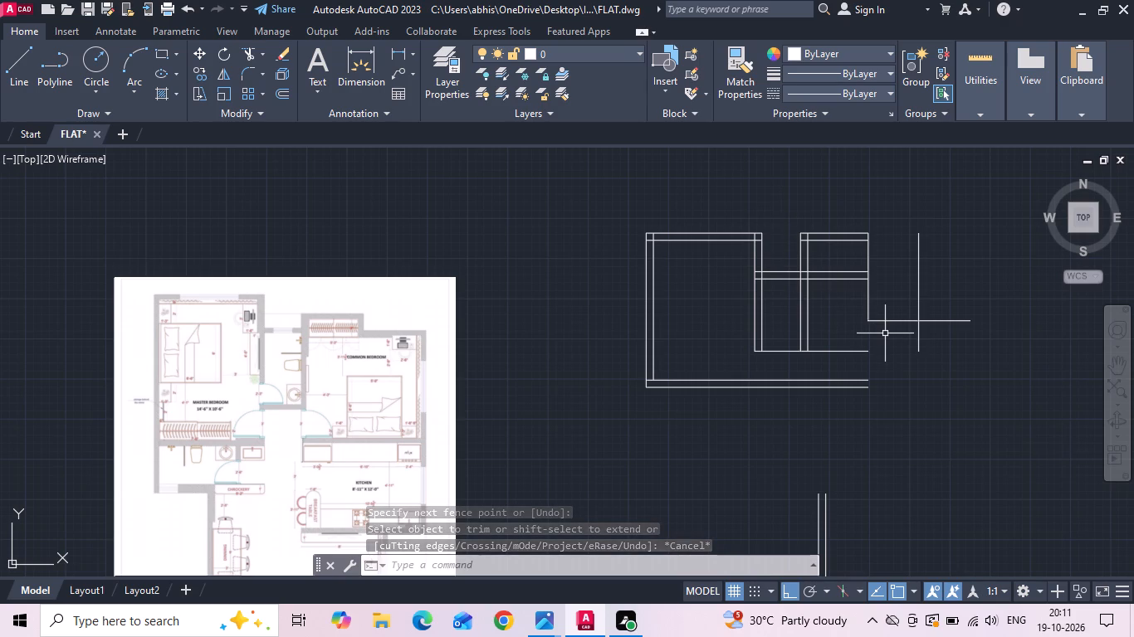
# Check the common bedroom's clear length on the reference image with a temporary line from its top wall to its bottom wall.
pyautogui.write('l')
pyautogui.press('space')
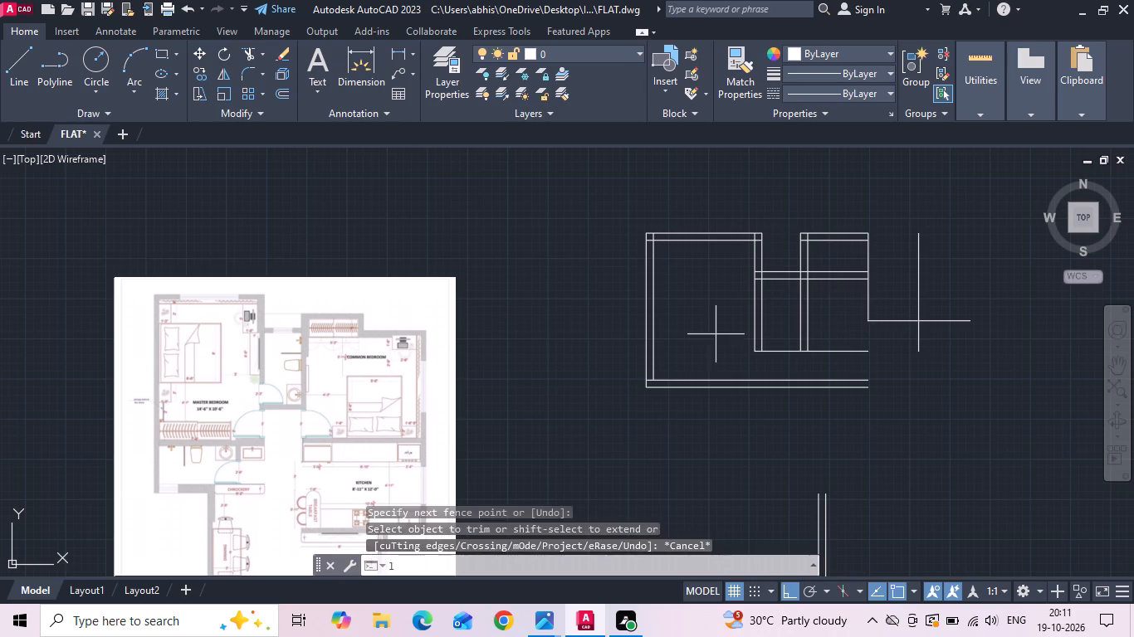
pyautogui.scroll(2, 383, 391)
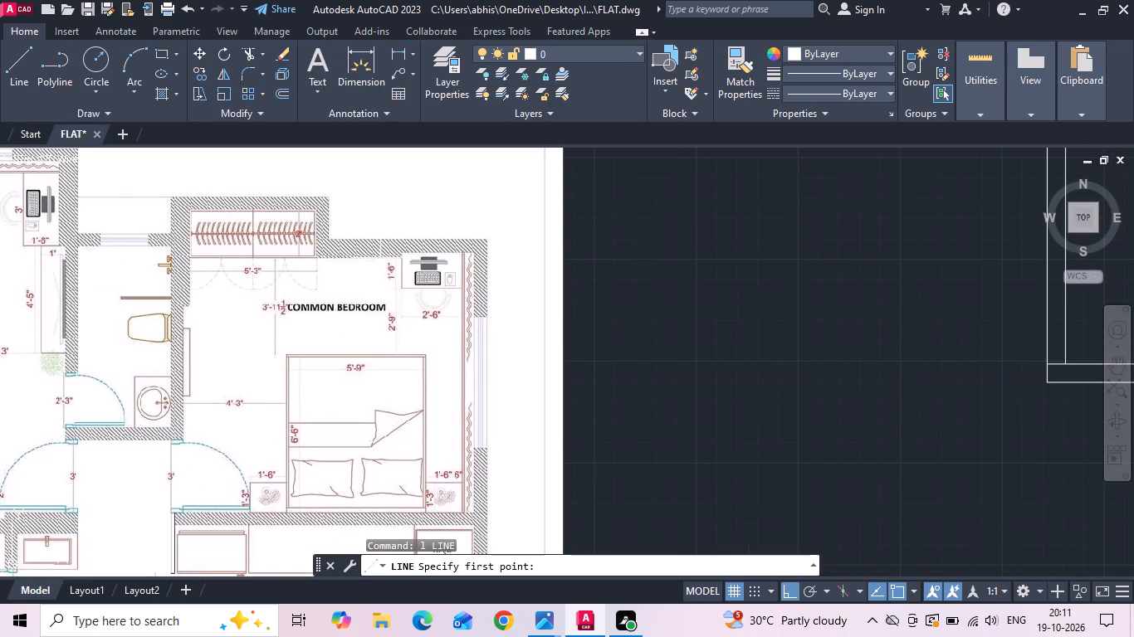
pyautogui.click(380, 258)
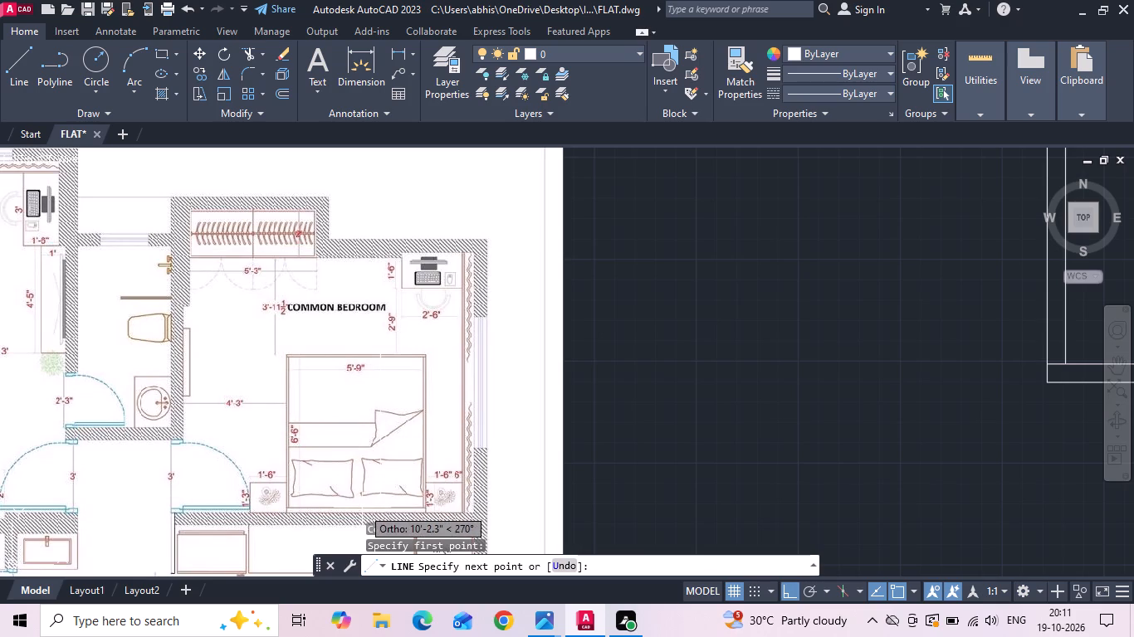
pyautogui.press('Escape')
pyautogui.scroll(-2, 287, 311)
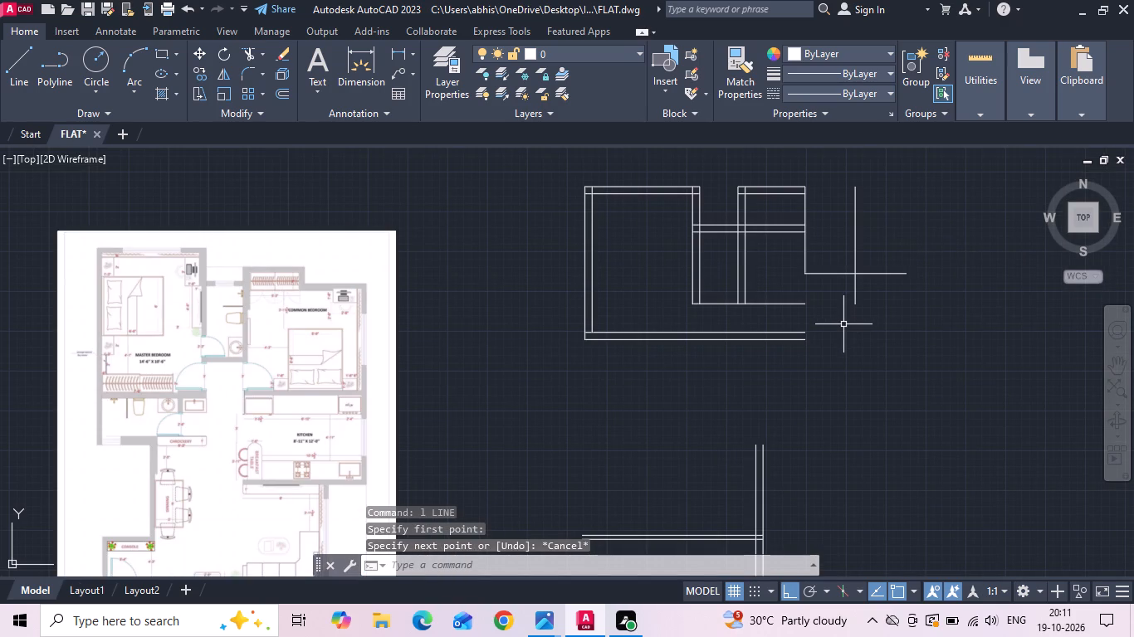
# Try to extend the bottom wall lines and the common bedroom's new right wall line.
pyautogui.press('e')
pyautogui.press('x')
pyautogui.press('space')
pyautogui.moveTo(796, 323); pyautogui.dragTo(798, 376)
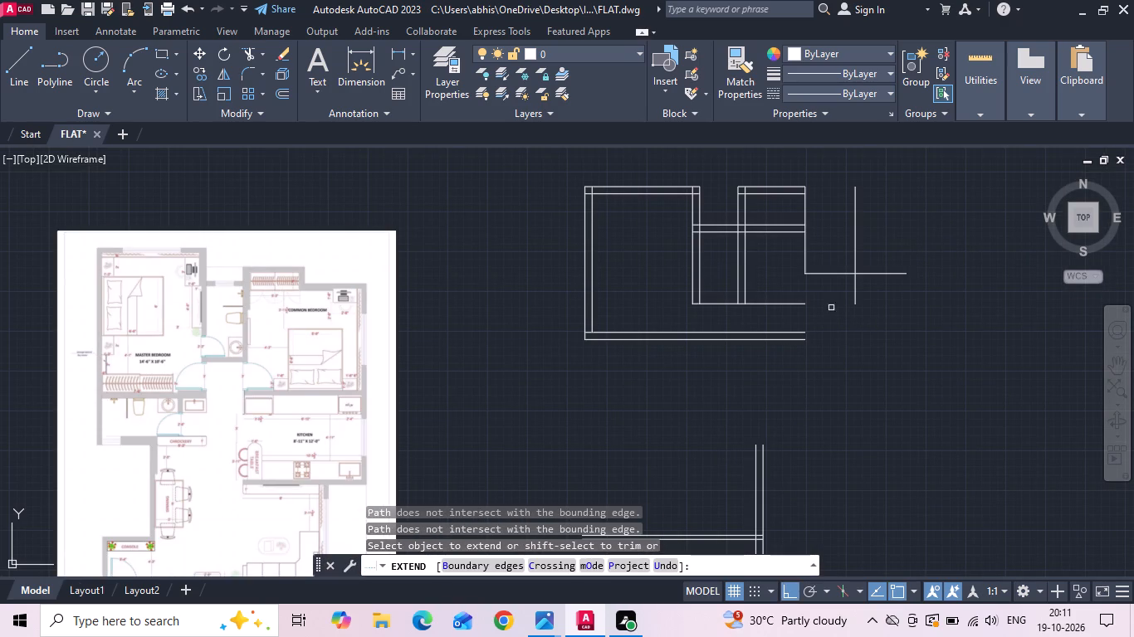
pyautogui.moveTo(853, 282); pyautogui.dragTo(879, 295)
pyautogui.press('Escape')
# Fillet the common bedroom's right wall line with the outer bottom wall line at zero radius to form a corner.
pyautogui.press('f')
pyautogui.press('space')
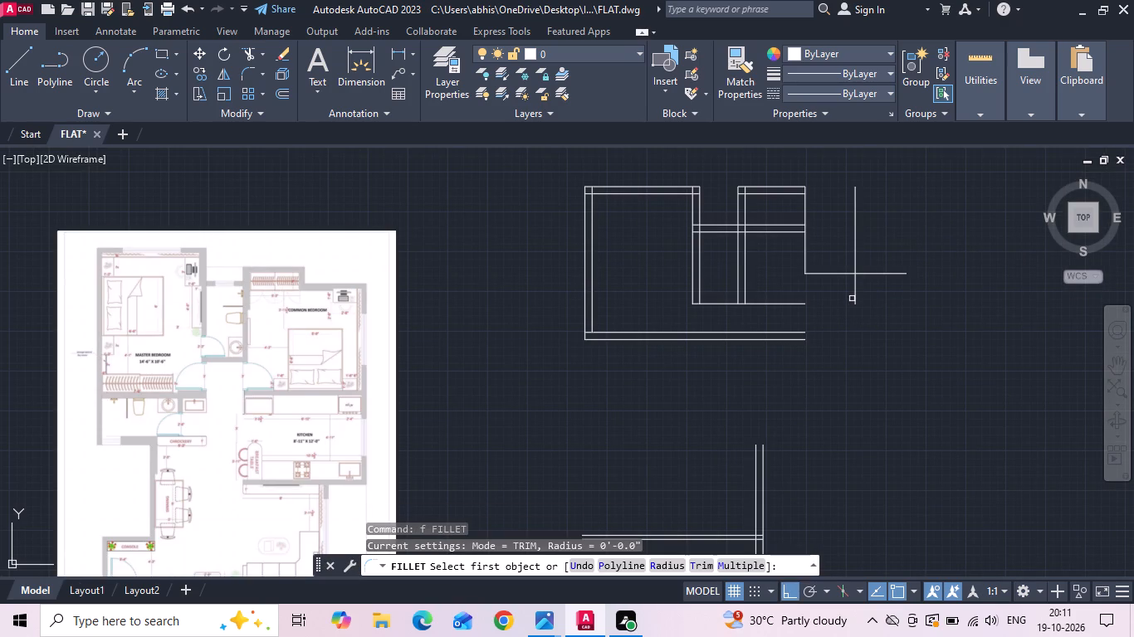
pyautogui.click(856, 300)
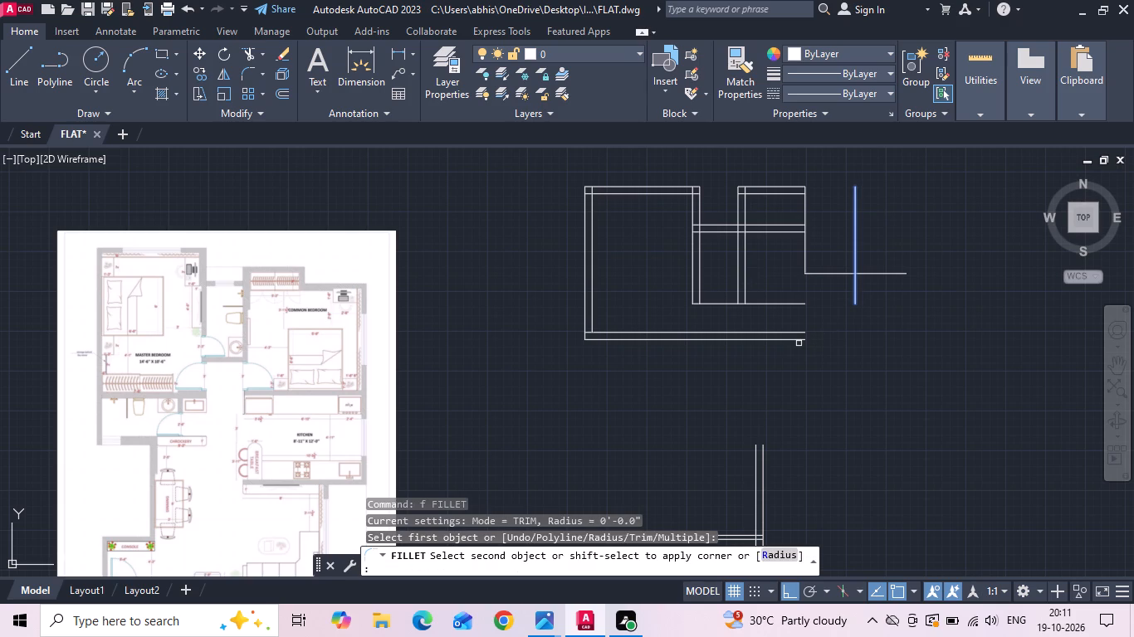
pyautogui.click(794, 340)
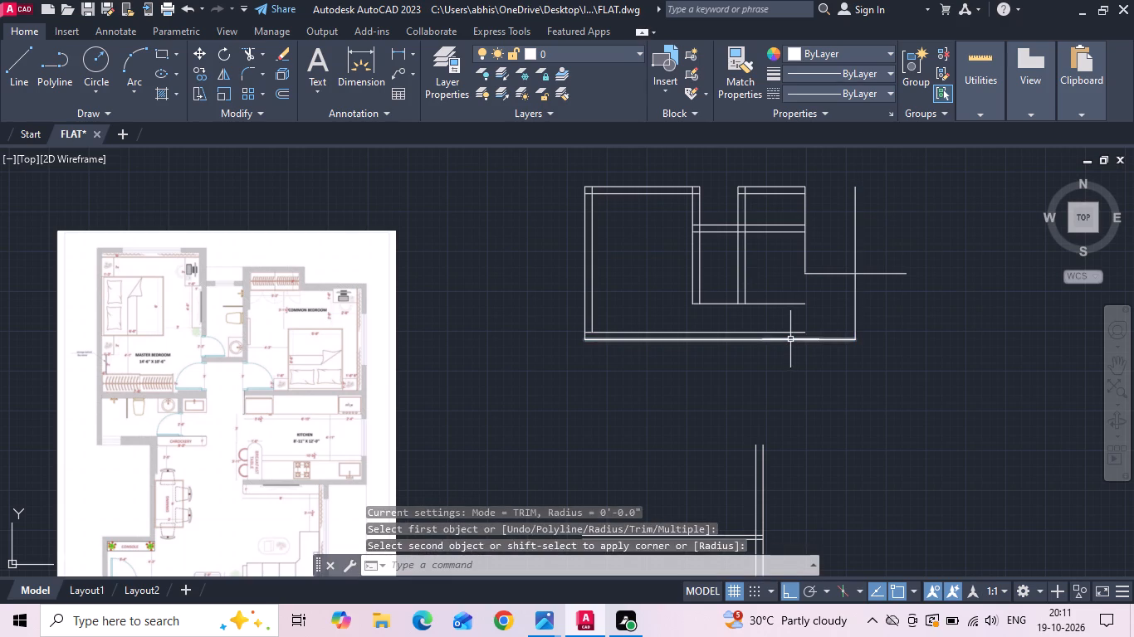
pyautogui.press('Escape')
# Move both lines of the bathroom's top wall 9" upward.
pyautogui.scroll(1, 736, 252)
pyautogui.moveTo(717, 196); pyautogui.dragTo(715, 224)
pyautogui.click(713, 232)
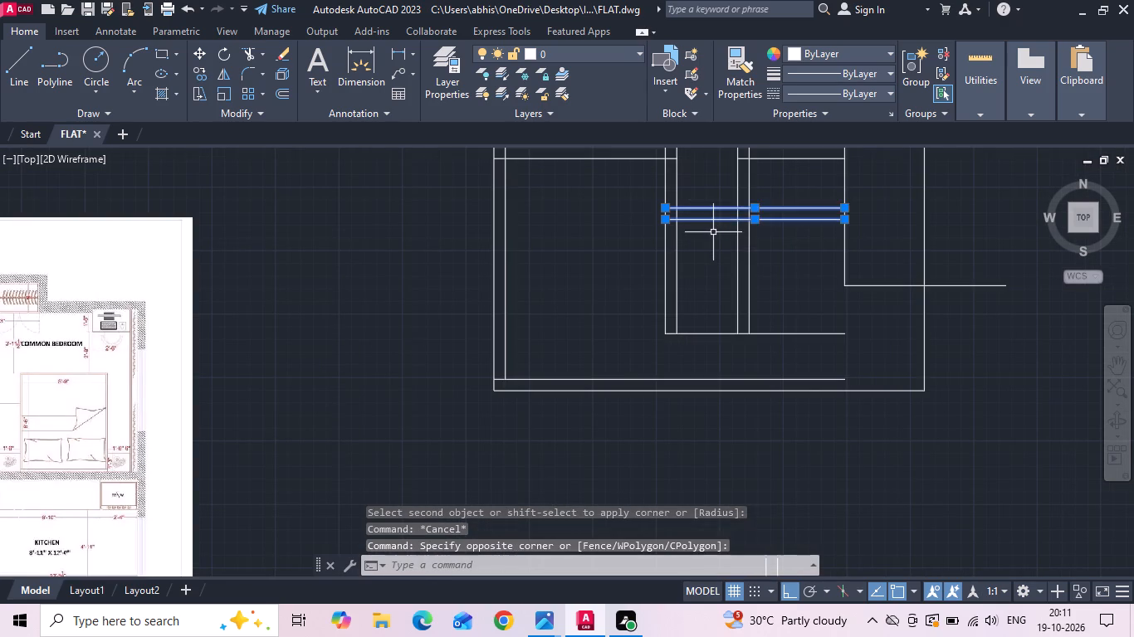
pyautogui.rightClick(713, 233)
pyautogui.click(742, 321)
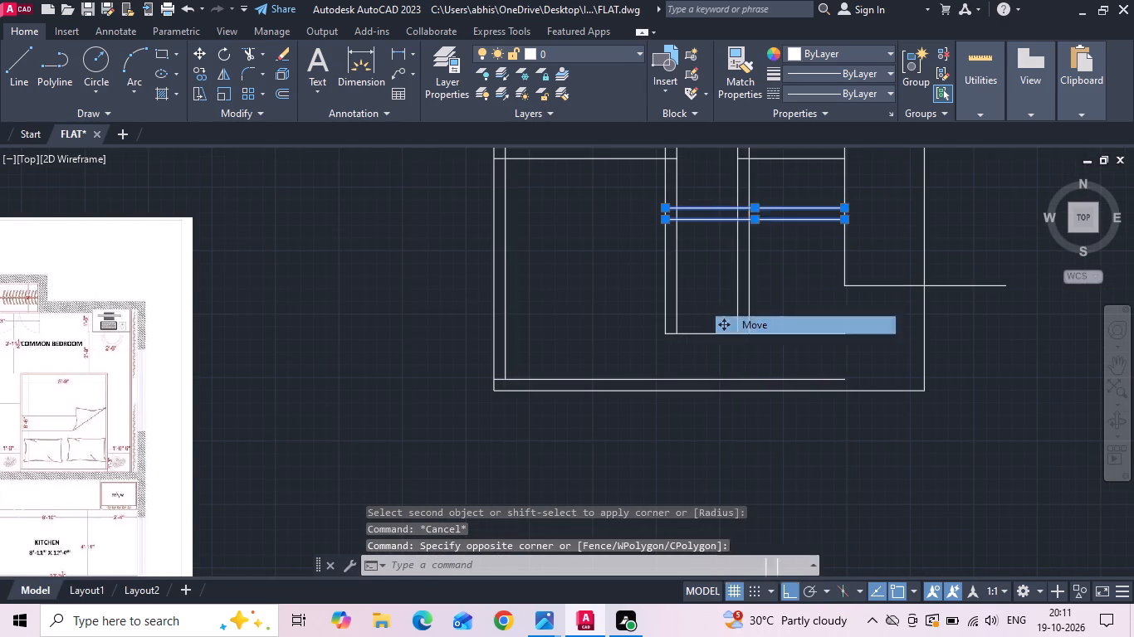
pyautogui.moveTo(780, 299); pyautogui.dragTo(781, 291)
pyautogui.write('9')
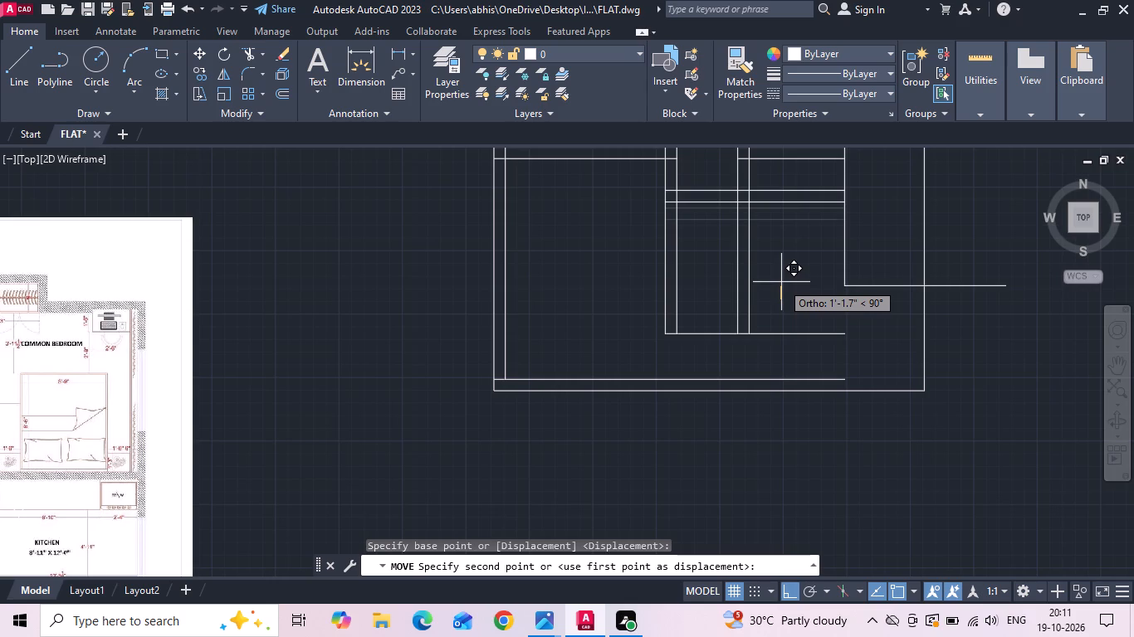
pyautogui.press('space')
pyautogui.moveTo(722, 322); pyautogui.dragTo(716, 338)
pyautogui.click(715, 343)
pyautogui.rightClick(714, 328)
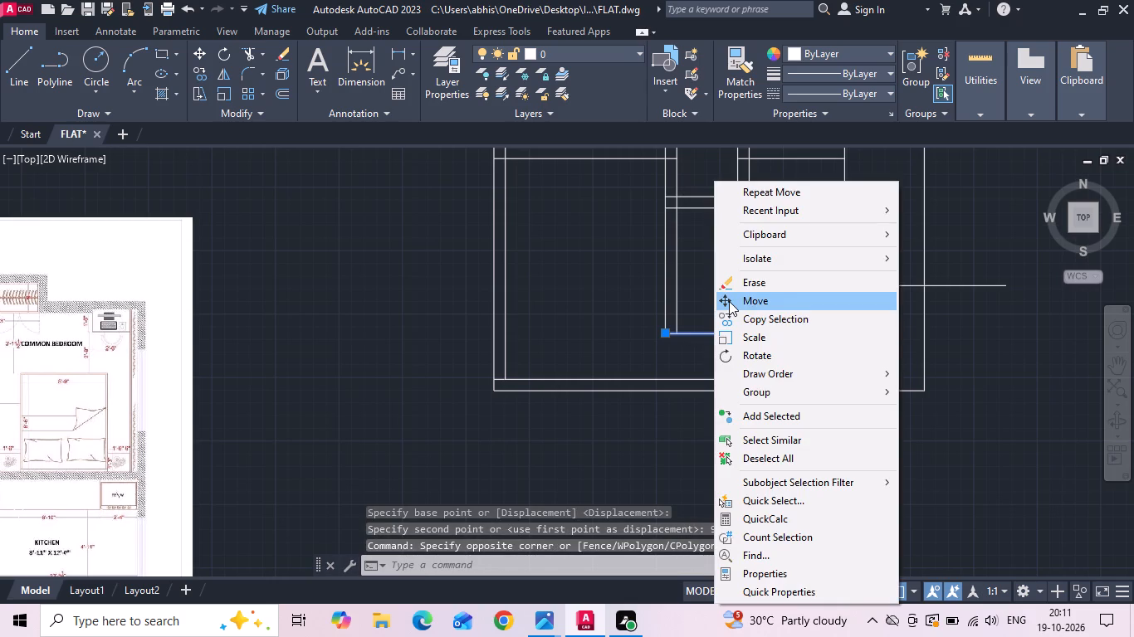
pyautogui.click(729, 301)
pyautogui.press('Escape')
# Copy the bathroom's bottom wall line 9" upward to give the wall its thickness.
pyautogui.moveTo(801, 318); pyautogui.dragTo(783, 355)
pyautogui.click(782, 357)
pyautogui.rightClick(780, 357)
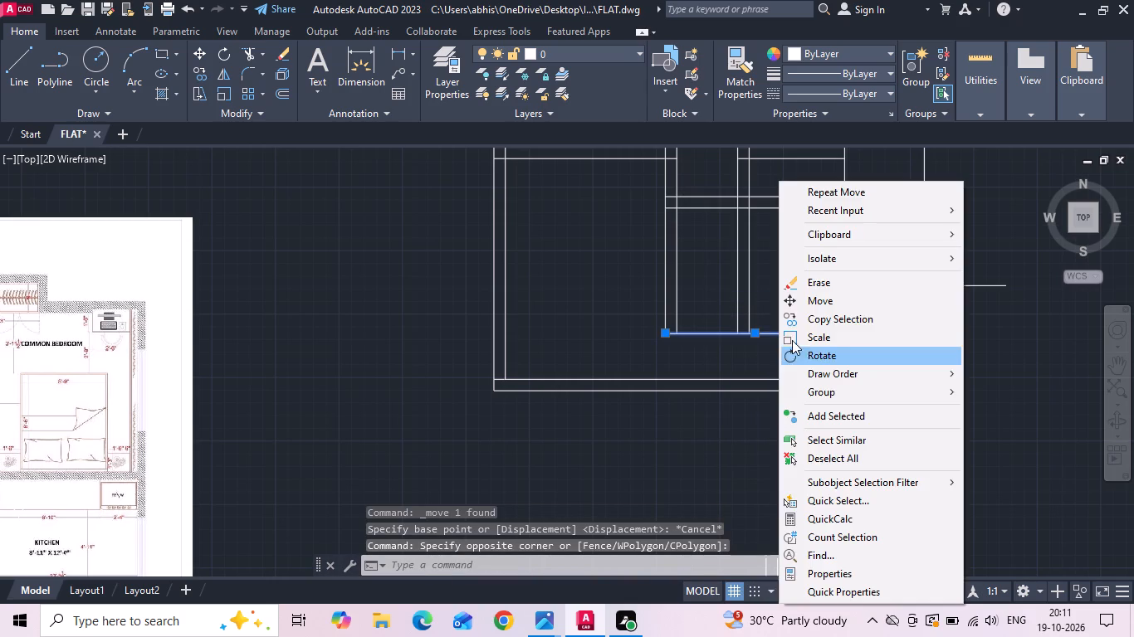
pyautogui.click(801, 321)
pyautogui.moveTo(804, 304); pyautogui.dragTo(804, 293)
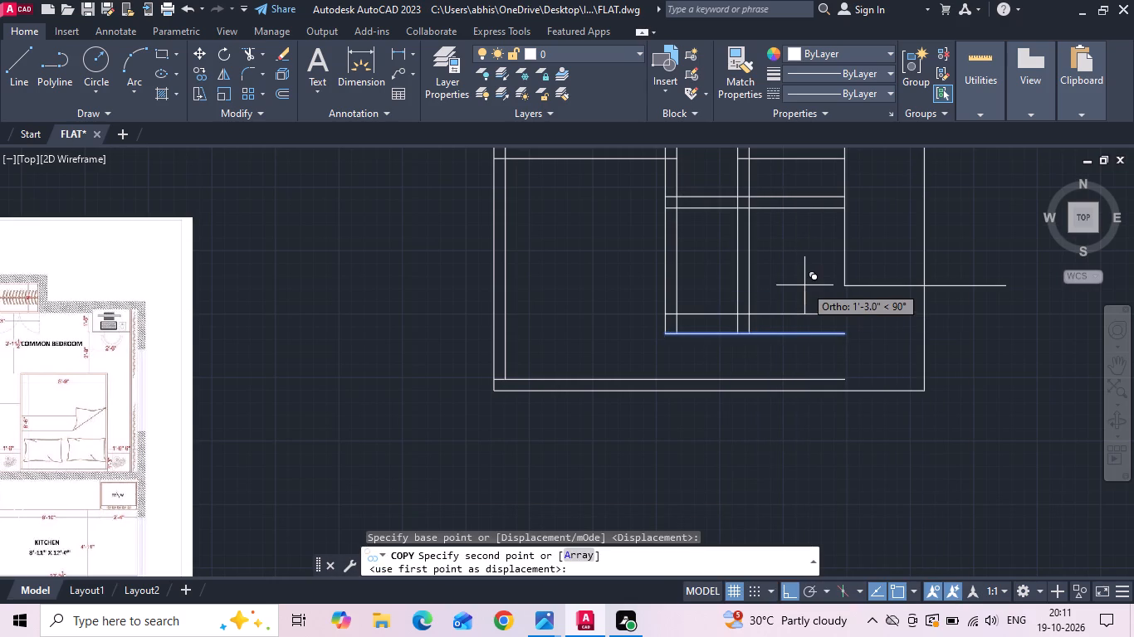
pyautogui.write('9')
pyautogui.press('space')
pyautogui.press('Escape')
# Trim both lines of the bathroom's bottom wall beyond the common bedroom's partition wall.
pyautogui.write('tr')
pyautogui.press('space')
pyautogui.moveTo(793, 310); pyautogui.dragTo(793, 382)
pyautogui.hotkey('ctrl', 'z')
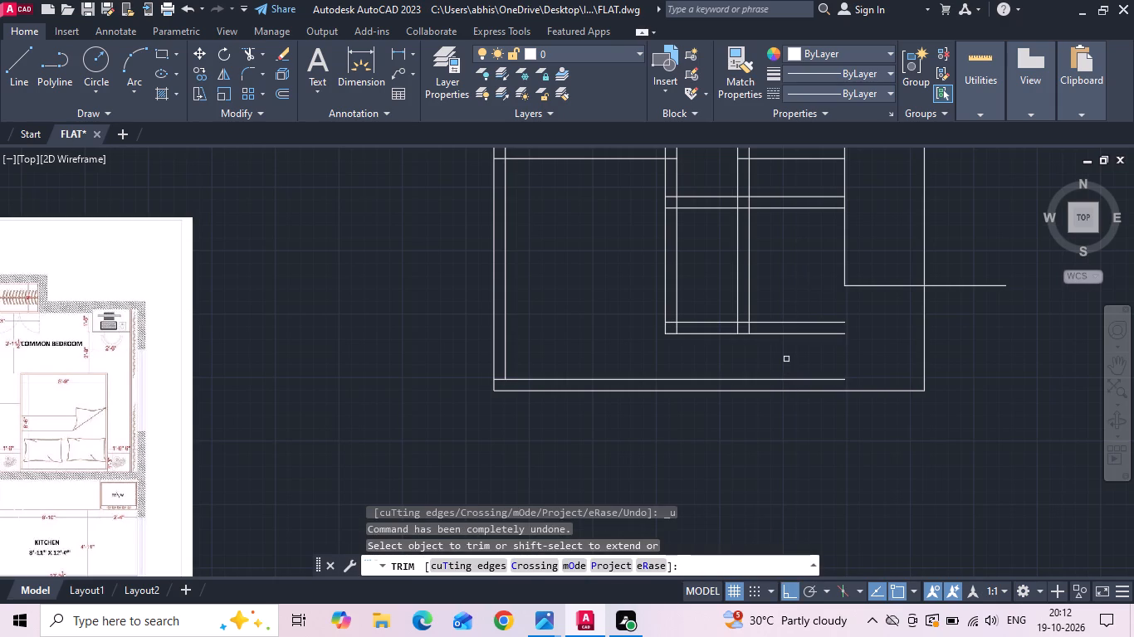
pyautogui.moveTo(785, 358); pyautogui.dragTo(779, 306)
pyautogui.press('Escape')
# Extend both inner side lines of the bathroom down to the outer line of the bottom wall.
pyautogui.write('ex')
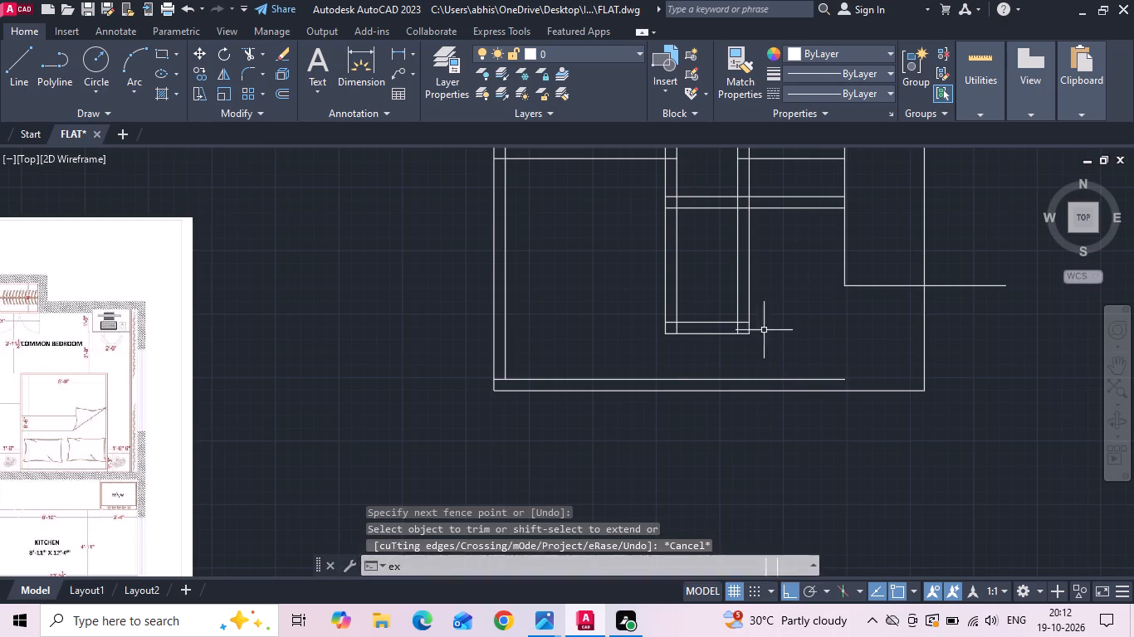
pyautogui.press('space')
pyautogui.click(677, 312)
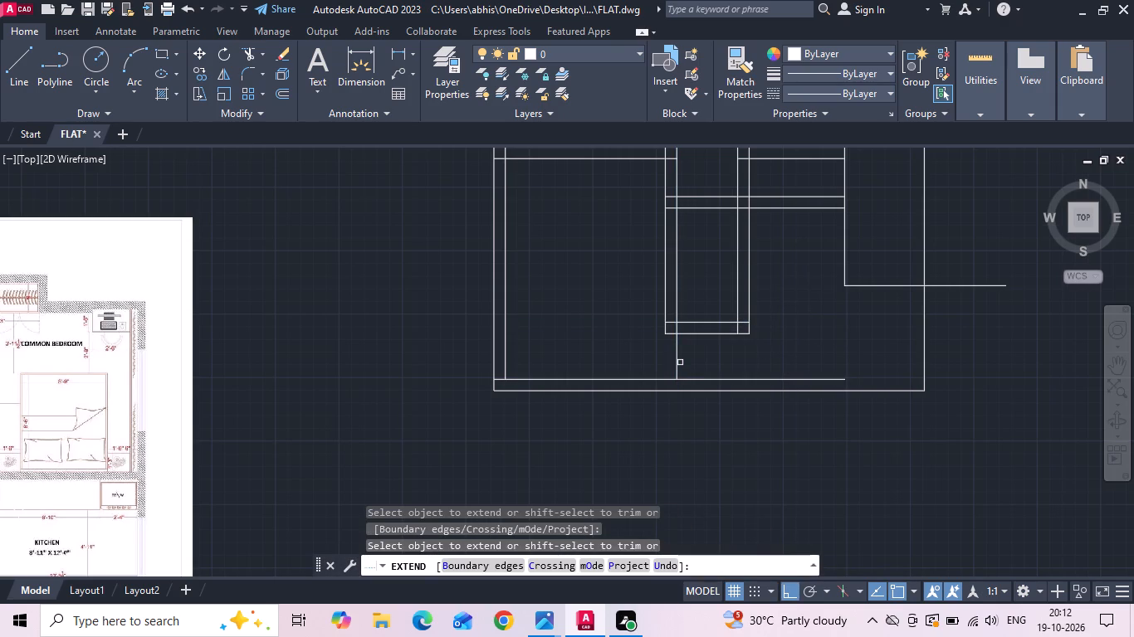
pyautogui.click(677, 367)
pyautogui.click(739, 314)
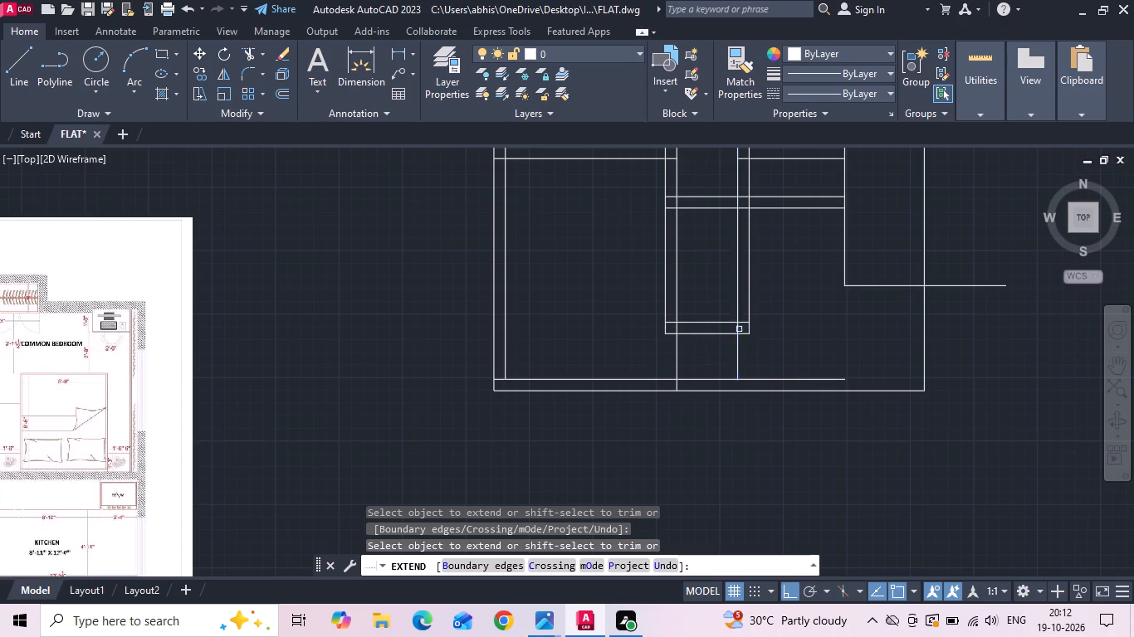
pyautogui.click(739, 342)
pyautogui.press('Escape')
# Trim the bottom wall between the two extended lines and remove their extensions below the bathroom, leaving a passage opening.
pyautogui.press('t')
pyautogui.press('r')
pyautogui.press('space')
pyautogui.moveTo(692, 404); pyautogui.dragTo(695, 401)
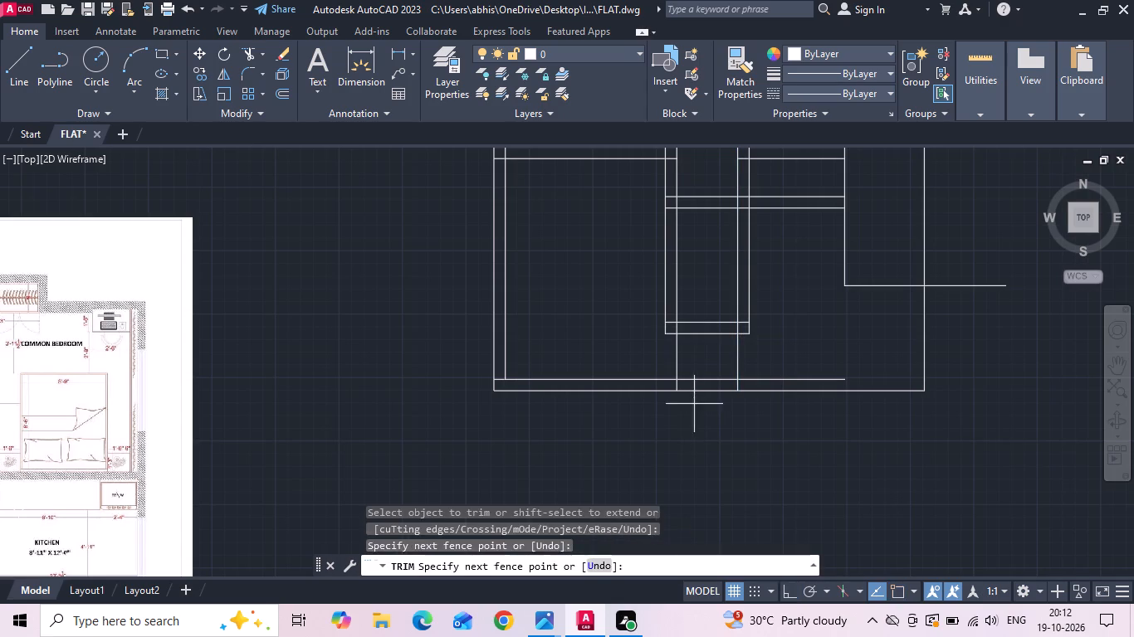
pyautogui.moveTo(695, 401); pyautogui.dragTo(702, 362)
pyautogui.moveTo(646, 351); pyautogui.dragTo(814, 356)
pyautogui.scroll(-1, 715, 413)
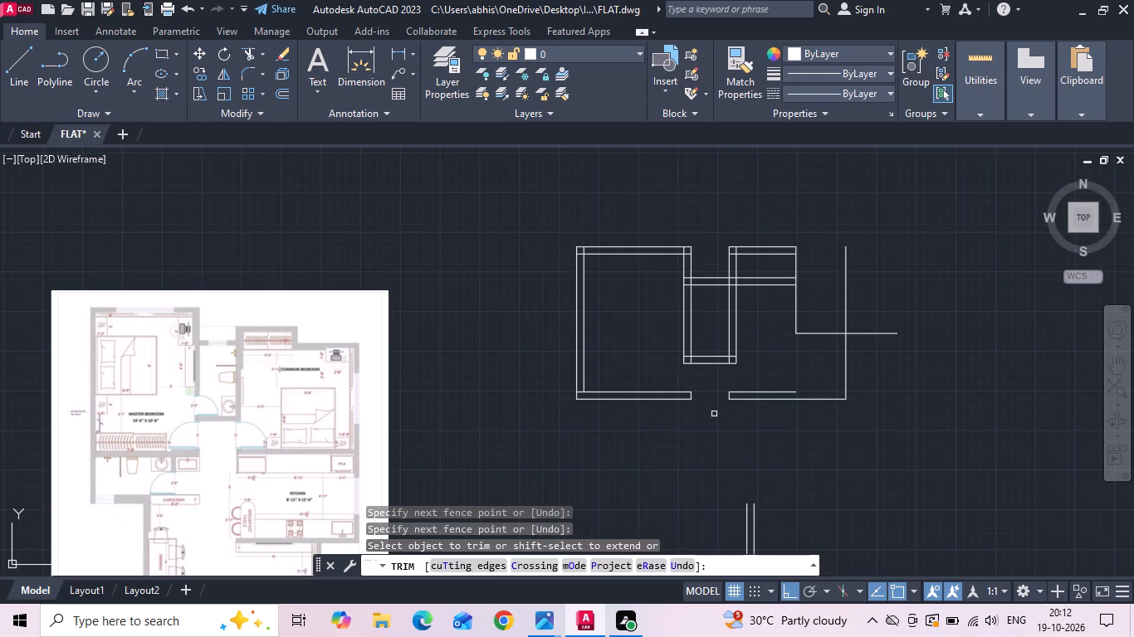
pyautogui.press('Escape')
# Extend the inner line of the common bedroom's bottom wall to the bedroom's right wall line.
pyautogui.write('ex')
pyautogui.press('space')
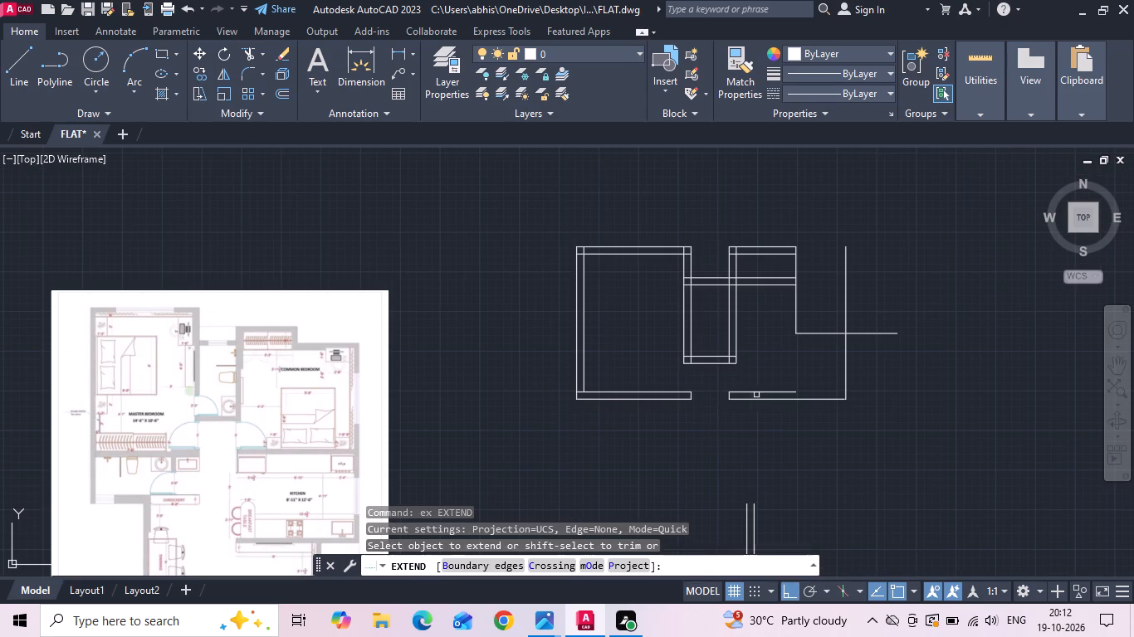
pyautogui.click(792, 390)
pyautogui.press('Escape')
# Offset the common bedroom's right wall line 9" outward to give the wall its thickness.
pyautogui.write('o 9')
pyautogui.press('space')
pyautogui.moveTo(847, 379); pyautogui.dragTo(854, 372)
pyautogui.click(872, 361)
pyautogui.press('Escape')
# Extend the outer line of the common bedroom's bottom wall to the new outer right wall line.
pyautogui.write('ex')
pyautogui.press('space')
pyautogui.click(836, 397)
pyautogui.press('Escape')
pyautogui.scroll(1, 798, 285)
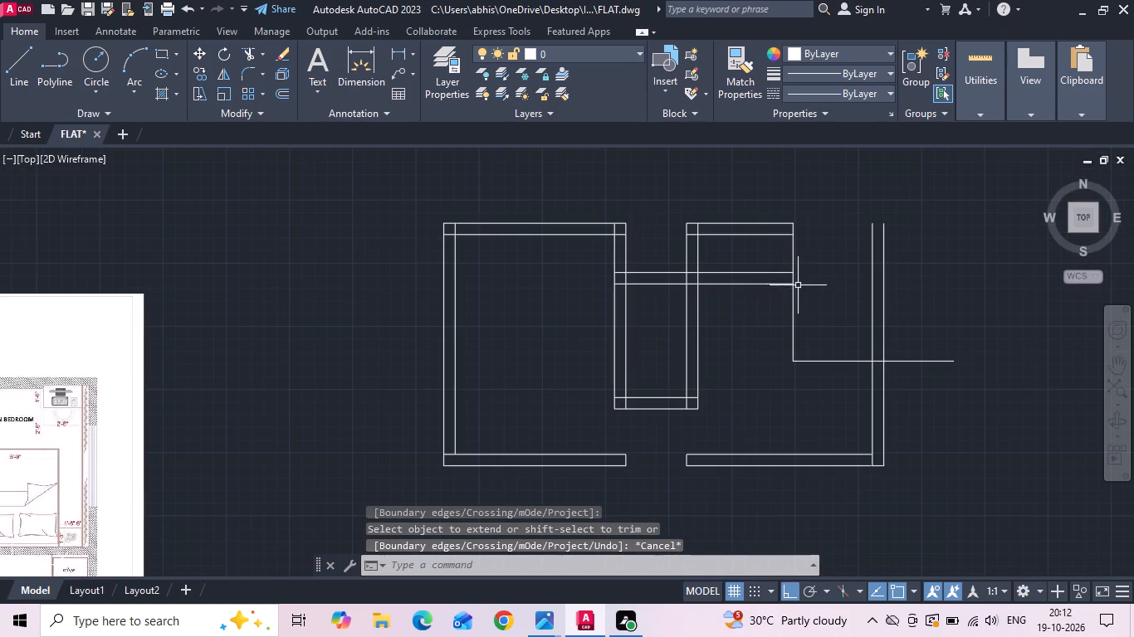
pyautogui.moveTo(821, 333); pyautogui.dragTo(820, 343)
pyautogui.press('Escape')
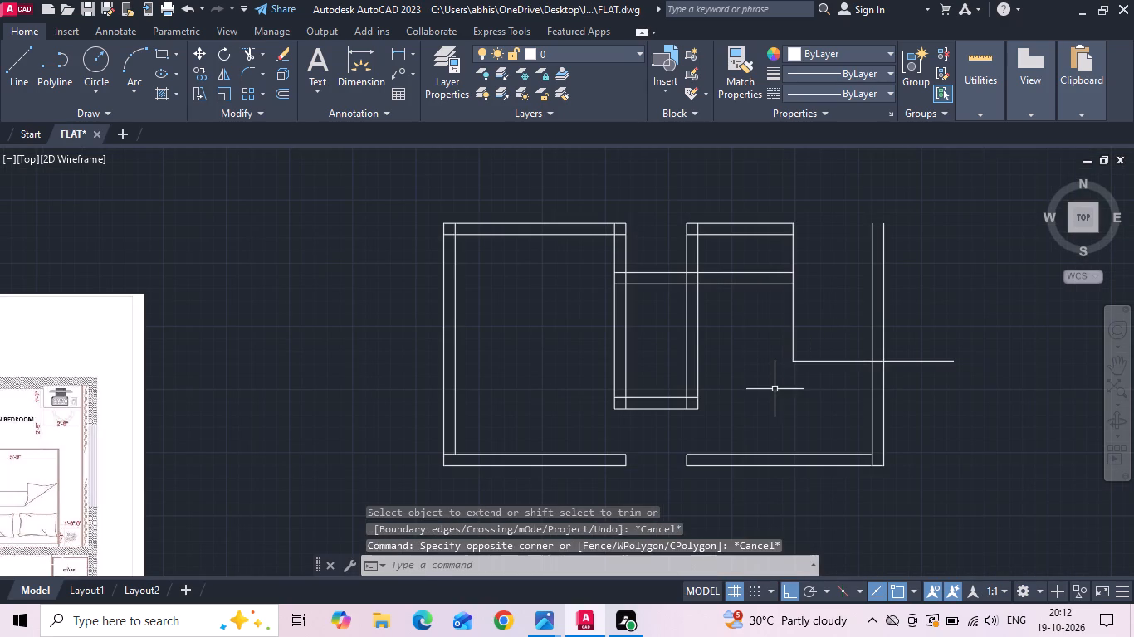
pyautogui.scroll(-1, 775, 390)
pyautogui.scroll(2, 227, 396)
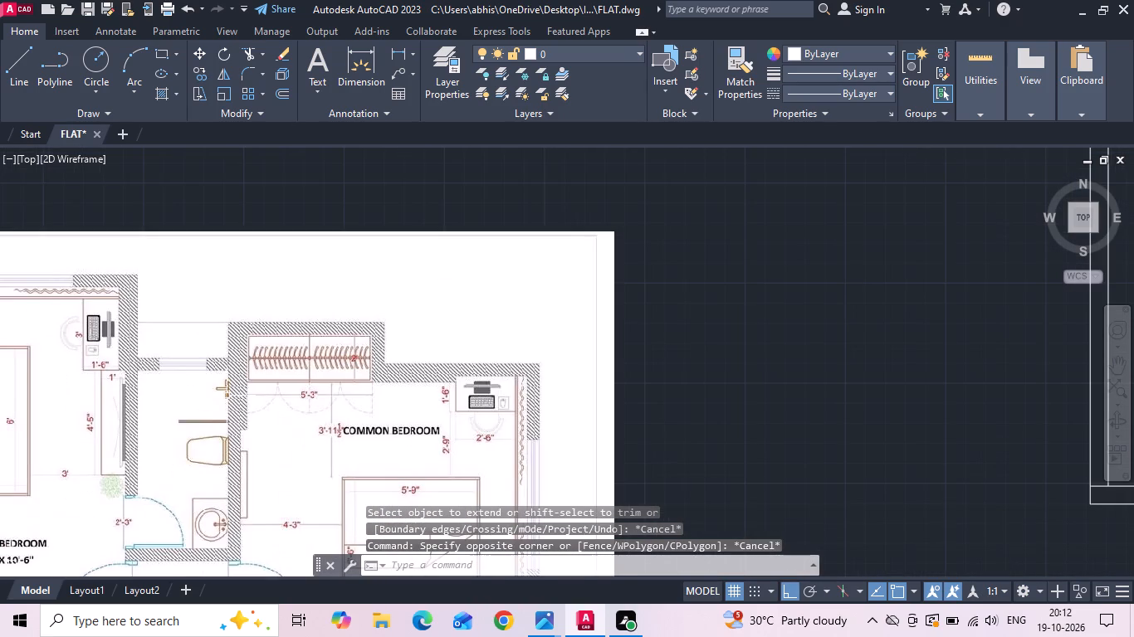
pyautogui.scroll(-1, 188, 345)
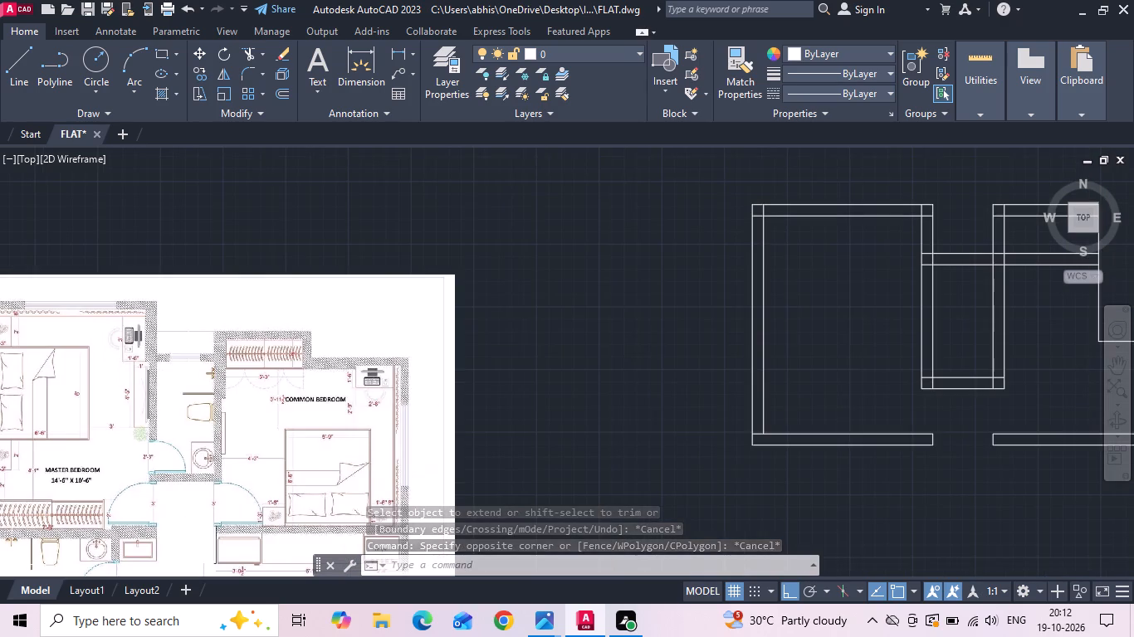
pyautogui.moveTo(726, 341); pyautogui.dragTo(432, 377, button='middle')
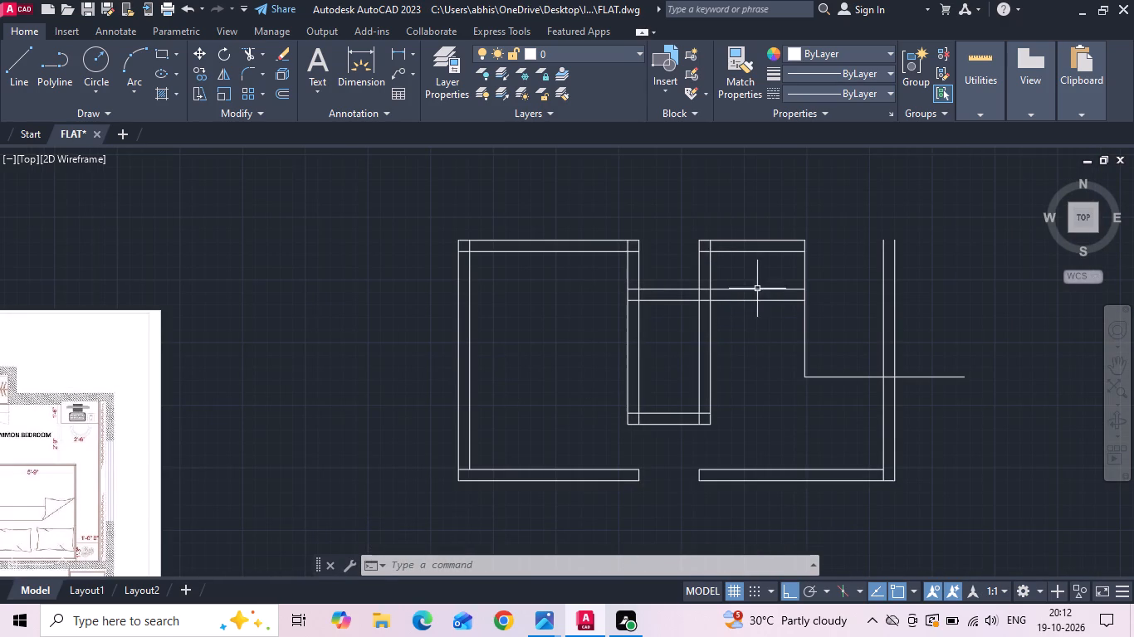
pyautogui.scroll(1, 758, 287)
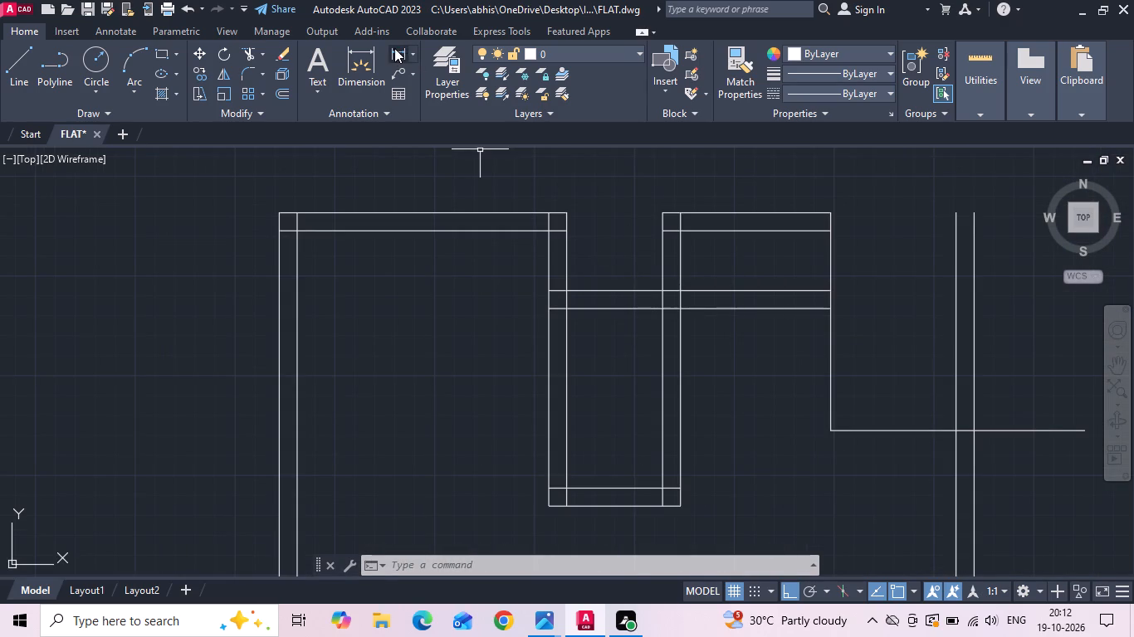
# Measure the common bedroom's inner height between its top and bottom walls on the reference image with a linear dimension.
pyautogui.click(394, 47)
pyautogui.scroll(-1, 534, 166)
pyautogui.moveTo(527, 333); pyautogui.dragTo(815, 330, button='middle')
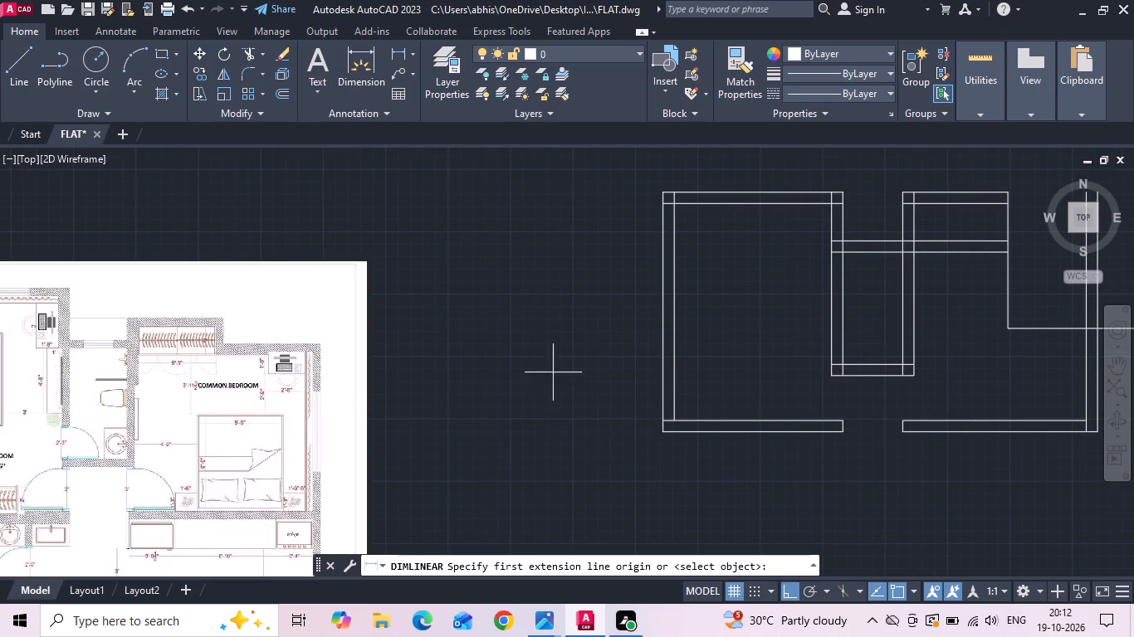
pyautogui.scroll(1, 219, 470)
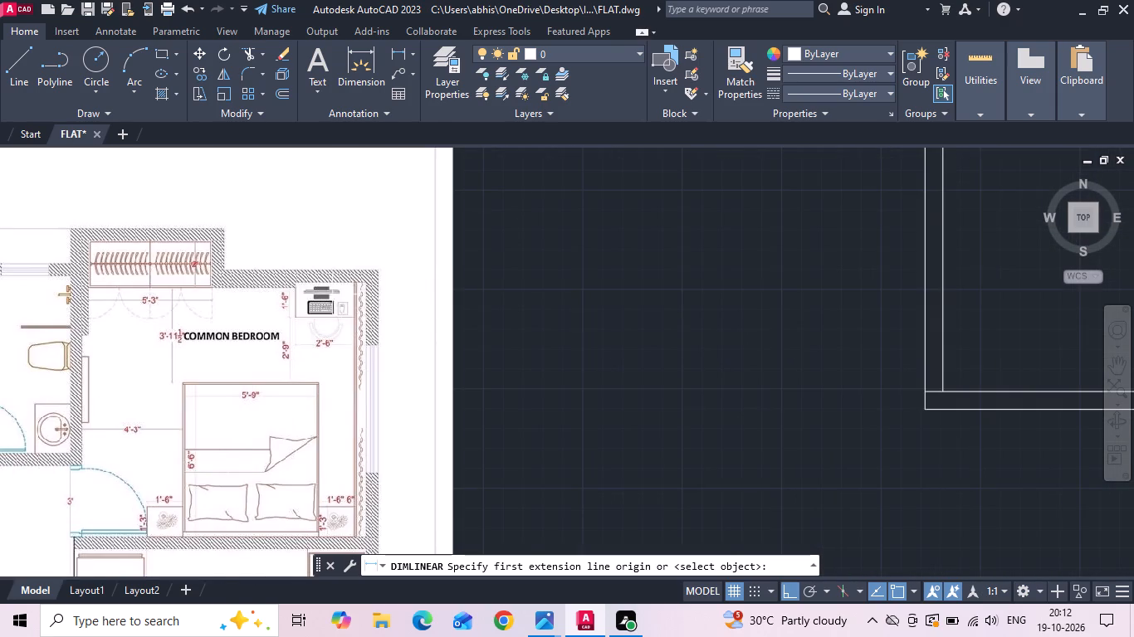
pyautogui.scroll(2, 332, 294)
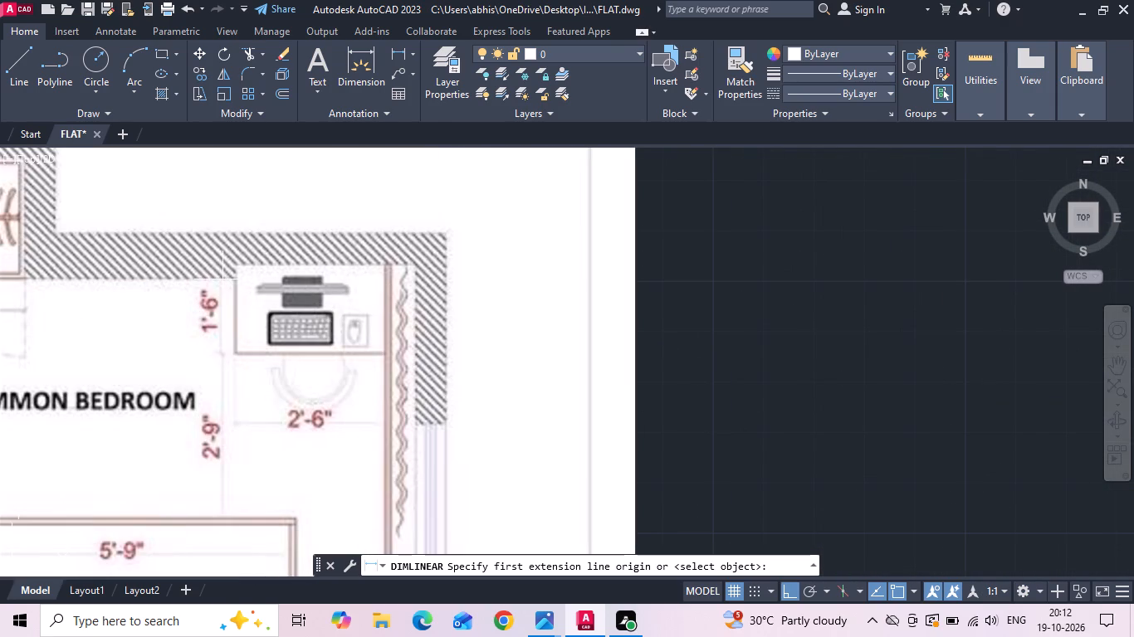
pyautogui.click(223, 280)
pyautogui.scroll(-2, 328, 253)
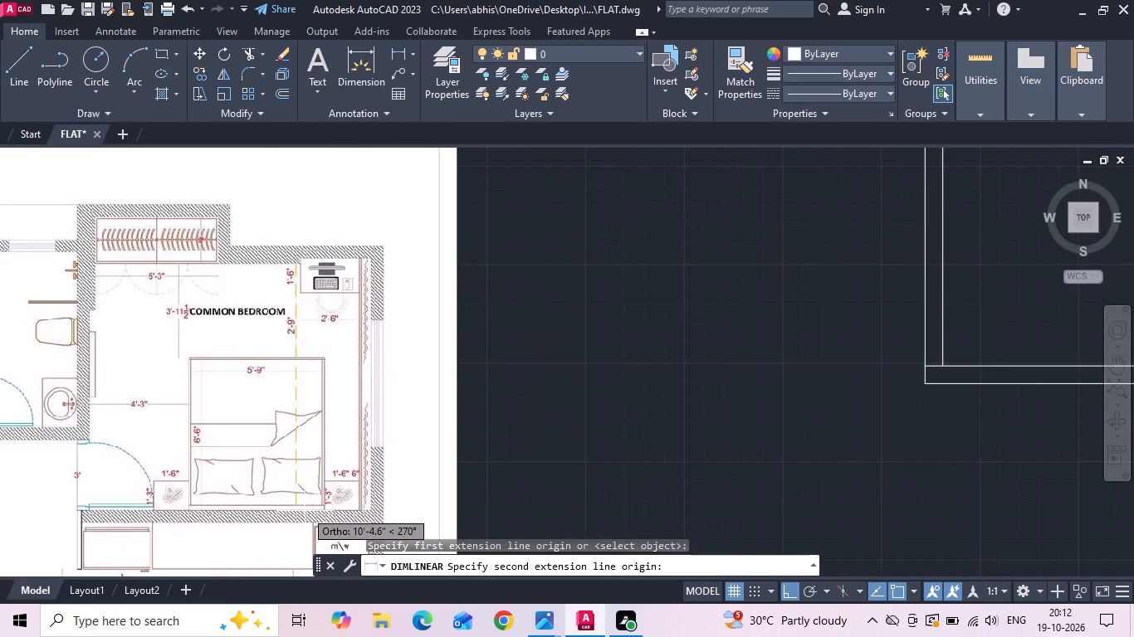
pyautogui.scroll(2, 304, 513)
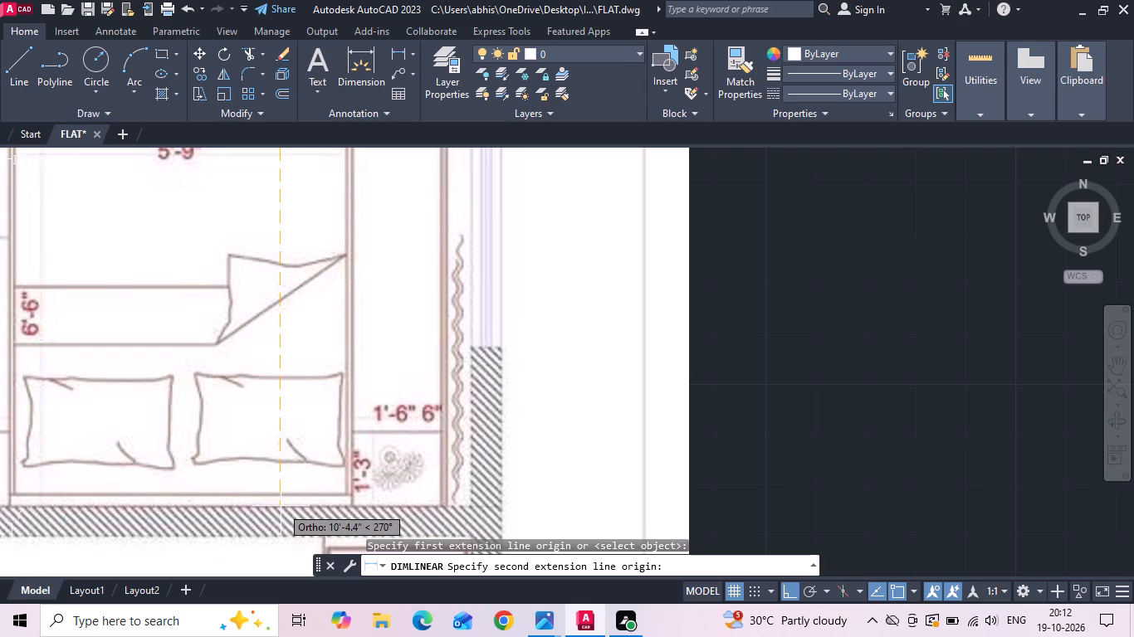
pyautogui.press('Escape')
# Measure the distance from the thin line above the bathroom window to the bathroom's top wall on the reference image.
pyautogui.scroll(-2, 607, 394)
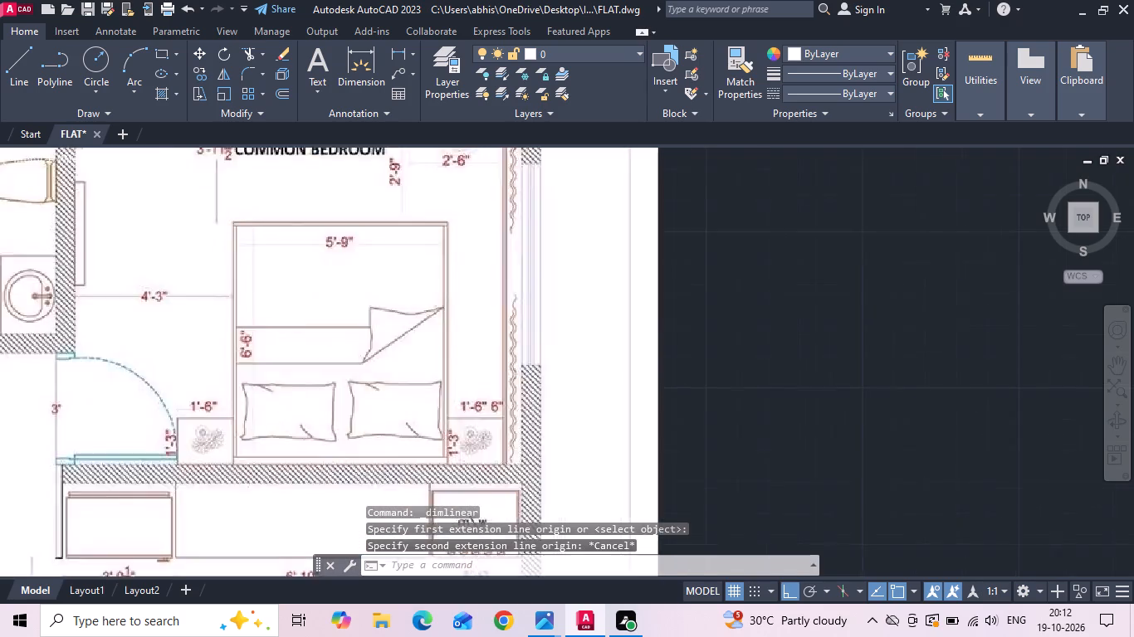
pyautogui.scroll(-1, 607, 394)
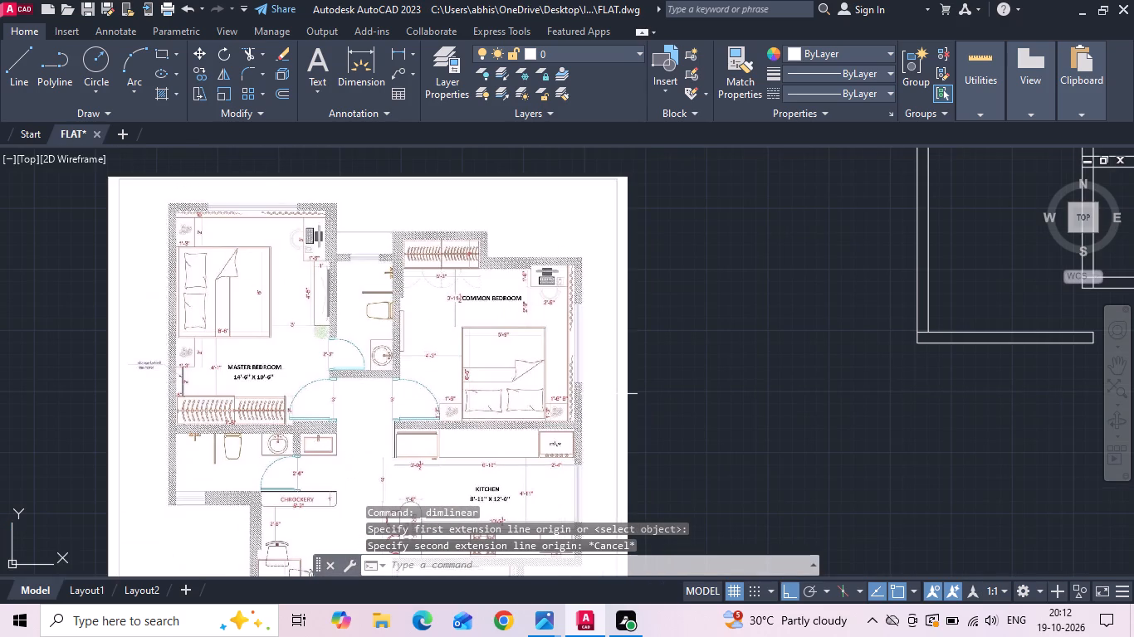
pyautogui.scroll(2, 319, 217)
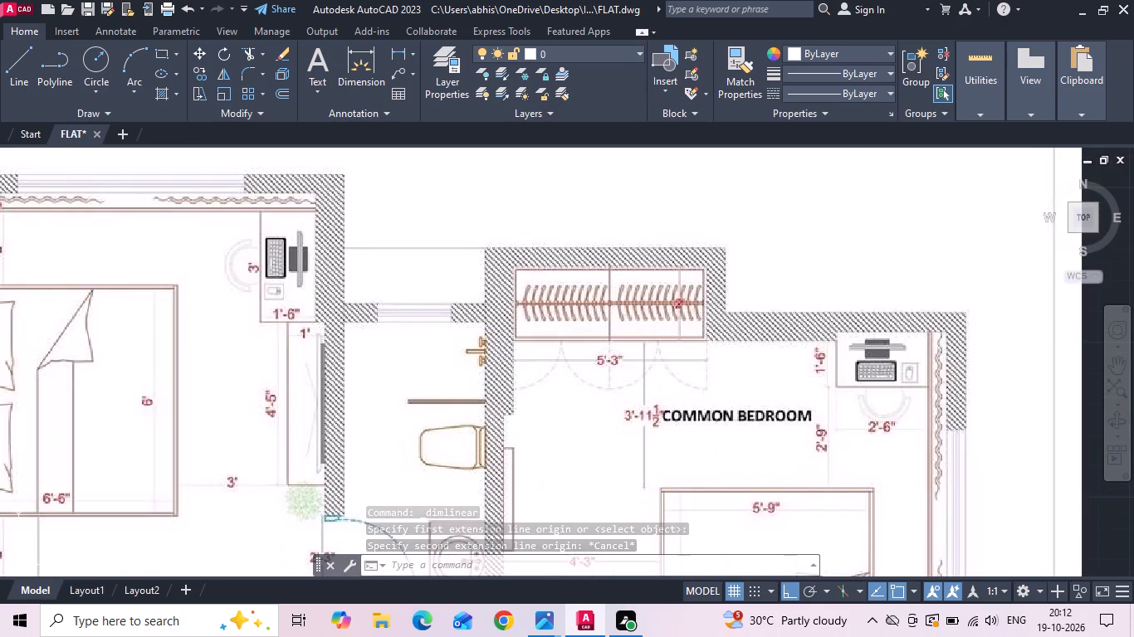
pyautogui.click(394, 47)
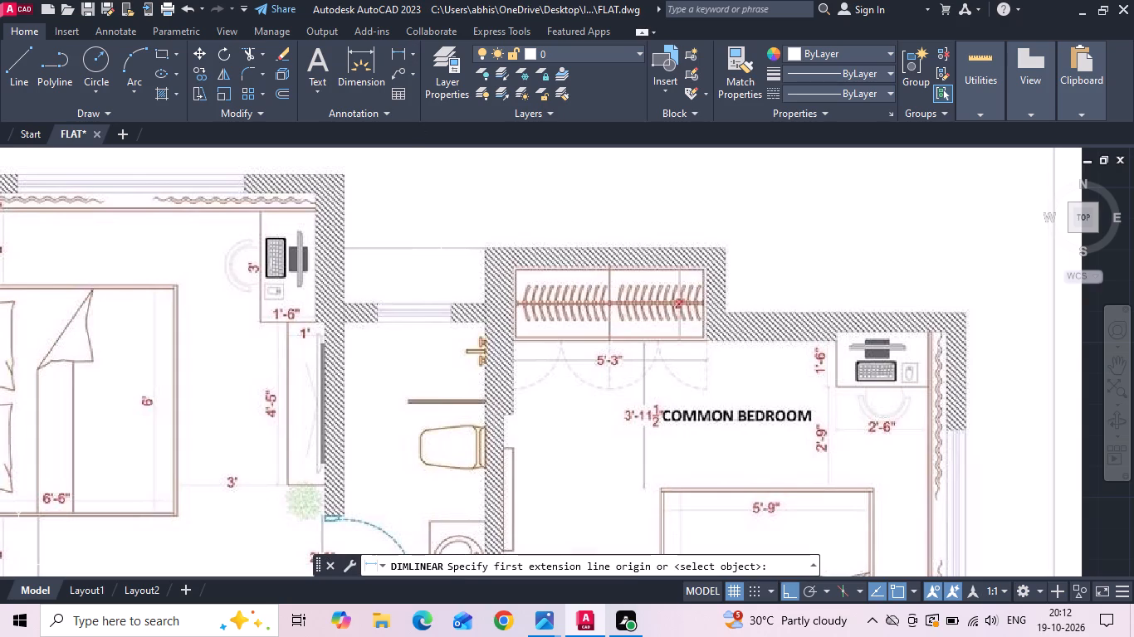
pyautogui.click(439, 248)
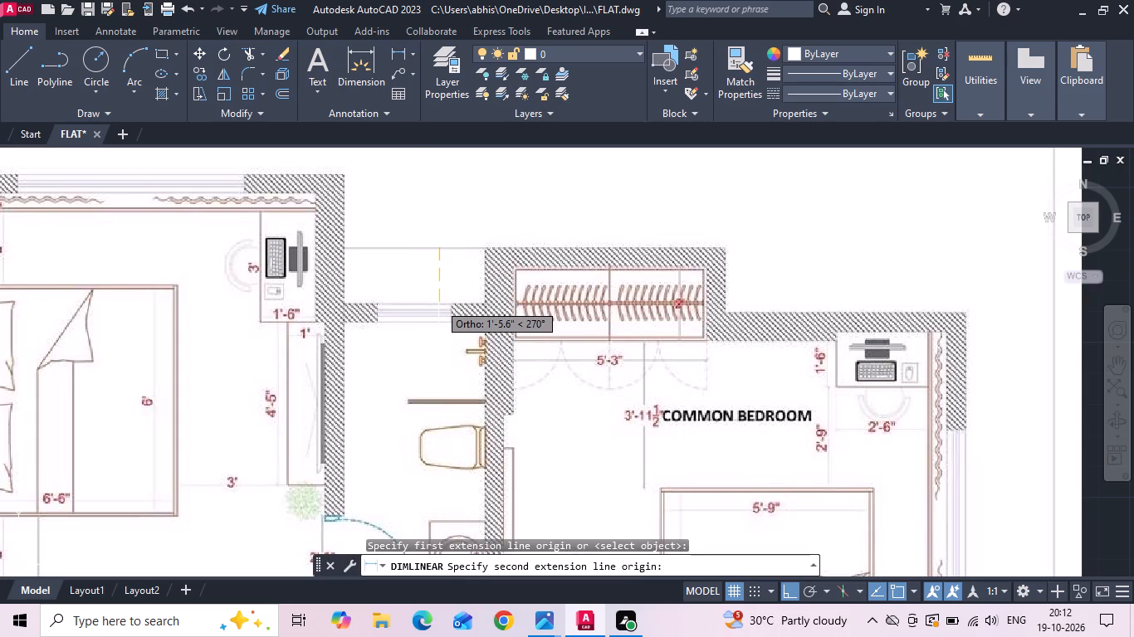
pyautogui.press('Escape')
# Offset the upper line of the bathroom's top wall 1'6" upward.
pyautogui.scroll(-4, 350, 304)
pyautogui.scroll(2, 656, 257)
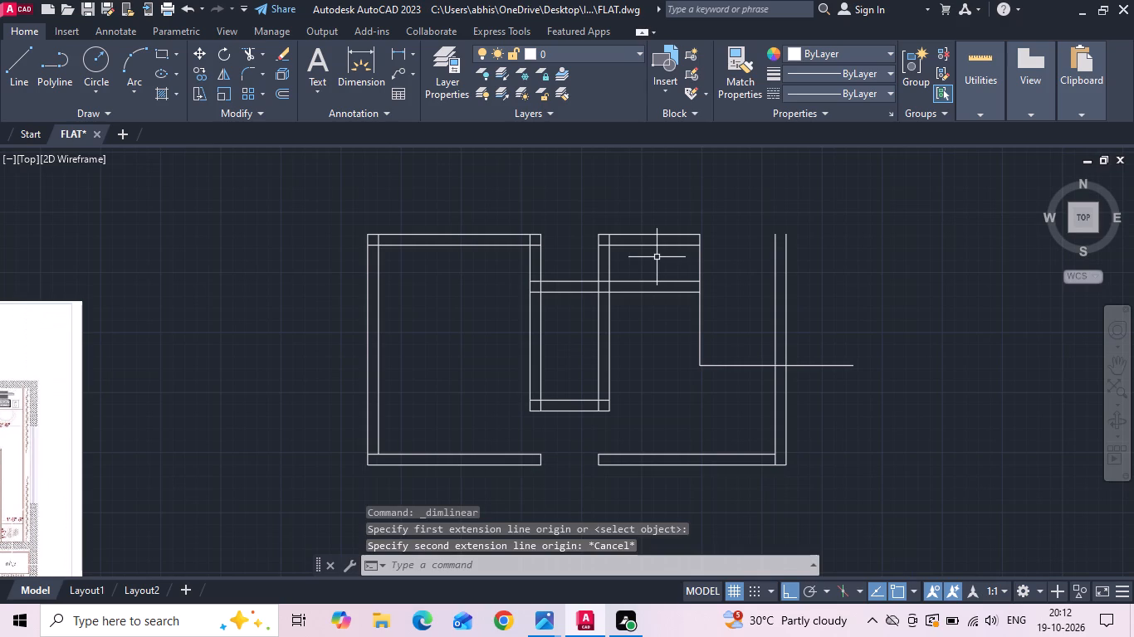
pyautogui.write('o')
pyautogui.press('space')
pyautogui.write("1'6")
pyautogui.press('space')
pyautogui.scroll(1, 569, 287)
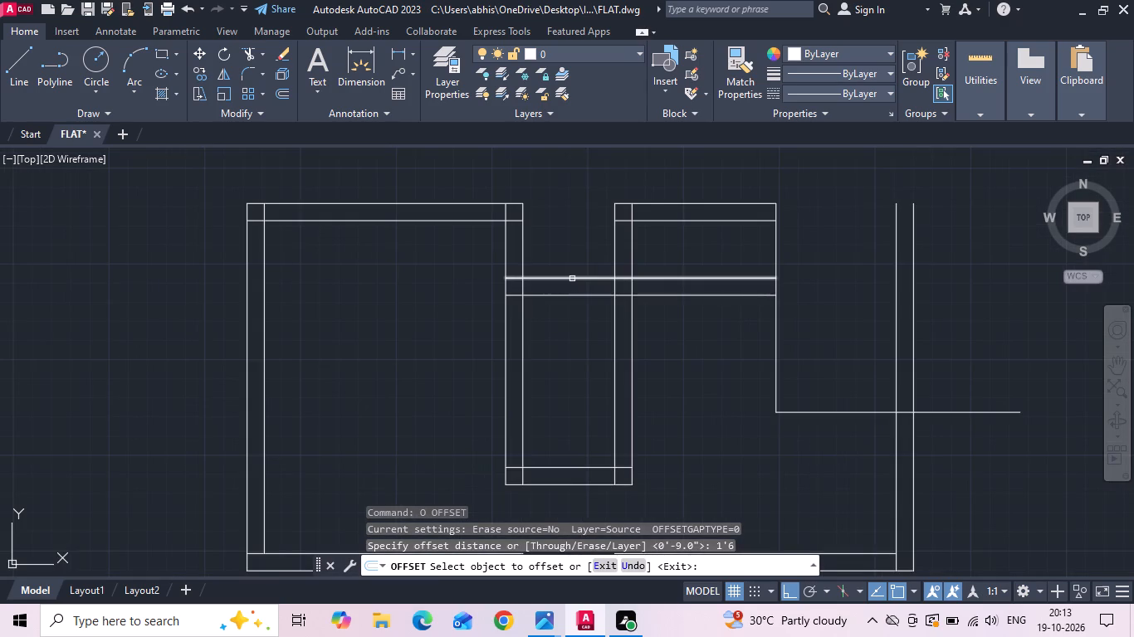
pyautogui.moveTo(572, 279); pyautogui.dragTo(572, 267)
pyautogui.click(577, 234)
pyautogui.press('Escape')
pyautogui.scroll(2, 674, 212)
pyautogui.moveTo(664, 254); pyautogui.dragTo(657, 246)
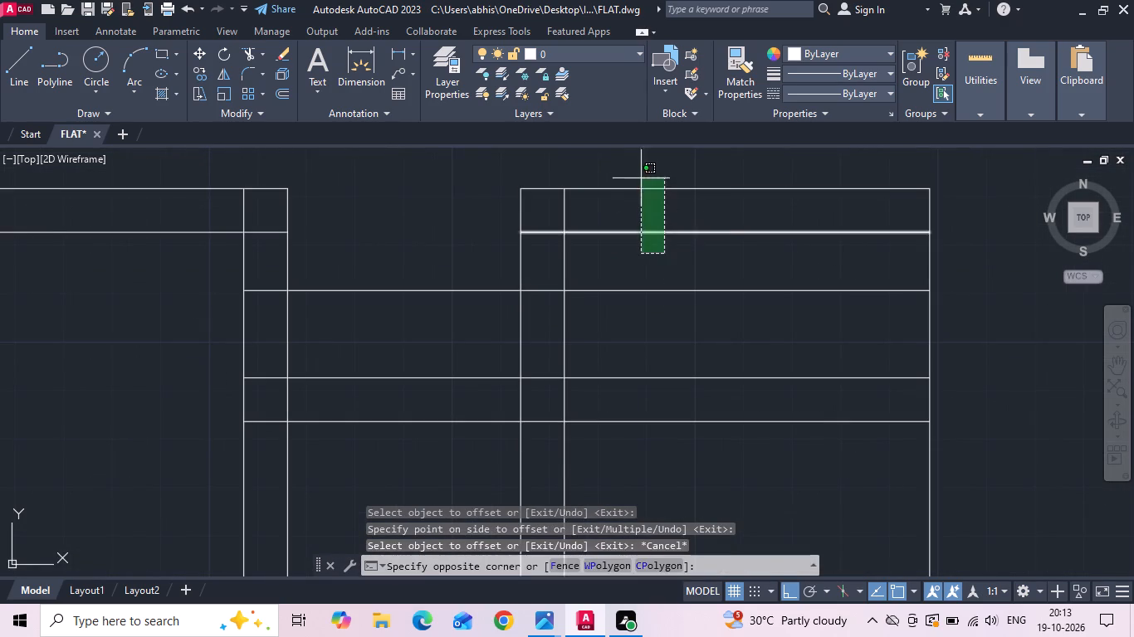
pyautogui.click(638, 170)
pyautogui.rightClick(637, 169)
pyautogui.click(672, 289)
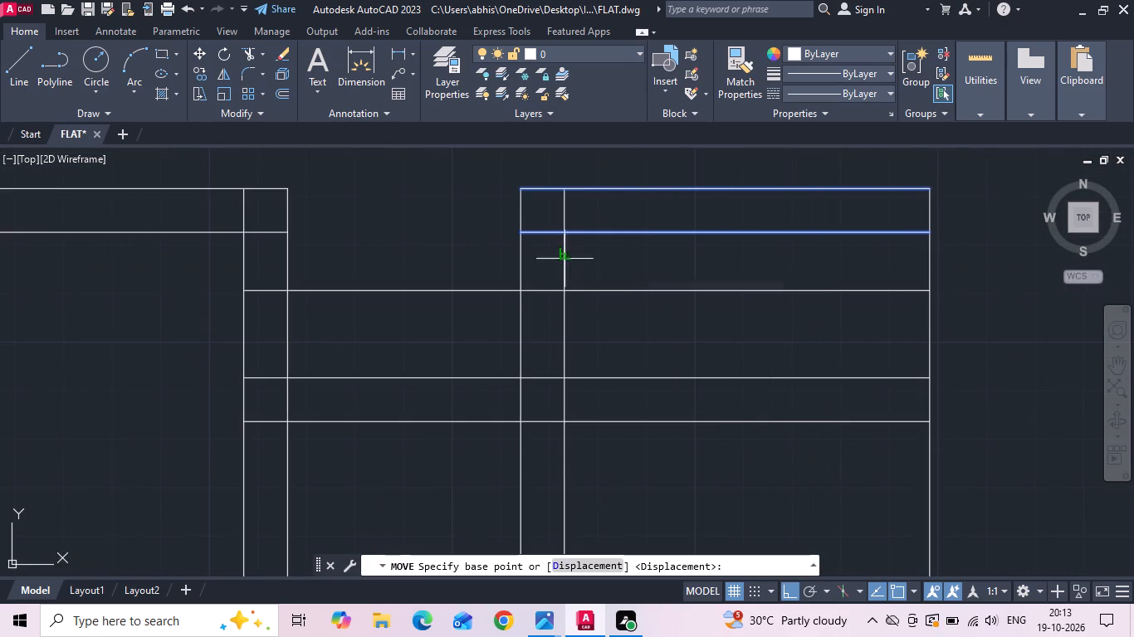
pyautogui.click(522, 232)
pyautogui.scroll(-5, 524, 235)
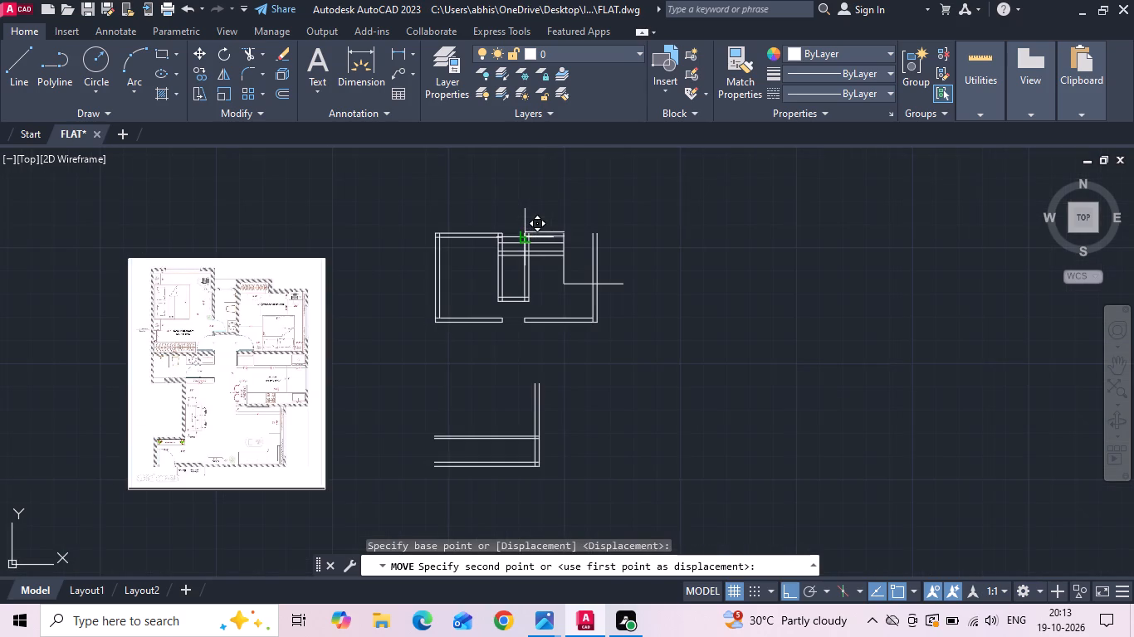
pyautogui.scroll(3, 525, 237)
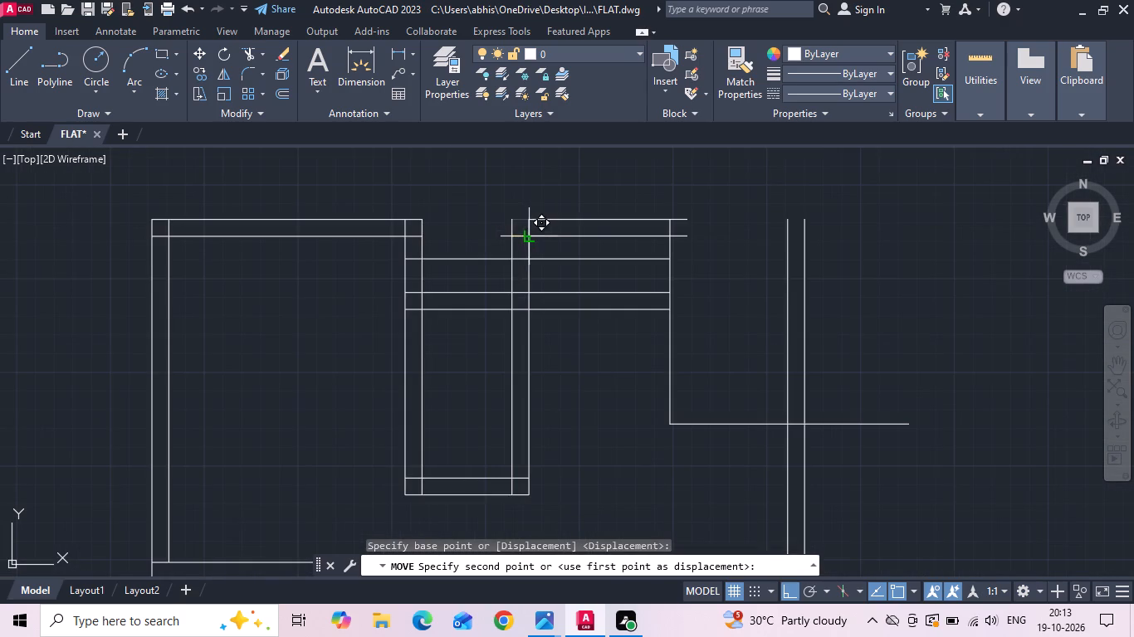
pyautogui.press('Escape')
# Move both lines of the common bedroom's top wall down so the upper one aligns with the line offset above the bathroom.
pyautogui.scroll(2, 521, 221)
pyautogui.moveTo(519, 201); pyautogui.dragTo(518, 235)
pyautogui.click(512, 270)
pyautogui.rightClick(512, 270)
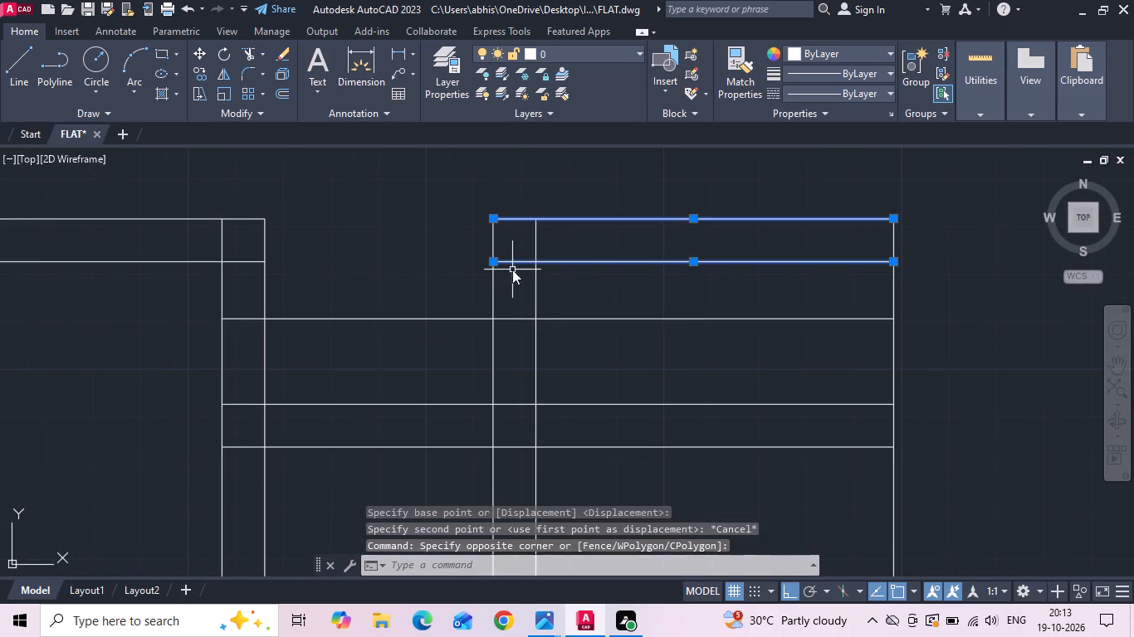
pyautogui.click(545, 319)
pyautogui.click(495, 218)
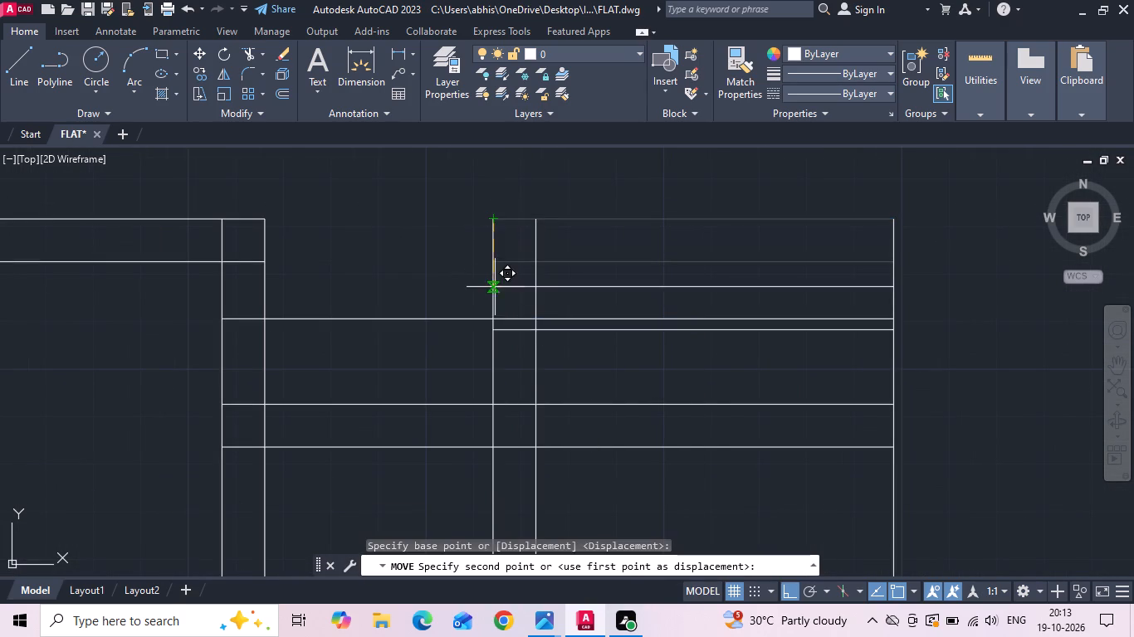
pyautogui.click(495, 317)
# Trim both lines of the bathroom–common bedroom partition wall above the relocated top wall.
pyautogui.write('tr')
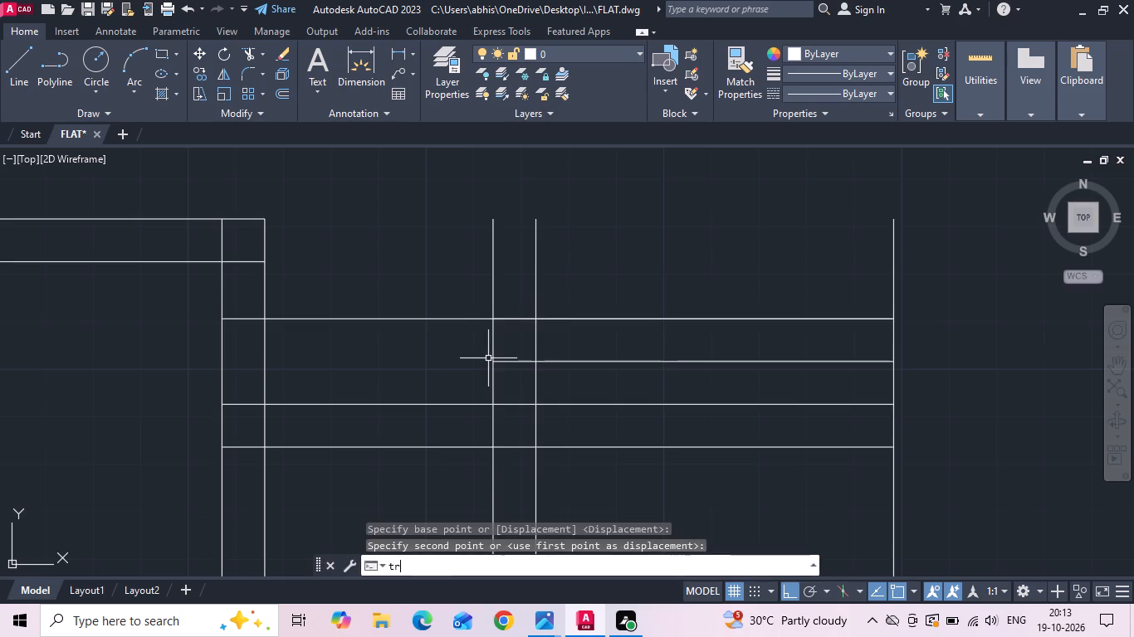
pyautogui.press('space')
pyautogui.press('space')
pyautogui.moveTo(469, 288); pyautogui.dragTo(694, 258)
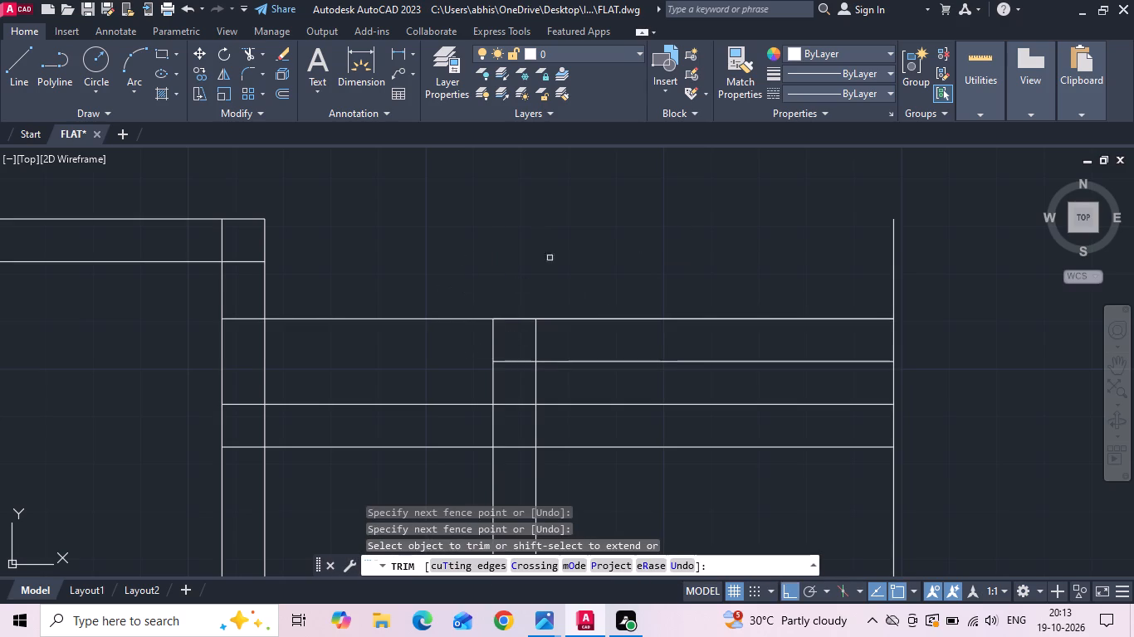
# Trim the line segments crossing inside the master bedroom's right wall and inside the bathroom–common bedroom partition wall.
pyautogui.click(249, 255)
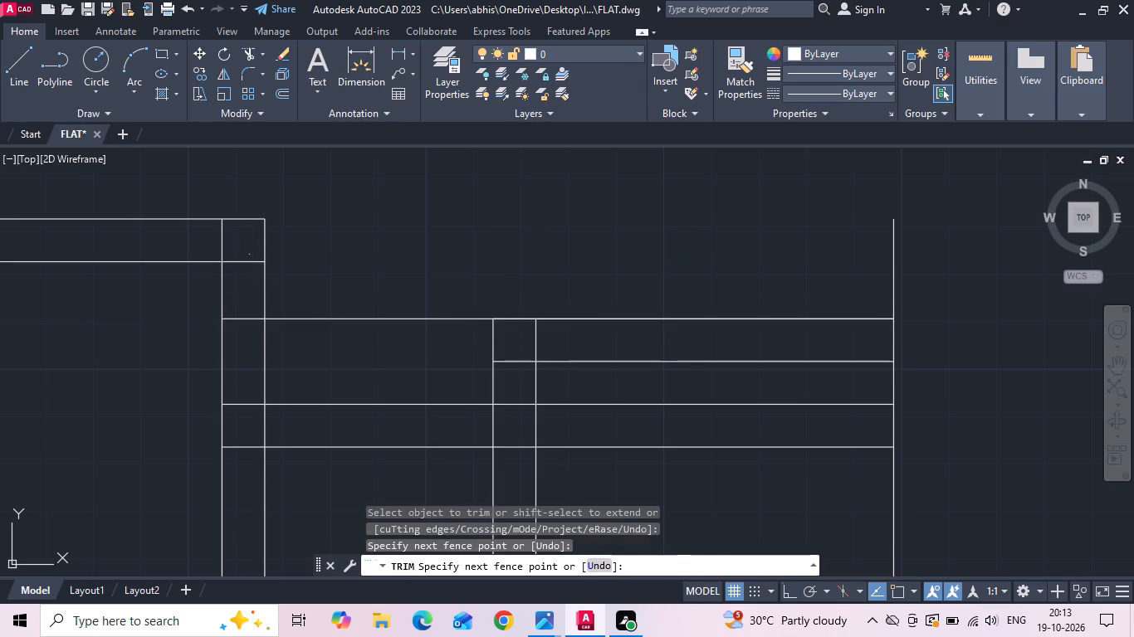
pyautogui.moveTo(248, 514); pyautogui.dragTo(247, 498)
pyautogui.click(222, 234)
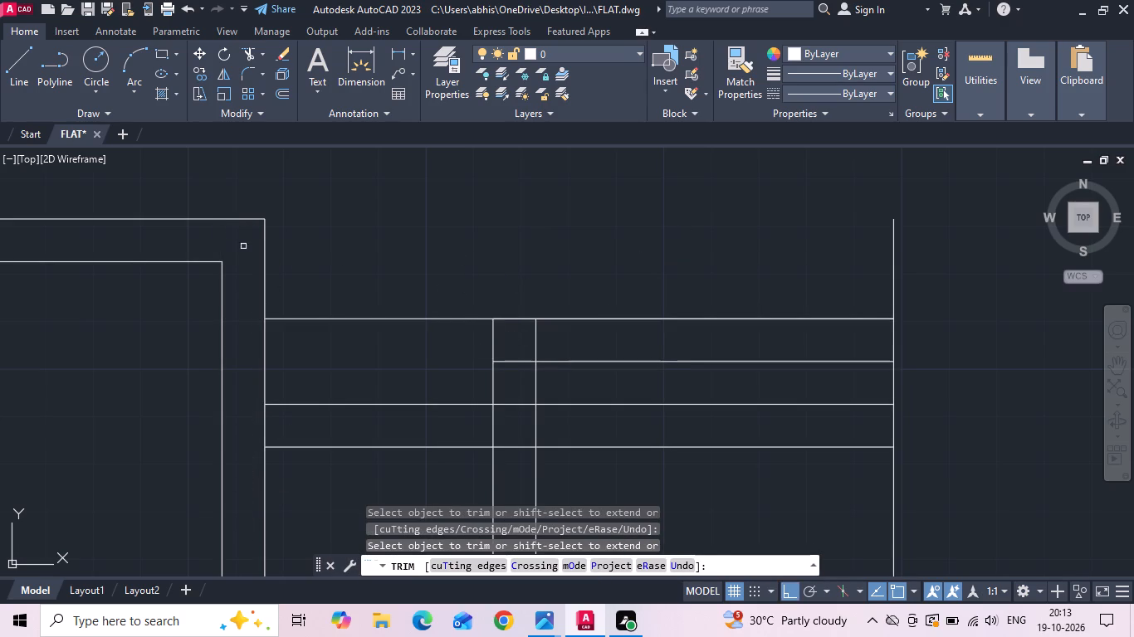
pyautogui.moveTo(513, 345); pyautogui.dragTo(514, 387)
pyautogui.click(504, 482)
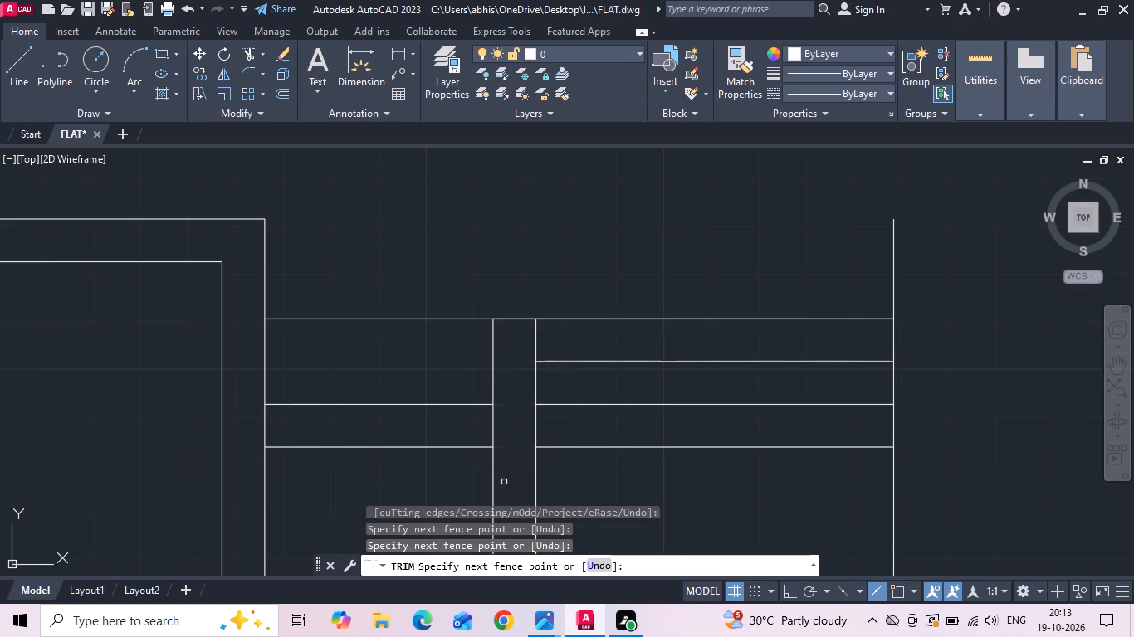
# Trim the vertical segments crossing the bathroom's top wall at both ends and the two leftover wall lines continuing into the common bedroom.
pyautogui.click(504, 426)
pyautogui.click(252, 419)
pyautogui.scroll(-2, 587, 246)
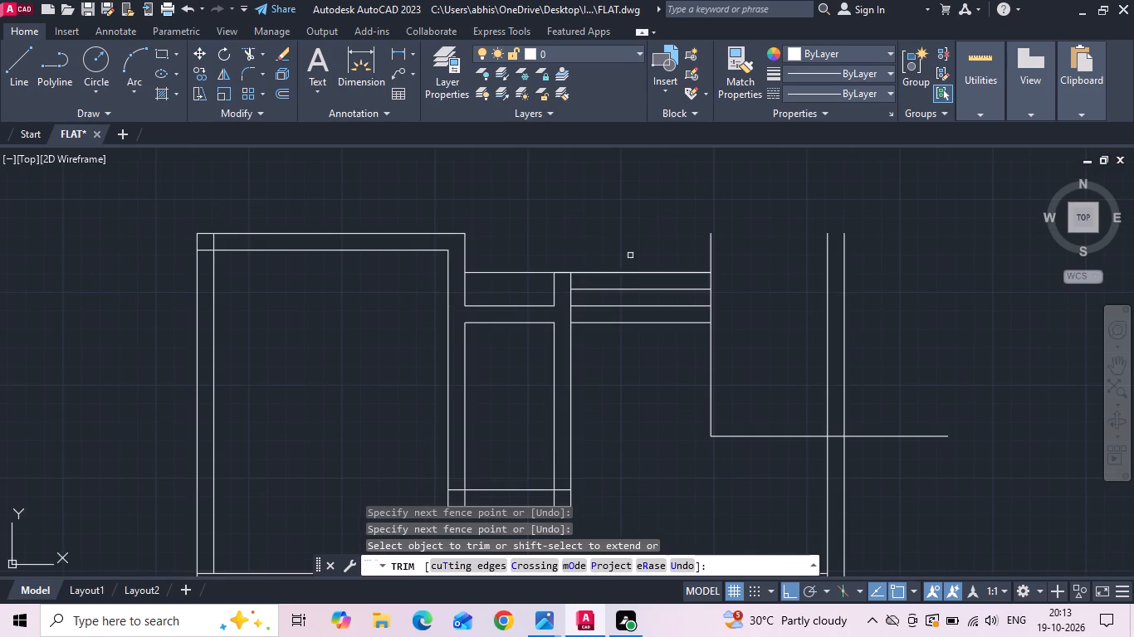
pyautogui.moveTo(621, 294); pyautogui.dragTo(619, 343)
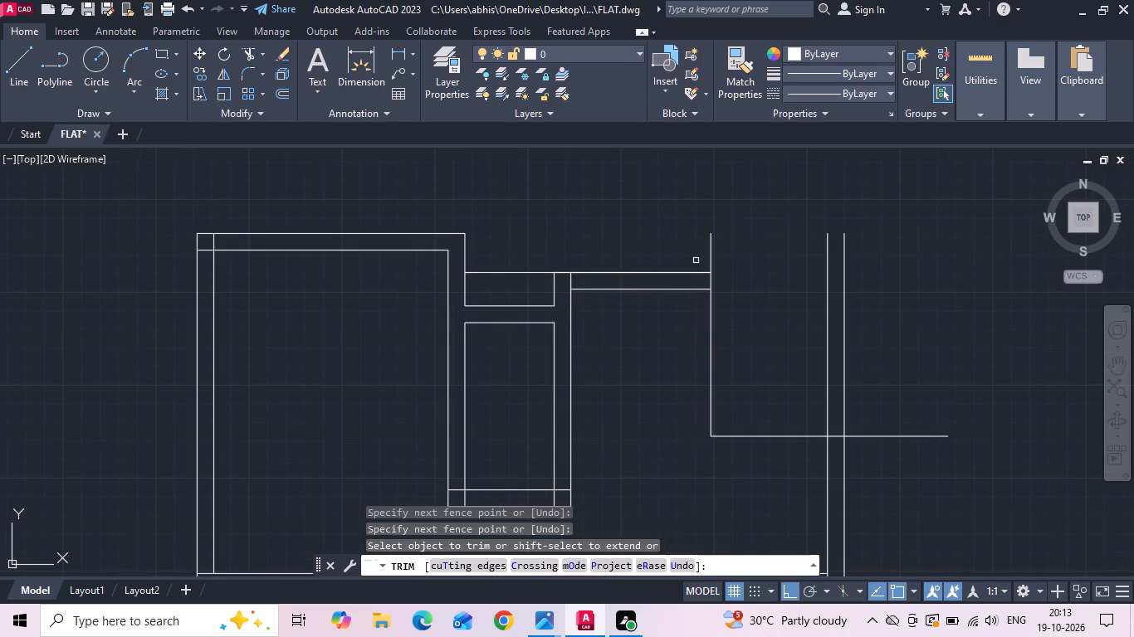
# Trim the vertical line projecting above the common bedroom's top wall and the partition line segment crossing inside that wall.
pyautogui.moveTo(700, 257); pyautogui.dragTo(775, 260)
pyautogui.scroll(-2, 675, 270)
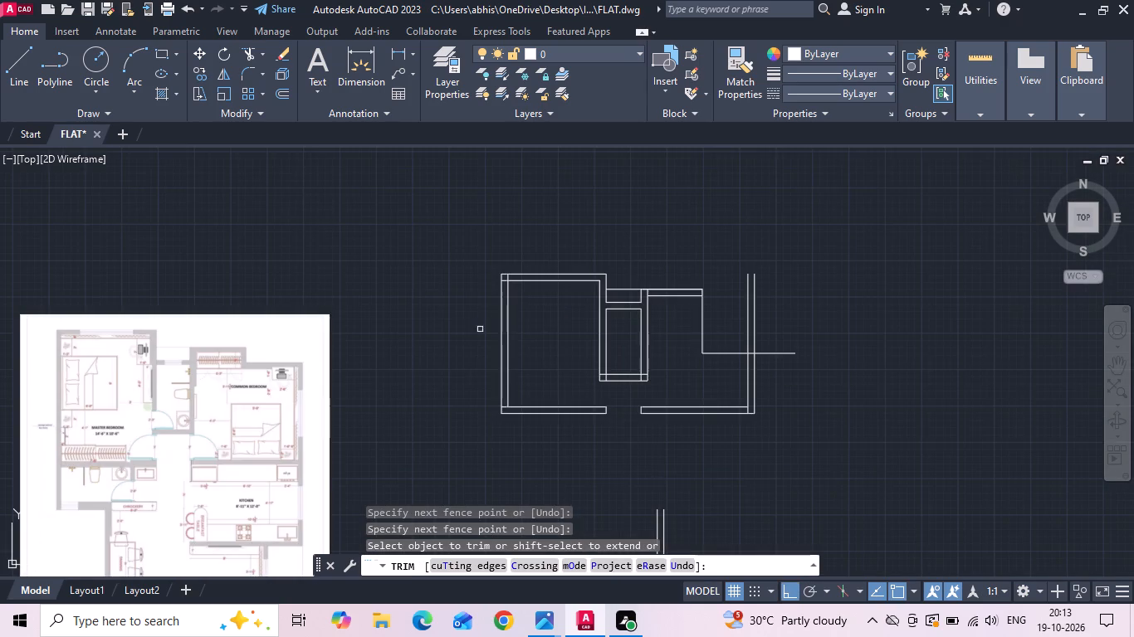
pyautogui.scroll(3, 633, 296)
pyautogui.click(681, 284)
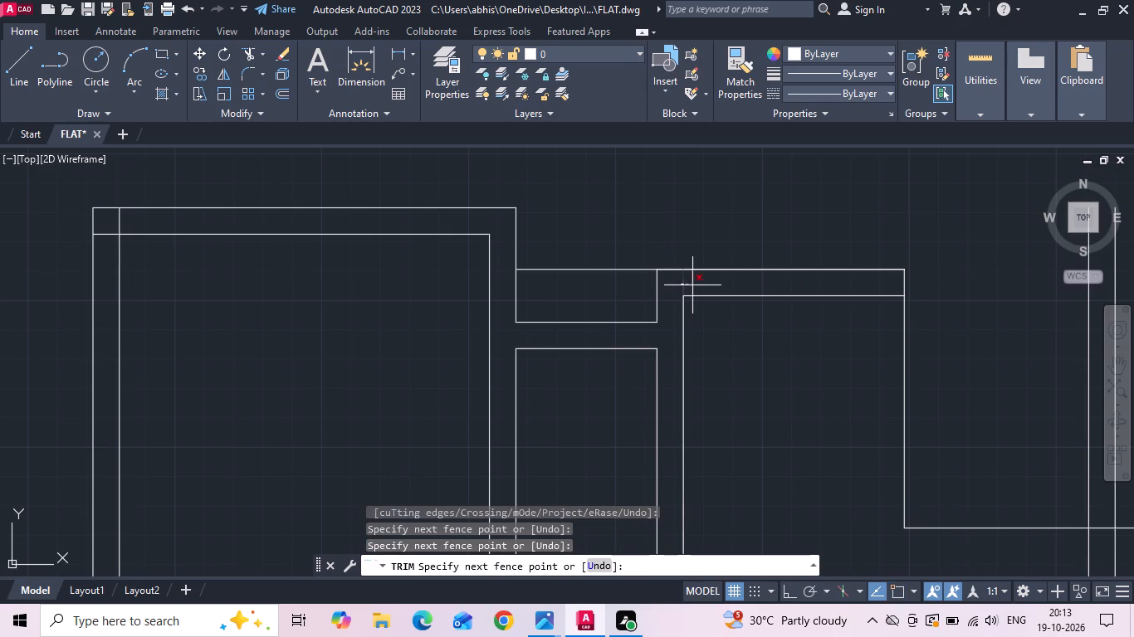
pyautogui.click(692, 285)
pyautogui.scroll(-2, 736, 353)
pyautogui.moveTo(757, 394); pyautogui.dragTo(848, 350, button='middle')
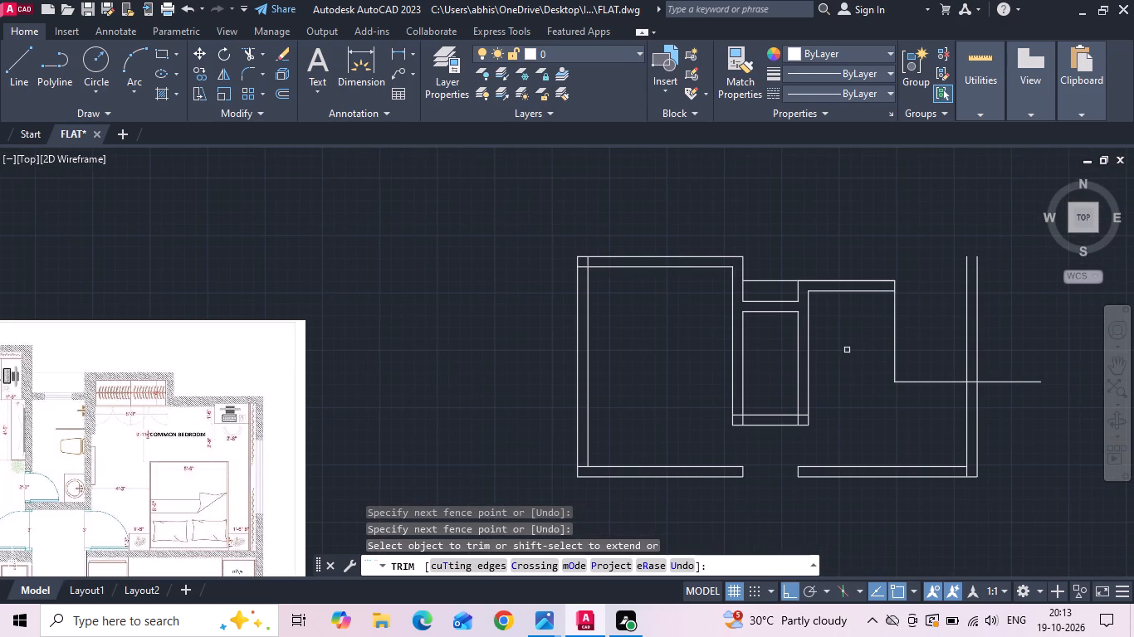
pyautogui.press('Escape')
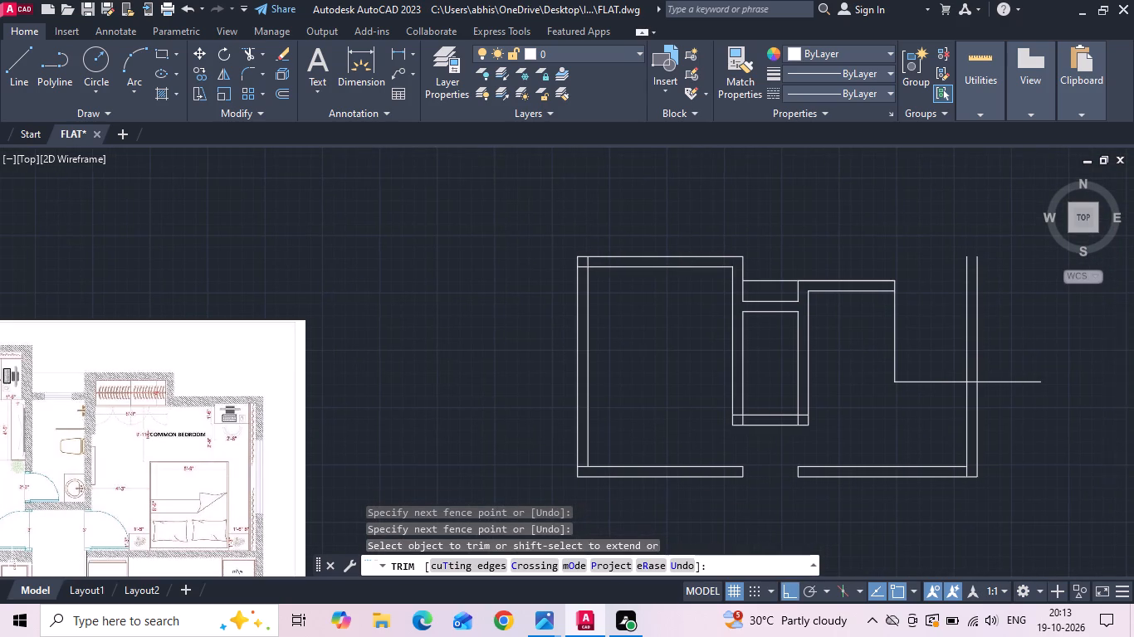
# Measure the depth of the common bedroom's wardrobe recess on the reference image with a linear dimension.
pyautogui.scroll(2, 107, 401)
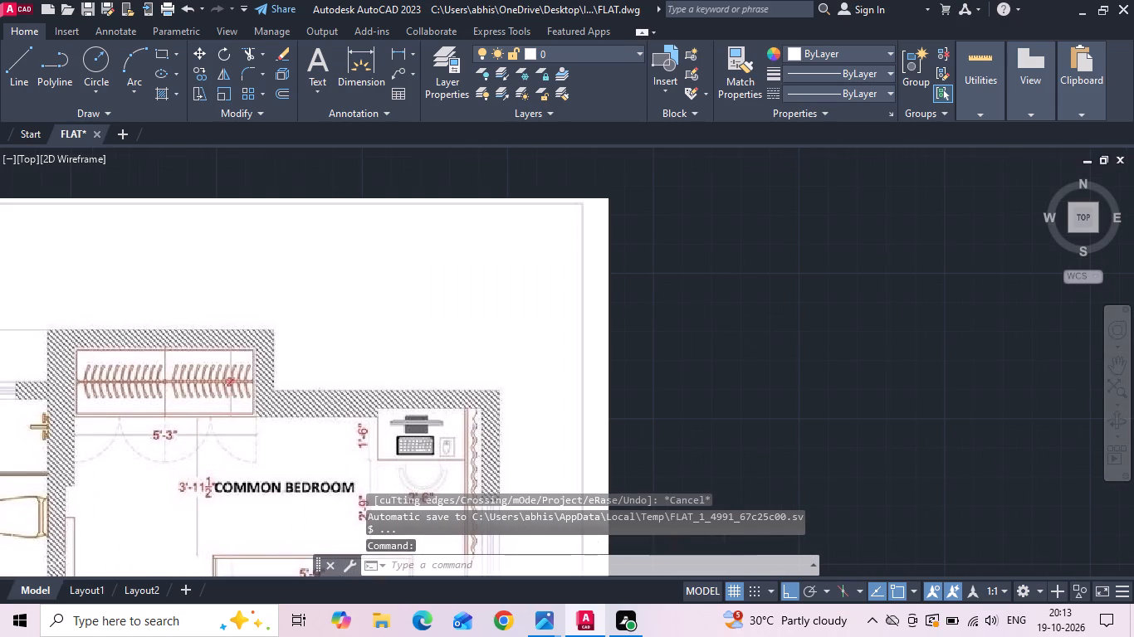
pyautogui.click(396, 53)
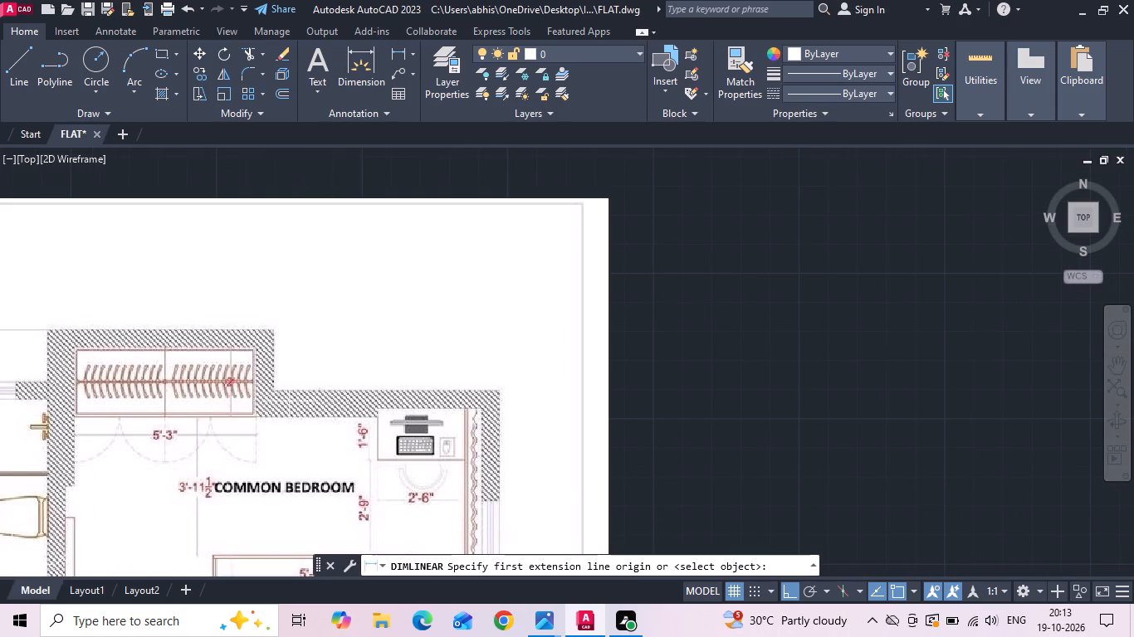
pyautogui.scroll(1, 257, 401)
pyautogui.moveTo(234, 390); pyautogui.dragTo(591, 309, button='middle')
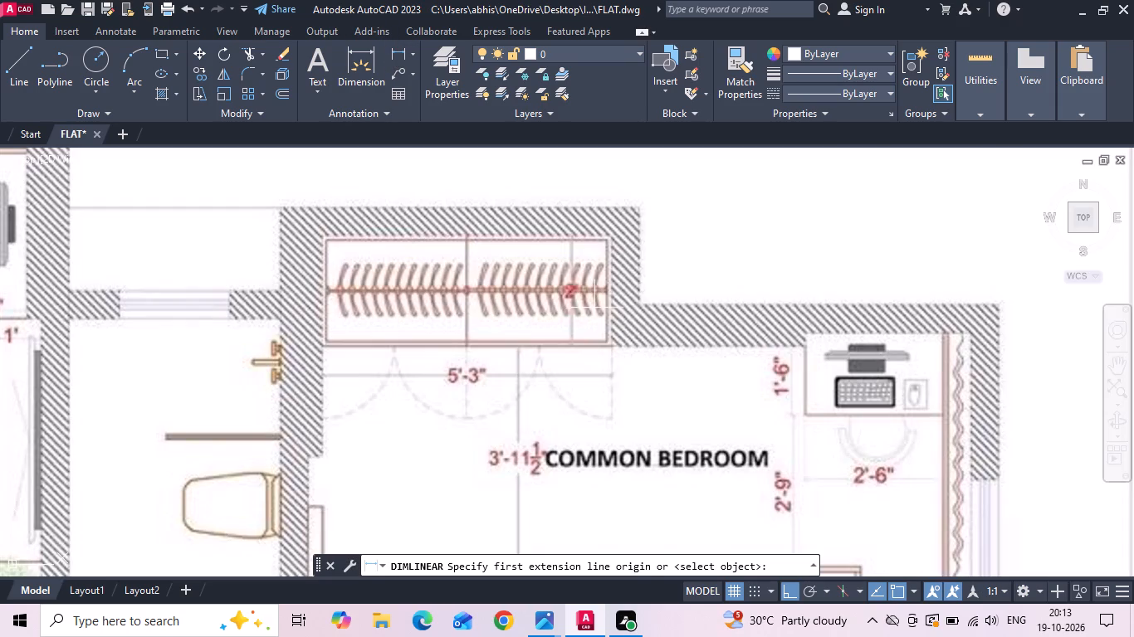
pyautogui.click(580, 236)
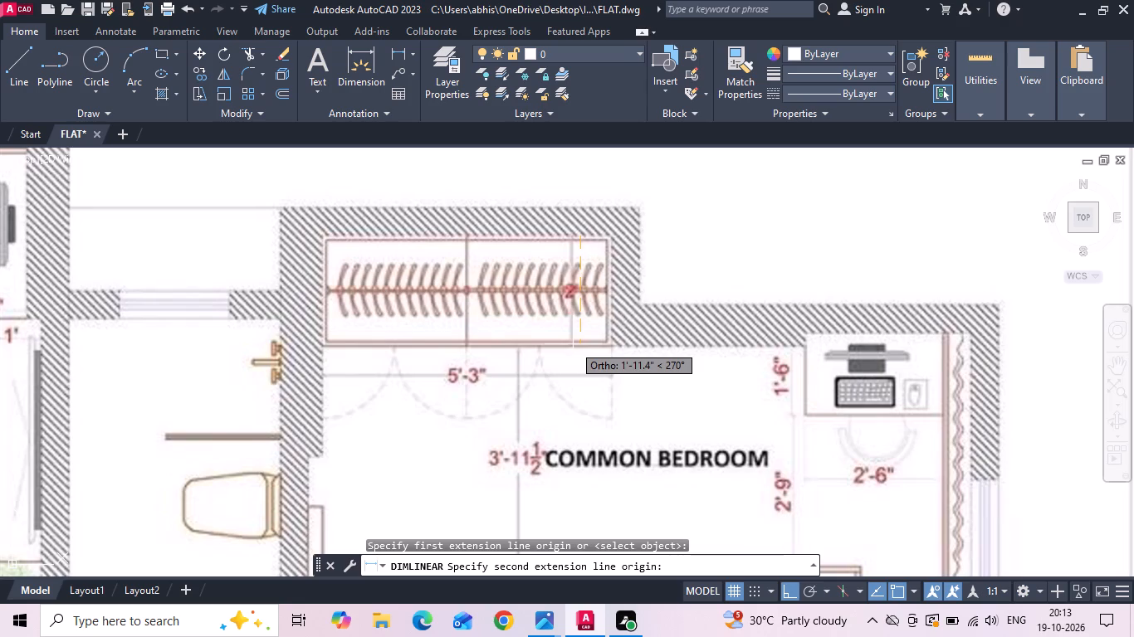
pyautogui.press('Escape')
# Offset the inner line of the common bedroom's top wall 2' downward for the wardrobe recess depth.
pyautogui.scroll(-3, 566, 252)
pyautogui.scroll(3, 359, 406)
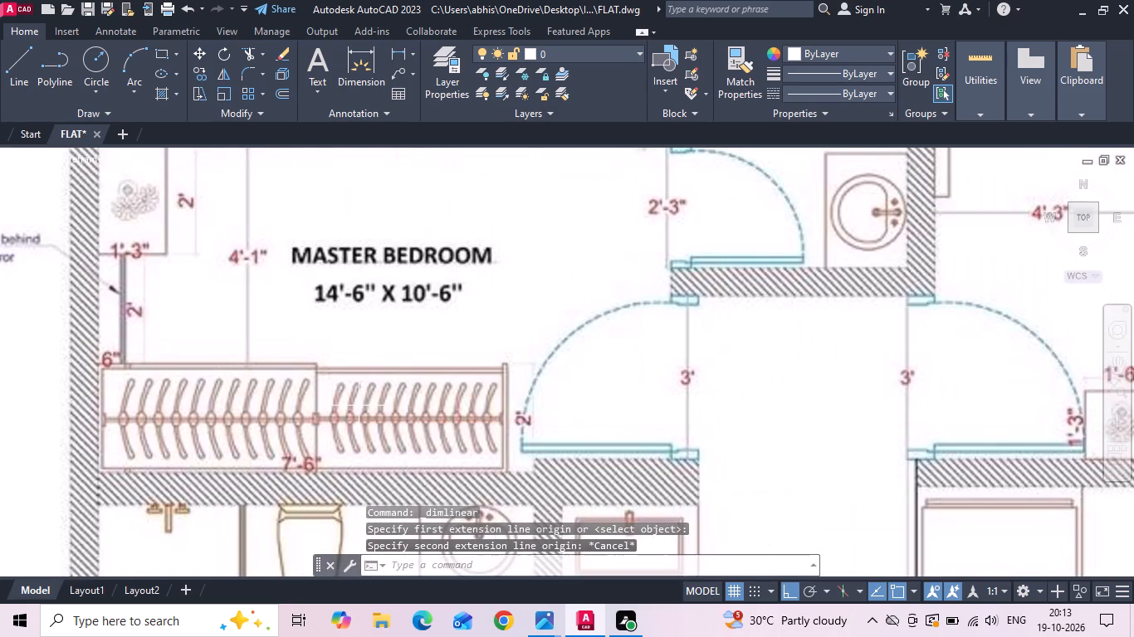
pyautogui.scroll(-3, 354, 402)
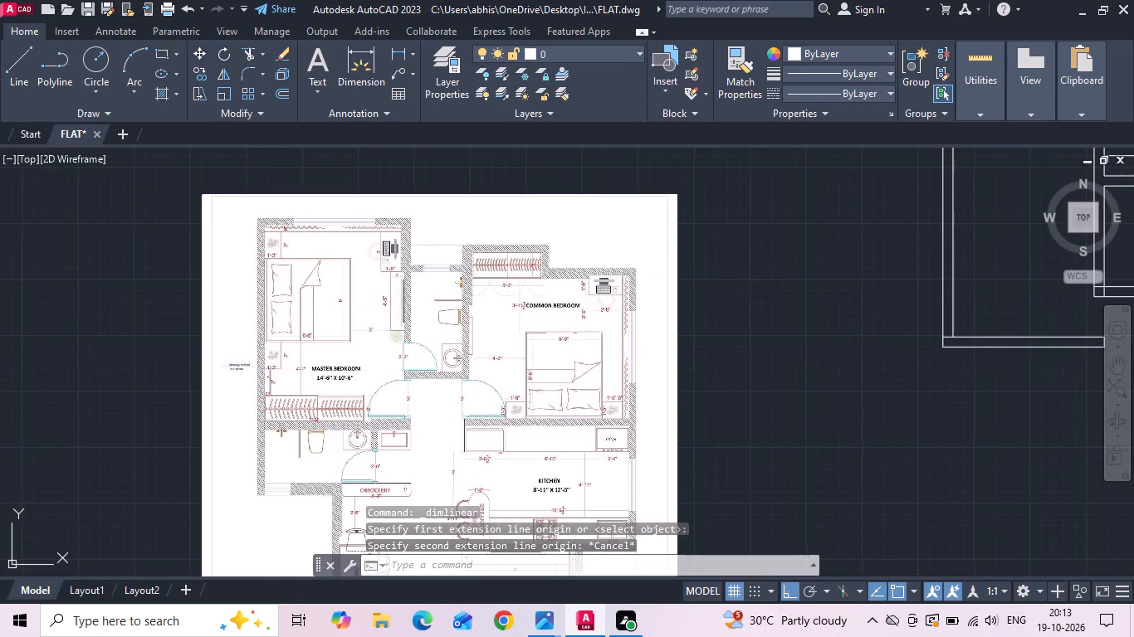
pyautogui.moveTo(791, 277); pyautogui.dragTo(227, 371, button='middle')
pyautogui.scroll(1, 682, 284)
pyautogui.write('o')
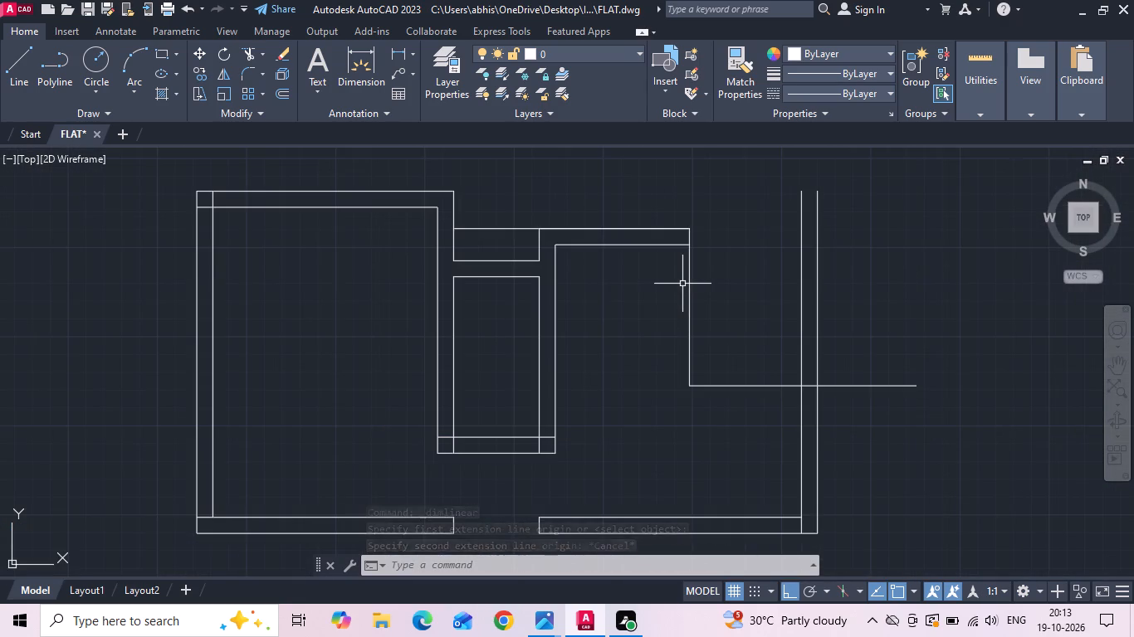
pyautogui.press('space')
pyautogui.write("2'")
pyautogui.press('Return')
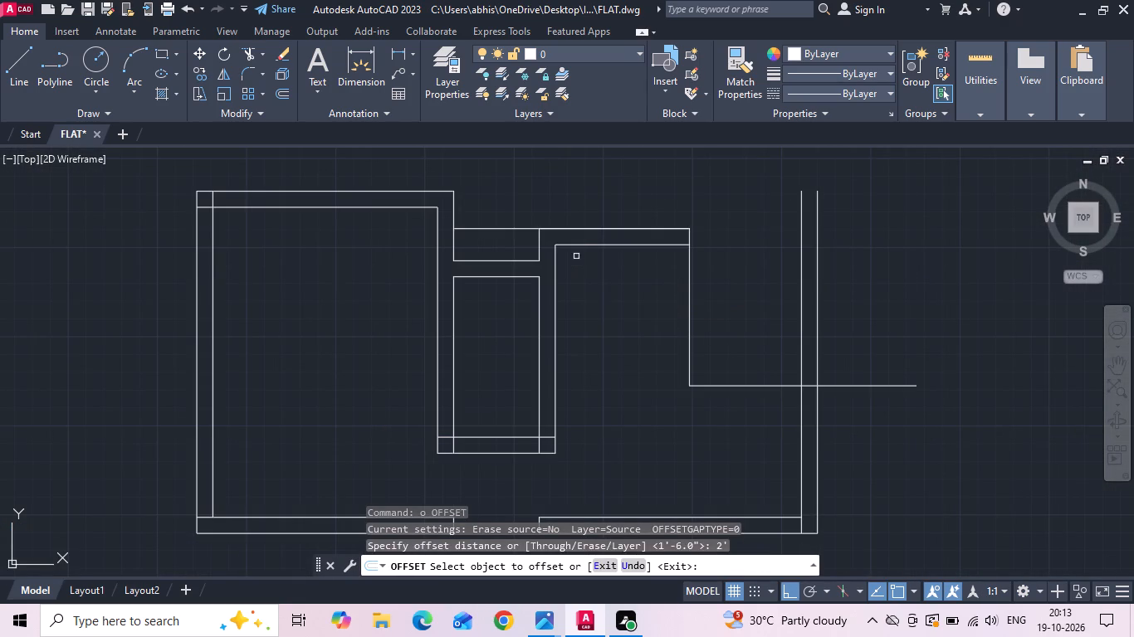
pyautogui.click(582, 245)
pyautogui.click(583, 319)
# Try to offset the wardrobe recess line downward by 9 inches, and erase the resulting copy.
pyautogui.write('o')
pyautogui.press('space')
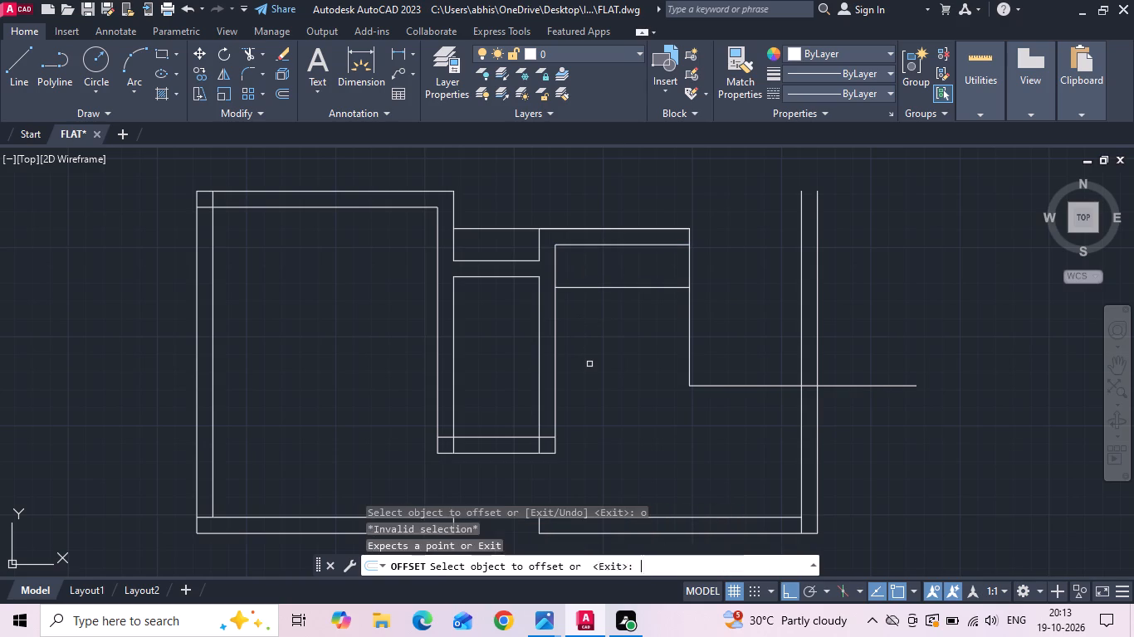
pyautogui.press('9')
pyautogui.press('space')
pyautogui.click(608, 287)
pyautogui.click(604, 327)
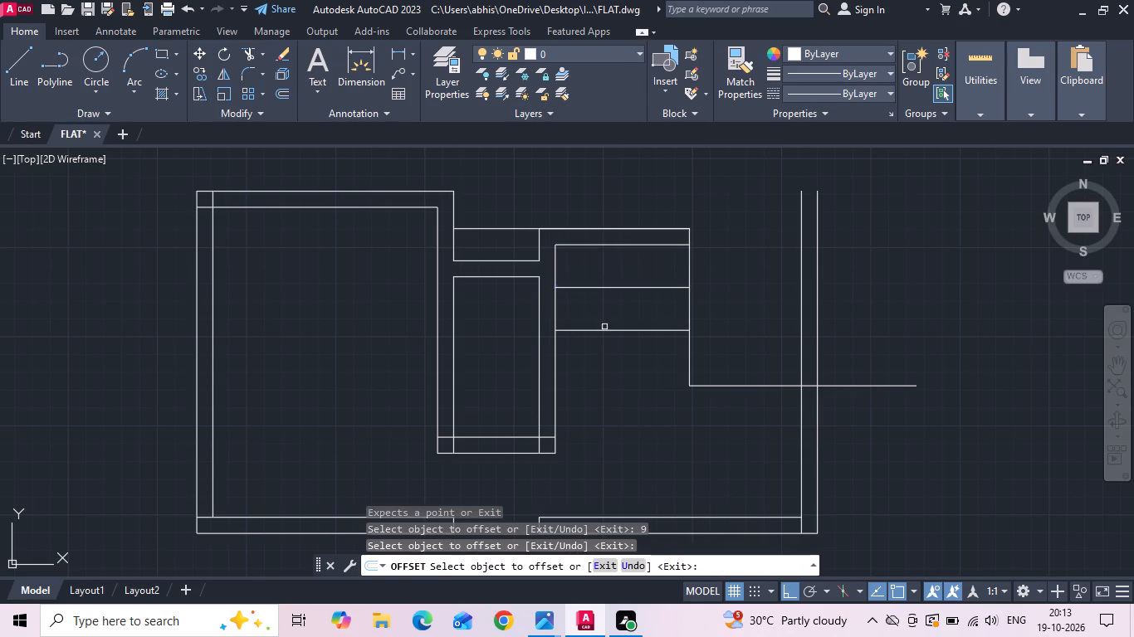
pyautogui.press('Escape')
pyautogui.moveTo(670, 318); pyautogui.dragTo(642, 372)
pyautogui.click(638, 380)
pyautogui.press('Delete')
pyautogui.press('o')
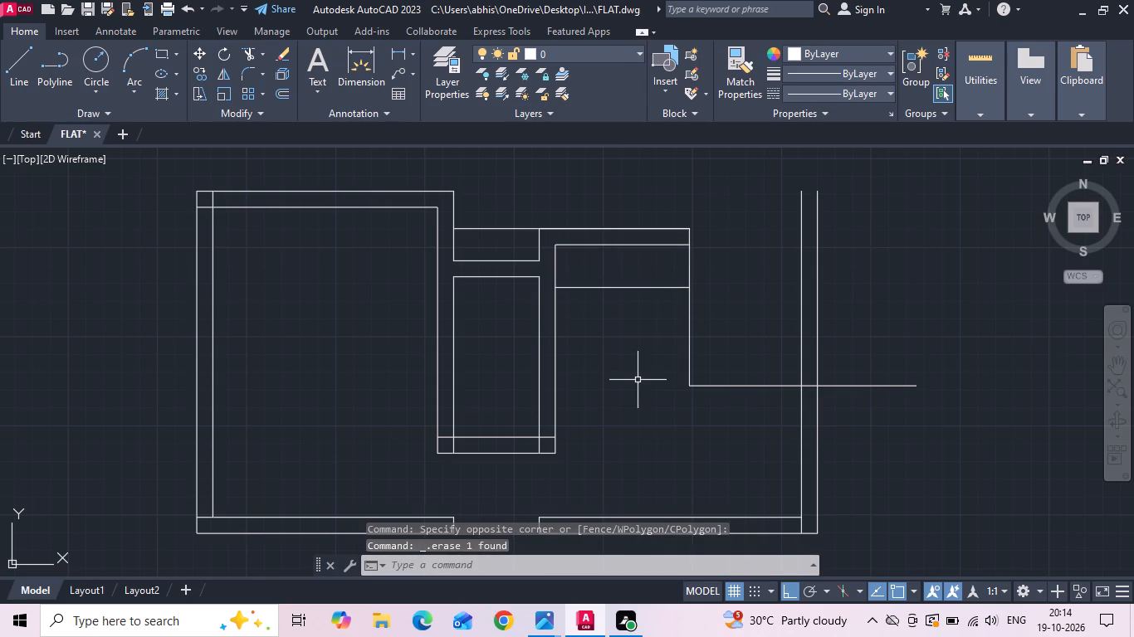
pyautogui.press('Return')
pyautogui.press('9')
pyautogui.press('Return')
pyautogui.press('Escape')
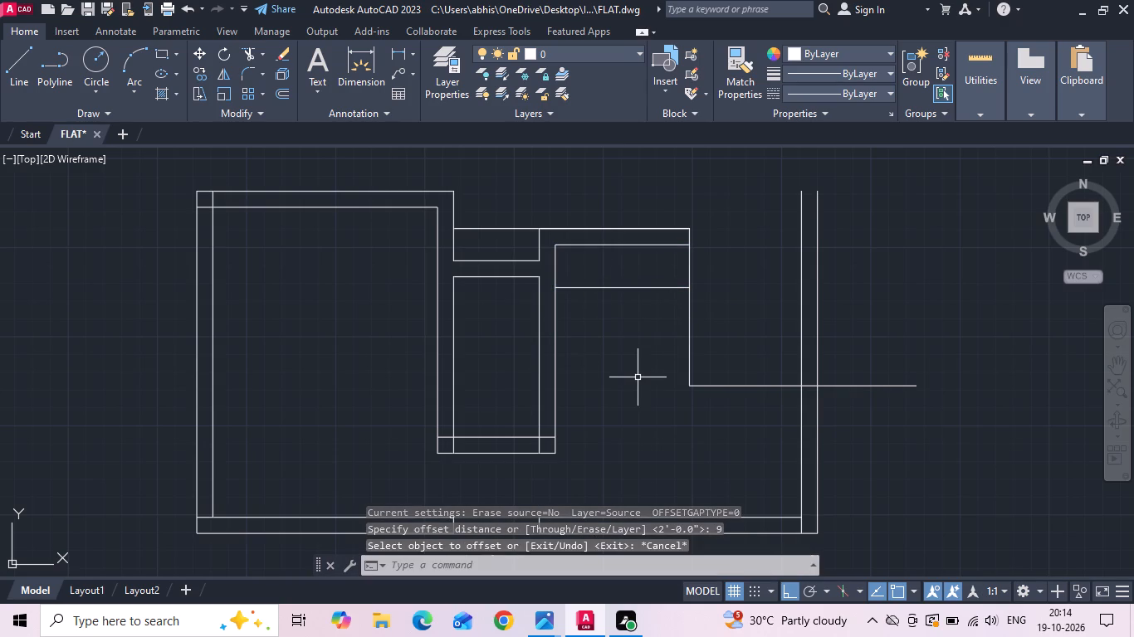
# Turn on command logging with LOGFILEON.
pyautogui.write('log')
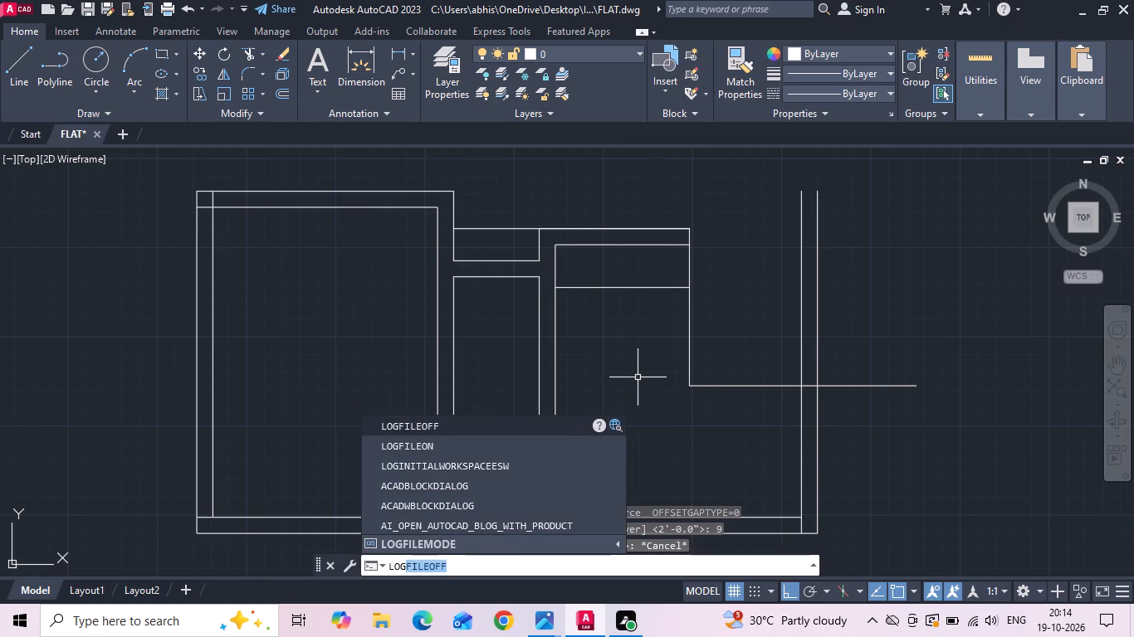
pyautogui.click(433, 449)
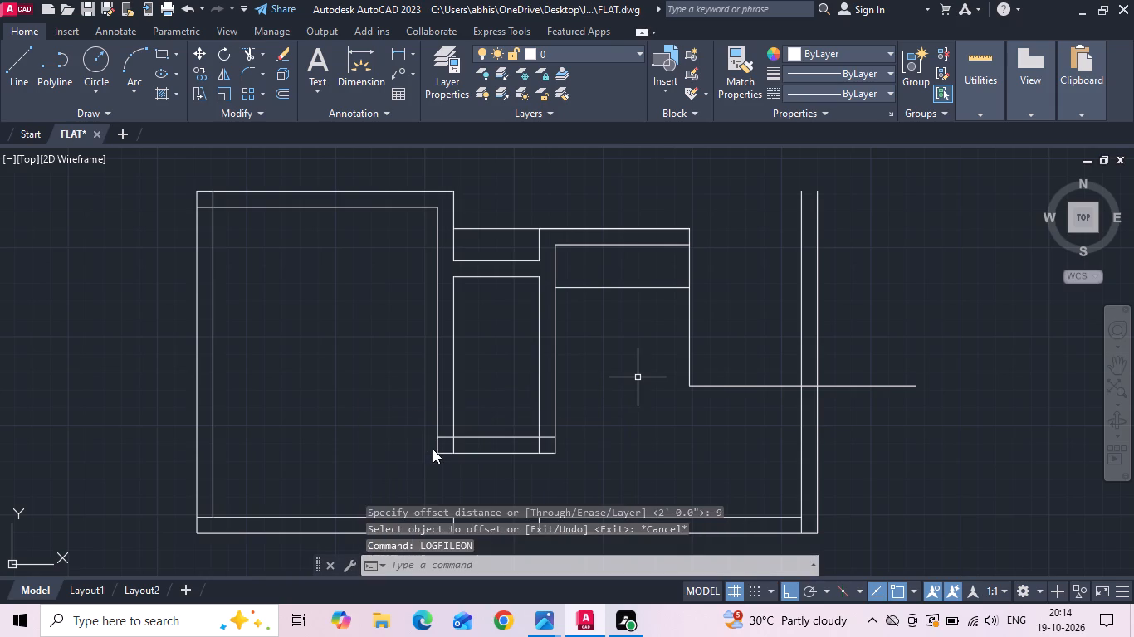
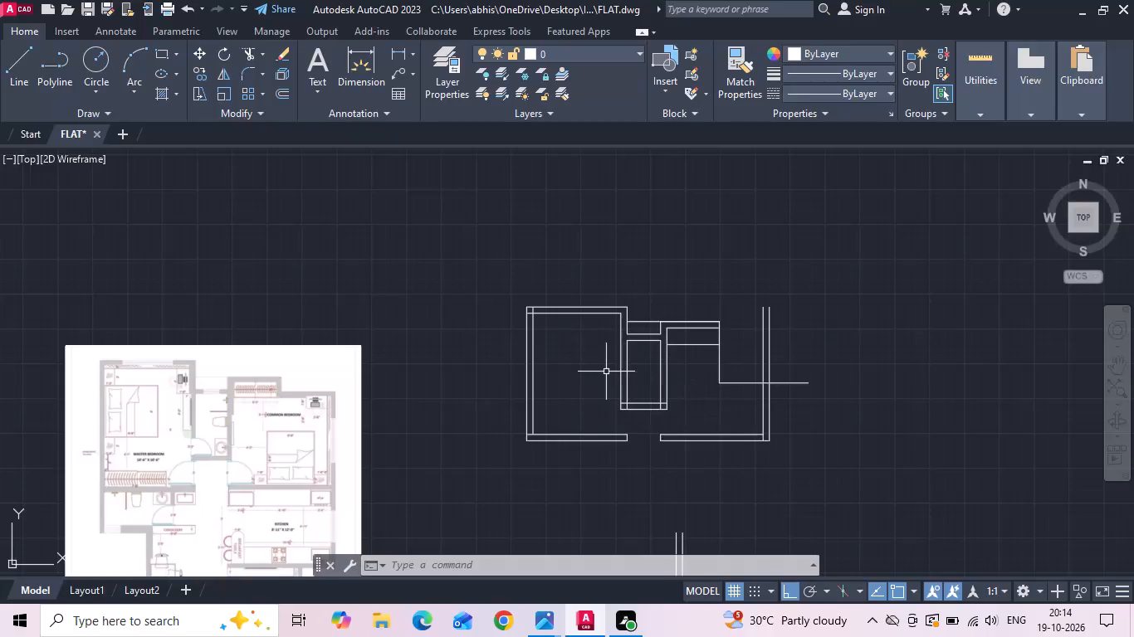
# Extend the common bedroom's wardrobe recess line to the room's outer right wall line.
pyautogui.scroll(2, 270, 399)
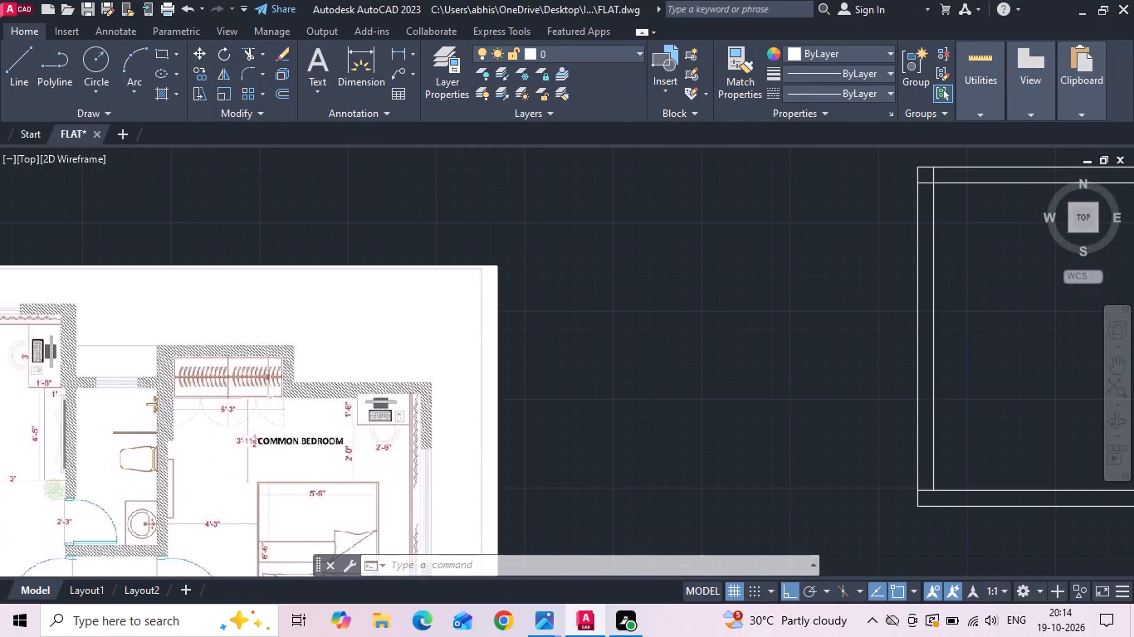
pyautogui.scroll(-2, 269, 399)
pyautogui.scroll(2, 728, 351)
pyautogui.write('ex')
pyautogui.press('space')
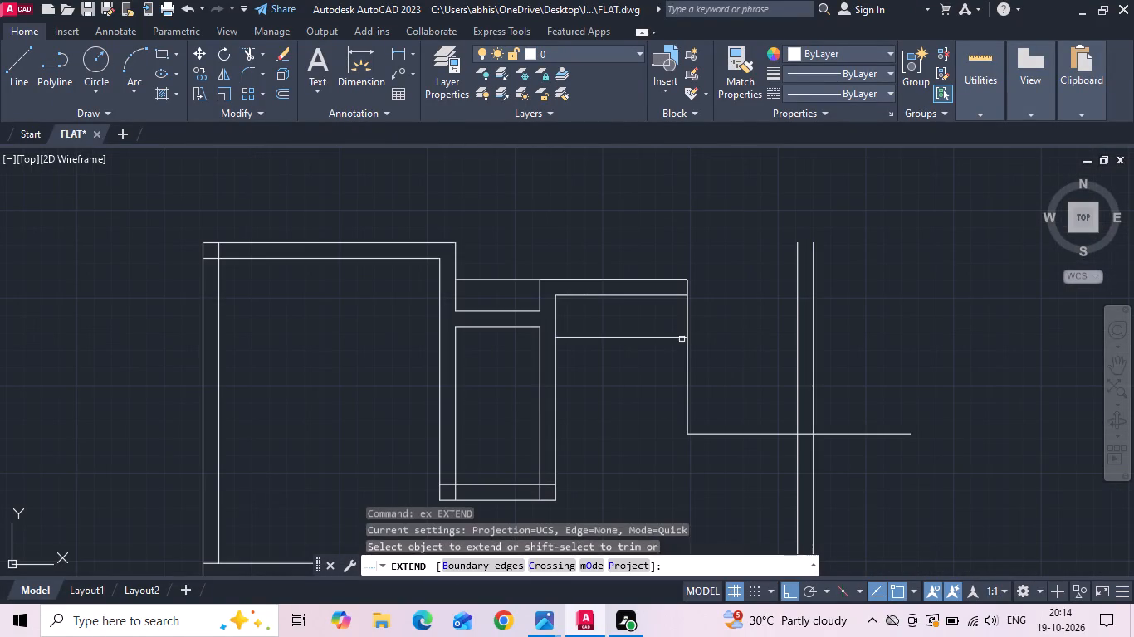
pyautogui.click(678, 337)
pyautogui.click(789, 333)
pyautogui.click(776, 357)
pyautogui.press('Escape')
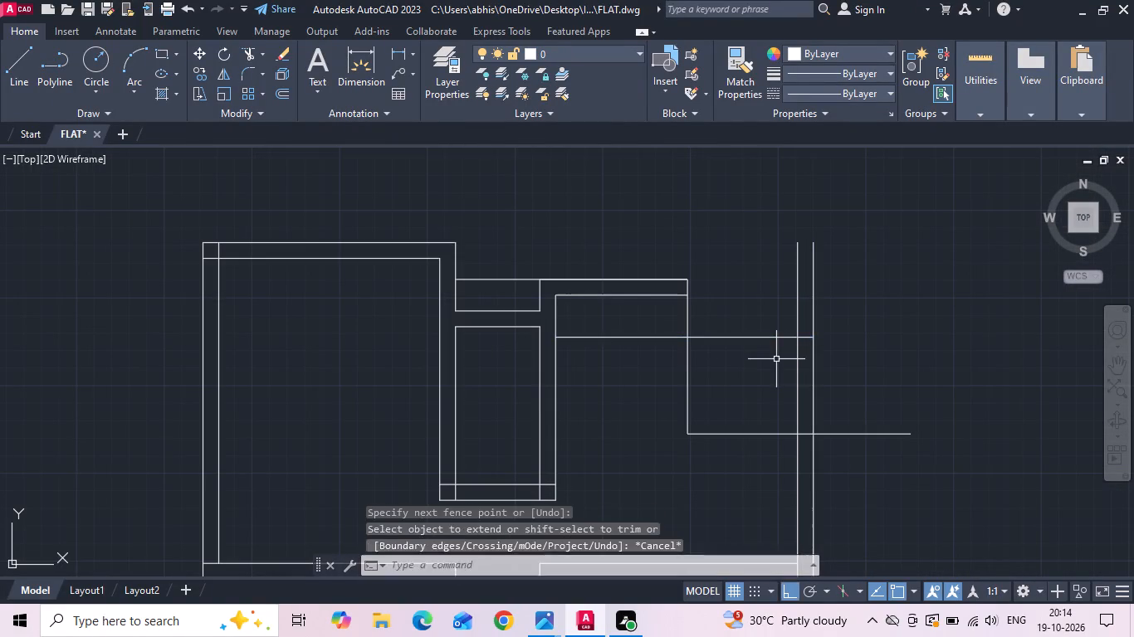
# Offset the extended recess line 9" upward and the recess's right-hand vertical line 9" to the right.
pyautogui.scroll(-3, 788, 360)
pyautogui.scroll(3, 531, 369)
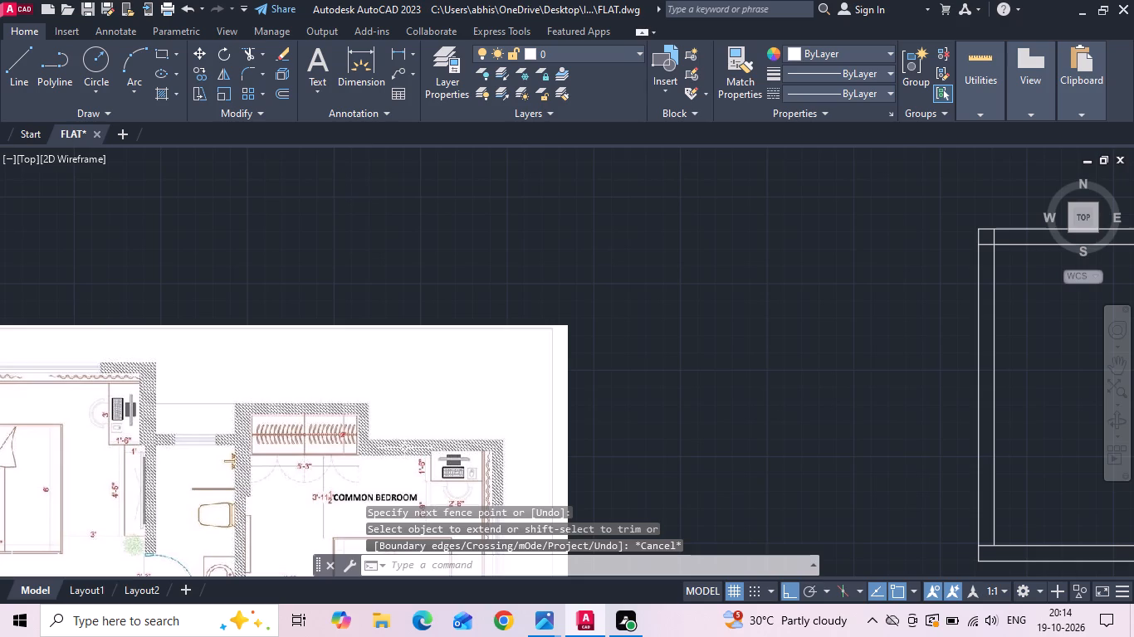
pyautogui.scroll(2, 390, 455)
pyautogui.scroll(-3, 283, 378)
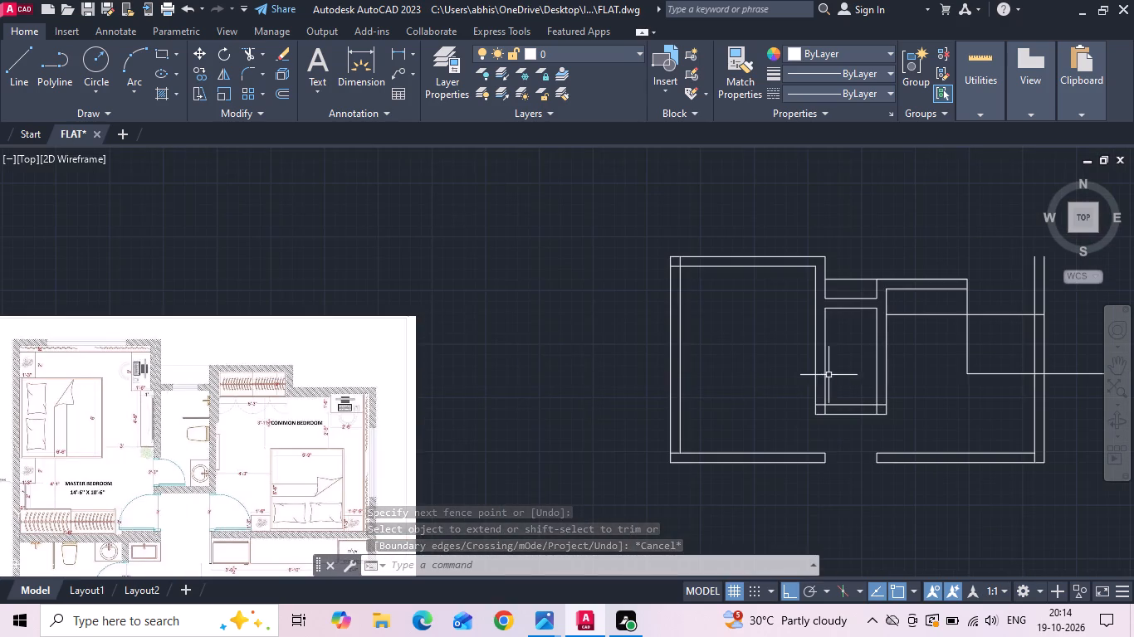
pyautogui.moveTo(828, 375); pyautogui.dragTo(551, 378, button='middle')
pyautogui.write('o 9')
pyautogui.press('space')
pyautogui.scroll(1, 736, 312)
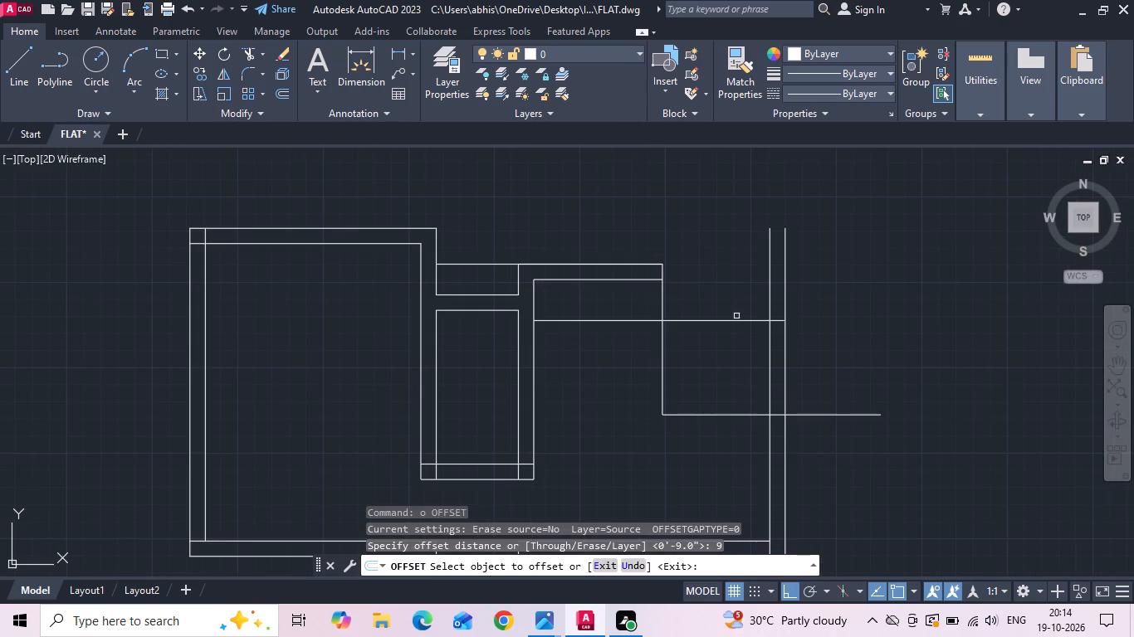
pyautogui.click(734, 320)
pyautogui.click(738, 290)
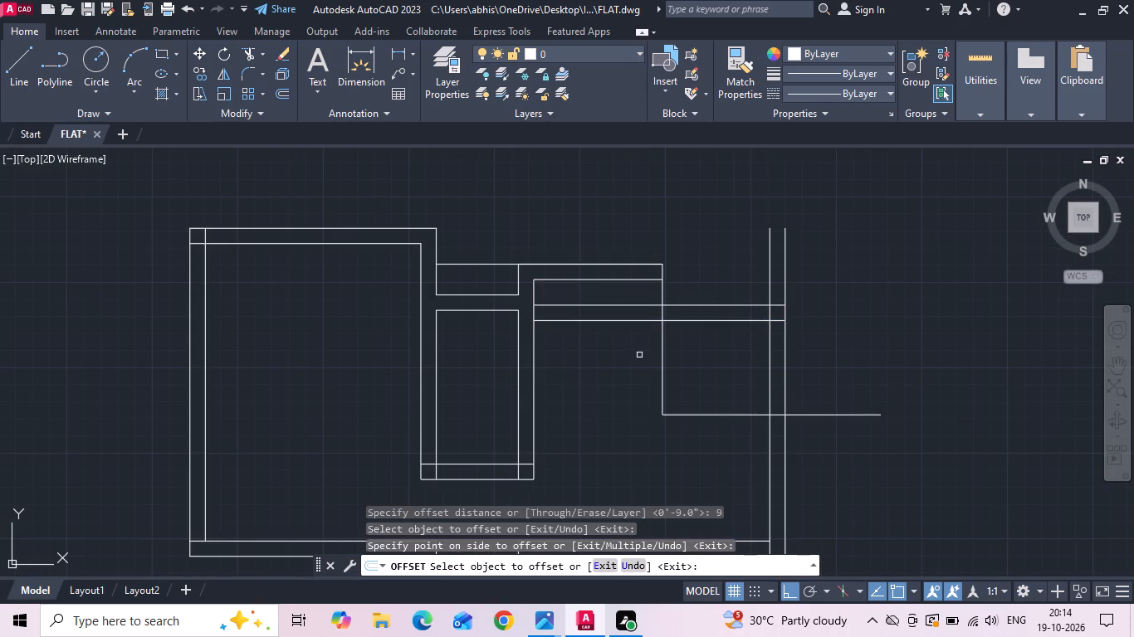
pyautogui.moveTo(663, 298); pyautogui.dragTo(682, 288)
pyautogui.click(701, 280)
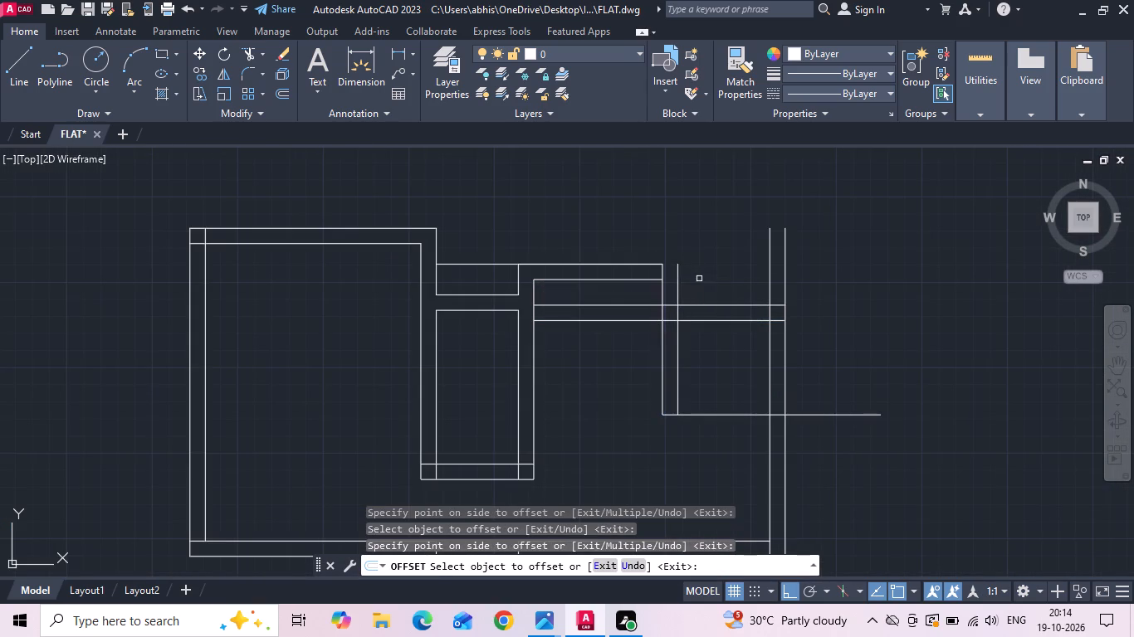
pyautogui.scroll(-2, 698, 280)
pyautogui.press('Escape')
# Check the reference image and measure the drawn wardrobe recess's width with a linear dimension.
pyautogui.scroll(3, 213, 362)
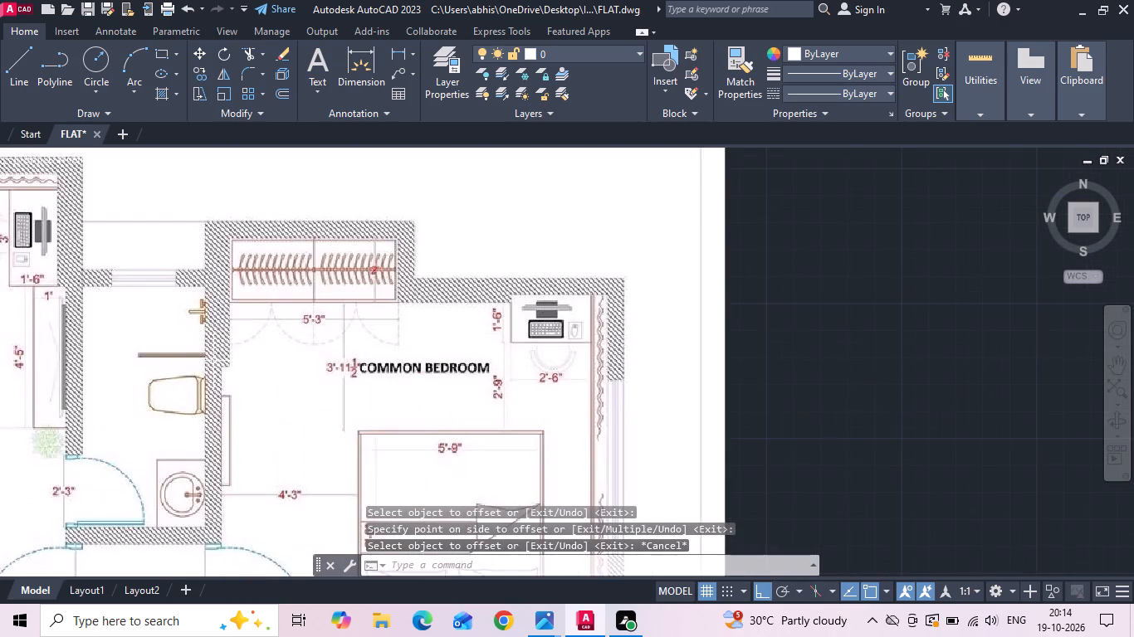
pyautogui.scroll(-4, 198, 360)
pyautogui.scroll(1, 546, 354)
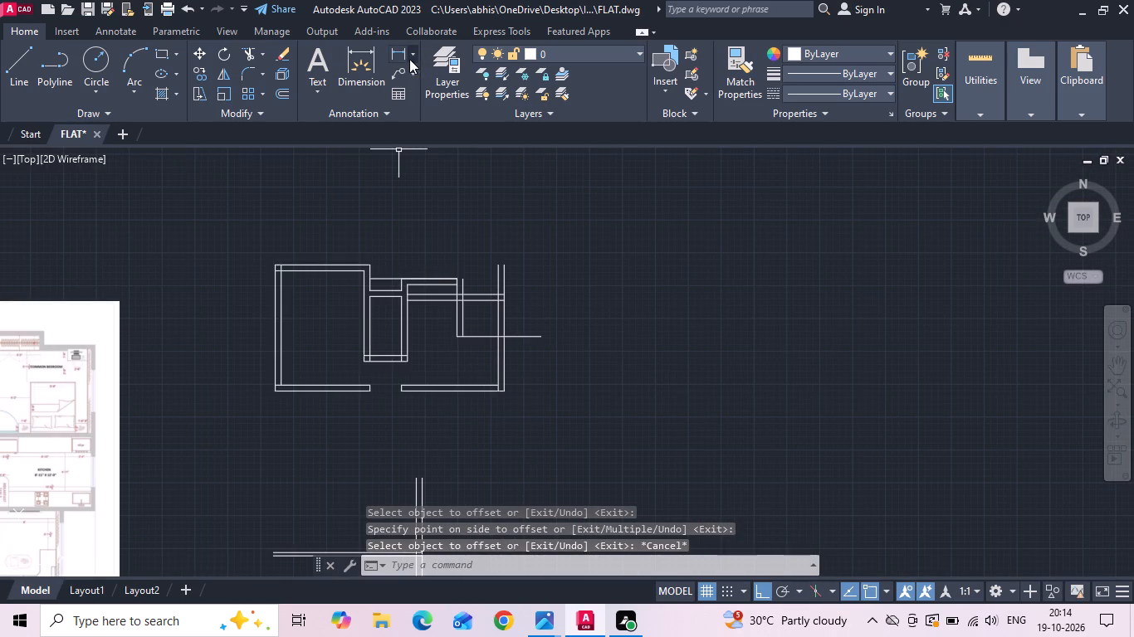
pyautogui.click(398, 52)
pyautogui.scroll(2, 409, 311)
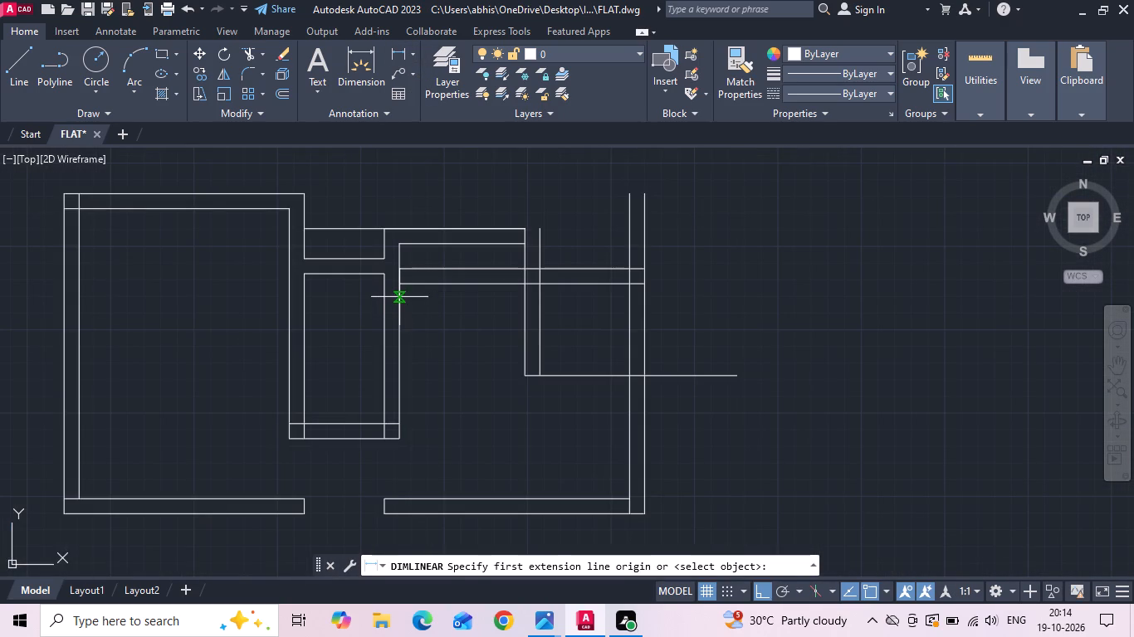
pyautogui.click(399, 297)
pyautogui.click(525, 299)
pyautogui.scroll(2, 519, 304)
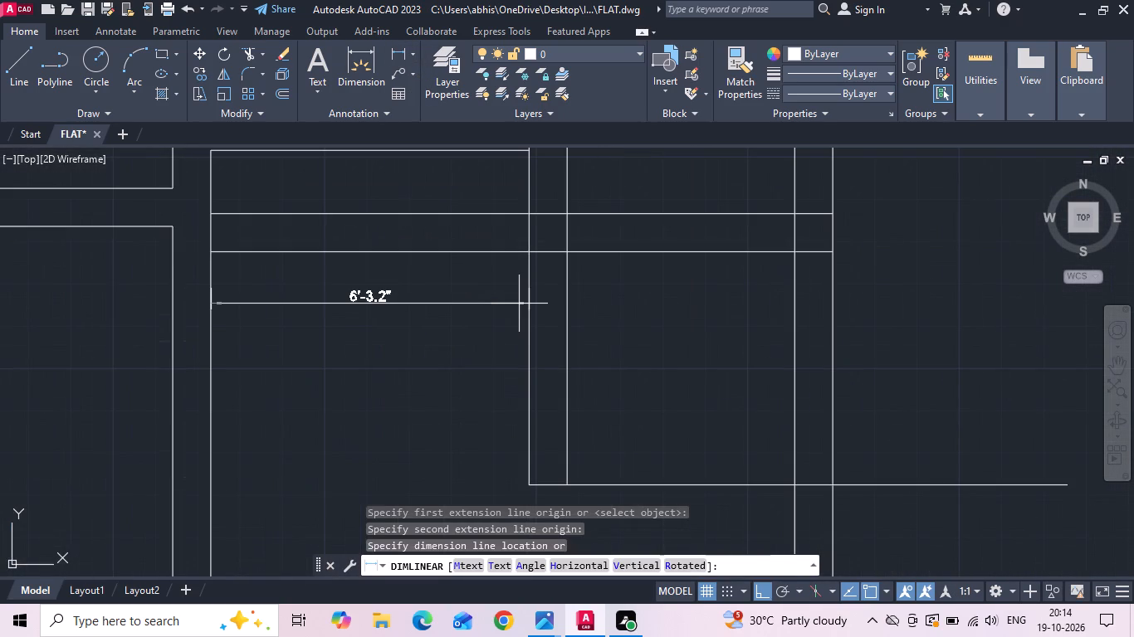
pyautogui.press('Escape')
# Offset the common bedroom's inner left wall line 5'3" to the right to mark the wardrobe width.
pyautogui.scroll(-1, 478, 330)
pyautogui.moveTo(431, 322); pyautogui.dragTo(462, 325, button='middle')
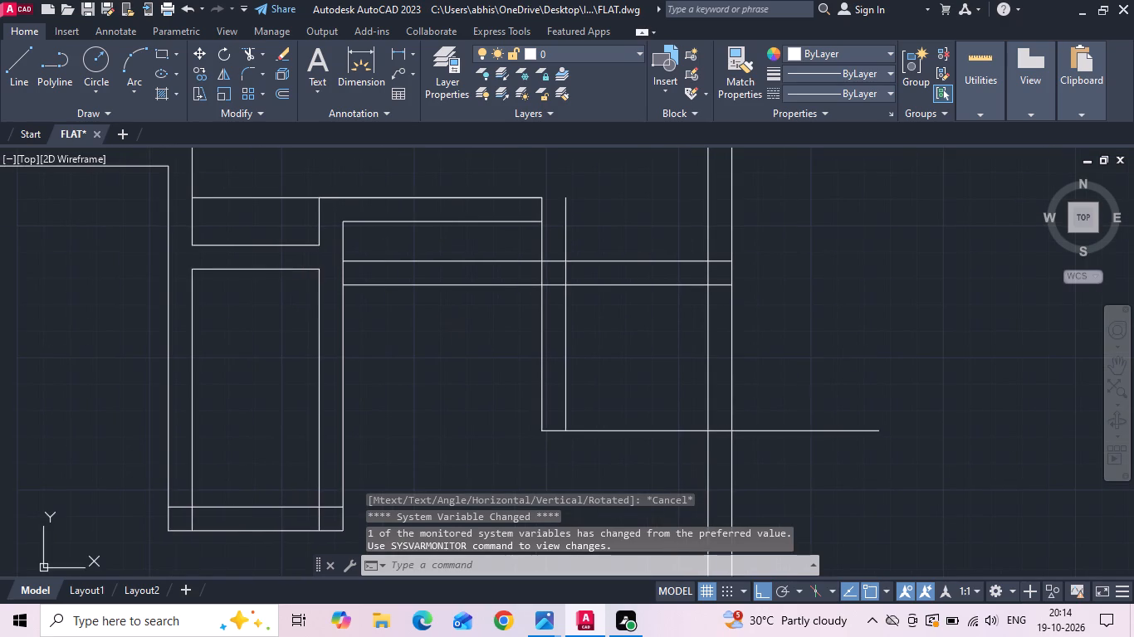
pyautogui.write('o')
pyautogui.press('space')
pyautogui.write("5'3")
pyautogui.press('space')
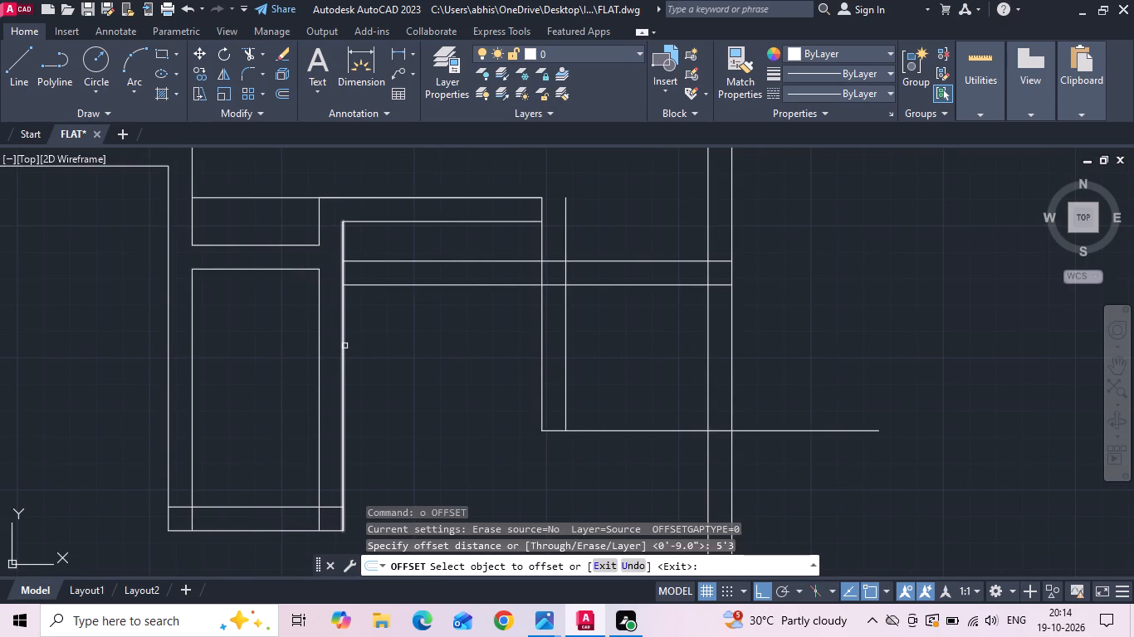
pyautogui.moveTo(345, 344); pyautogui.dragTo(360, 336)
pyautogui.click(481, 304)
pyautogui.press('Escape')
# Move the recess's two right-hand vertical wall lines left onto the 5'3" wardrobe width line.
pyautogui.scroll(2, 532, 215)
pyautogui.moveTo(653, 285); pyautogui.dragTo(620, 292)
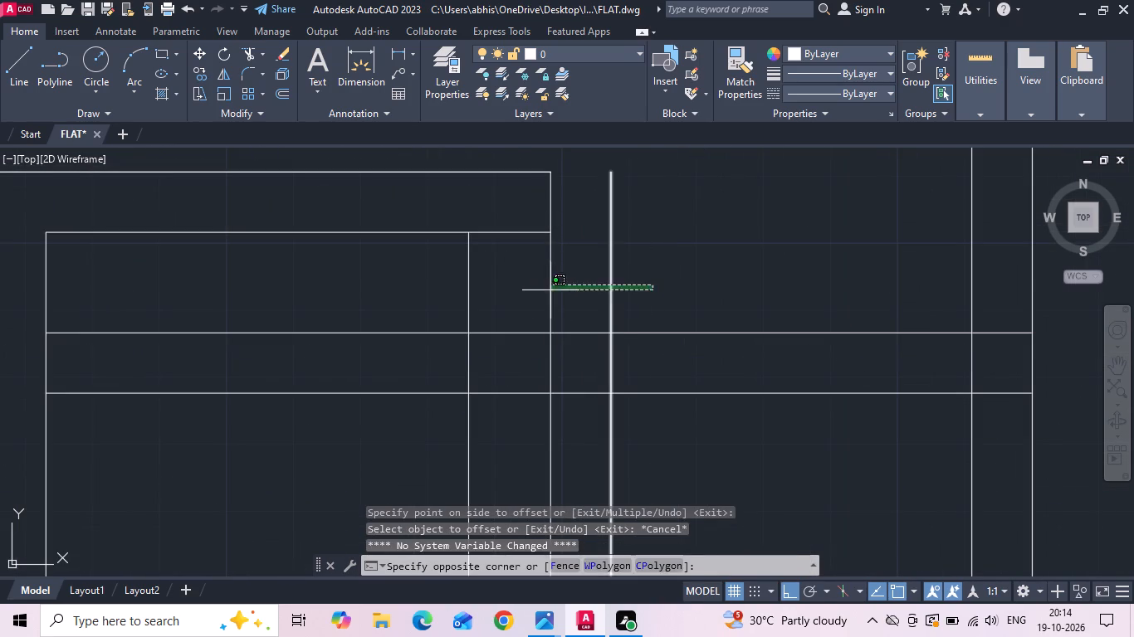
pyautogui.click(535, 290)
pyautogui.rightClick(534, 290)
pyautogui.click(571, 320)
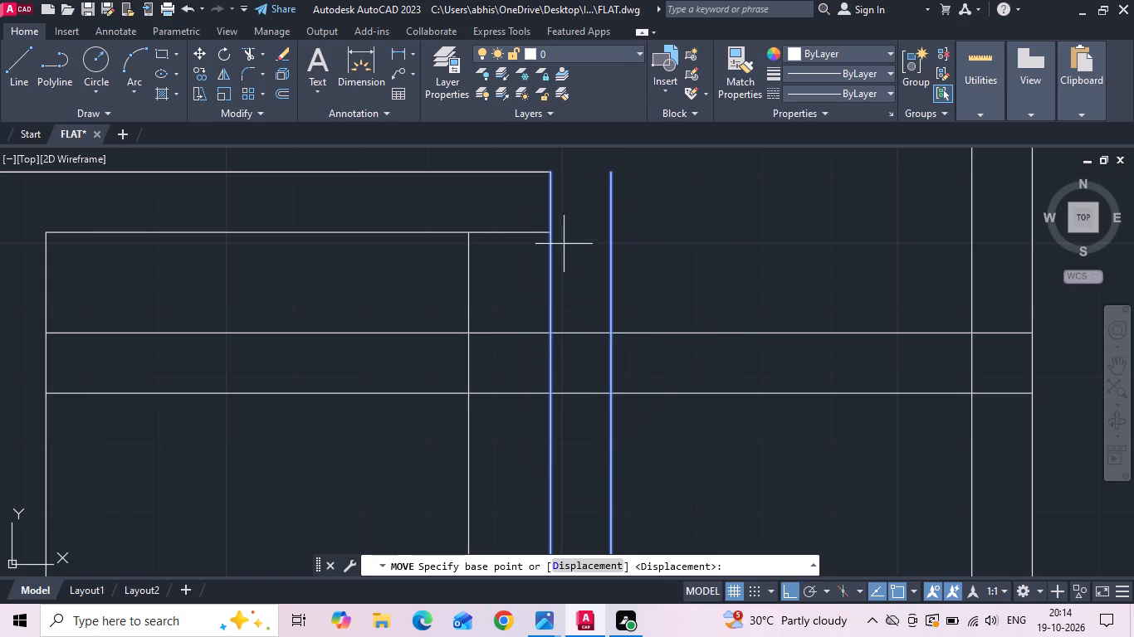
pyautogui.click(553, 231)
pyautogui.click(468, 231)
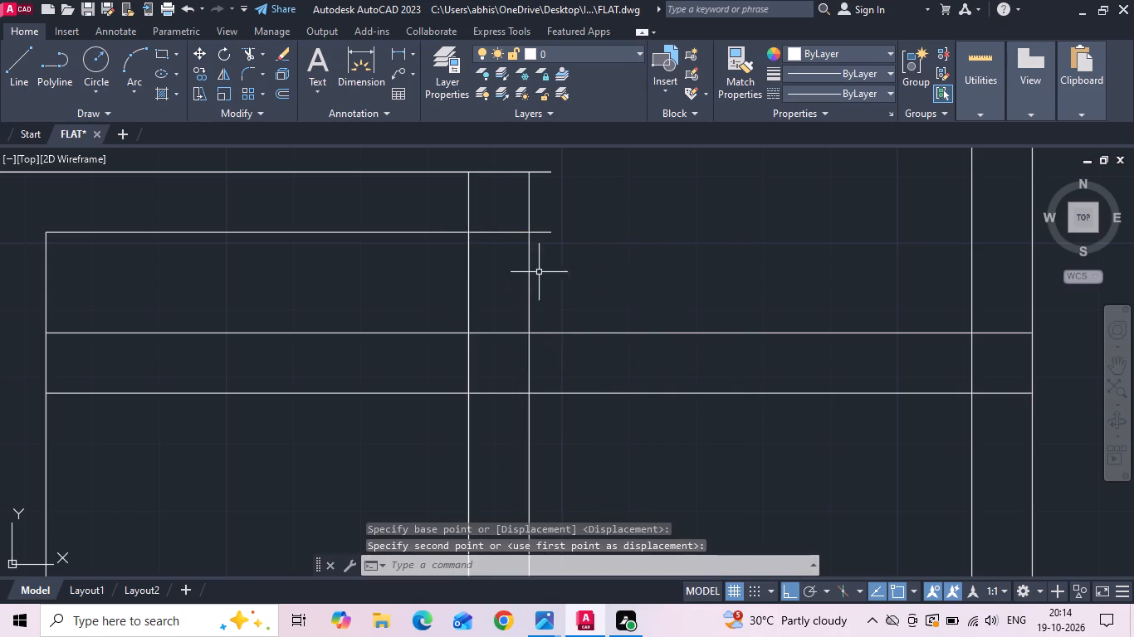
# Erase the 5'3" wardrobe width guide line.
pyautogui.click(468, 275)
pyautogui.press('Delete')
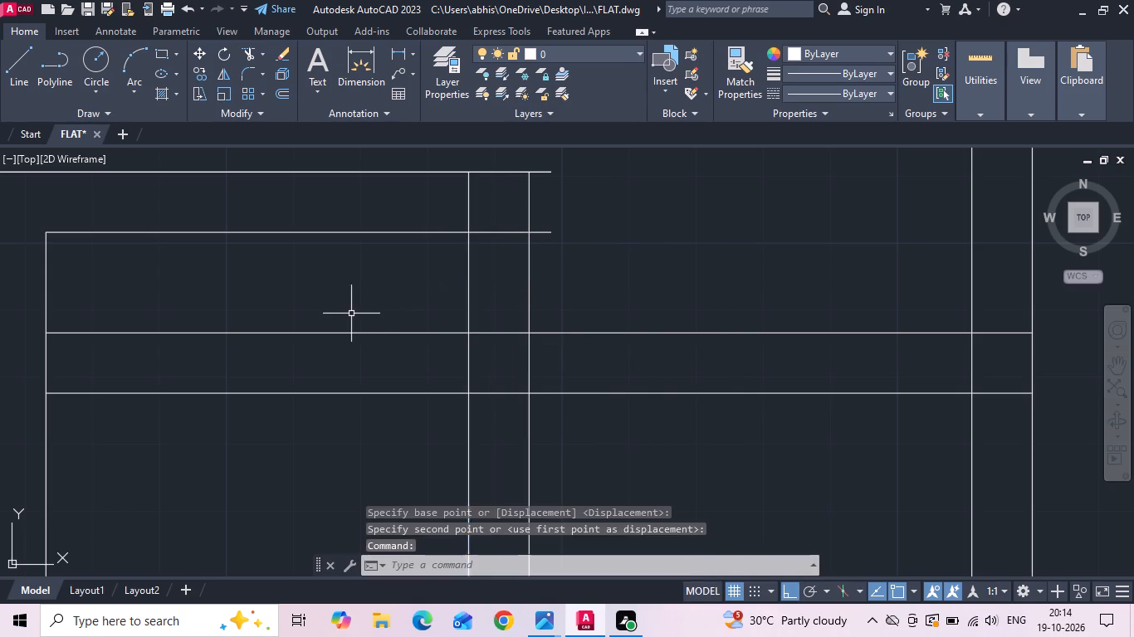
# Trim the horizontal lines crossing the wardrobe recess and the overlapping stubs at the recess's right-hand wall corners.
pyautogui.scroll(-1, 620, 257)
pyautogui.press('t')
pyautogui.press('r')
pyautogui.press('space')
pyautogui.moveTo(484, 280); pyautogui.dragTo(481, 379)
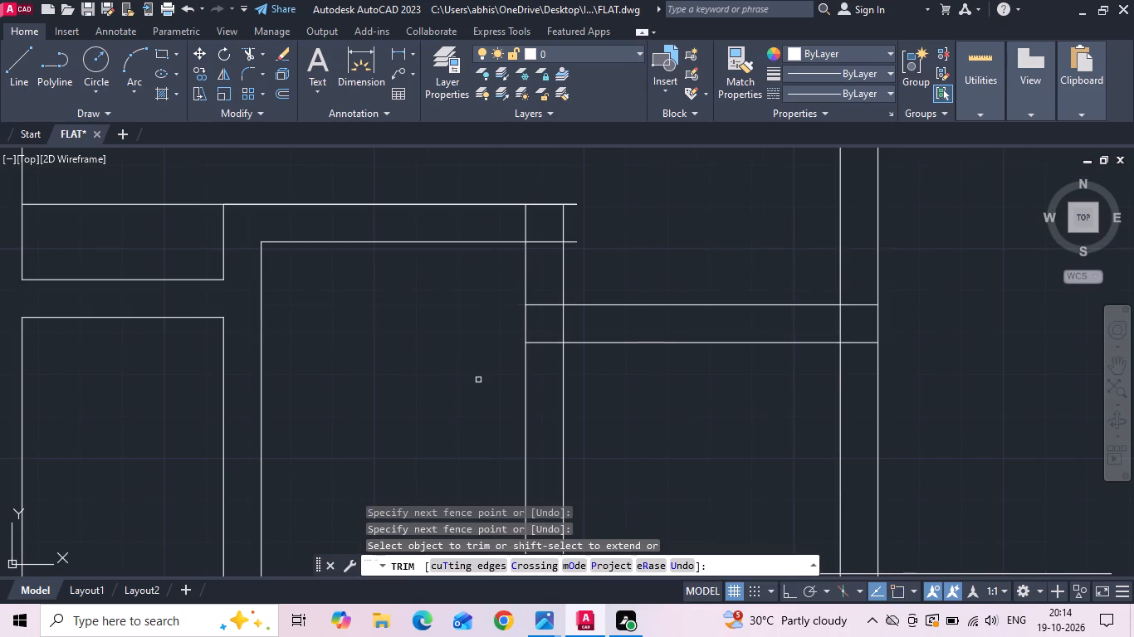
pyautogui.click(516, 220)
pyautogui.click(560, 216)
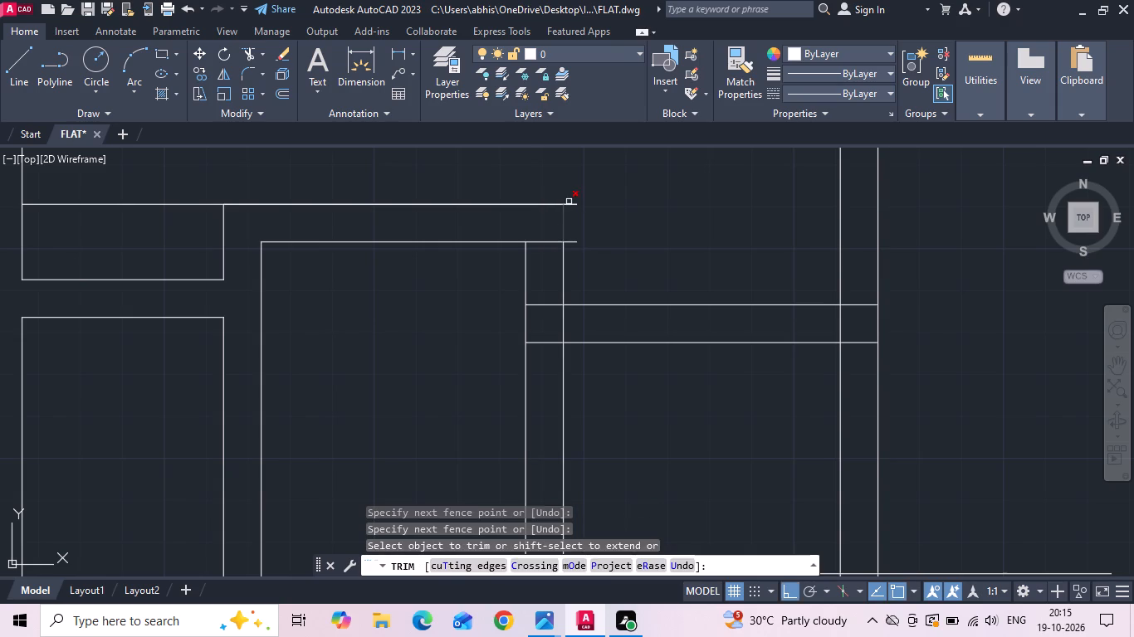
pyautogui.moveTo(570, 199); pyautogui.dragTo(570, 211)
pyautogui.click(569, 249)
pyautogui.moveTo(548, 230); pyautogui.dragTo(546, 328)
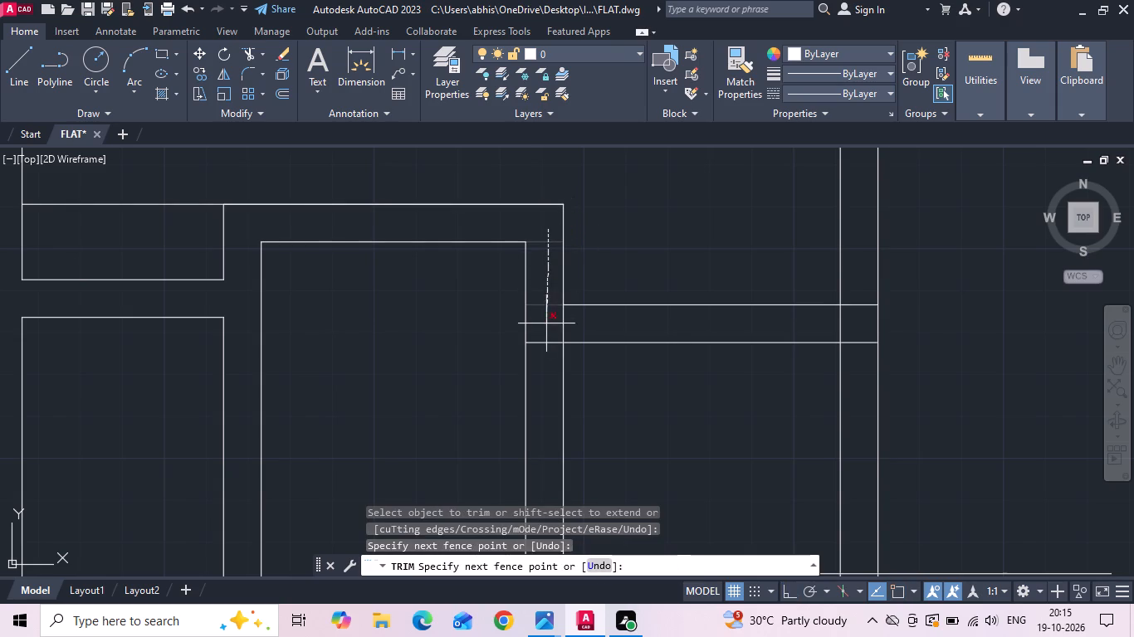
pyautogui.moveTo(546, 328); pyautogui.dragTo(584, 328)
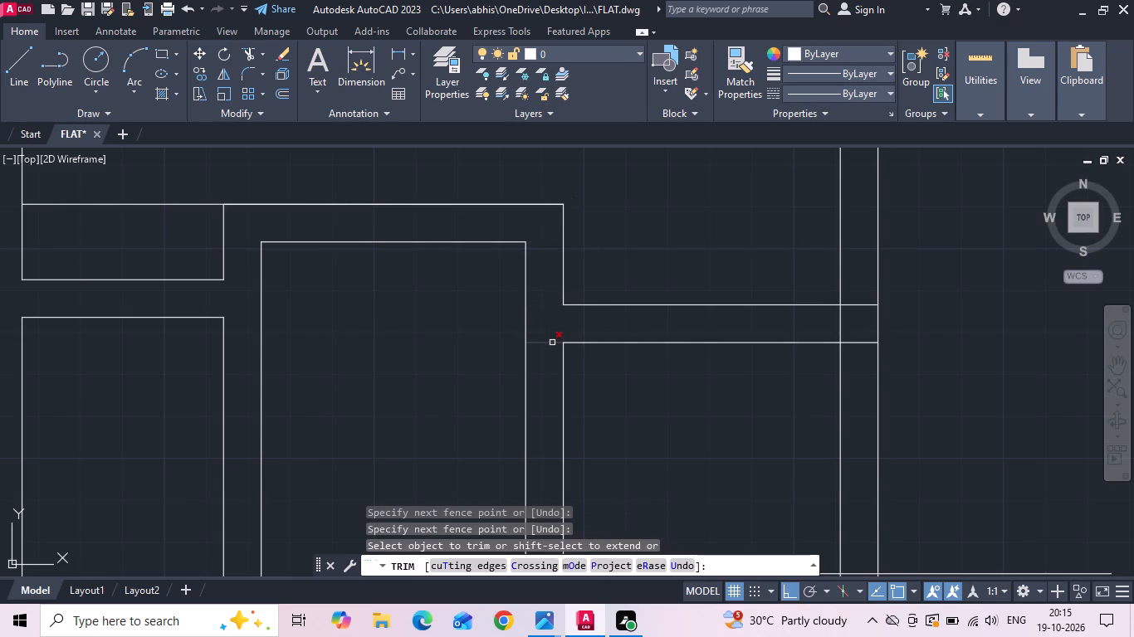
# Trim the common bedroom's top-right wall corner and the recess's vertical lines below the room's top wall.
pyautogui.moveTo(811, 319); pyautogui.dragTo(842, 321)
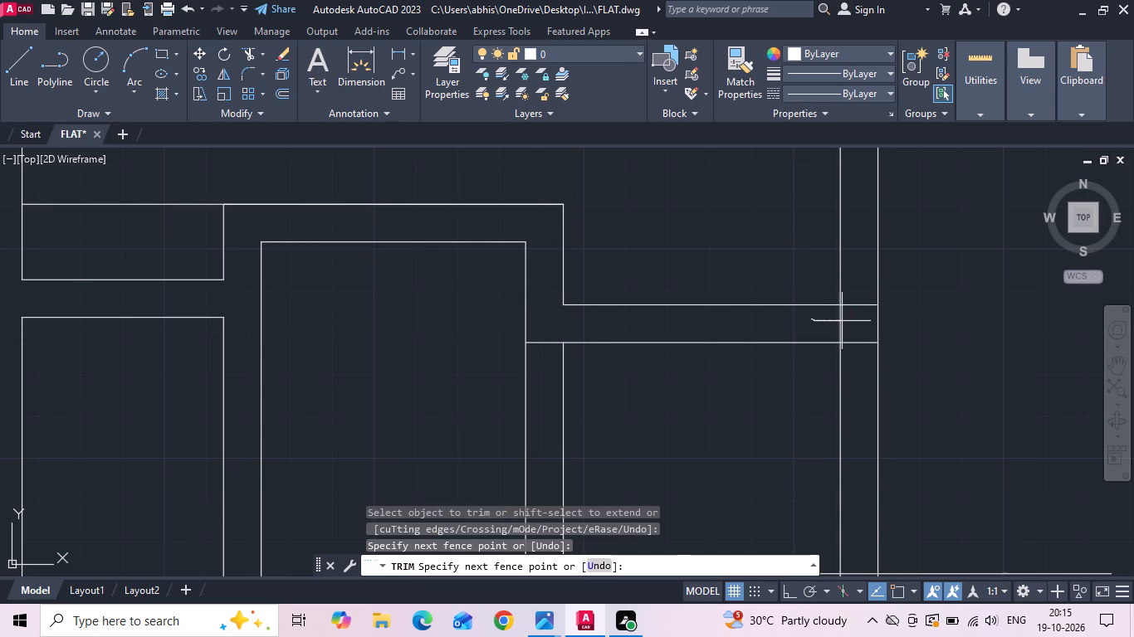
pyautogui.moveTo(842, 321); pyautogui.dragTo(857, 359)
pyautogui.moveTo(859, 285); pyautogui.dragTo(931, 226)
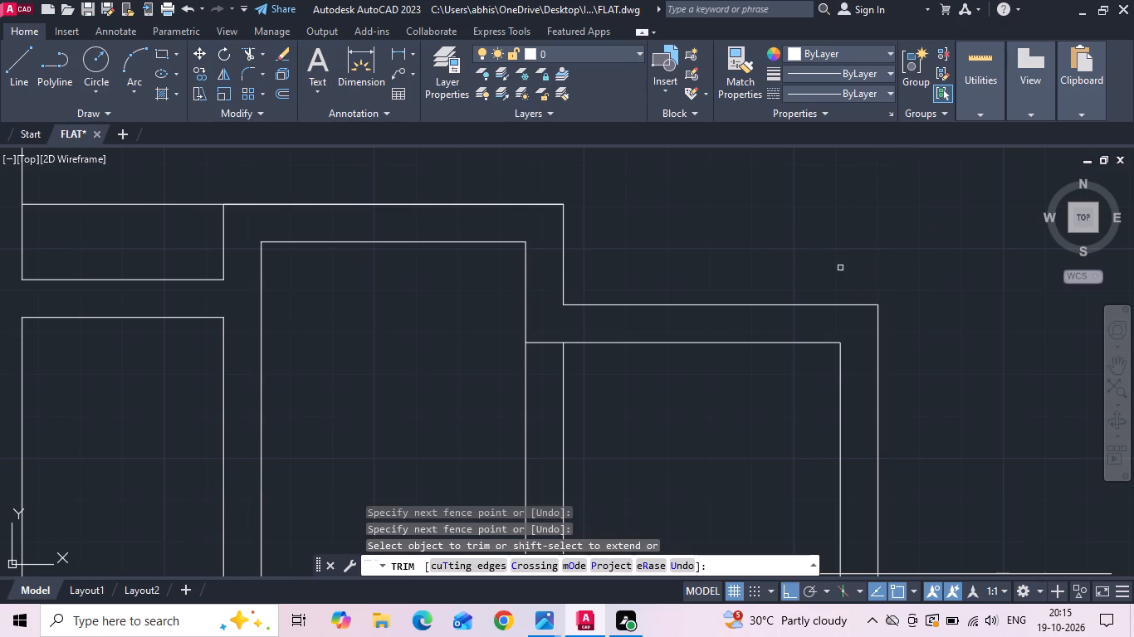
pyautogui.moveTo(646, 377); pyautogui.dragTo(467, 399)
pyautogui.scroll(-3, 735, 198)
pyautogui.press('Escape')
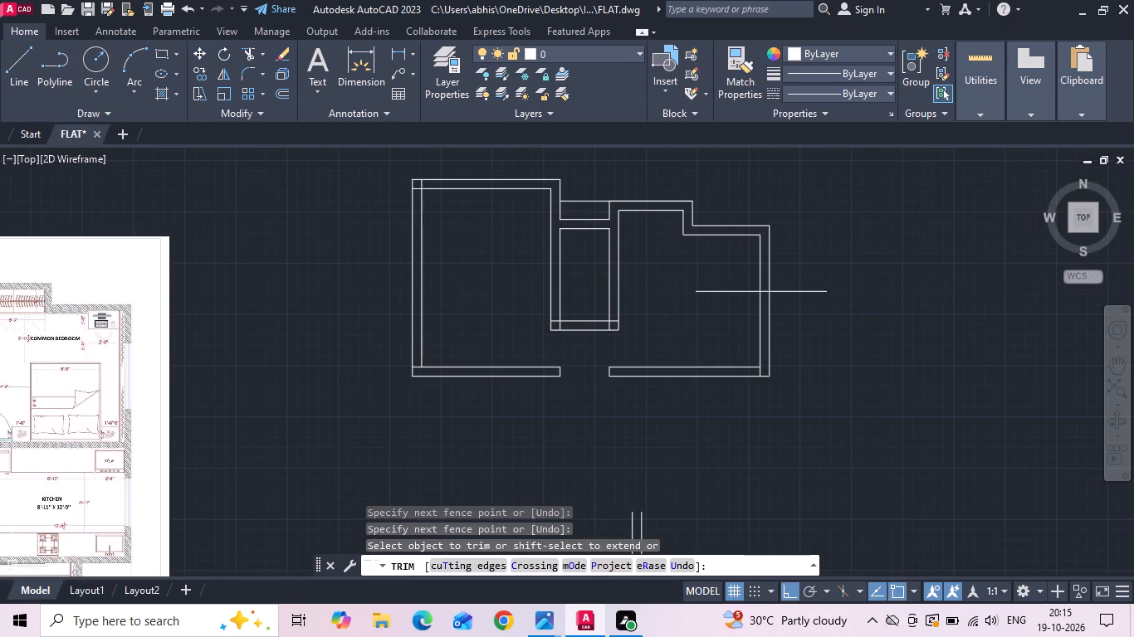
# Erase the leftover horizontal line crossing the common bedroom's right wall.
pyautogui.moveTo(848, 260); pyautogui.dragTo(836, 311)
pyautogui.click(814, 345)
pyautogui.press('Delete')
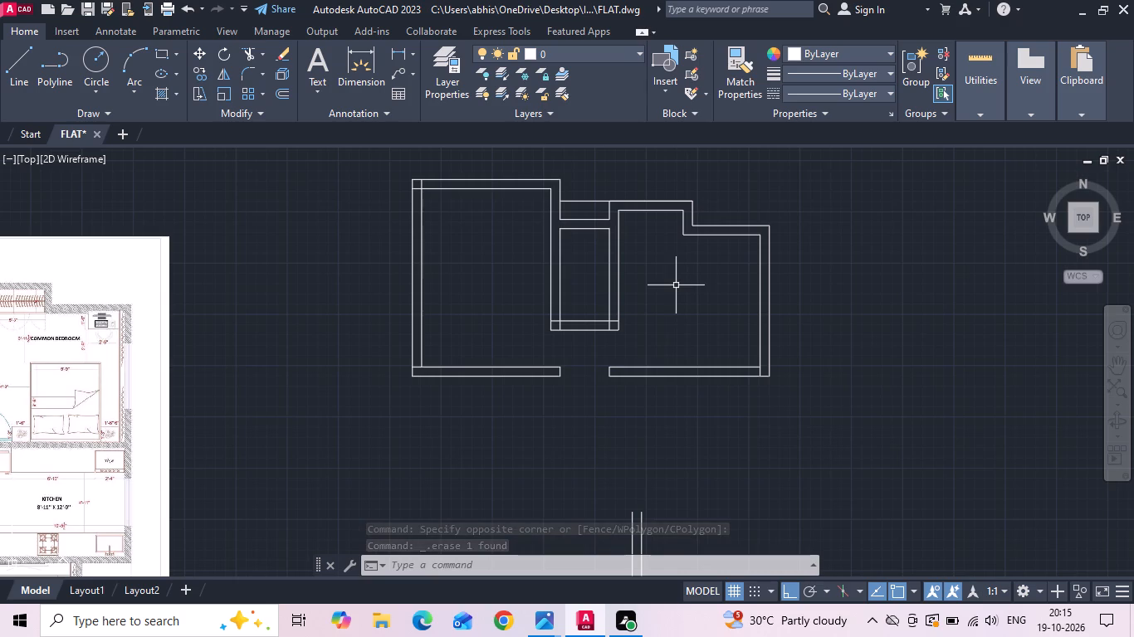
# Trim the overlapping stubs at the bottom-right wall corners of the common bedroom and the toilet.
pyautogui.moveTo(516, 344); pyautogui.dragTo(590, 302, button='middle')
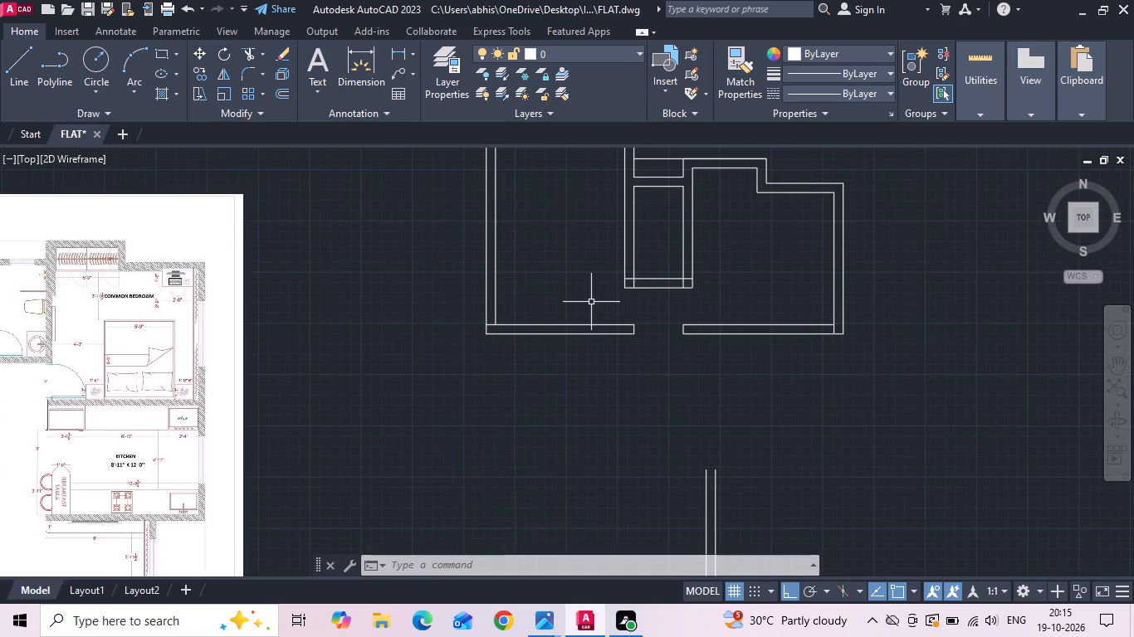
pyautogui.write('tr')
pyautogui.press('space')
pyautogui.press('space')
pyautogui.scroll(2, 817, 323)
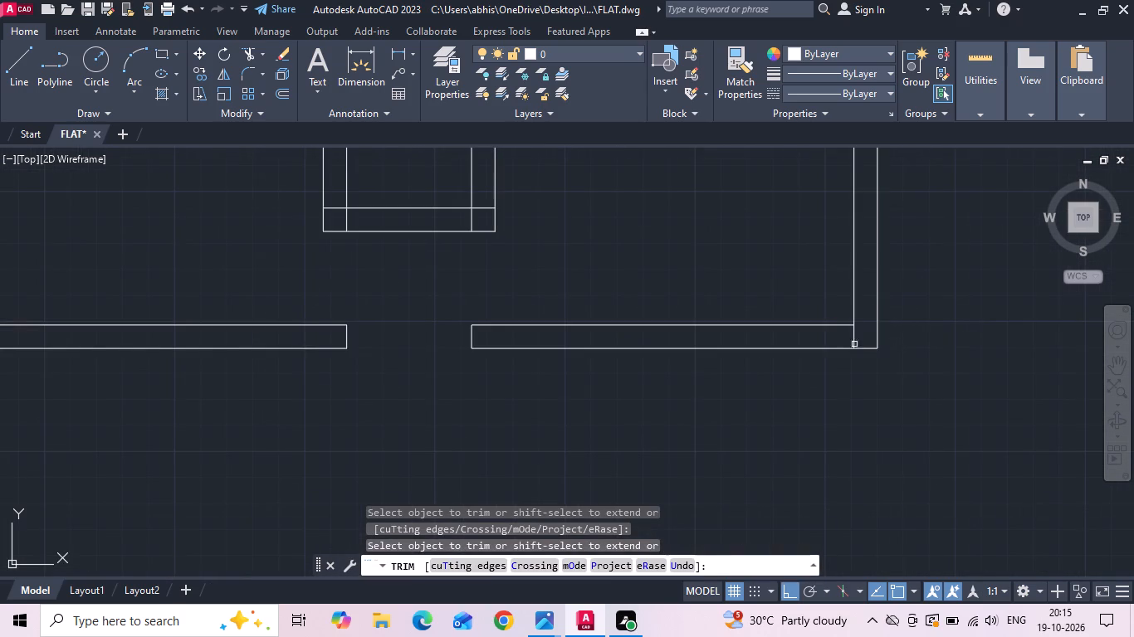
pyautogui.click(854, 340)
pyautogui.scroll(1, 320, 215)
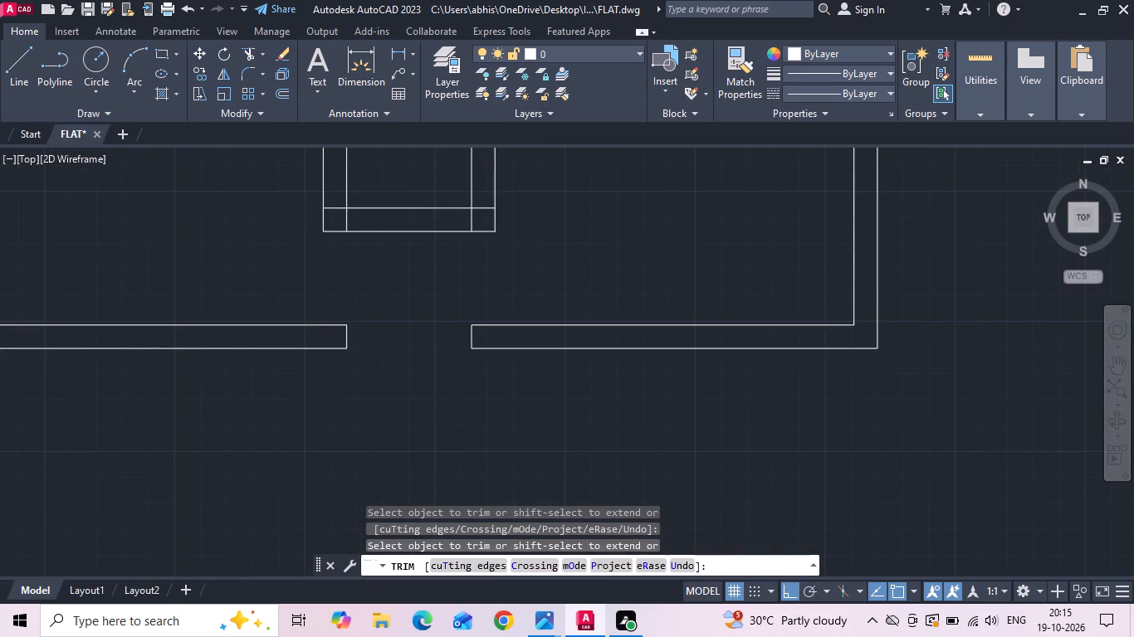
pyautogui.scroll(-4, 572, 262)
pyautogui.scroll(3, 604, 382)
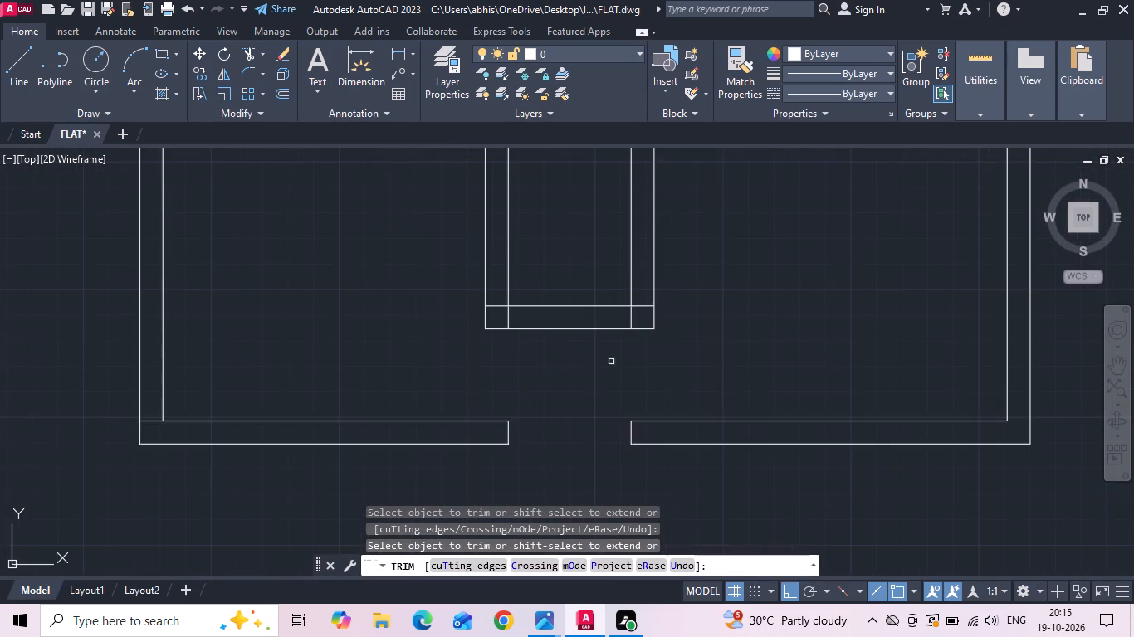
pyautogui.scroll(3, 648, 294)
pyautogui.moveTo(632, 315); pyautogui.dragTo(543, 396)
pyautogui.press('Escape')
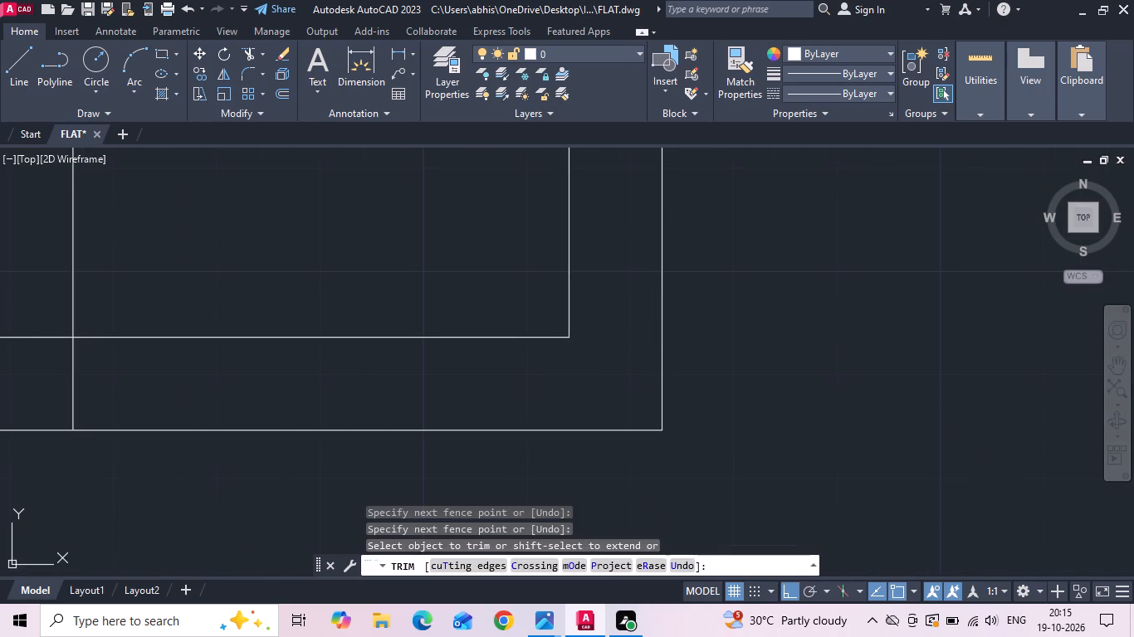
# Offset the inner line of the toilet's bottom wall 2'3" upward for the door opening.
pyautogui.press('o')
pyautogui.press('space')
pyautogui.write("2'3")
pyautogui.press('space')
pyautogui.scroll(-2, 574, 353)
pyautogui.moveTo(438, 351); pyautogui.dragTo(440, 338)
pyautogui.click(454, 274)
pyautogui.press('Escape')
# Trim the wall lines to open the toilet doorway in the master bedroom's right wall and clean its corner.
pyautogui.write('tr')
pyautogui.press('space')
pyautogui.moveTo(289, 323); pyautogui.dragTo(462, 209)
pyautogui.moveTo(368, 372); pyautogui.dragTo(465, 367)
pyautogui.press('Escape')
pyautogui.scroll(-2, 473, 362)
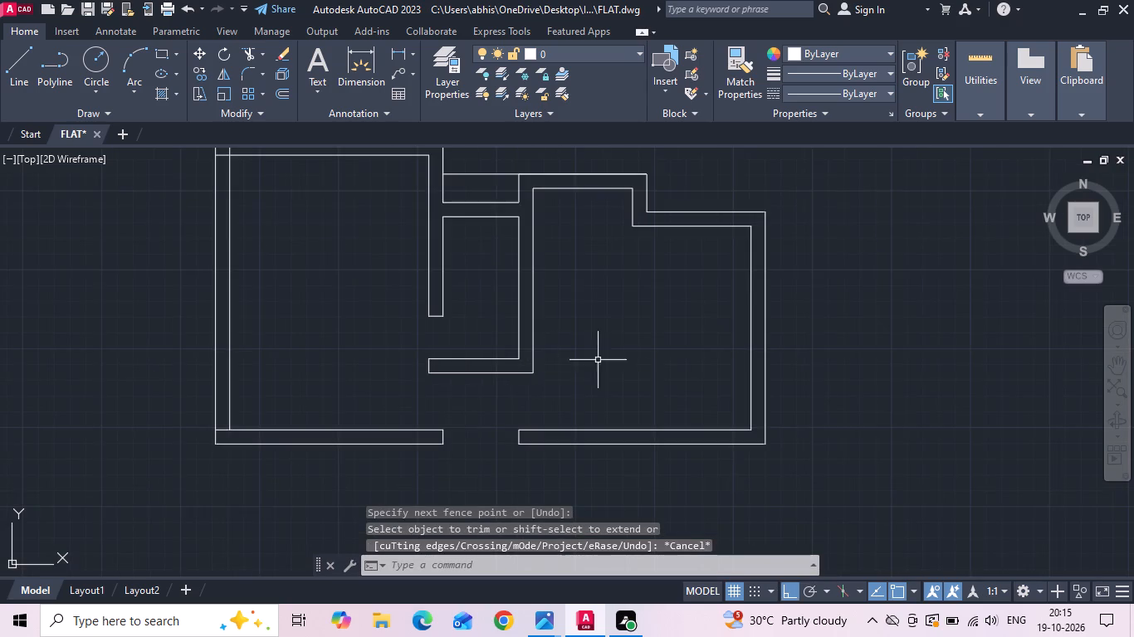
# Trim the overlapping wall line stubs at the master bedroom's top-left and bottom-left corners.
pyautogui.scroll(-1, 618, 354)
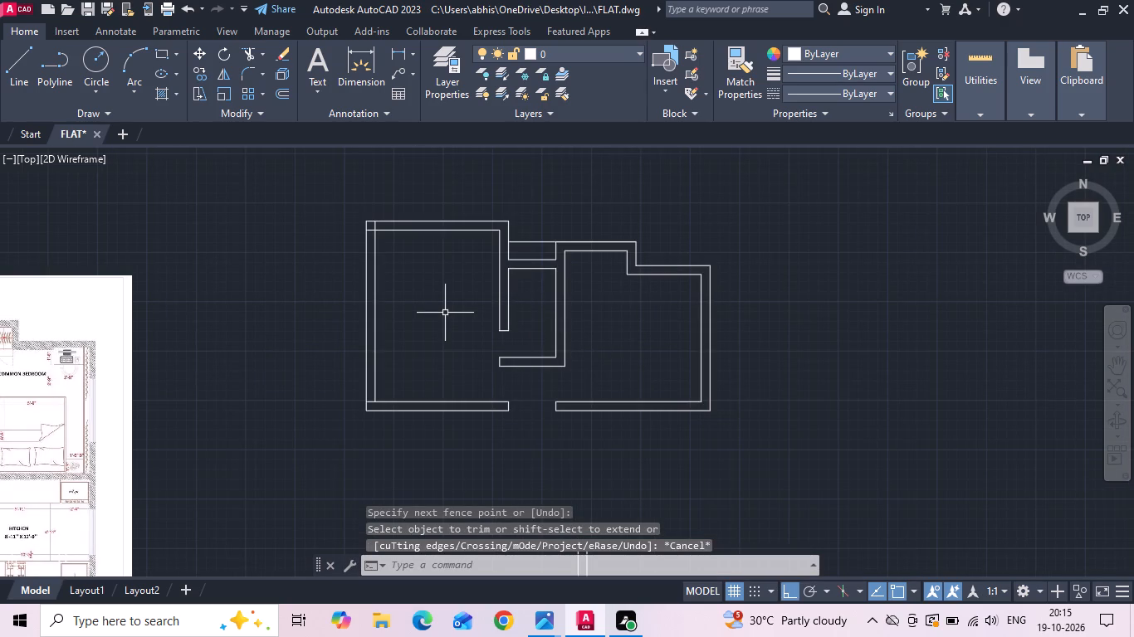
pyautogui.press('t')
pyautogui.press('r')
pyautogui.press('space')
pyautogui.press('space')
pyautogui.scroll(4, 368, 229)
pyautogui.moveTo(451, 210); pyautogui.dragTo(434, 221)
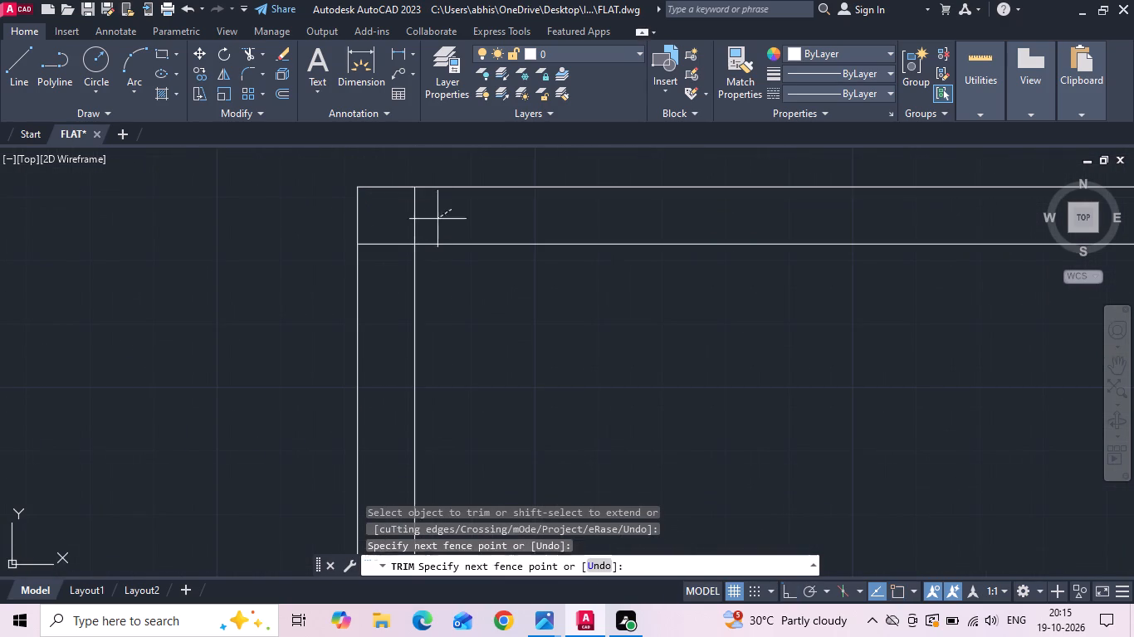
pyautogui.moveTo(434, 221); pyautogui.dragTo(374, 269)
pyautogui.scroll(-3, 394, 244)
pyautogui.moveTo(373, 436); pyautogui.dragTo(384, 250, button='middle')
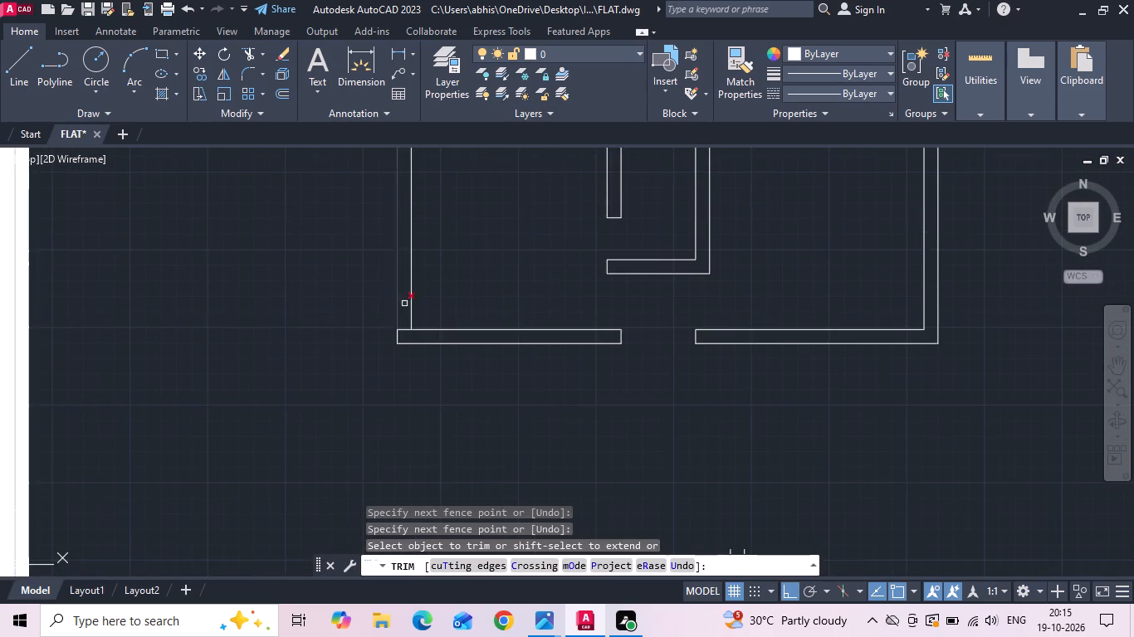
pyautogui.scroll(1, 410, 308)
pyautogui.click(400, 343)
pyautogui.press('Escape')
# Offset the outer line of the master bedroom's bottom wall 4' downward for the bathroom below it.
pyautogui.scroll(-3, 621, 339)
pyautogui.scroll(2, 232, 432)
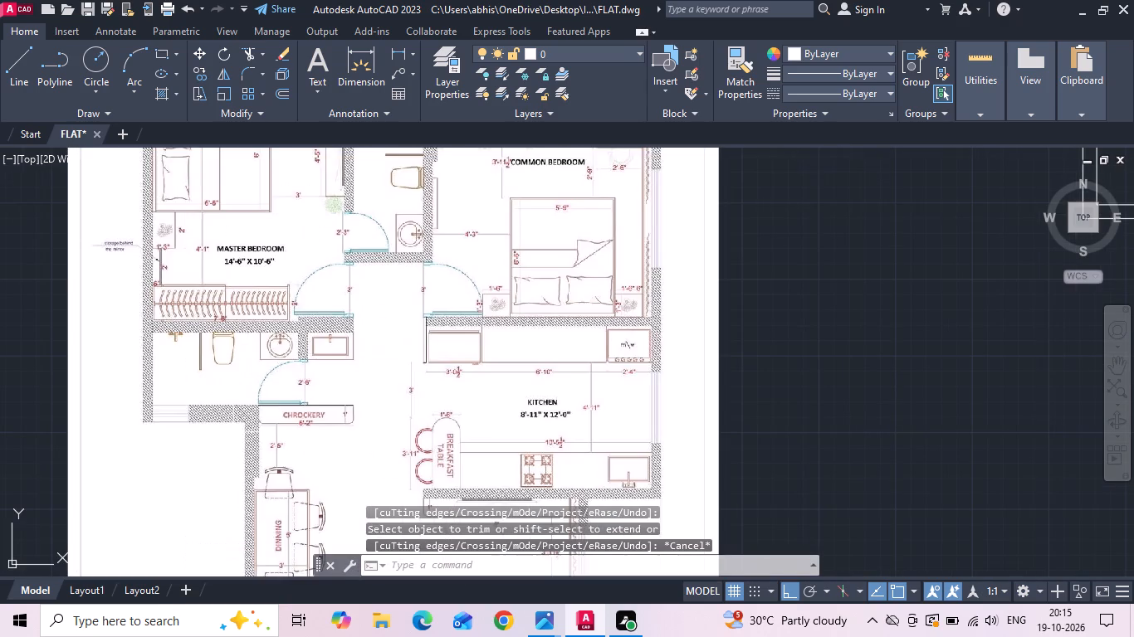
pyautogui.moveTo(501, 378); pyautogui.dragTo(477, 329, button='middle')
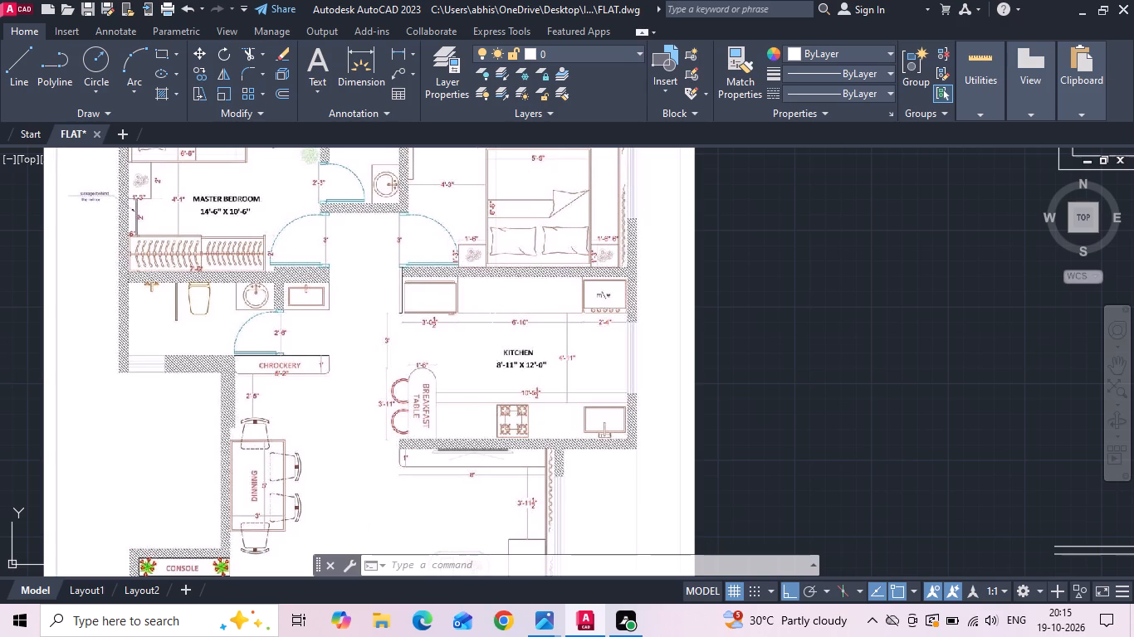
pyautogui.write('o')
pyautogui.press('space')
pyautogui.write("4'")
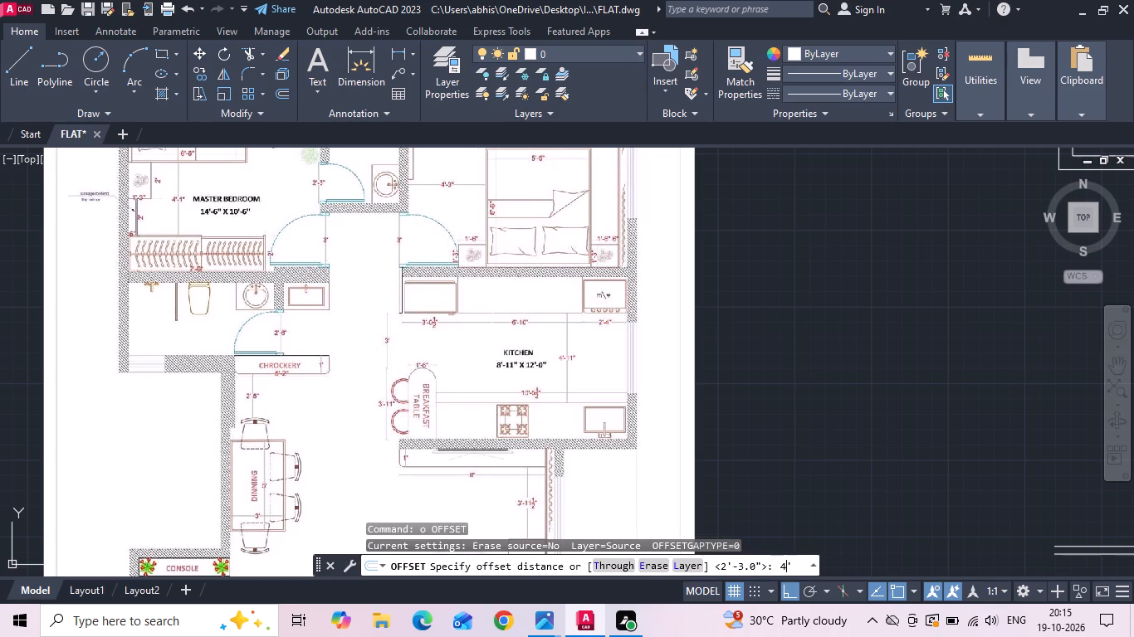
pyautogui.press('Return')
pyautogui.scroll(-1, 305, 214)
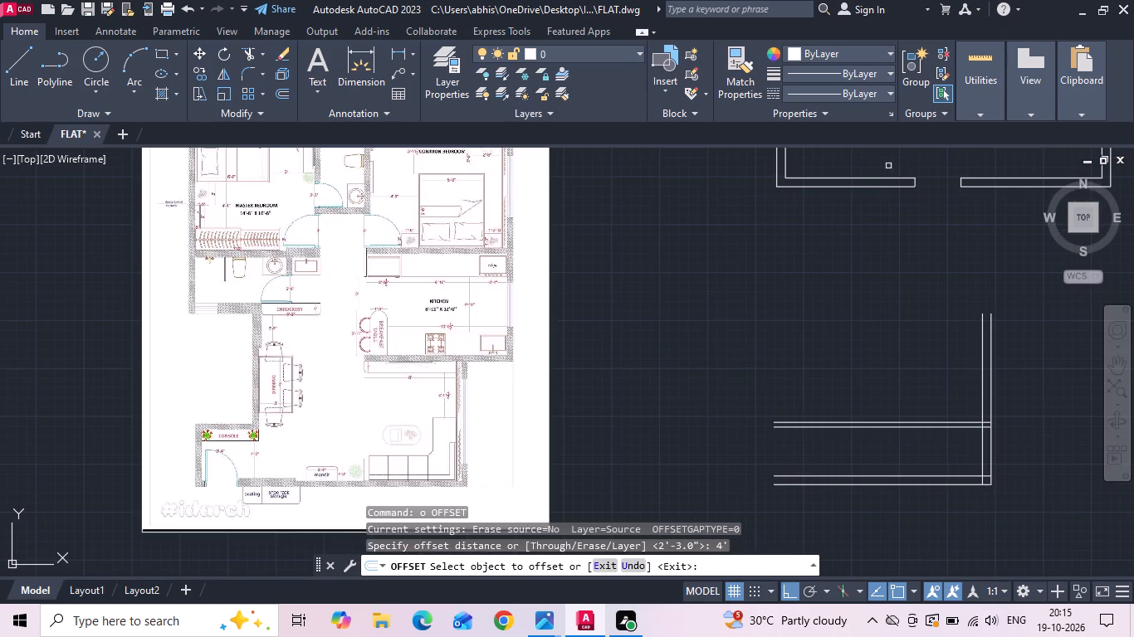
pyautogui.moveTo(841, 187); pyautogui.dragTo(839, 199)
pyautogui.click(824, 270)
pyautogui.press('Escape')
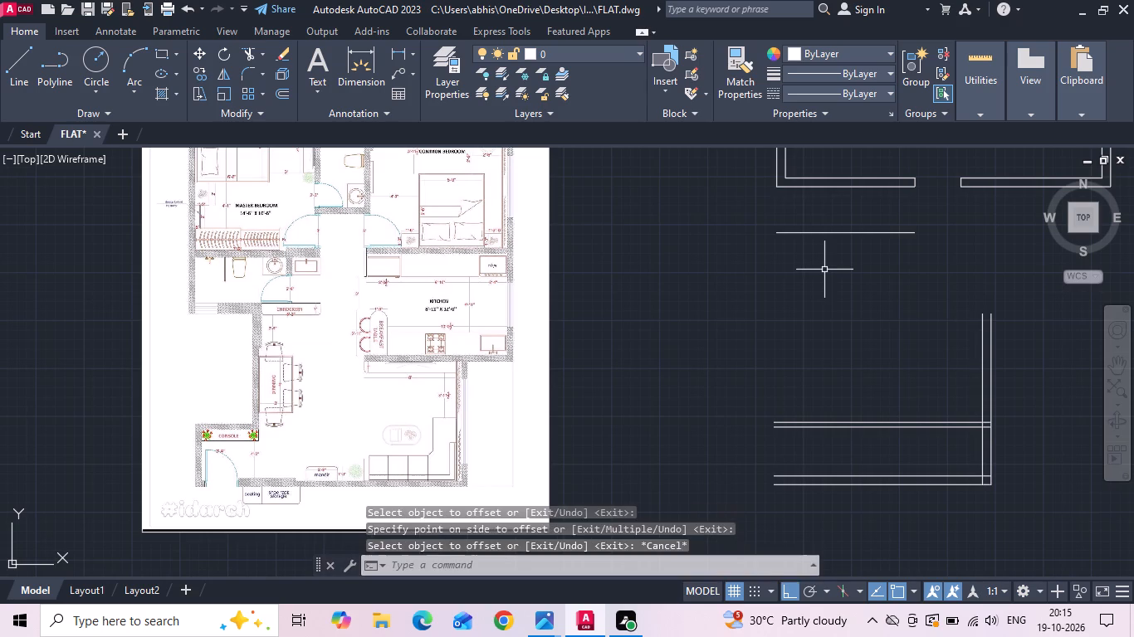
# Offset the new bathroom bottom line 9" downward to form the wall thickness.
pyautogui.write('o 9')
pyautogui.press('space')
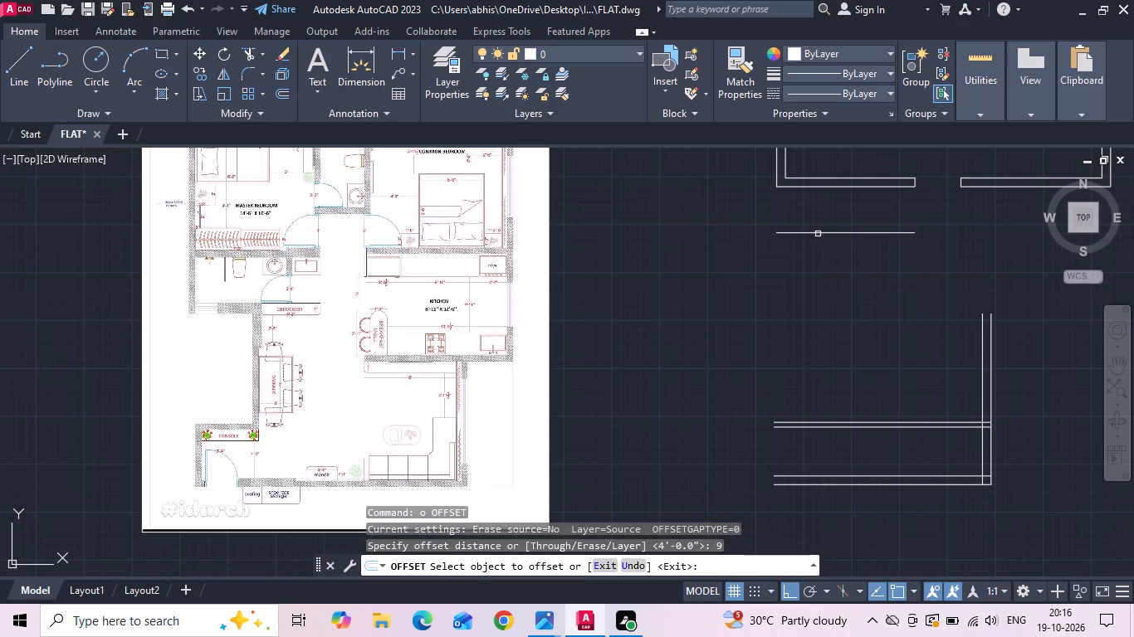
pyautogui.click(818, 234)
pyautogui.click(814, 275)
pyautogui.press('Escape')
# Extend the outer and inner lines of the master bedroom's left wall down to the lowest bathroom wall line.
pyautogui.write('ex')
pyautogui.press('space')
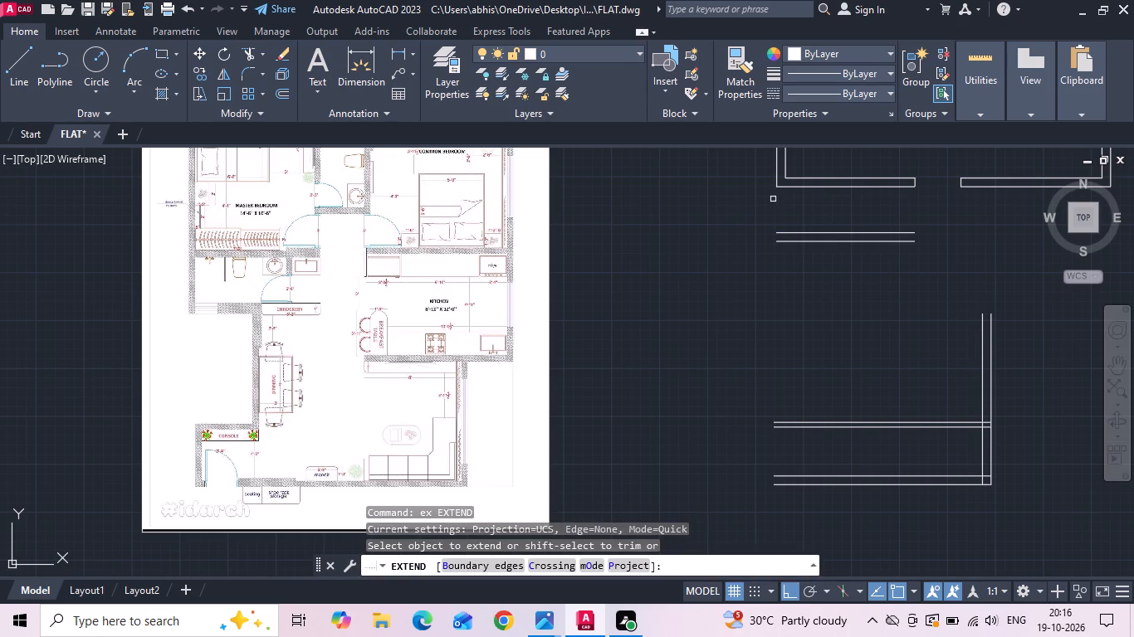
pyautogui.click(777, 173)
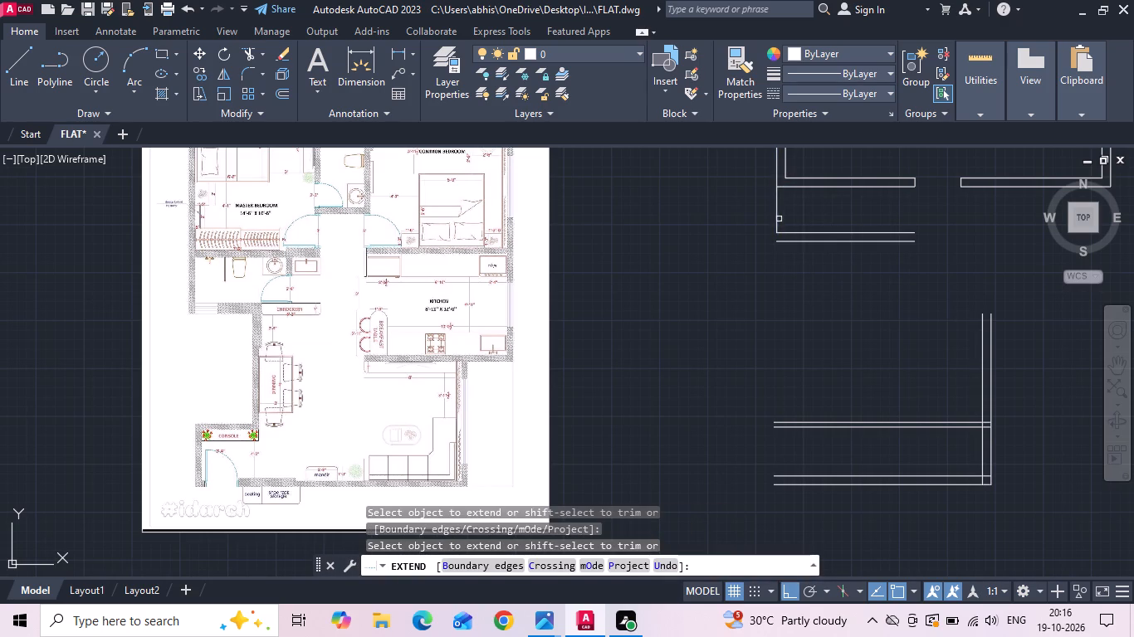
pyautogui.click(779, 223)
pyautogui.click(785, 173)
pyautogui.click(785, 185)
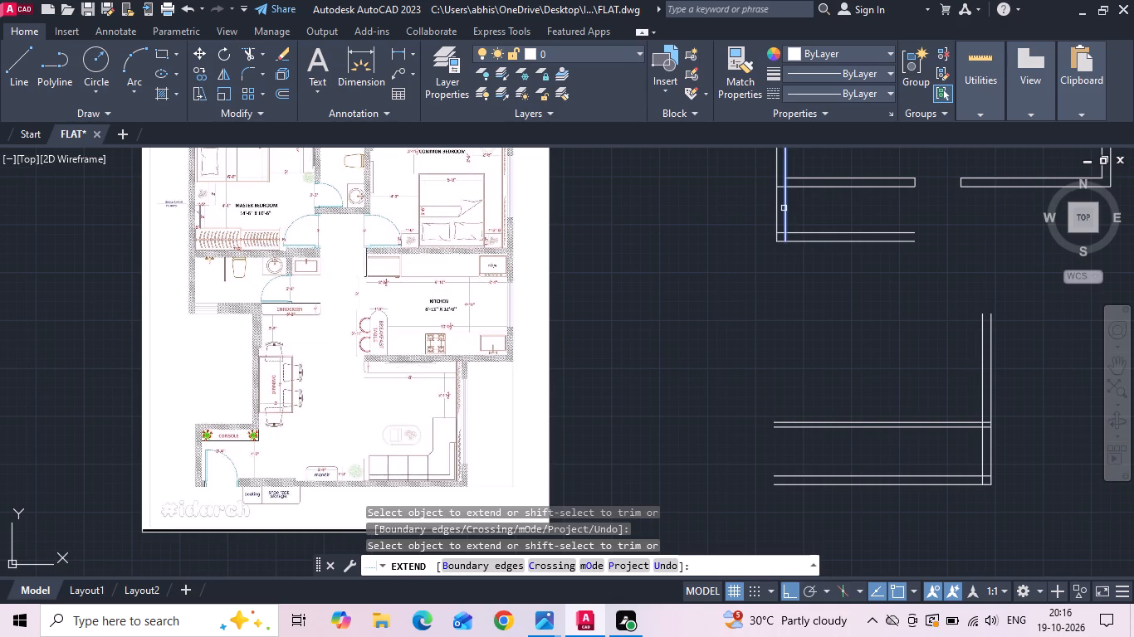
pyautogui.click(784, 211)
pyautogui.press('Escape')
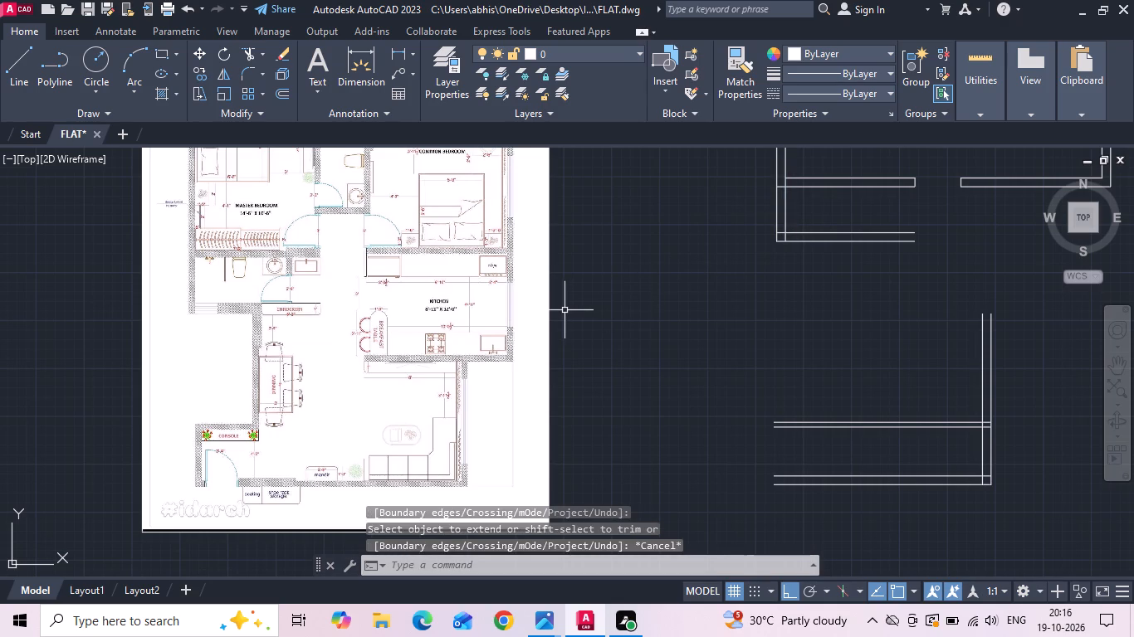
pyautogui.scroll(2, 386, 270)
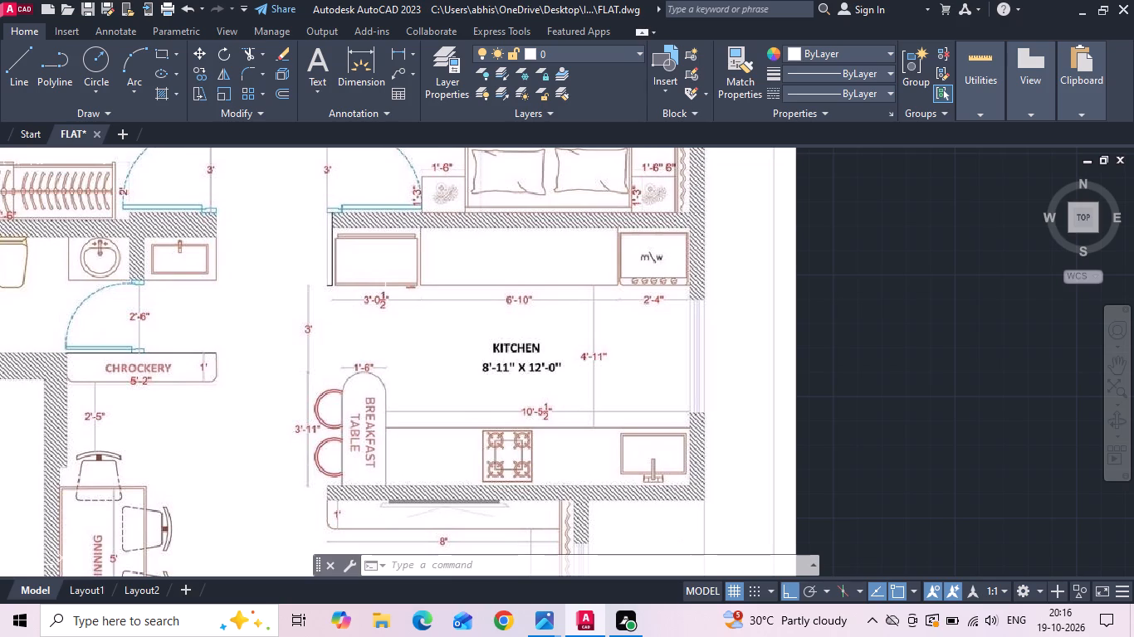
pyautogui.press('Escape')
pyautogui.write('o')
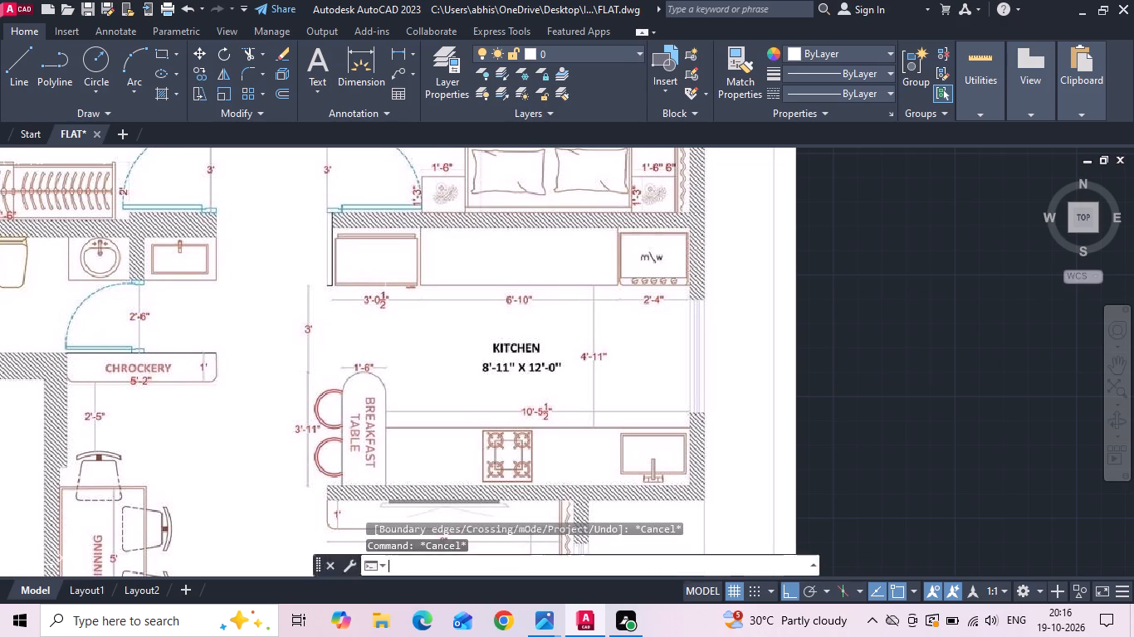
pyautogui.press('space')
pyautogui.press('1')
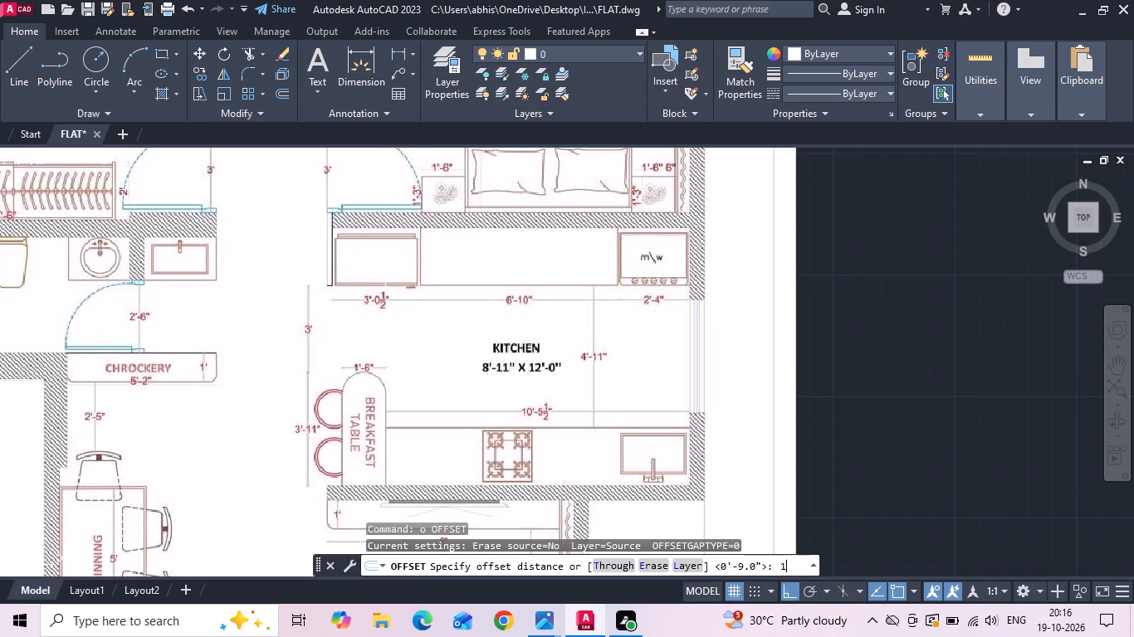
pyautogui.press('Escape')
# Offset the outer line of the common bedroom's bottom wall 8'11" downward for the kitchen depth.
pyautogui.write('o')
pyautogui.press('space')
pyautogui.write("8'11")
pyautogui.scroll(-2, 466, 289)
pyautogui.scroll(2, 369, 139)
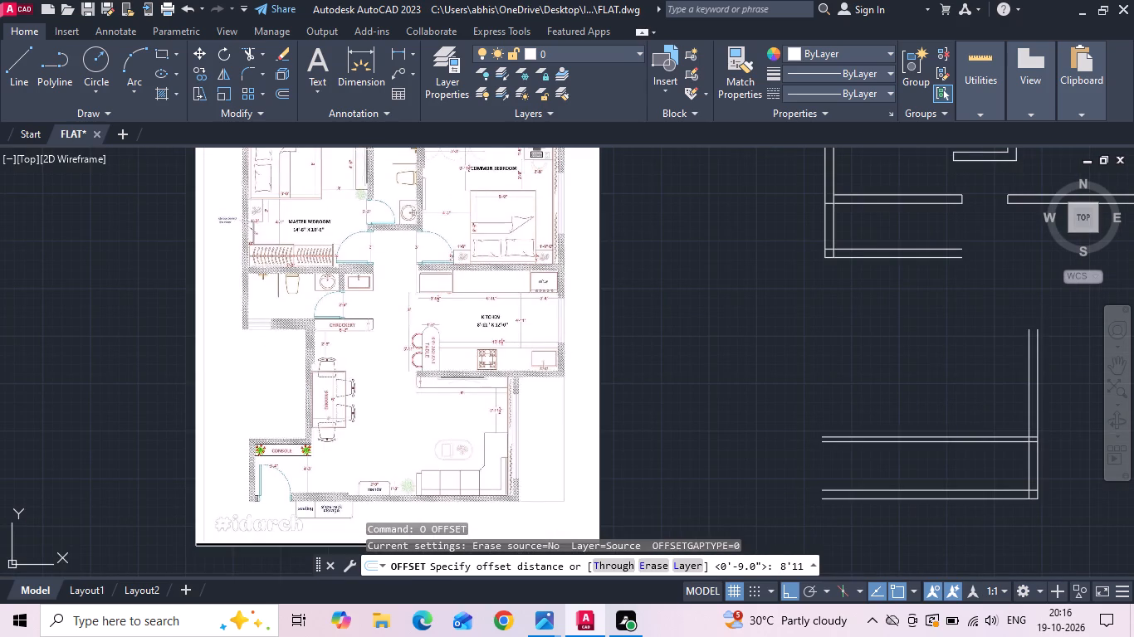
pyautogui.moveTo(293, 248); pyautogui.dragTo(284, 380, button='middle')
pyautogui.scroll(1, 284, 380)
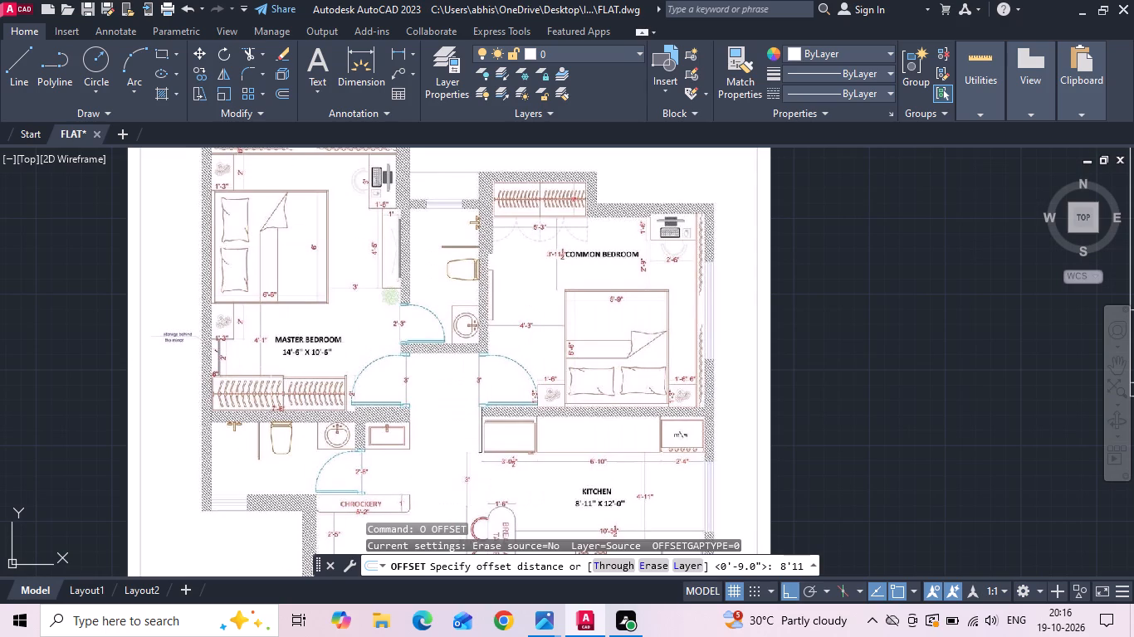
pyautogui.scroll(1, 227, 298)
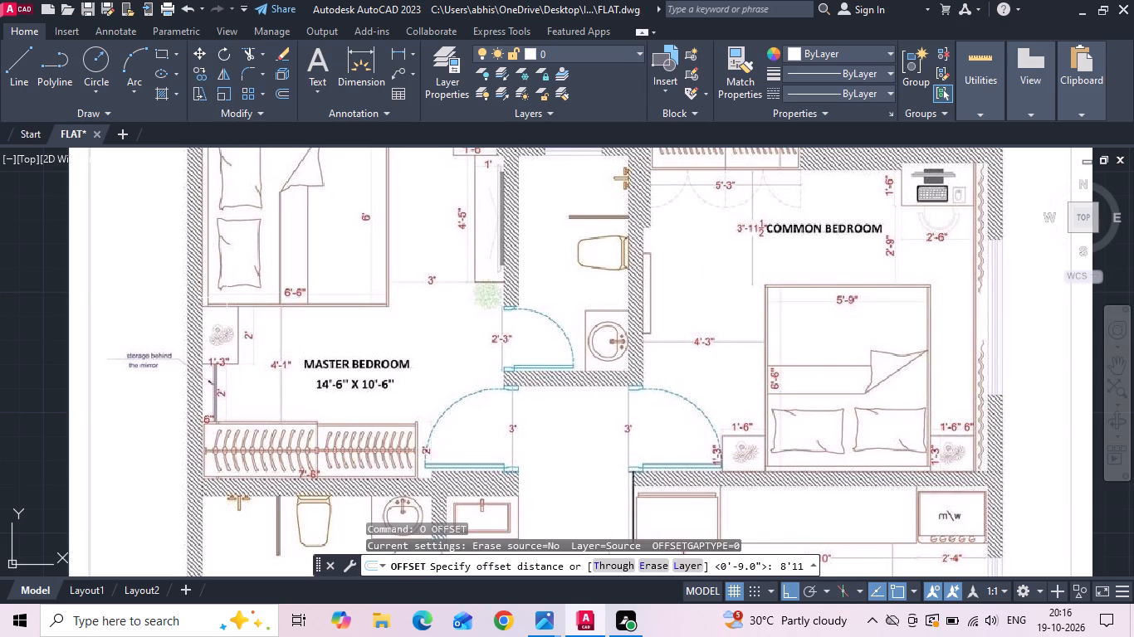
pyautogui.moveTo(424, 326); pyautogui.dragTo(408, 430, button='middle')
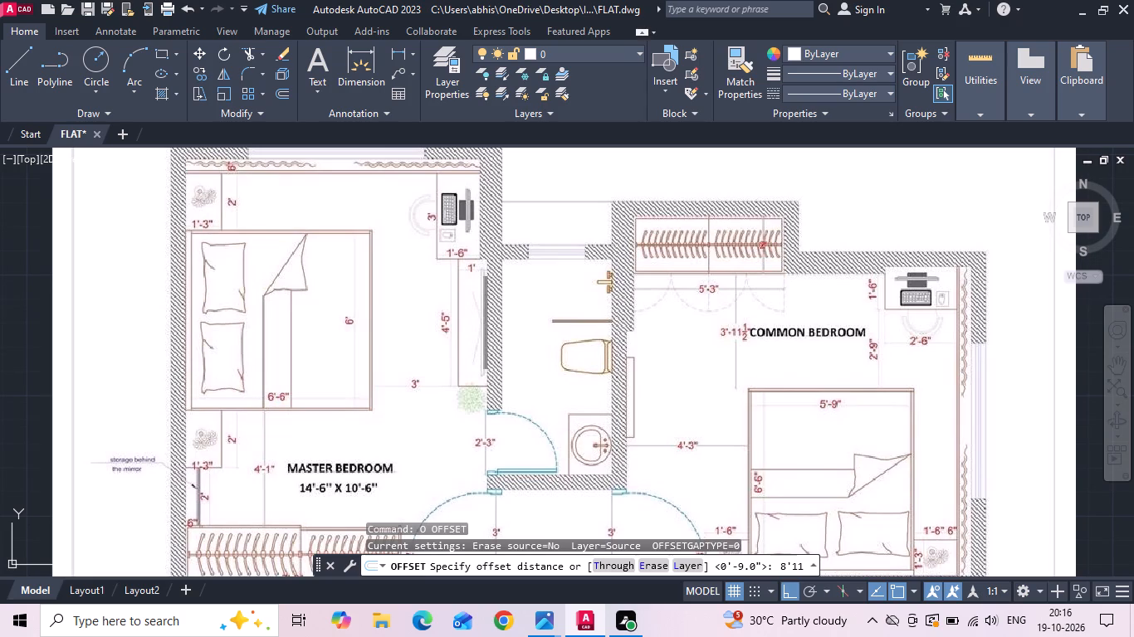
pyautogui.scroll(-3, 305, 329)
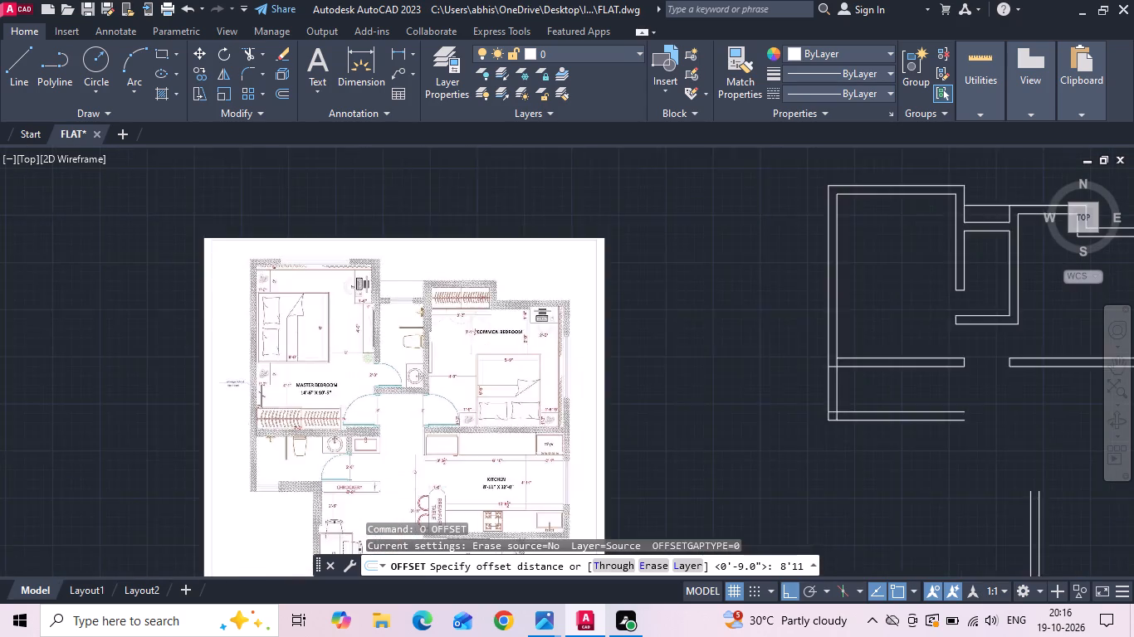
pyautogui.scroll(1, 840, 391)
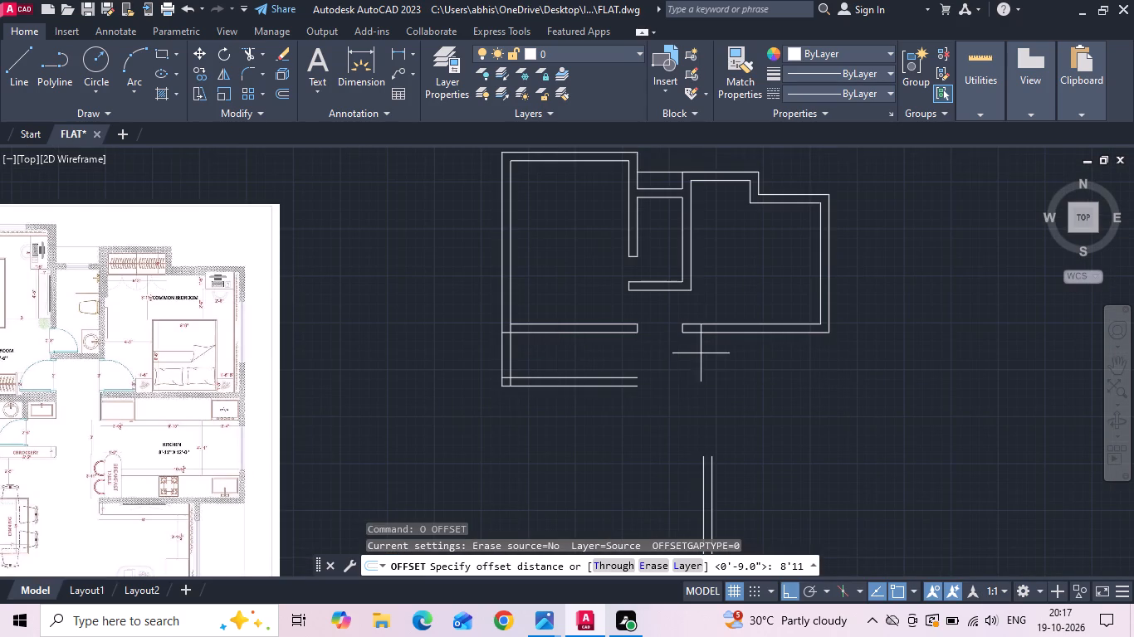
pyautogui.press('space')
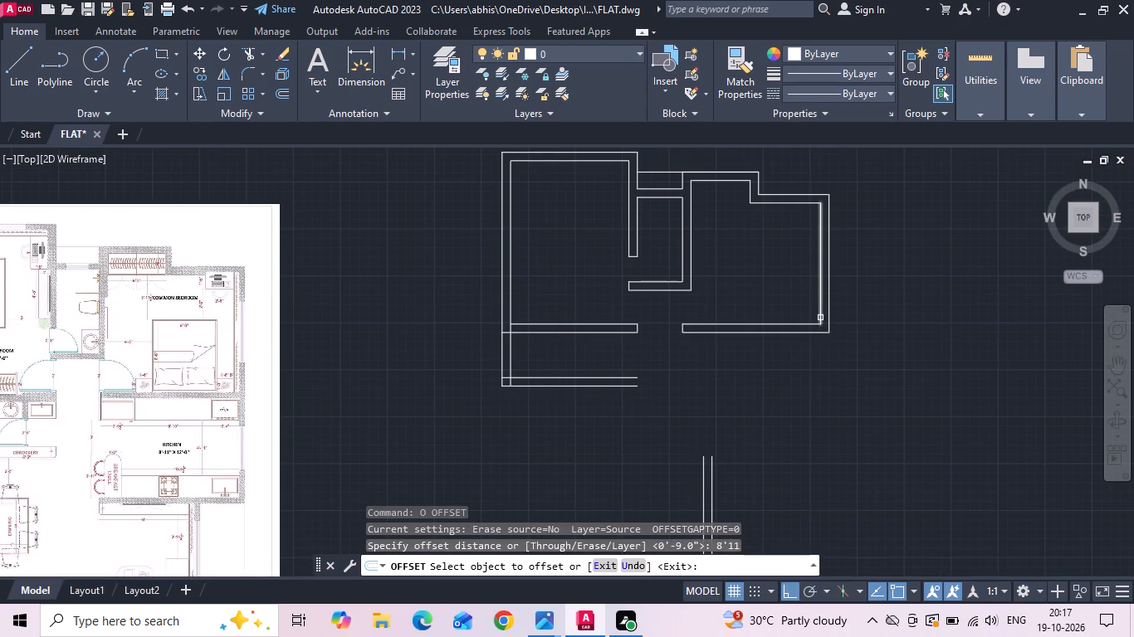
pyautogui.click(752, 333)
pyautogui.click(740, 389)
pyautogui.press('Escape')
# Extend both lines of the common bedroom's right wall down to the new kitchen bottom line.
pyautogui.write('ex')
pyautogui.press('space')
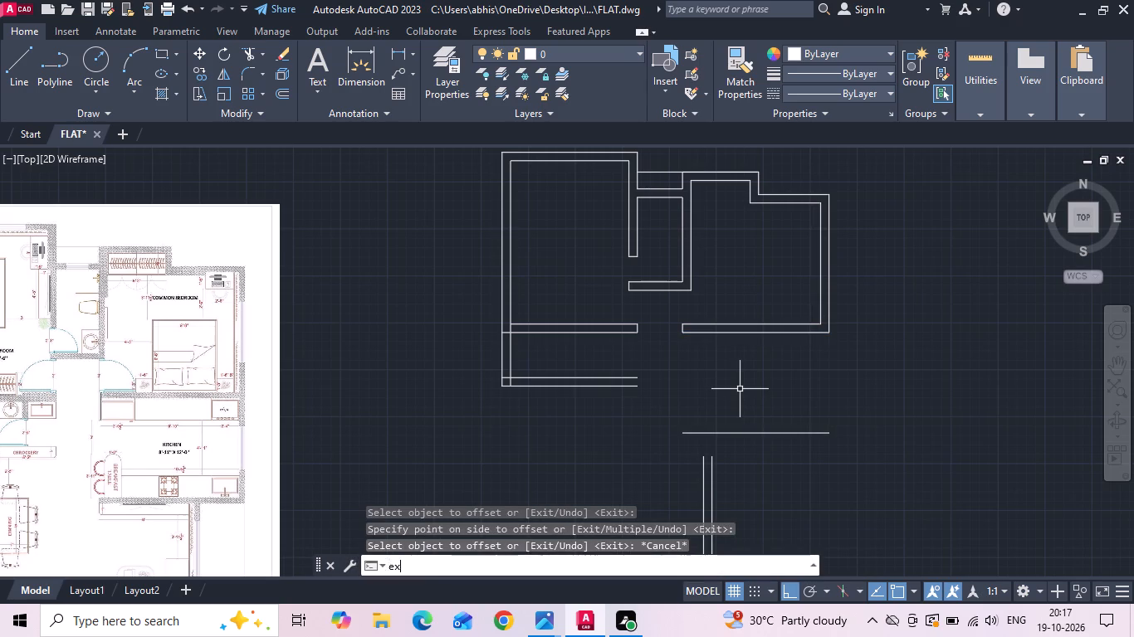
pyautogui.click(828, 326)
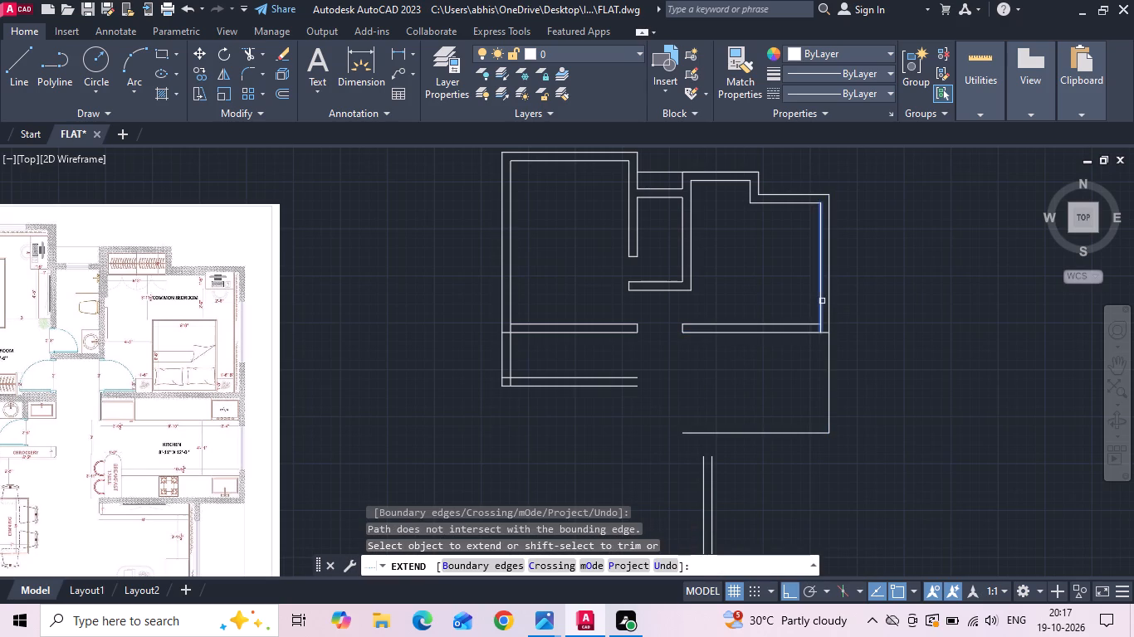
pyautogui.click(822, 300)
pyautogui.click(821, 309)
pyautogui.press('Escape')
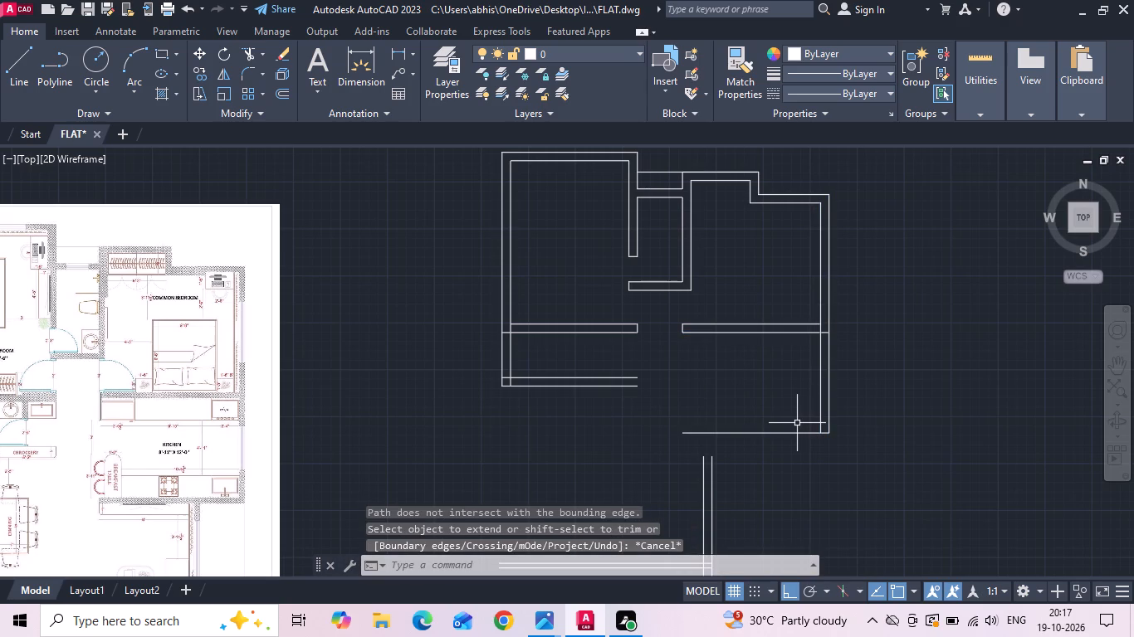
# Offset the kitchen's bottom line 9" downward to form the wall thickness.
pyautogui.write('o 9')
pyautogui.press('space')
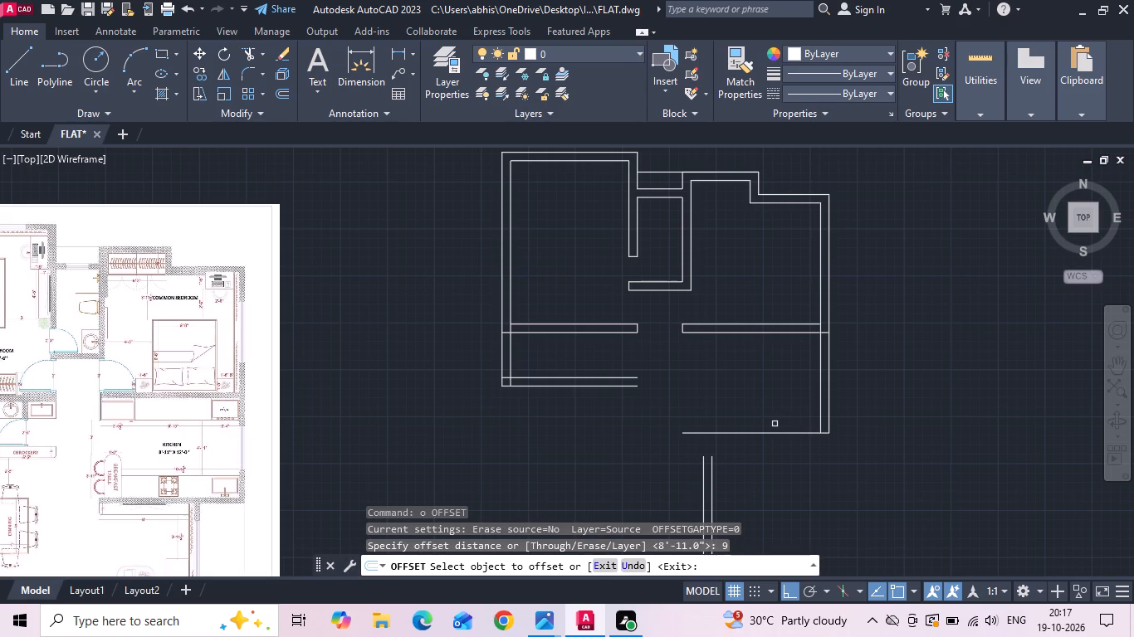
pyautogui.click(762, 430)
pyautogui.click(743, 467)
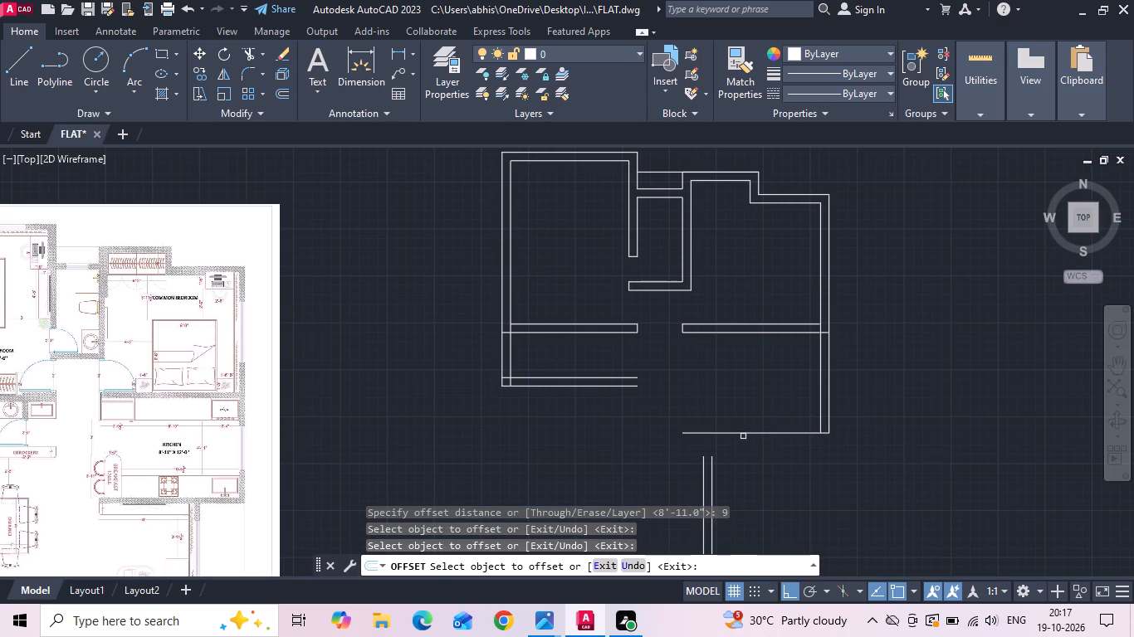
pyautogui.click(743, 435)
pyautogui.click(746, 449)
pyautogui.moveTo(741, 418); pyautogui.dragTo(739, 299, button='middle')
pyautogui.scroll(-1, 741, 294)
pyautogui.press('Escape')
# Erase the six loose horizontal and vertical wall lines below the kitchen.
pyautogui.moveTo(742, 291); pyautogui.dragTo(731, 328)
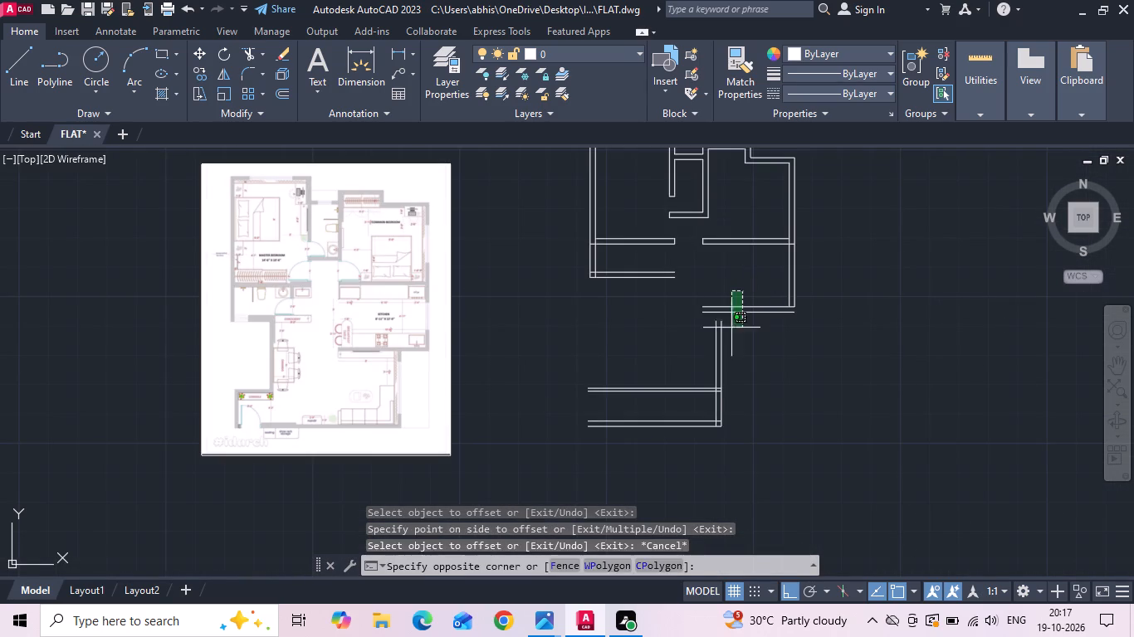
pyautogui.press('Escape')
pyautogui.moveTo(759, 359); pyautogui.dragTo(703, 401)
pyautogui.click(601, 459)
pyautogui.press('Delete')
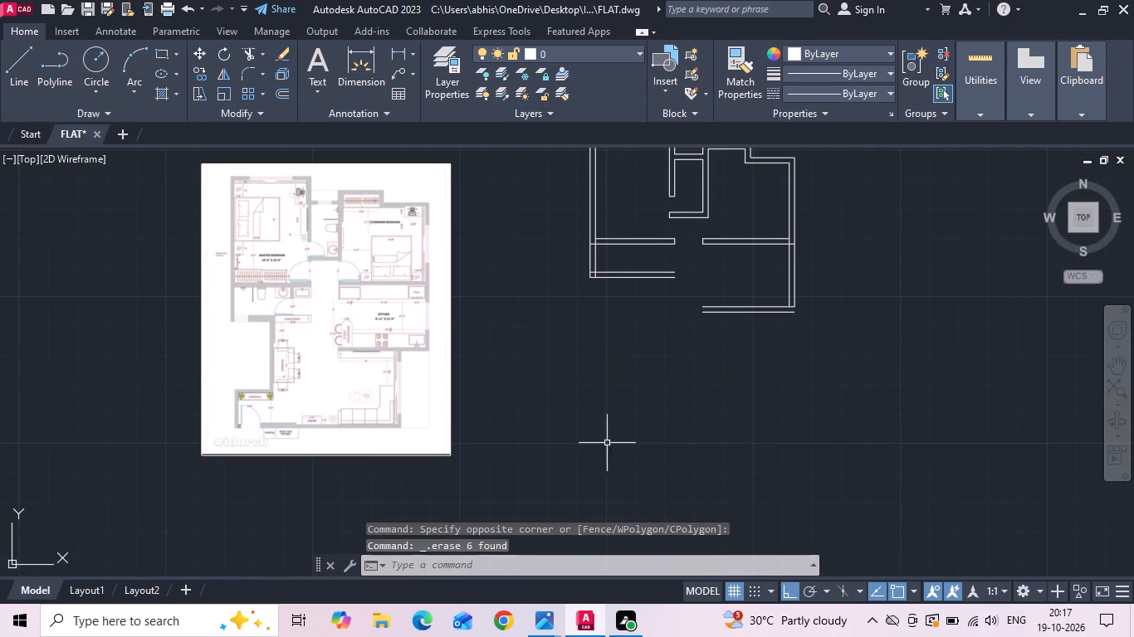
# Extend the outer line of the kitchen's right wall down to the outer line of its bottom wall.
pyautogui.write('ex')
pyautogui.press('space')
pyautogui.press('space')
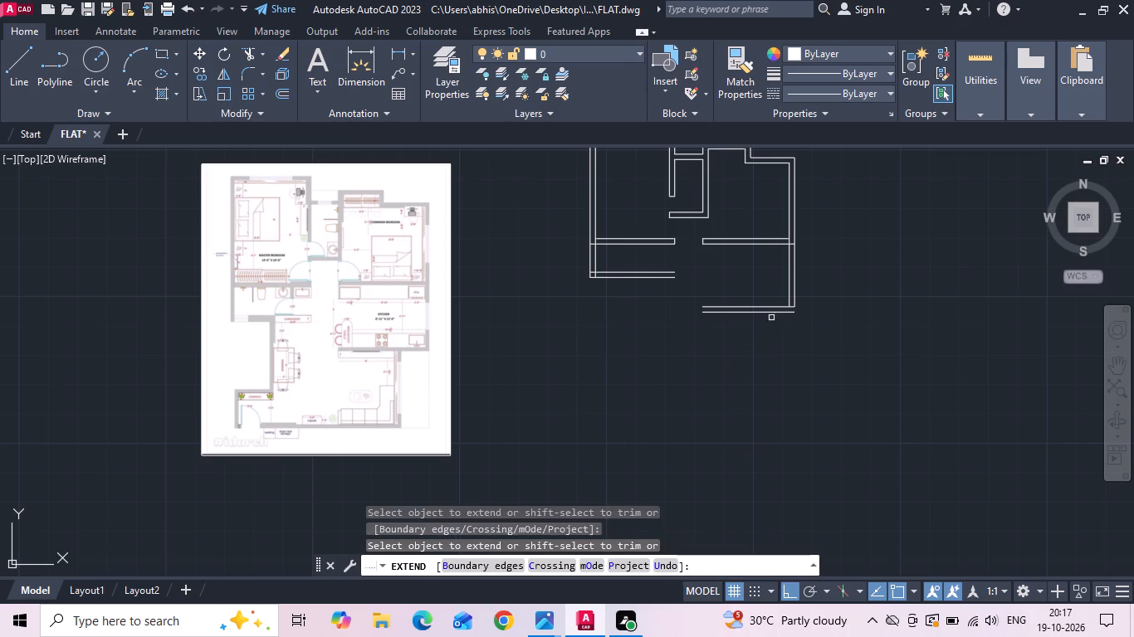
pyautogui.click(796, 301)
pyautogui.scroll(1, 332, 309)
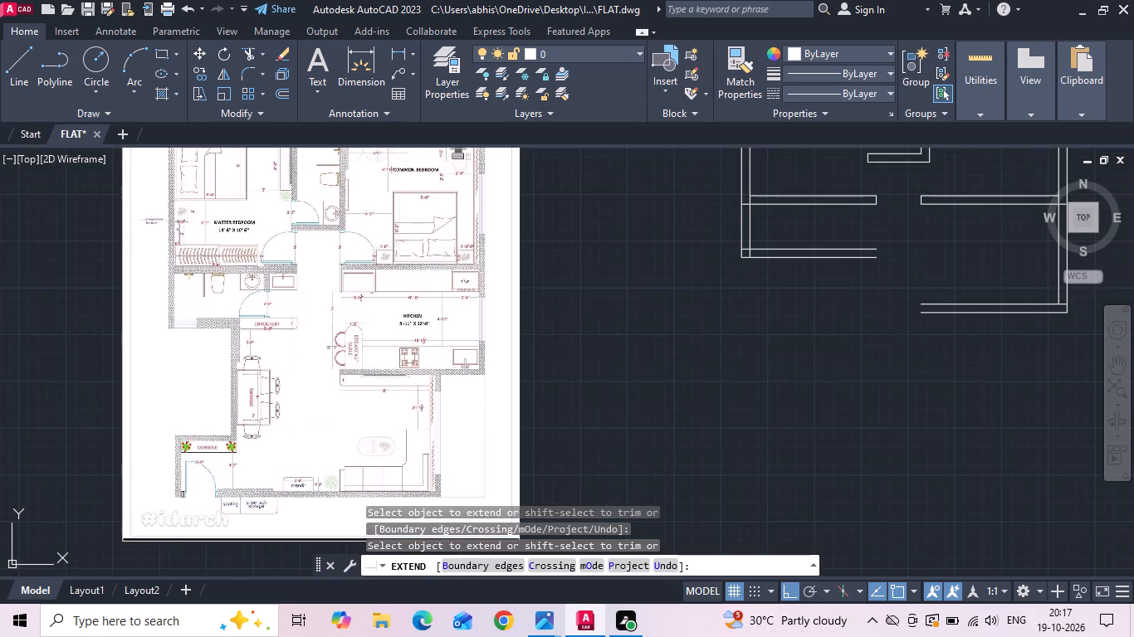
pyautogui.press('Escape')
pyautogui.scroll(1, 371, 323)
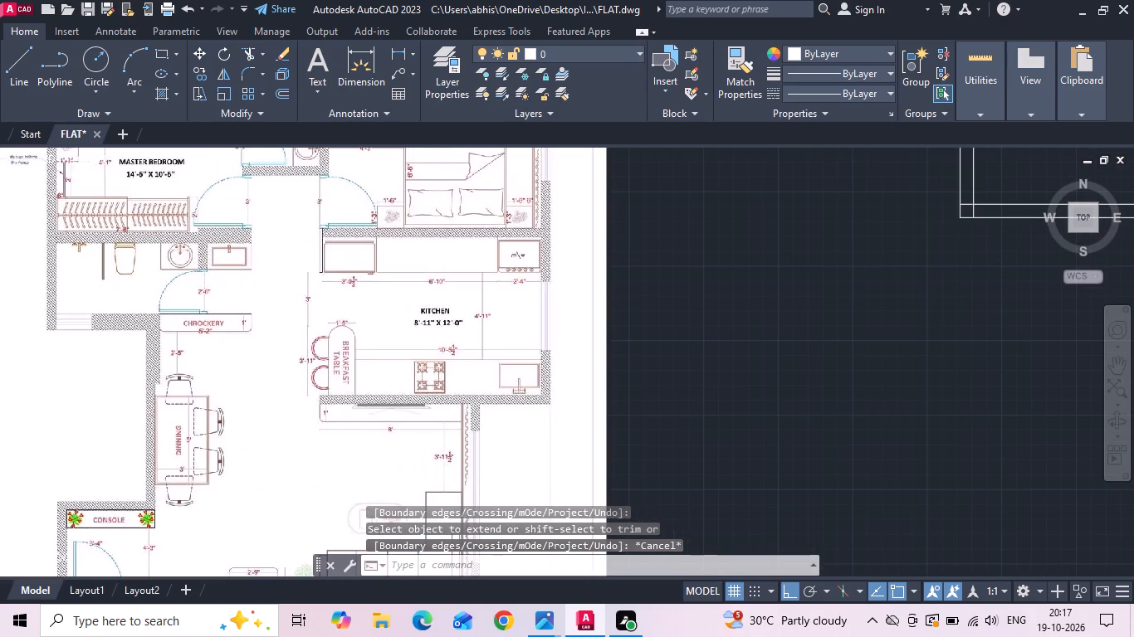
# Trim the kitchen's inner right wall line inside the top wall and the inner bottom wall line's stub at the lower corner.
pyautogui.moveTo(379, 320); pyautogui.dragTo(379, 408, button='middle')
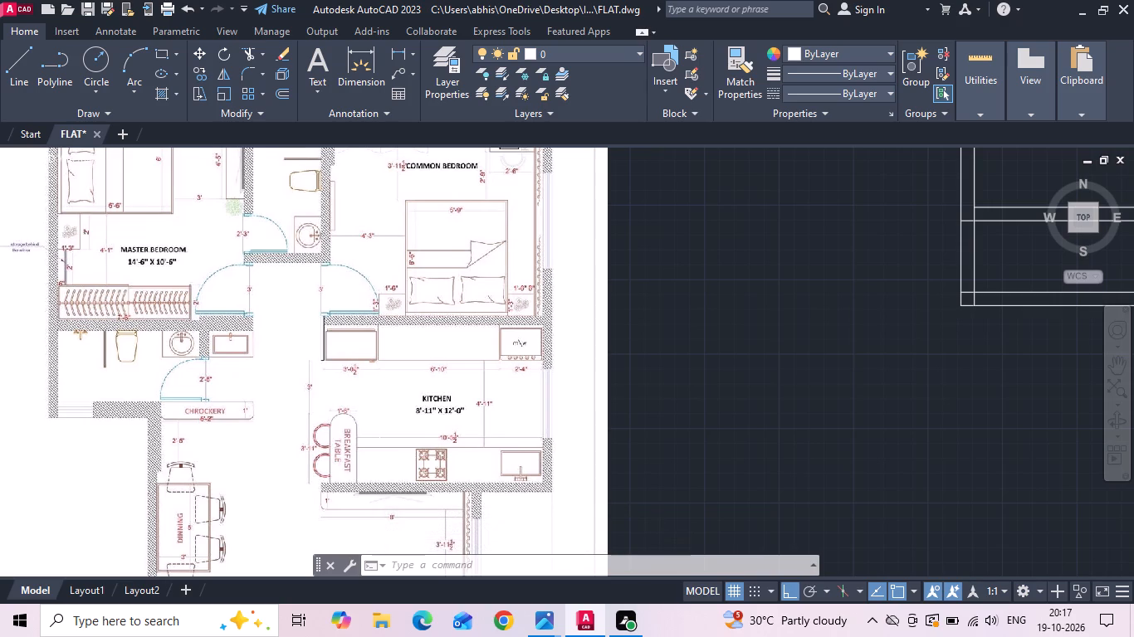
pyautogui.scroll(2, 293, 274)
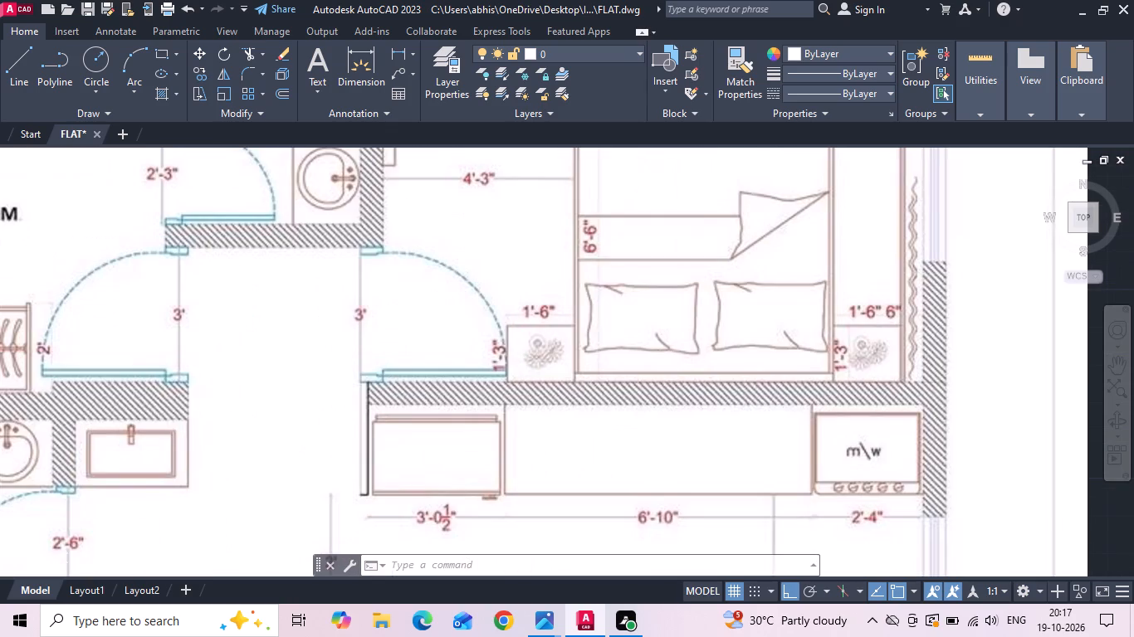
pyautogui.scroll(-2, 302, 289)
pyautogui.moveTo(851, 344); pyautogui.dragTo(538, 344, button='middle')
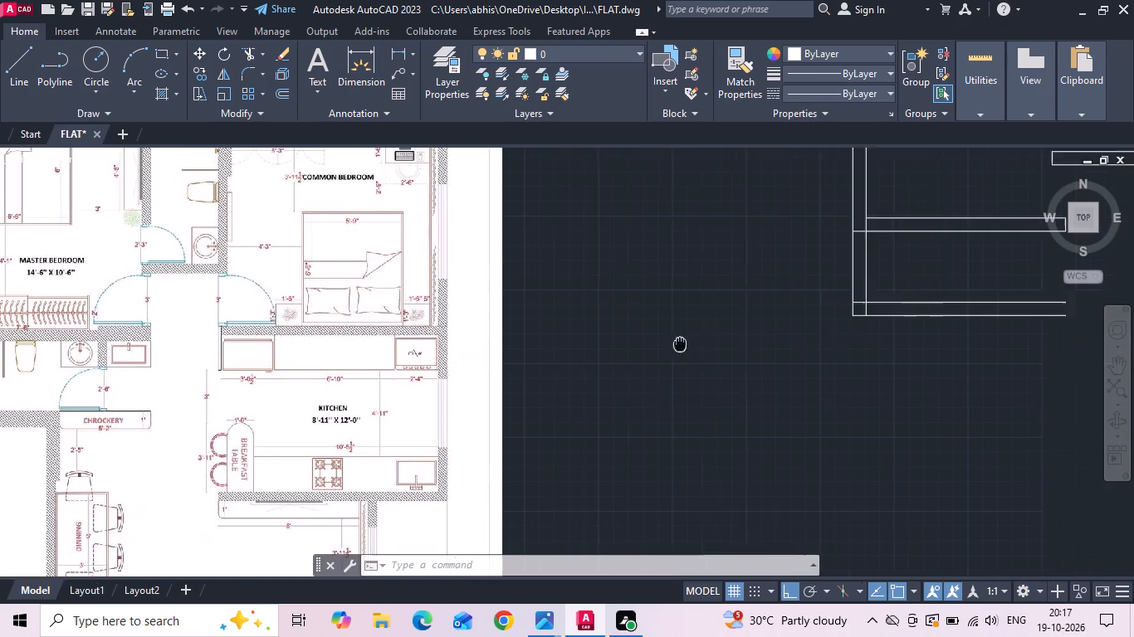
pyautogui.moveTo(538, 344); pyautogui.dragTo(458, 342, button='middle')
pyautogui.scroll(-1, 440, 364)
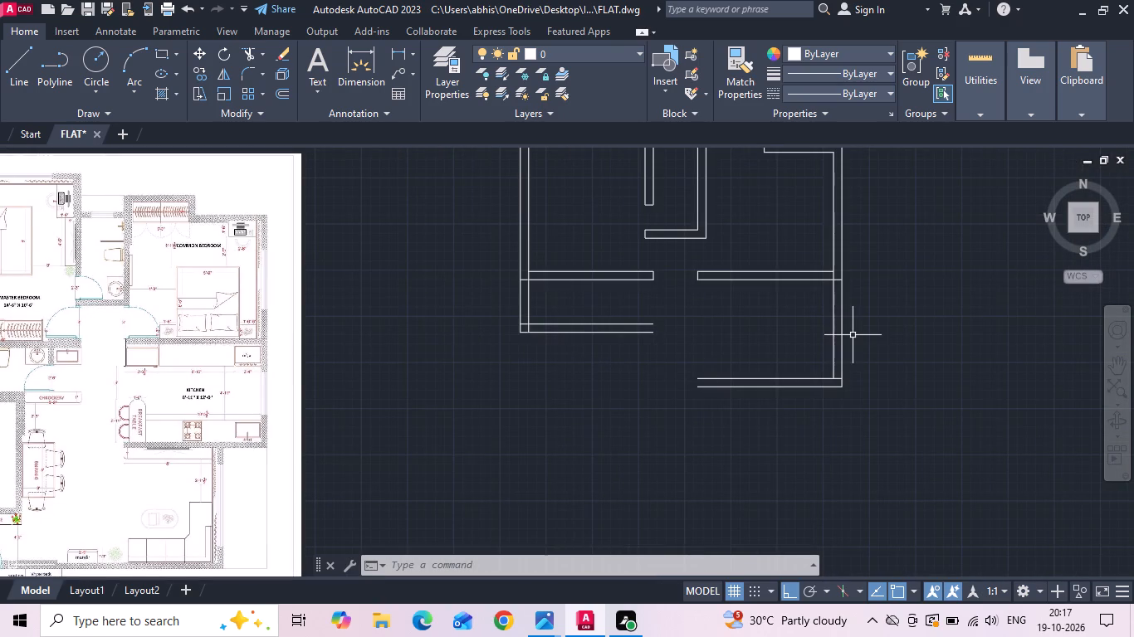
pyautogui.write('tr')
pyautogui.press('space')
pyautogui.press('space')
pyautogui.scroll(2, 839, 296)
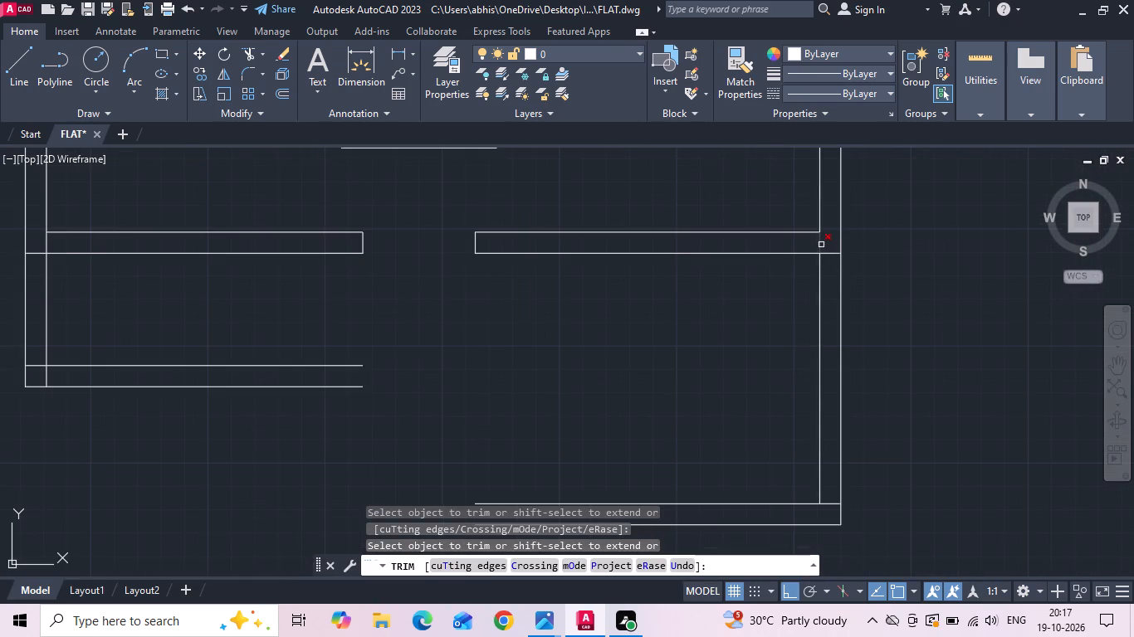
pyautogui.click(821, 244)
pyautogui.click(829, 503)
pyautogui.press('Escape')
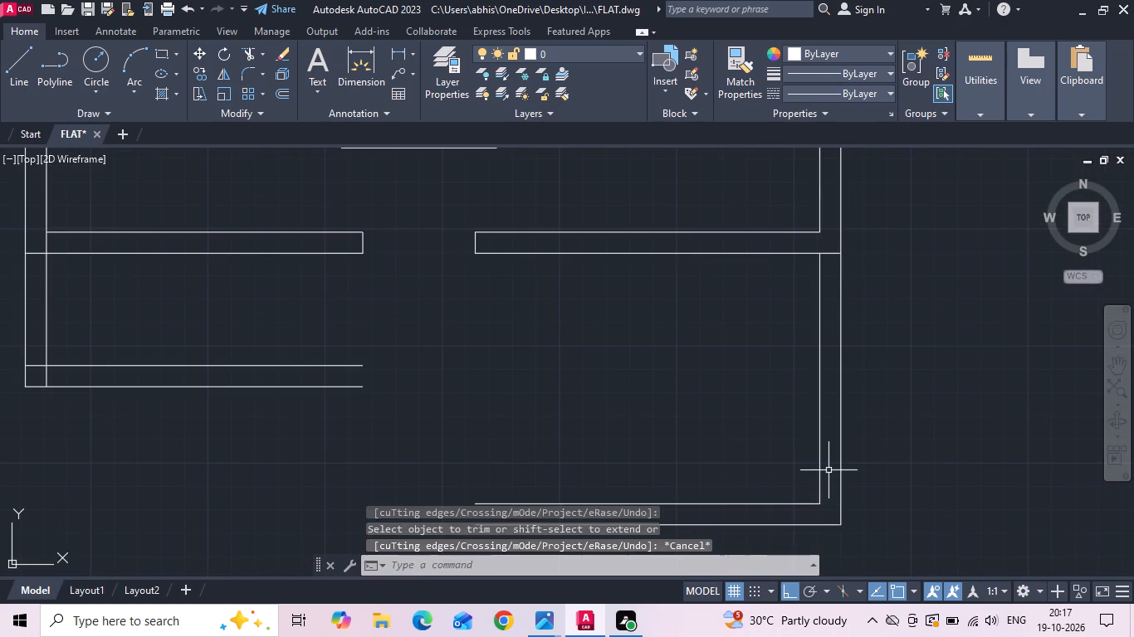
# Copy the kitchen's inner right wall line 12' to the left to mark the room's width.
pyautogui.click(829, 460)
pyautogui.click(754, 388)
pyautogui.rightClick(754, 387)
pyautogui.click(807, 310)
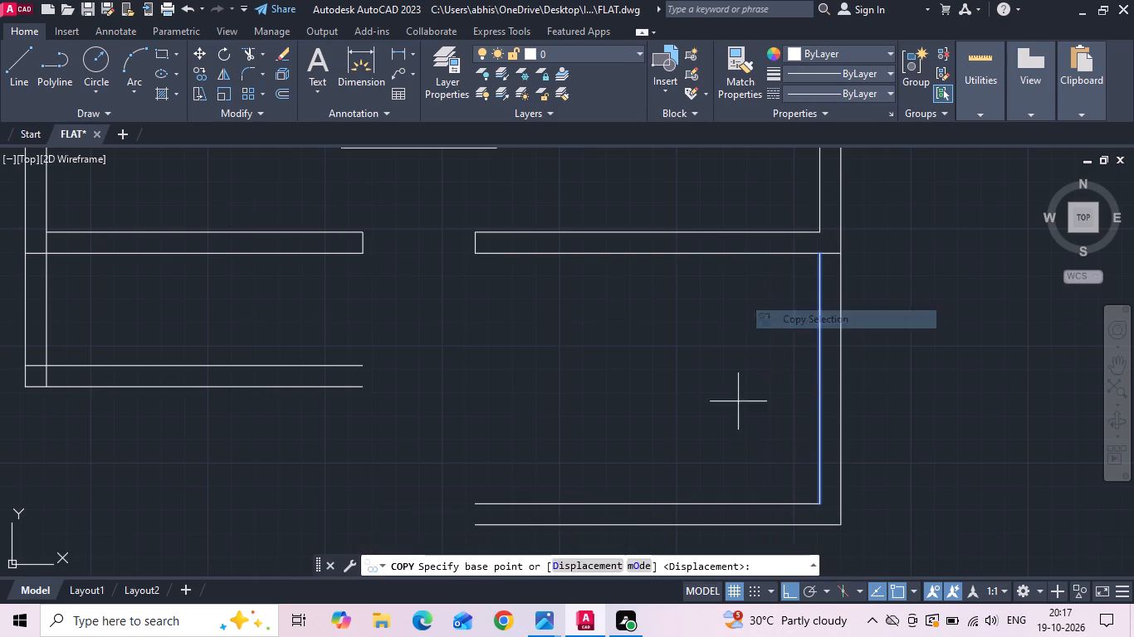
pyautogui.moveTo(731, 403); pyautogui.dragTo(628, 385)
pyautogui.write("12'")
pyautogui.press('Return')
pyautogui.scroll(-2, 682, 343)
pyautogui.press('Escape')
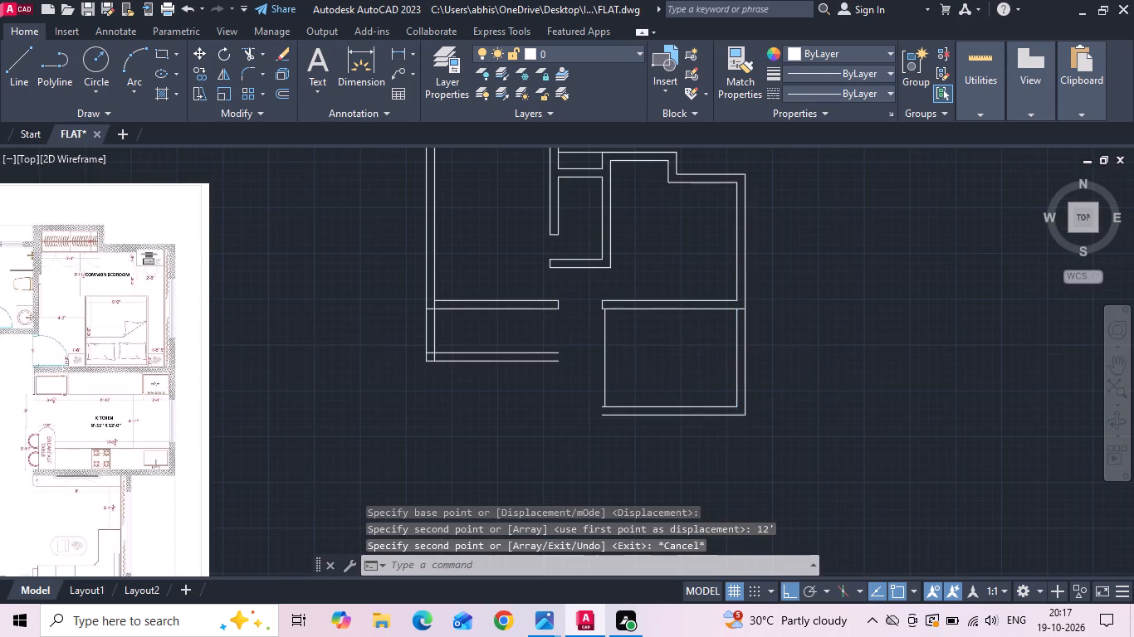
# Check with temporary lines how the common bathroom wall aligns with the kitchen's left edge on the reference plan.
pyautogui.scroll(2, 0, 390)
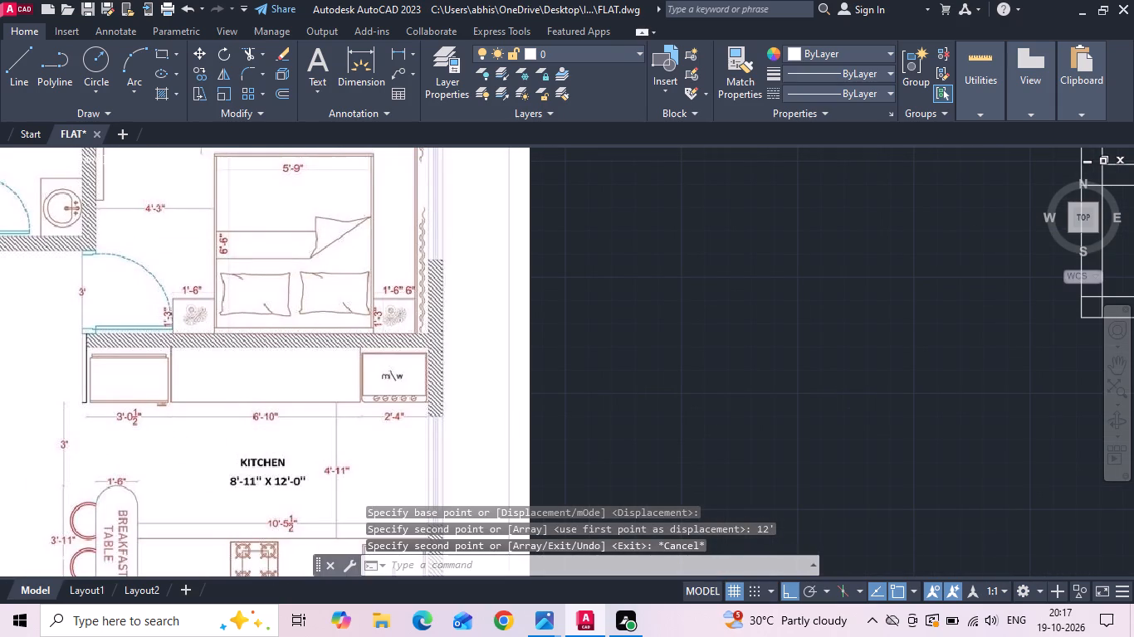
pyautogui.write('l')
pyautogui.press('space')
pyautogui.moveTo(2, 283); pyautogui.dragTo(174, 279, button='middle')
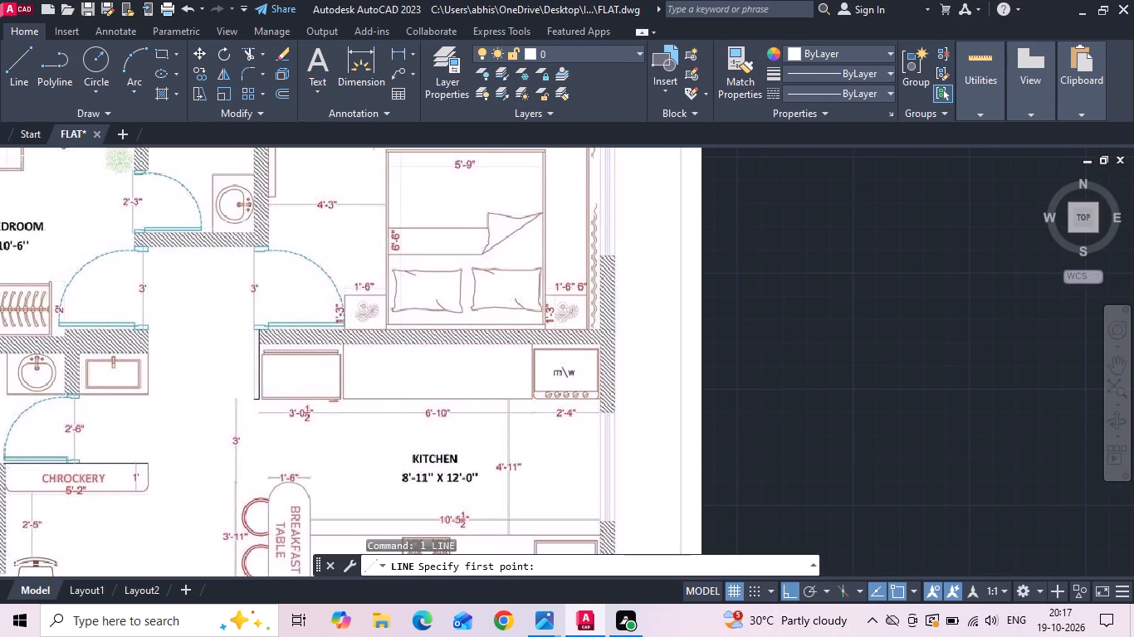
pyautogui.click(253, 232)
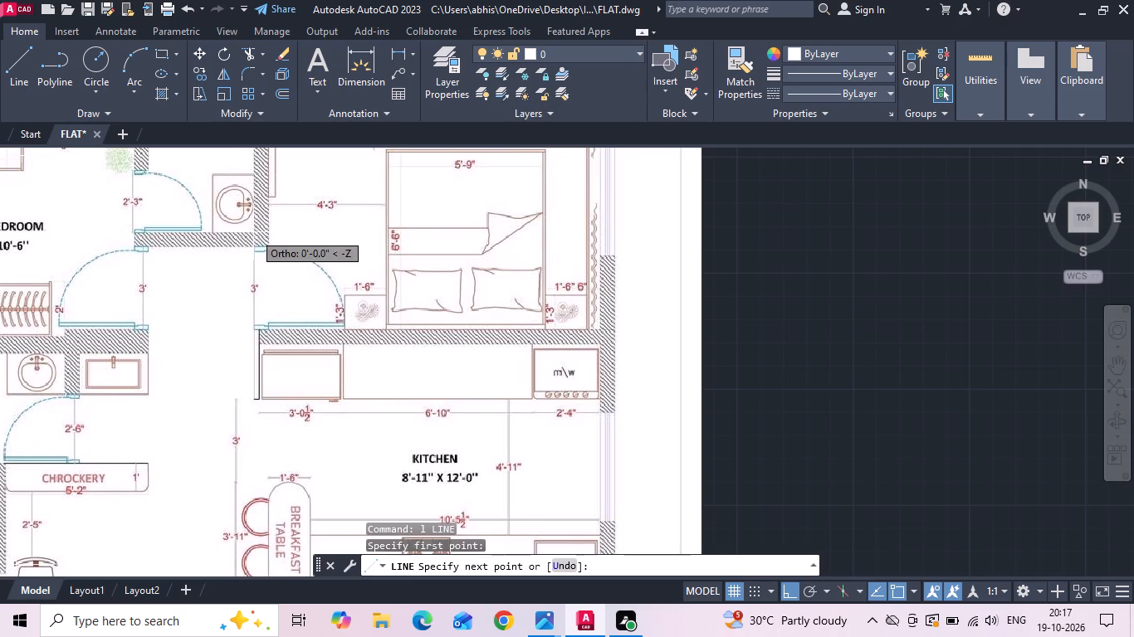
pyautogui.press('space')
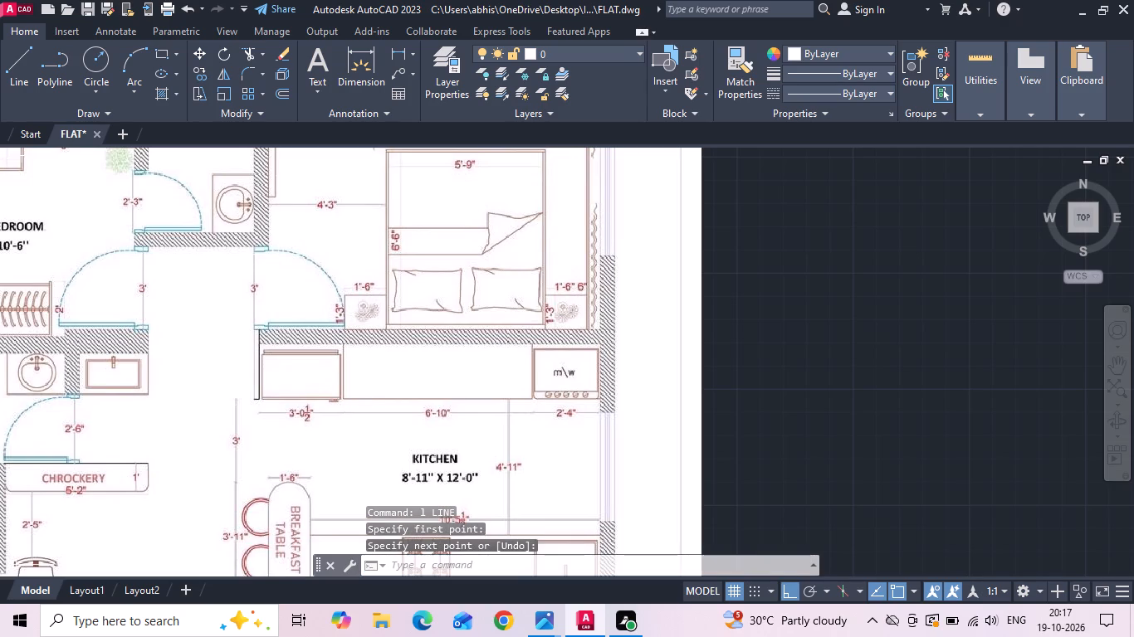
pyautogui.press('space')
pyautogui.click(269, 240)
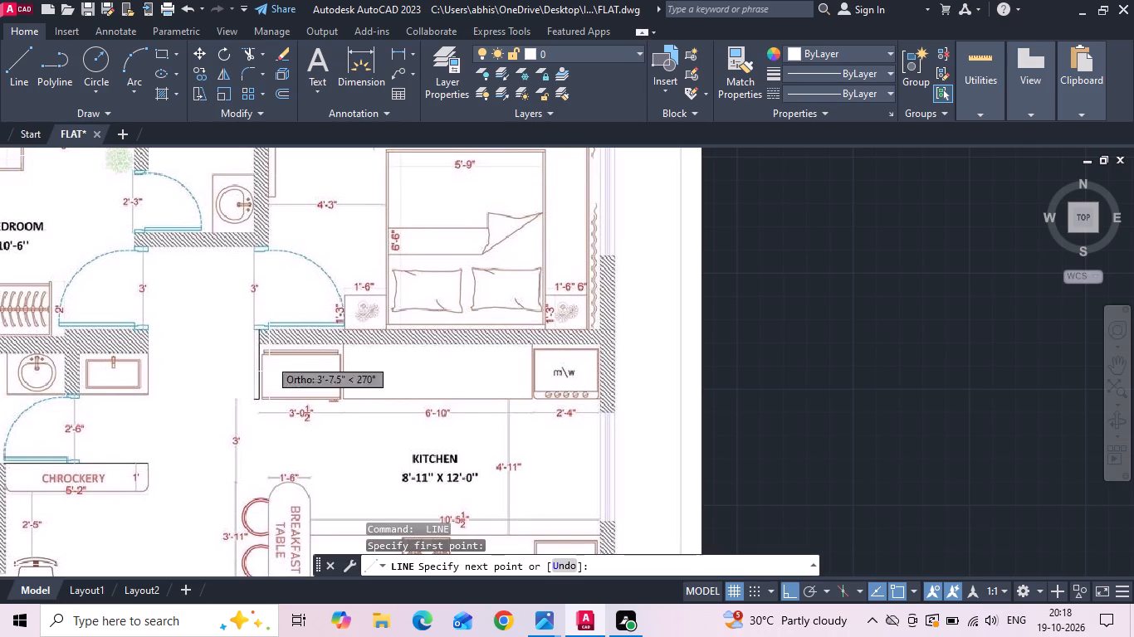
pyautogui.press('Escape')
pyautogui.scroll(-2, 268, 387)
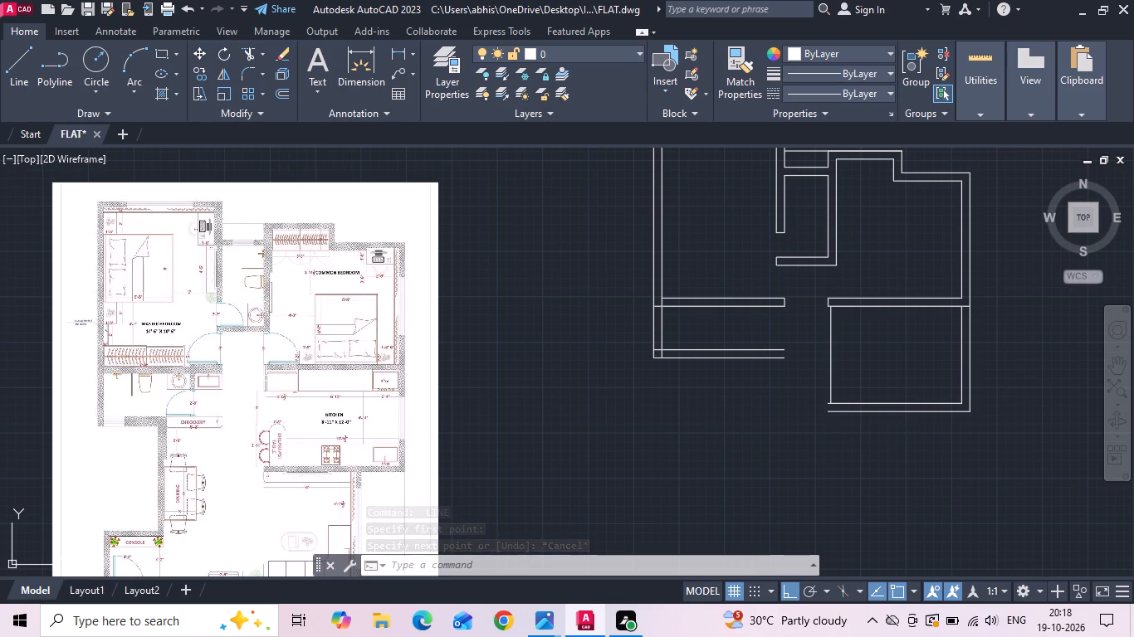
pyautogui.press('Escape')
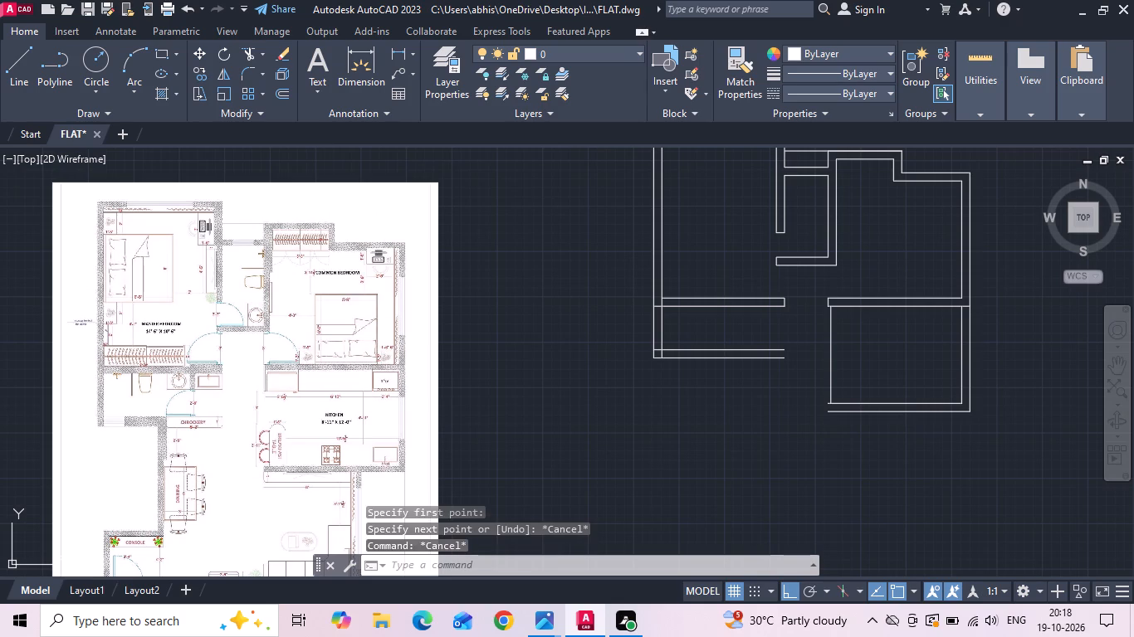
# Measure with a temporary line from the lower bathroom's outer left corner down to the entrance wall's bottom on the reference plan.
pyautogui.moveTo(247, 423); pyautogui.dragTo(401, 251, button='middle')
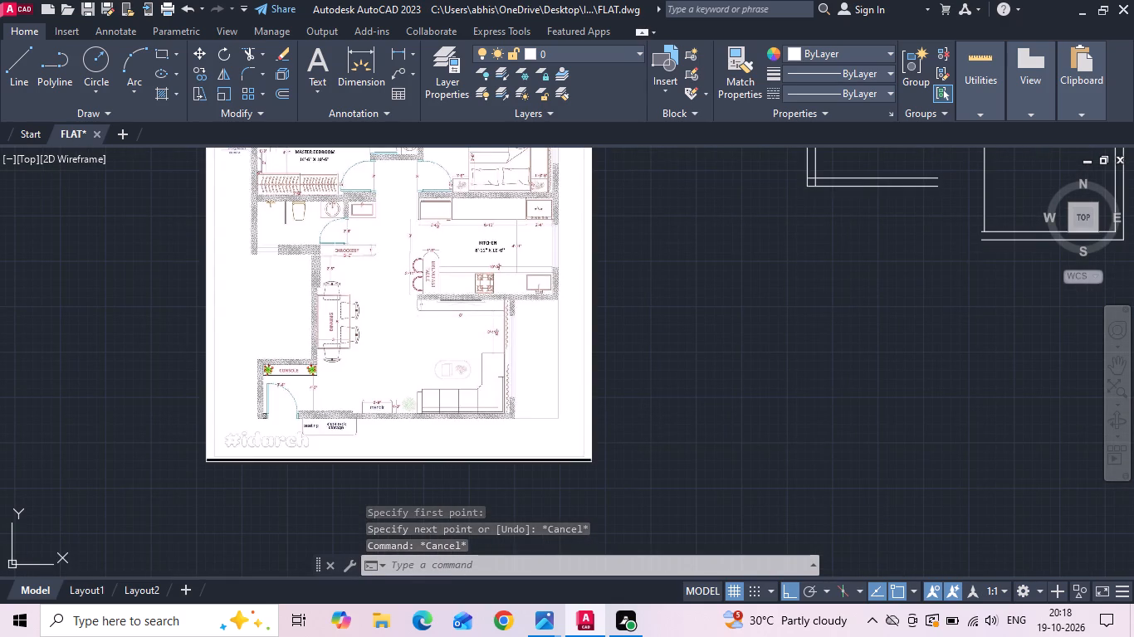
pyautogui.scroll(2, 330, 254)
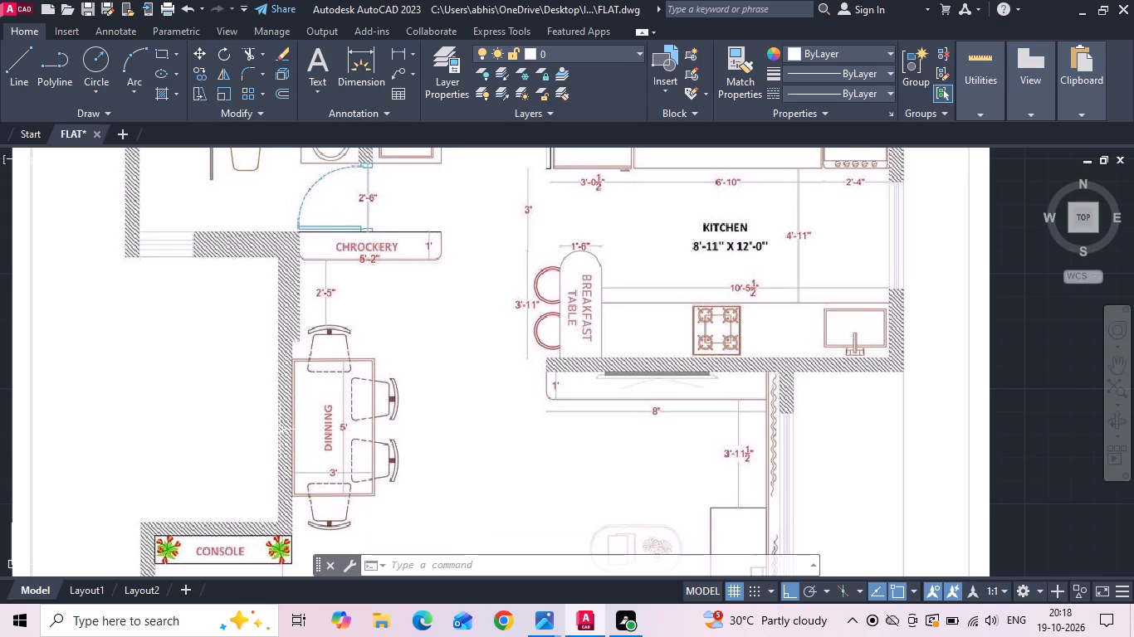
pyautogui.scroll(-1, 280, 431)
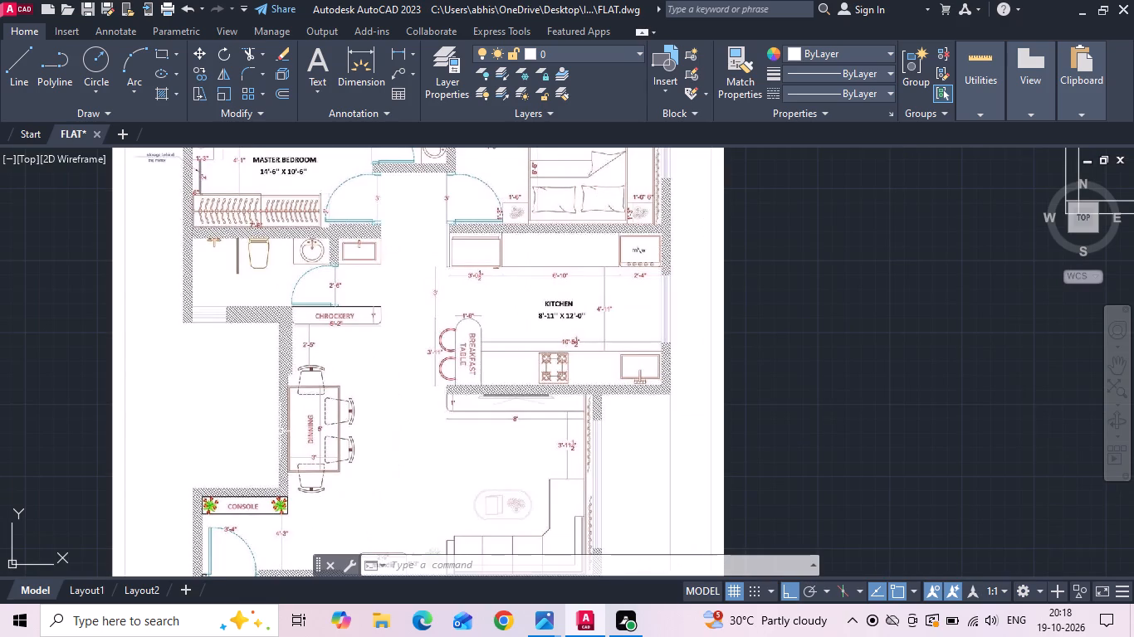
pyautogui.write('l')
pyautogui.press('space')
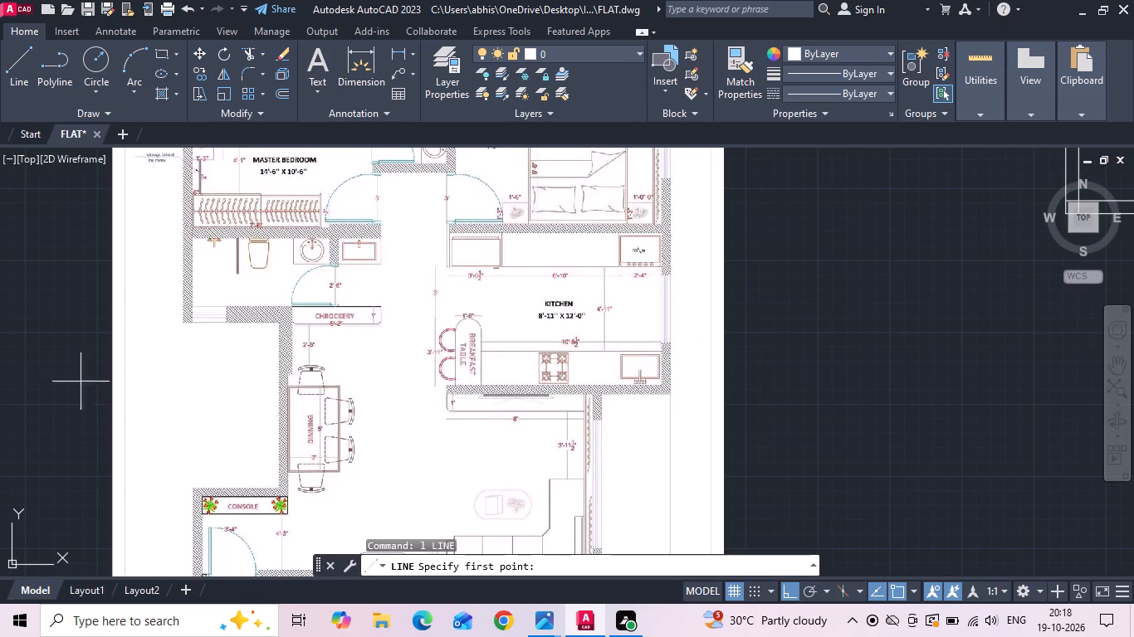
pyautogui.click(182, 318)
pyautogui.moveTo(179, 484); pyautogui.dragTo(295, 400, button='middle')
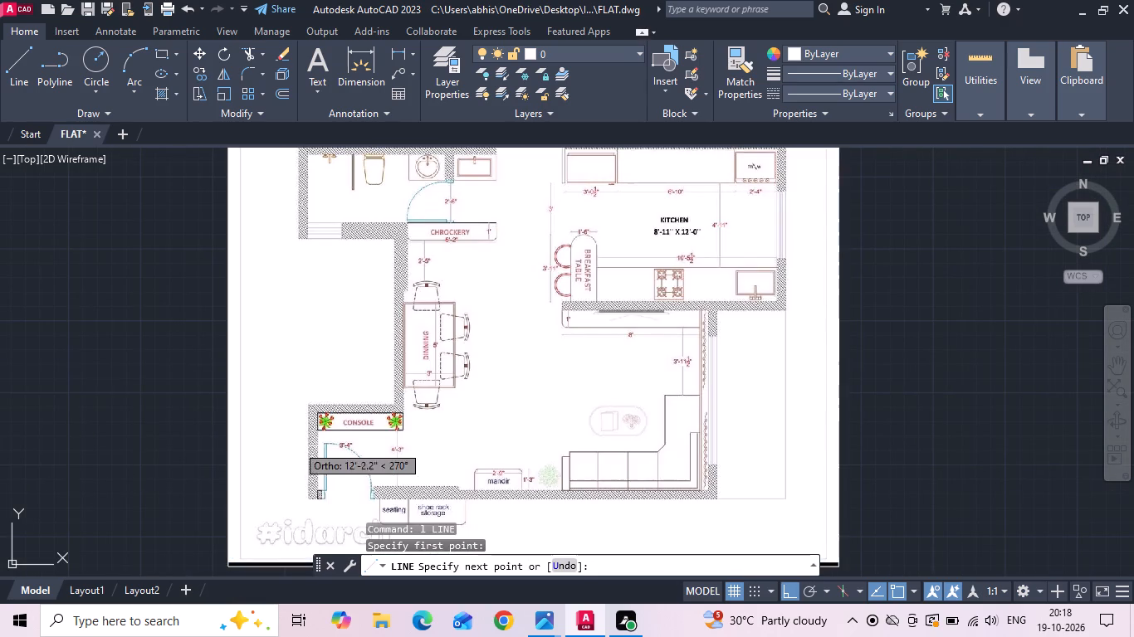
pyautogui.scroll(1, 301, 508)
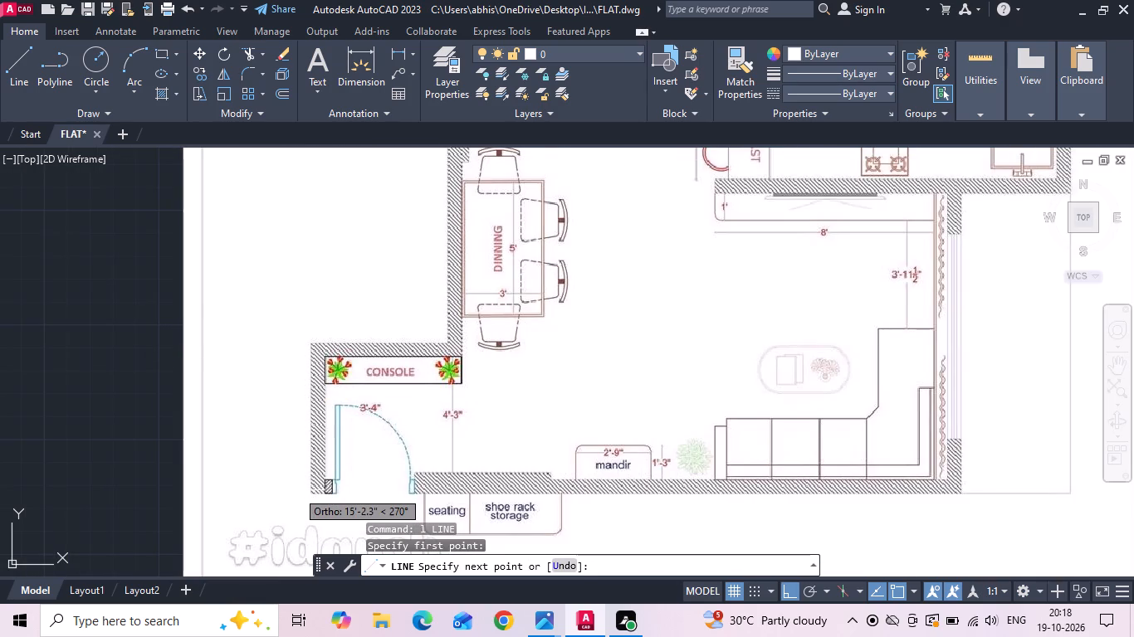
pyautogui.scroll(3, 297, 492)
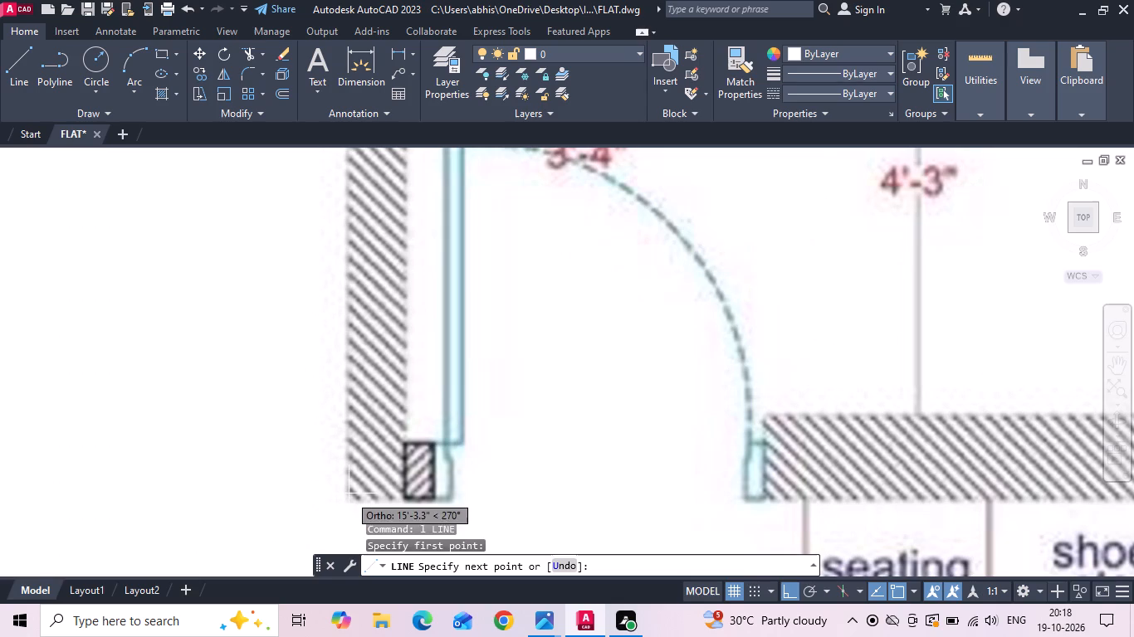
pyautogui.scroll(-3, 344, 499)
pyautogui.press('Escape')
# Measure with a temporary line from the console wall's outer corner up to the lower bathroom's bottom wall on the reference plan.
pyautogui.press('l')
pyautogui.press('space')
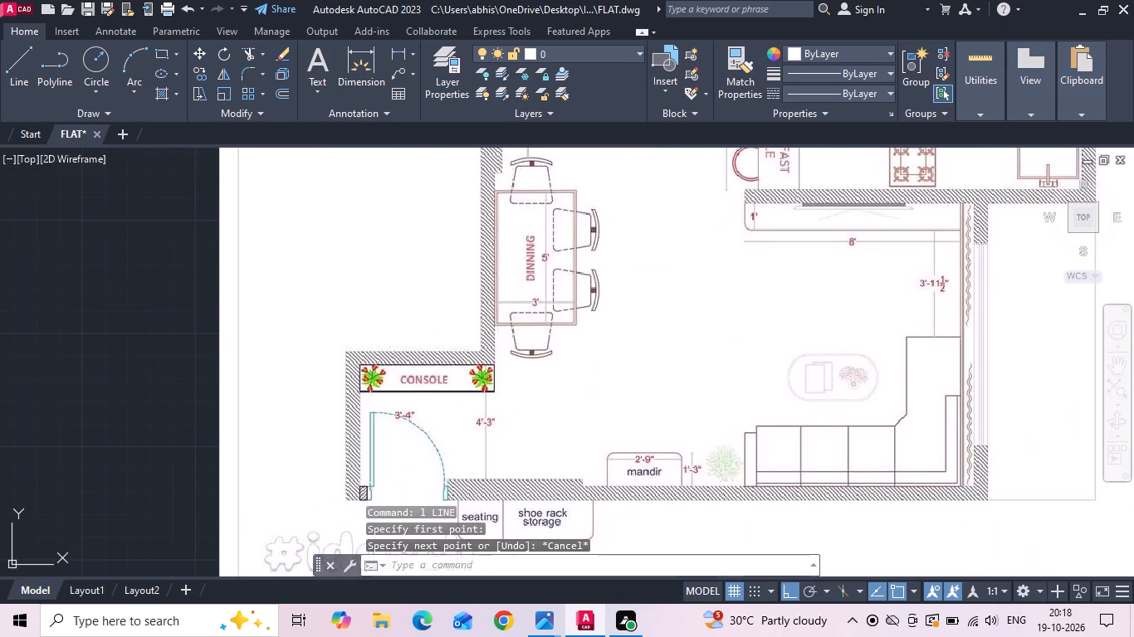
pyautogui.scroll(3, 340, 344)
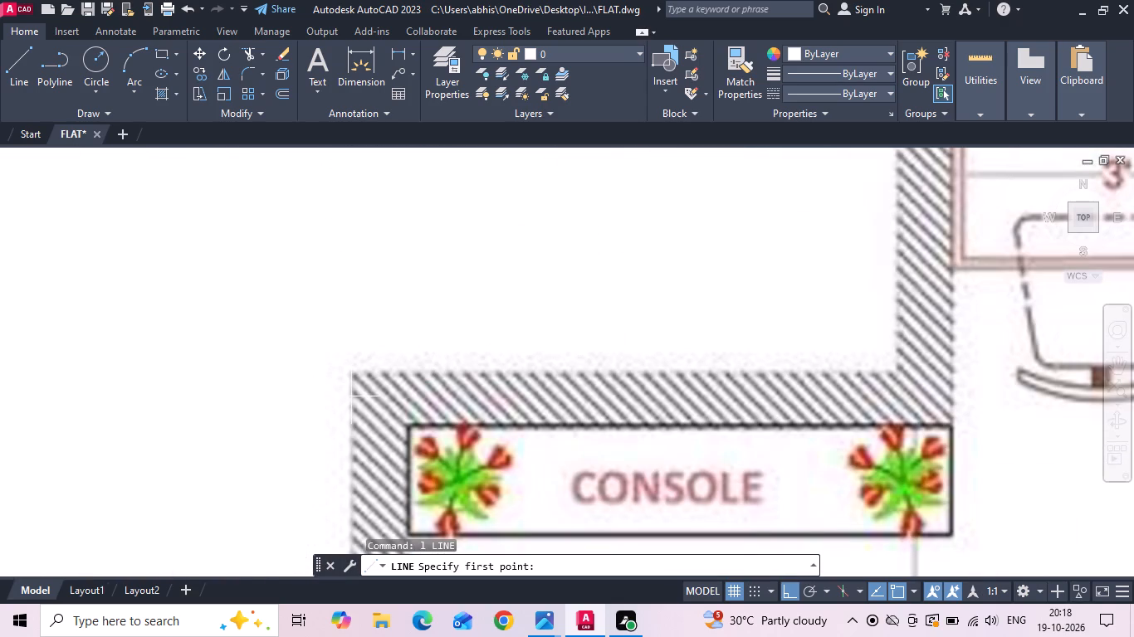
pyautogui.click(349, 391)
pyautogui.scroll(-3, 346, 432)
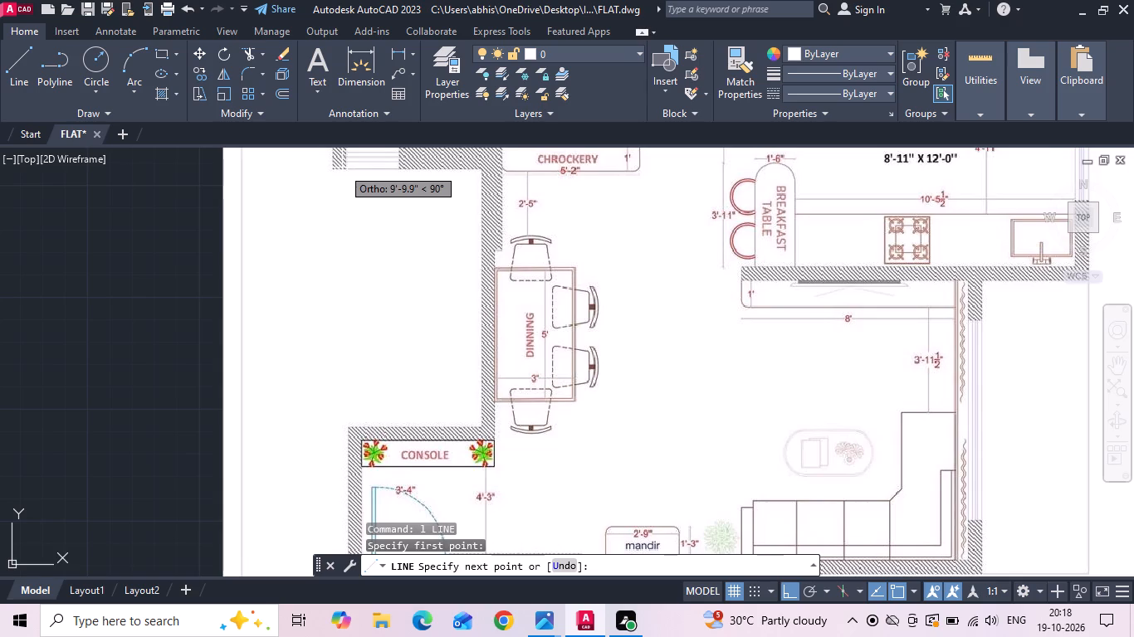
pyautogui.scroll(3, 342, 167)
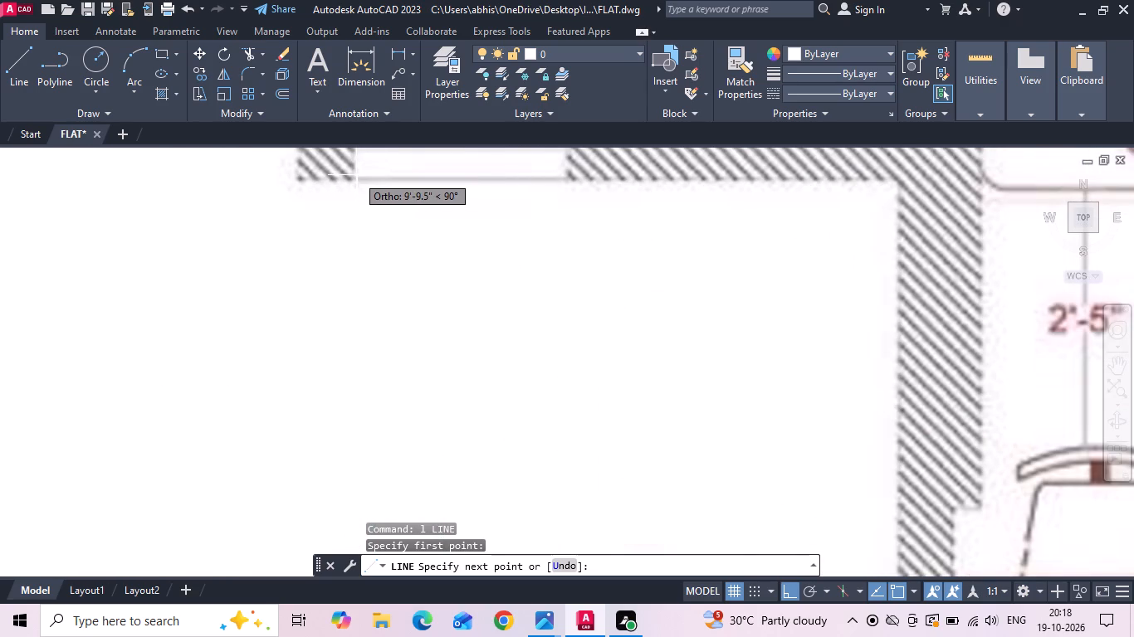
pyautogui.scroll(-5, 356, 175)
pyautogui.press('Escape')
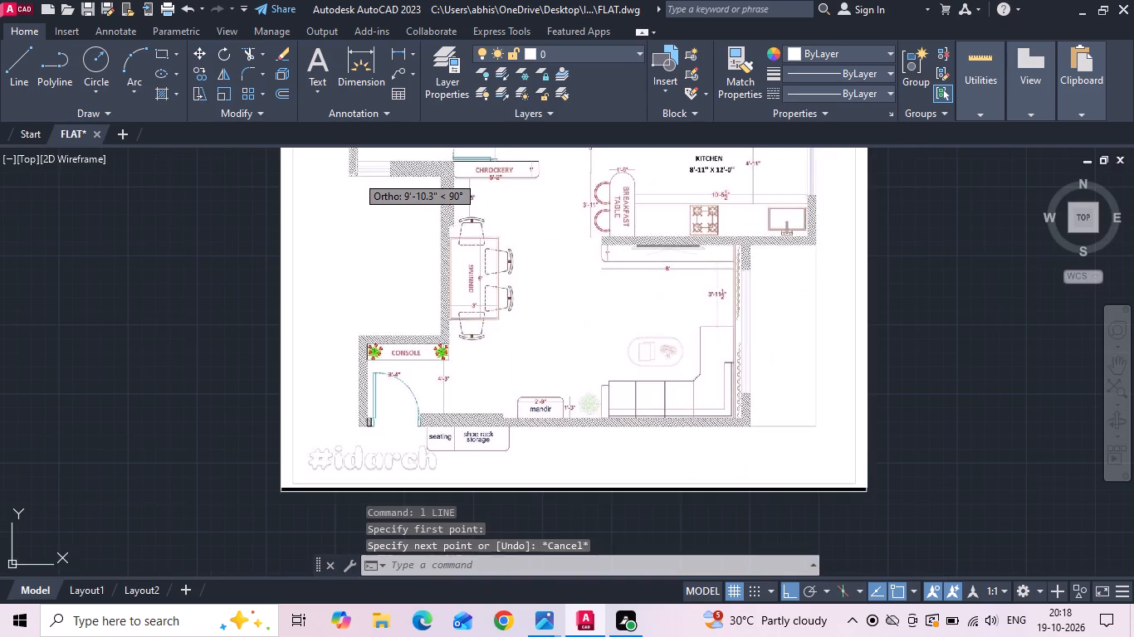
# Draw a vertical line about 20'-4" long down from the lower bathroom's bottom wall, in line with the left wall's inner face.
pyautogui.scroll(-3, 320, 202)
pyautogui.scroll(2, 567, 167)
pyautogui.moveTo(575, 187); pyautogui.dragTo(590, 245, button='middle')
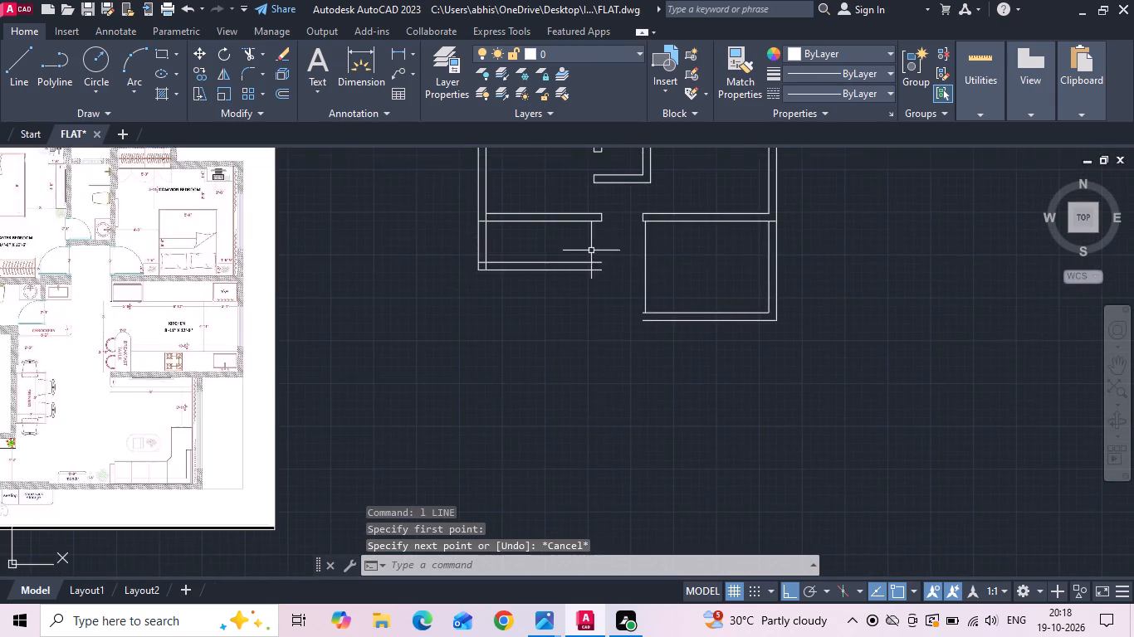
pyautogui.scroll(-1, 589, 308)
pyautogui.write('l')
pyautogui.press('space')
pyautogui.scroll(2, 517, 303)
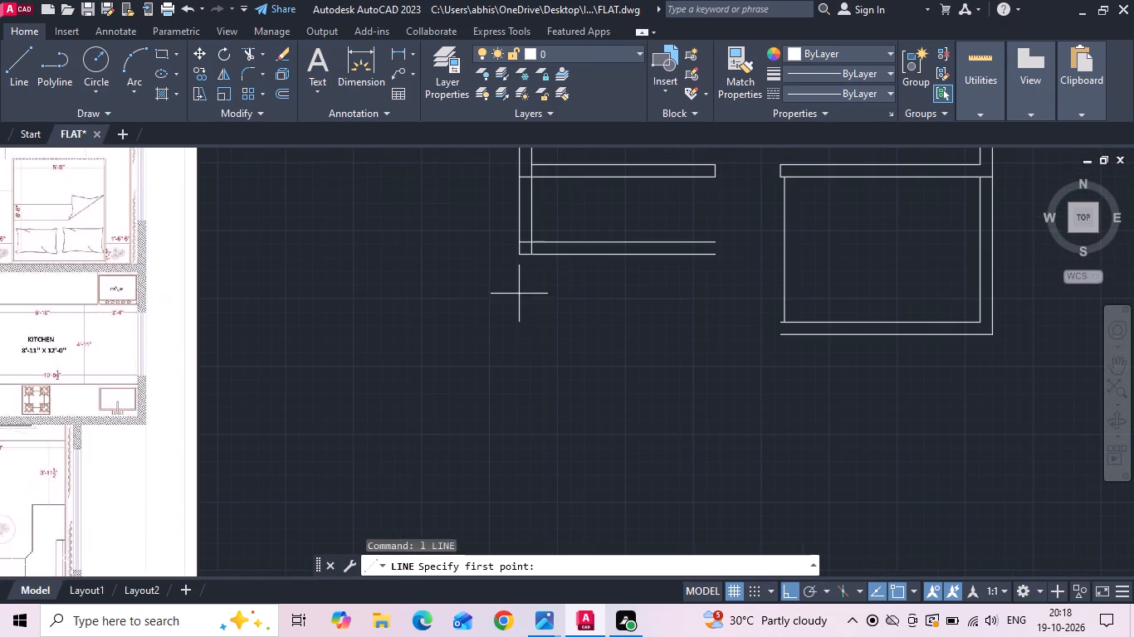
pyautogui.click(530, 257)
pyautogui.moveTo(535, 396); pyautogui.dragTo(559, 233, button='middle')
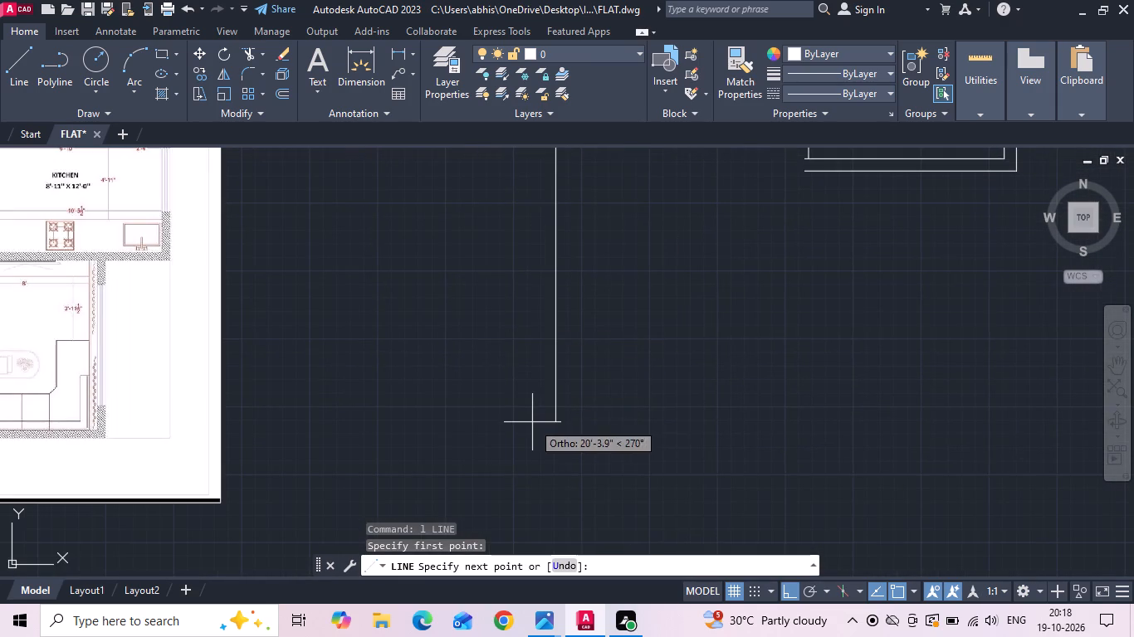
pyautogui.click(532, 422)
pyautogui.press('Escape')
# Examine the lower bathroom, crockery and dining wall layout on the reference plan against the drawn walls.
pyautogui.scroll(-2, 557, 425)
pyautogui.scroll(1, 212, 357)
pyautogui.scroll(3, 325, 316)
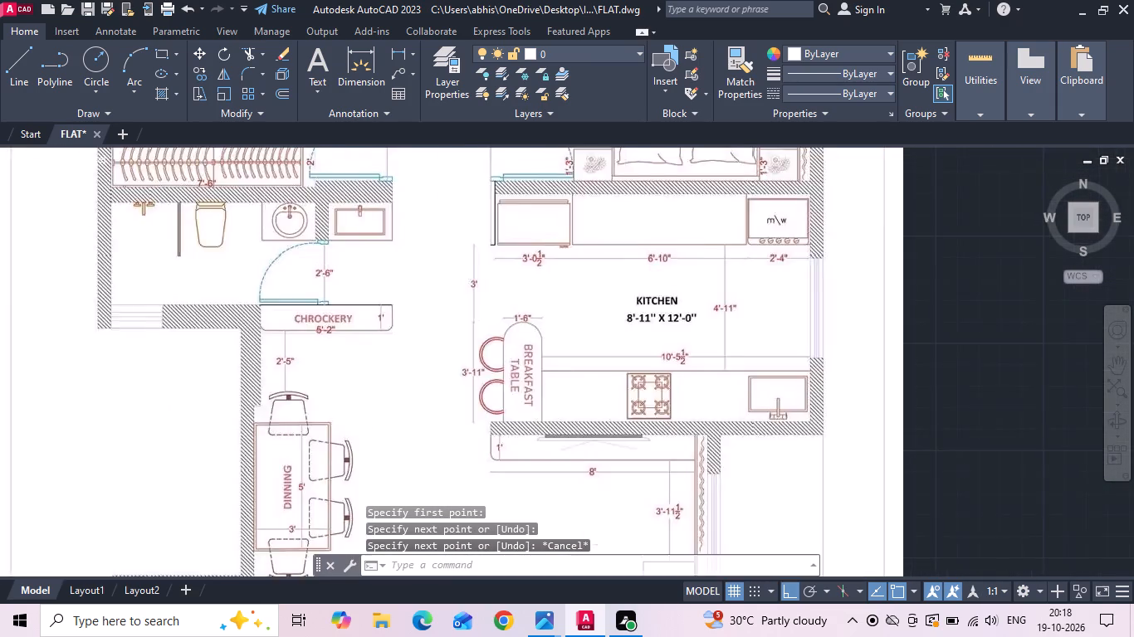
pyautogui.scroll(-1, 257, 328)
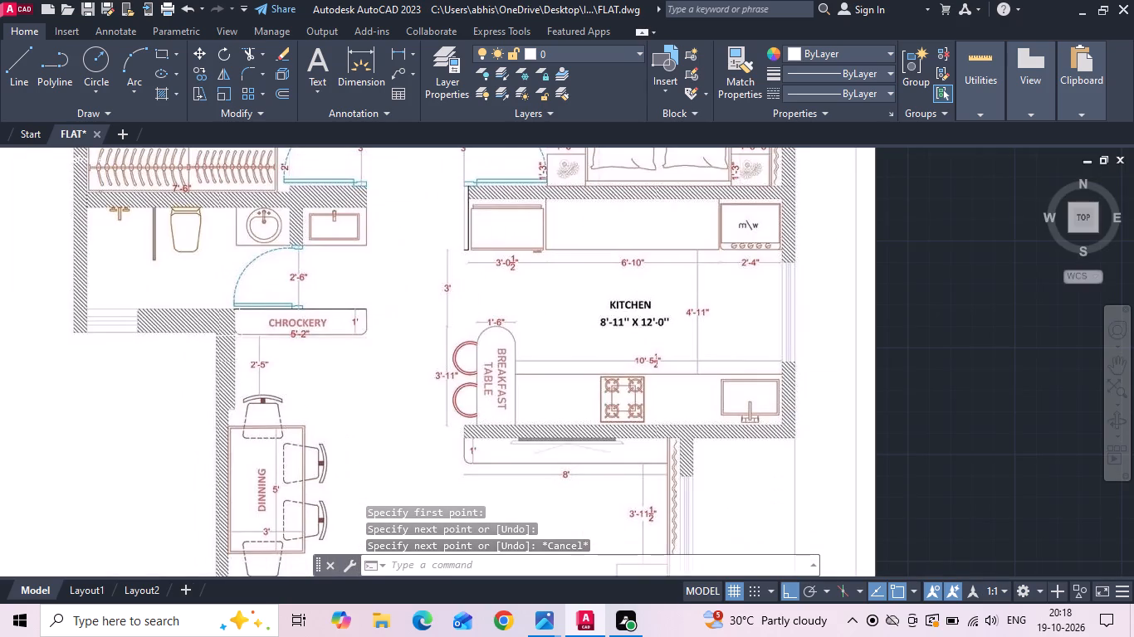
pyautogui.scroll(-1, 239, 336)
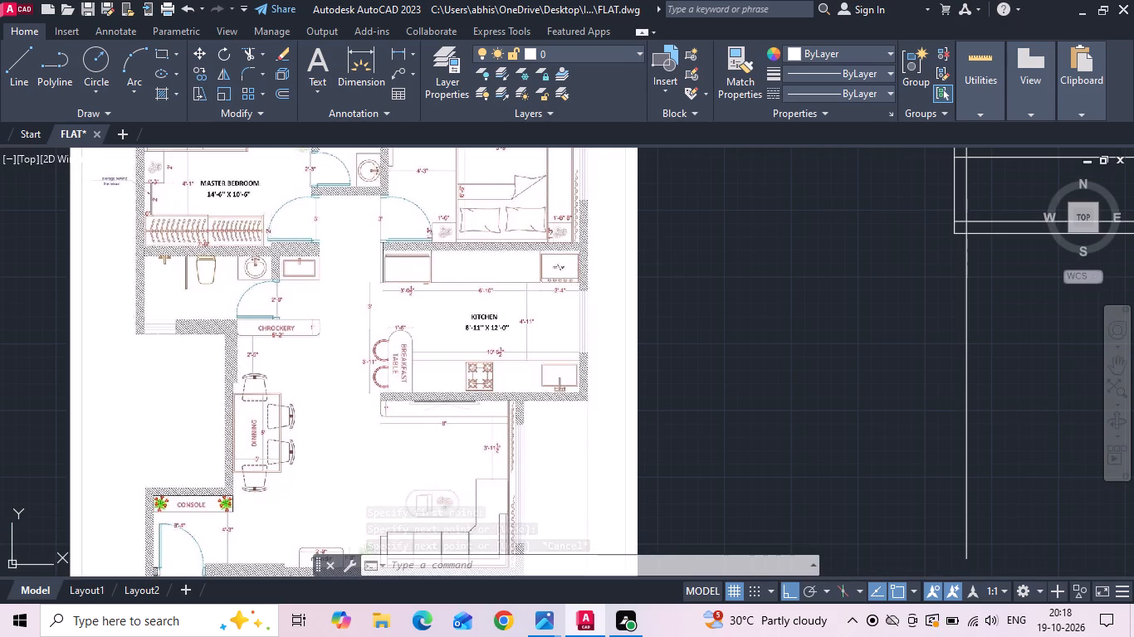
pyautogui.scroll(-1, 124, 357)
pyautogui.scroll(1, 708, 290)
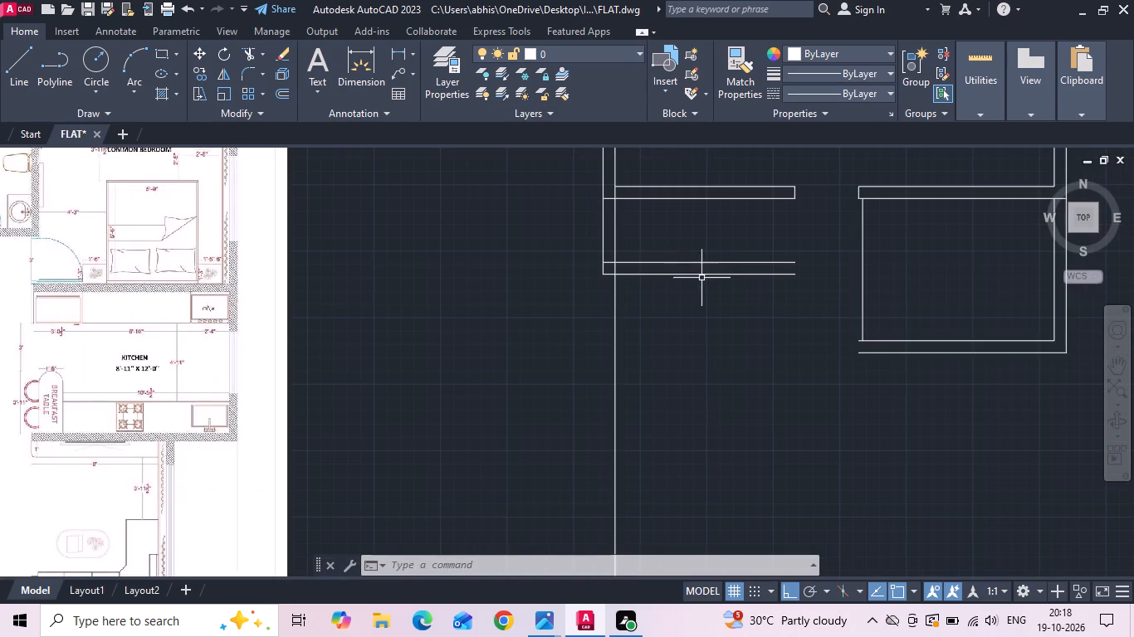
# Move the outer line of the lower bathroom's bottom wall straight down by 3 inches.
pyautogui.click(699, 273)
pyautogui.rightClick(699, 272)
pyautogui.click(724, 297)
pyautogui.moveTo(715, 377); pyautogui.dragTo(711, 413)
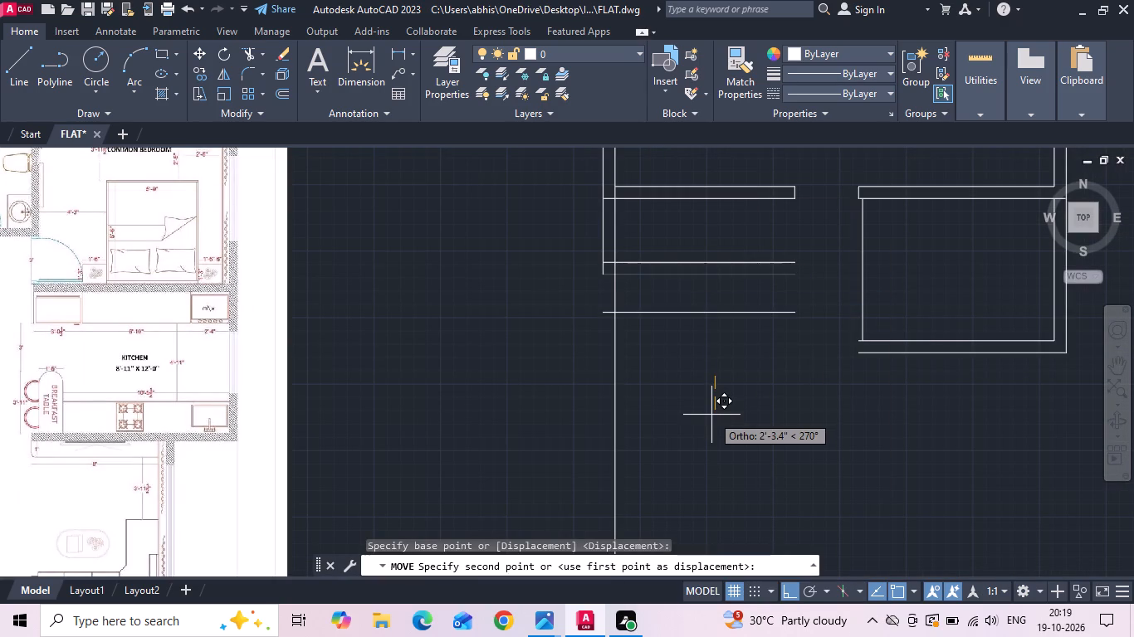
pyautogui.press('3')
pyautogui.press('space')
pyautogui.press('Escape')
# Offset the outer line of the lower bathroom's bottom wall downward by 2'8".
pyautogui.moveTo(330, 363); pyautogui.dragTo(446, 363, button='middle')
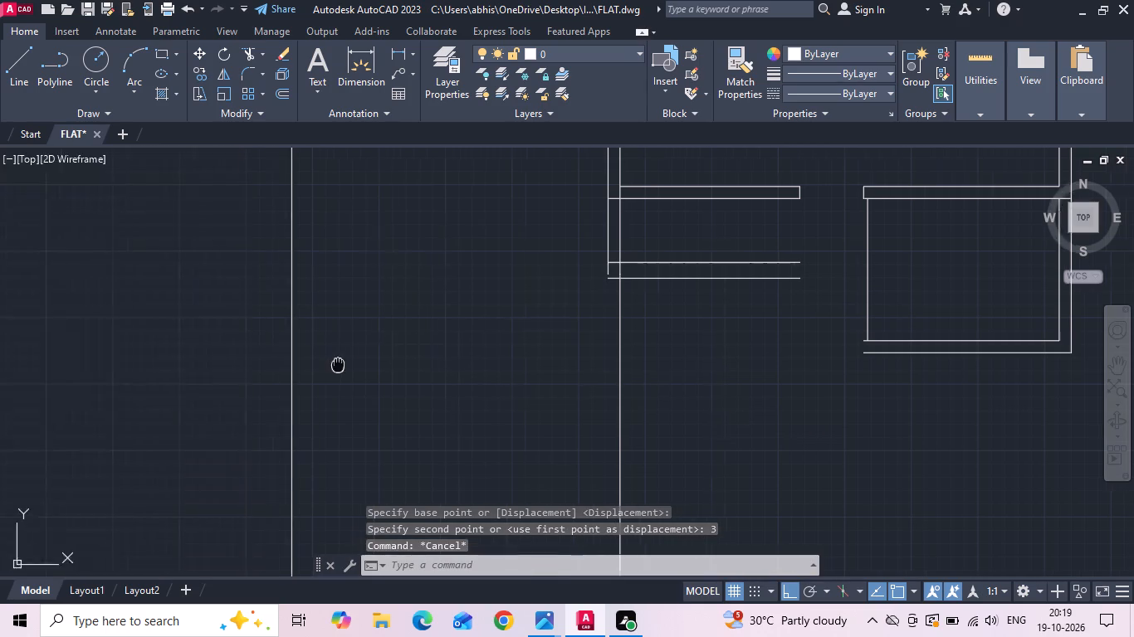
pyautogui.moveTo(446, 363); pyautogui.dragTo(574, 360, button='middle')
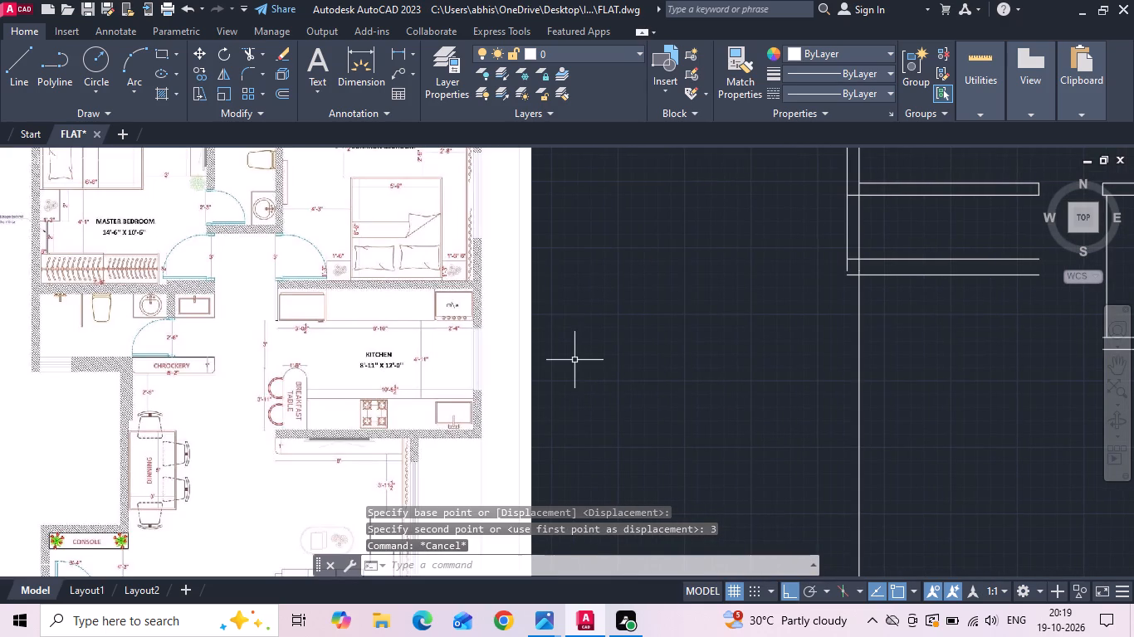
pyautogui.write("o 2'")
pyautogui.write('8')
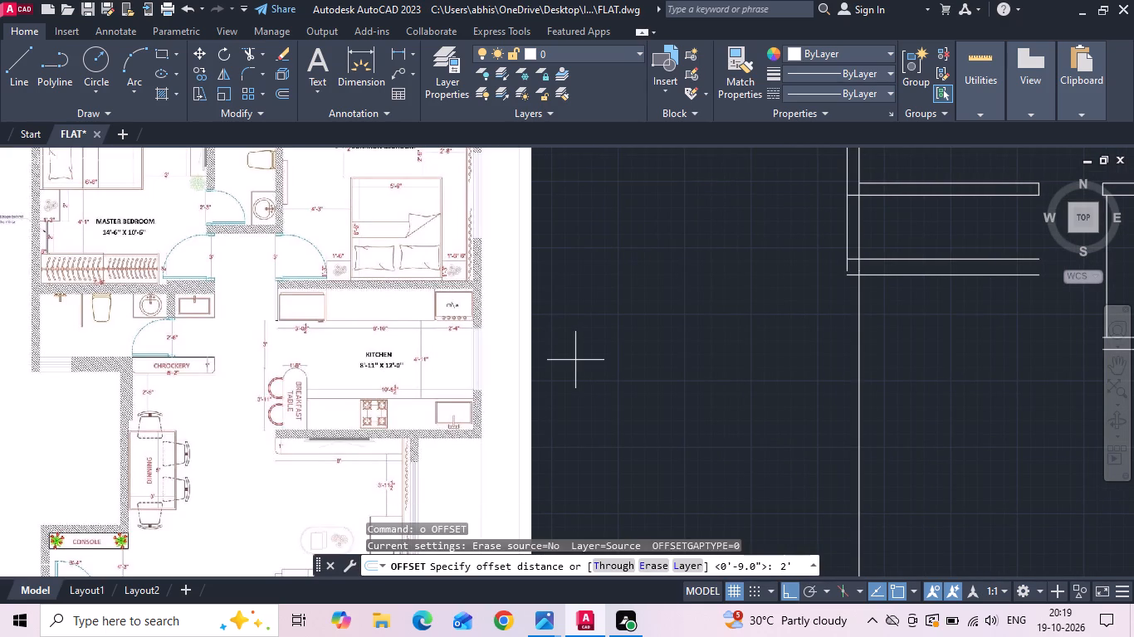
pyautogui.press('space')
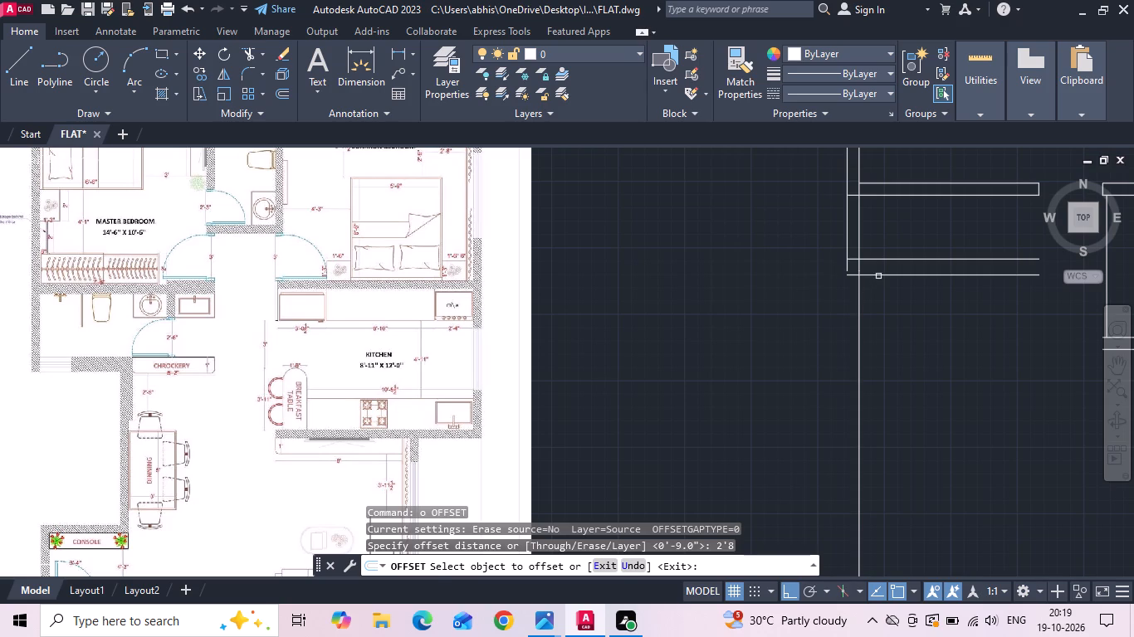
pyautogui.click(878, 275)
pyautogui.click(881, 340)
pyautogui.scroll(1, 109, 406)
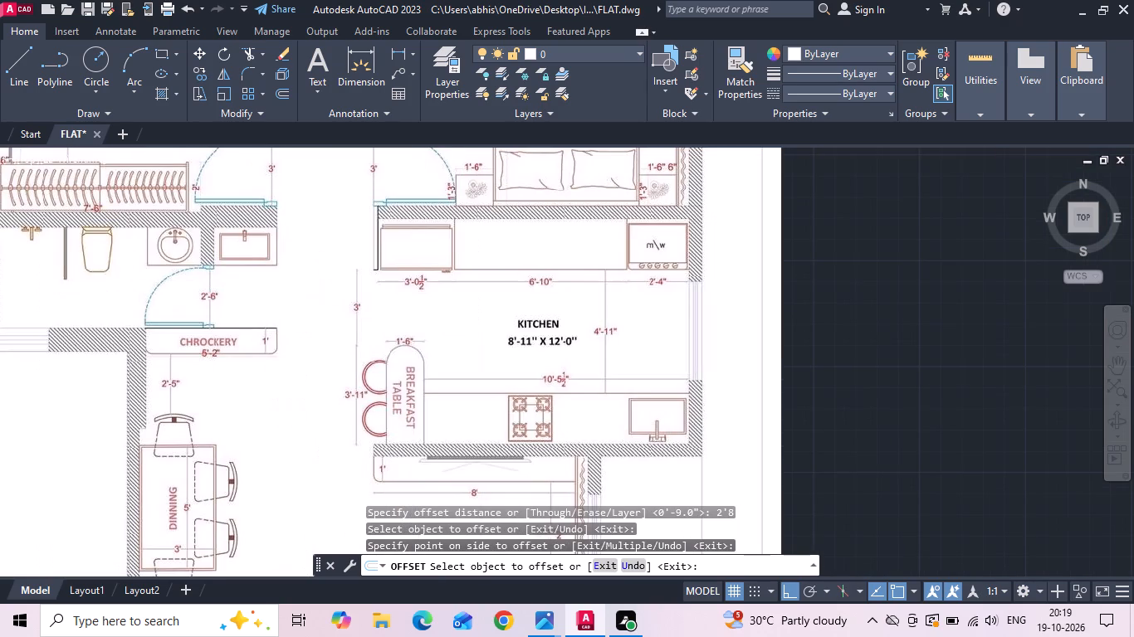
pyautogui.moveTo(279, 401); pyautogui.dragTo(306, 353, button='middle')
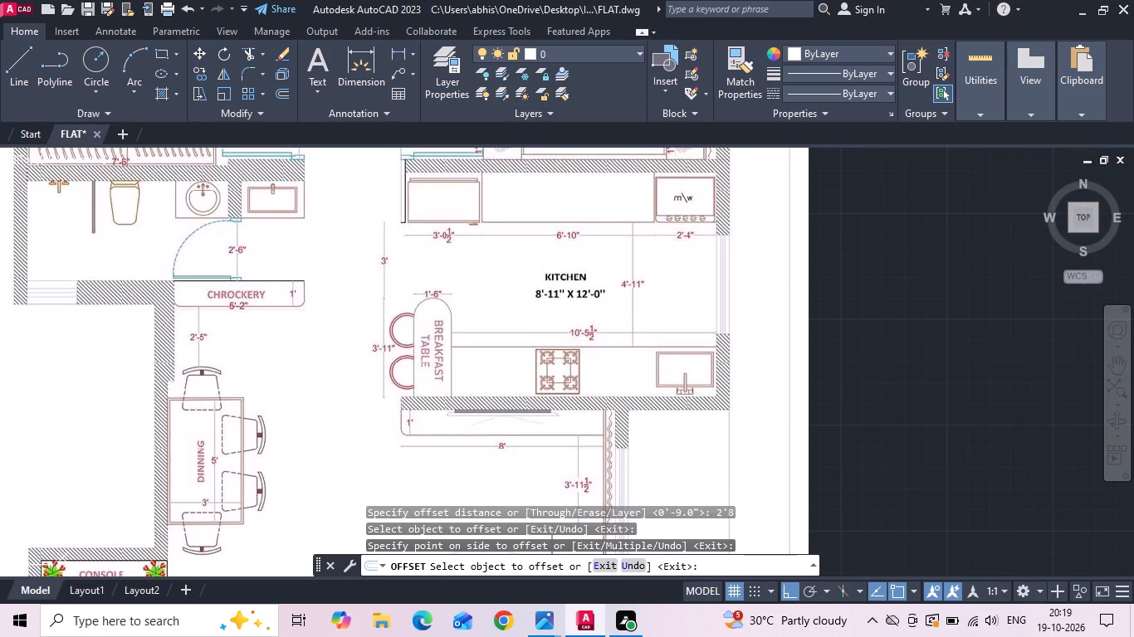
pyautogui.press('Escape')
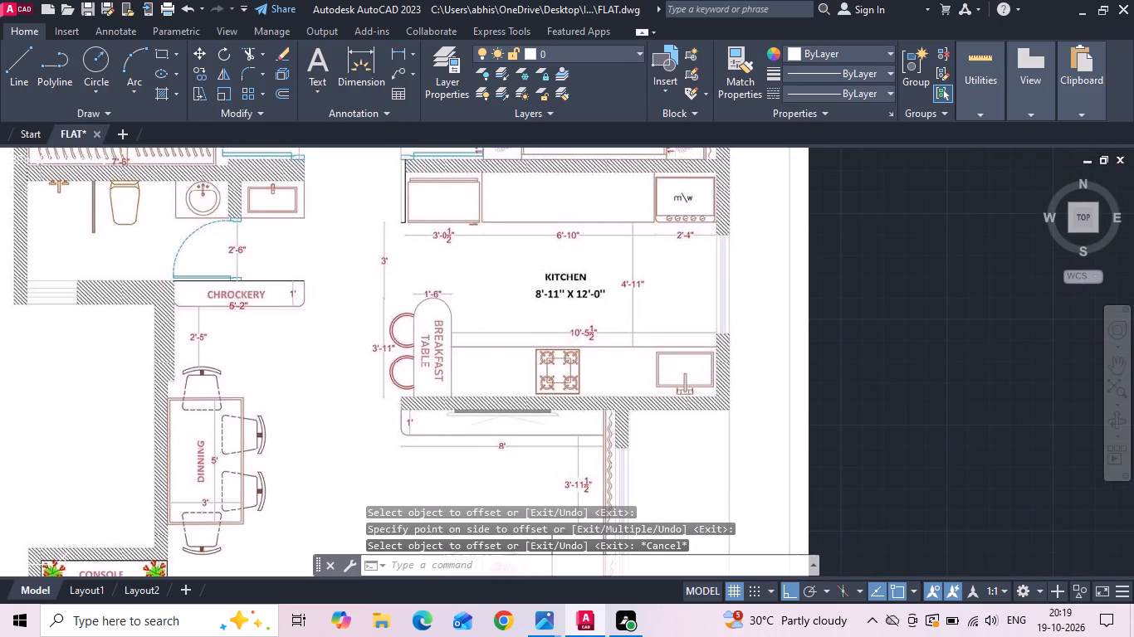
# Measure the kitchen's clear depth between its upper and lower walls on the reference plan with a linear dimension.
pyautogui.moveTo(308, 346); pyautogui.dragTo(309, 289, button='middle')
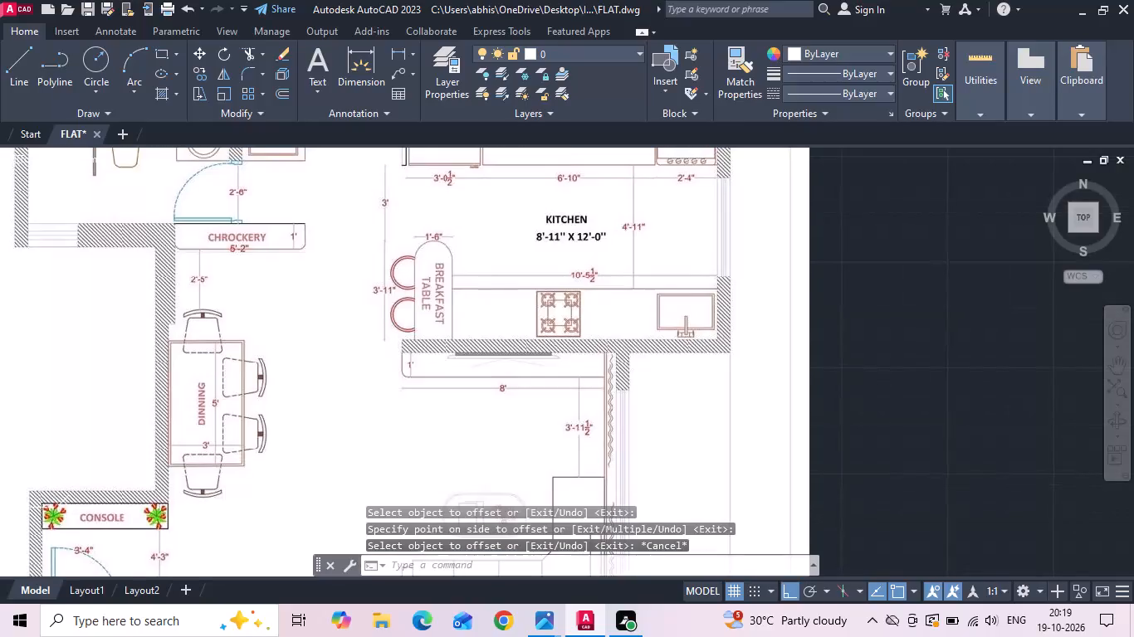
pyautogui.scroll(-1, 309, 288)
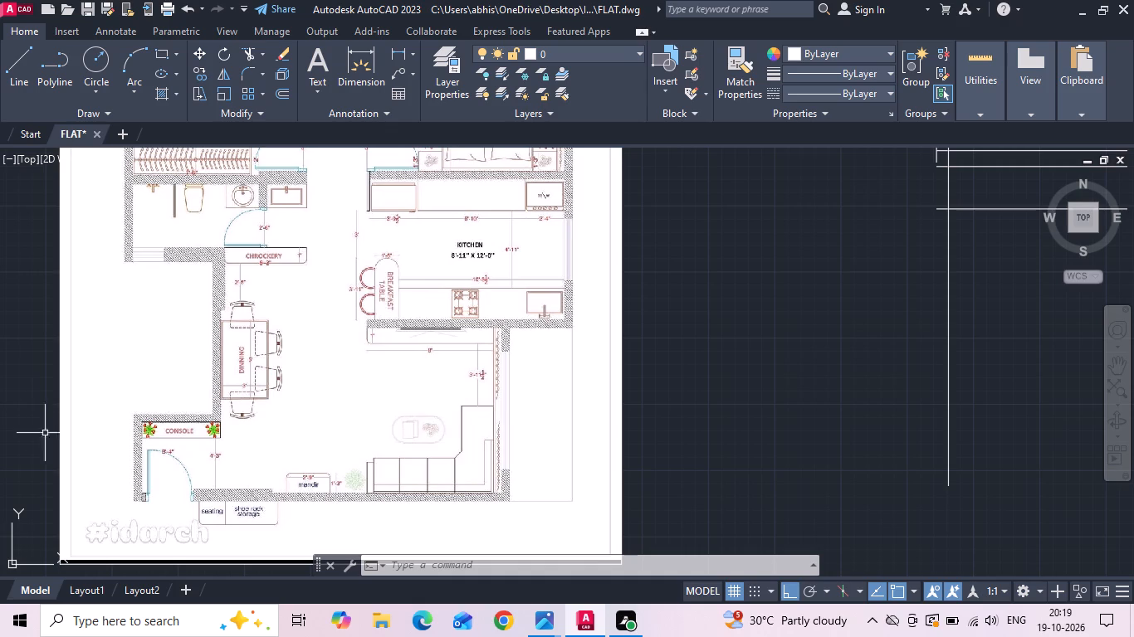
pyautogui.click(395, 51)
pyautogui.scroll(2, 453, 182)
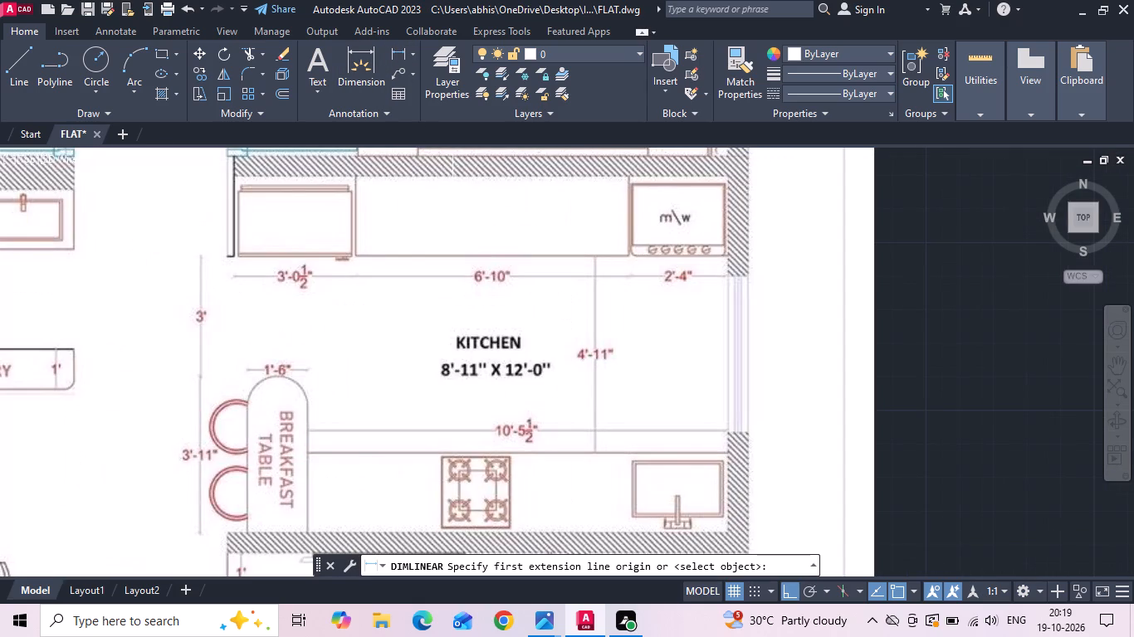
pyautogui.click(451, 176)
pyautogui.moveTo(424, 380); pyautogui.dragTo(423, 328, button='middle')
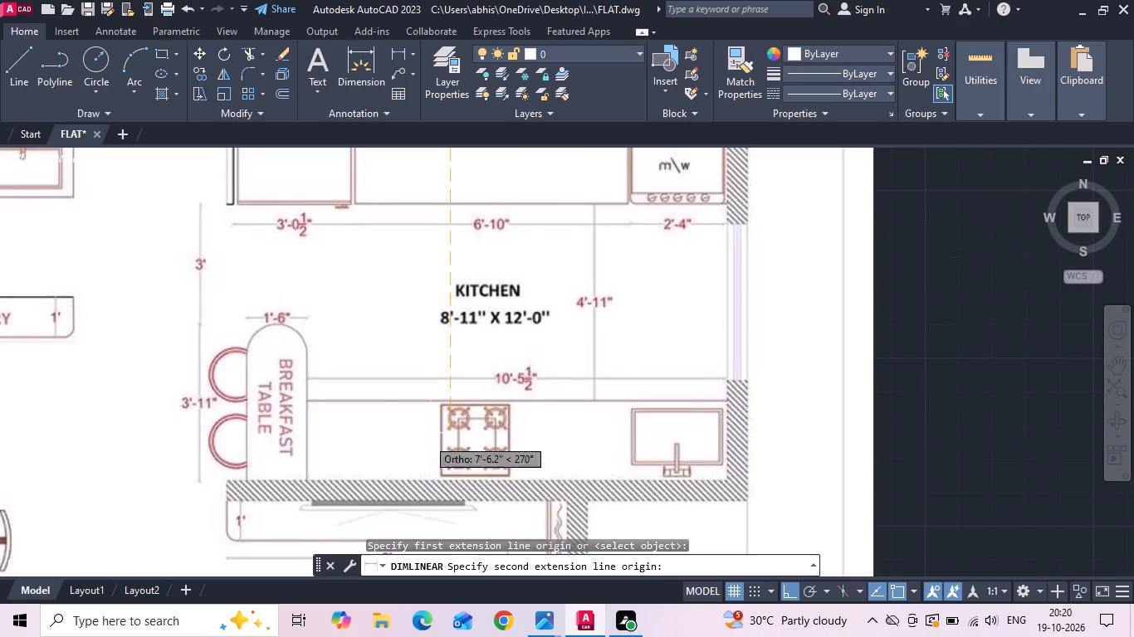
pyautogui.scroll(2, 443, 483)
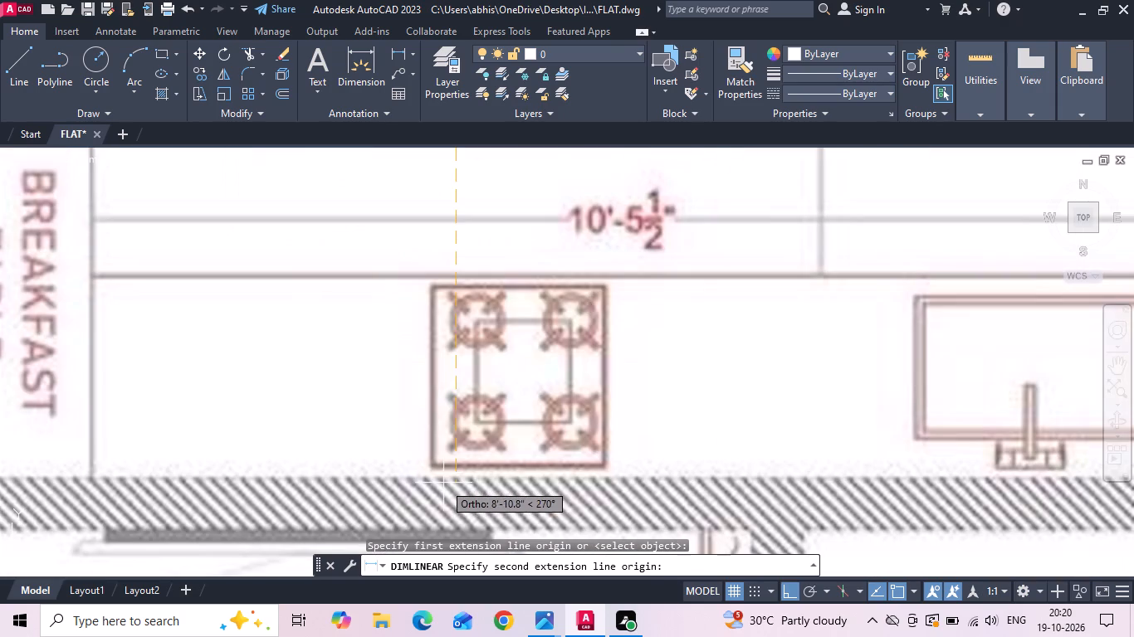
pyautogui.press('Escape')
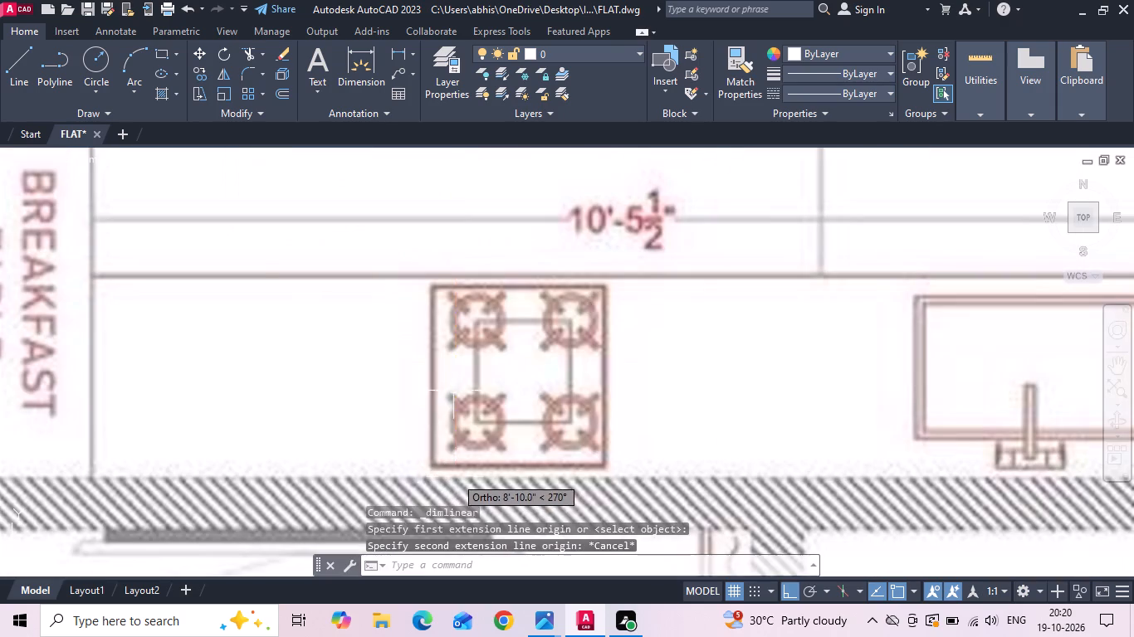
# Measure from the underside of the kitchen's lower wall to the living room bottom wall's inner face on the reference plan.
pyautogui.scroll(-3, 465, 314)
pyautogui.scroll(2, 464, 404)
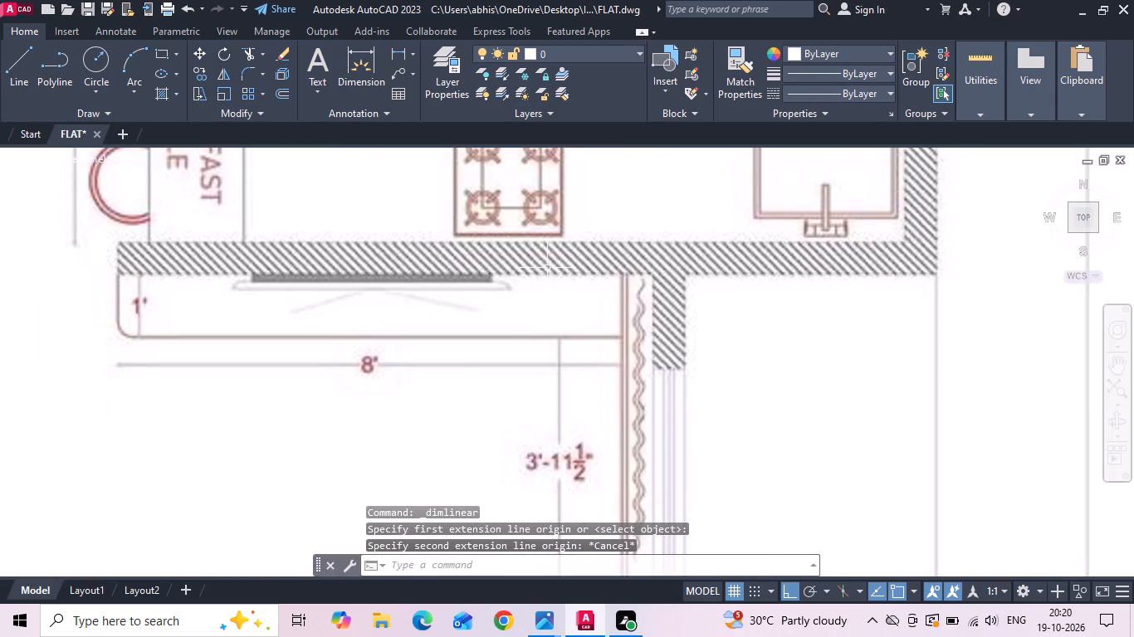
pyautogui.press('space')
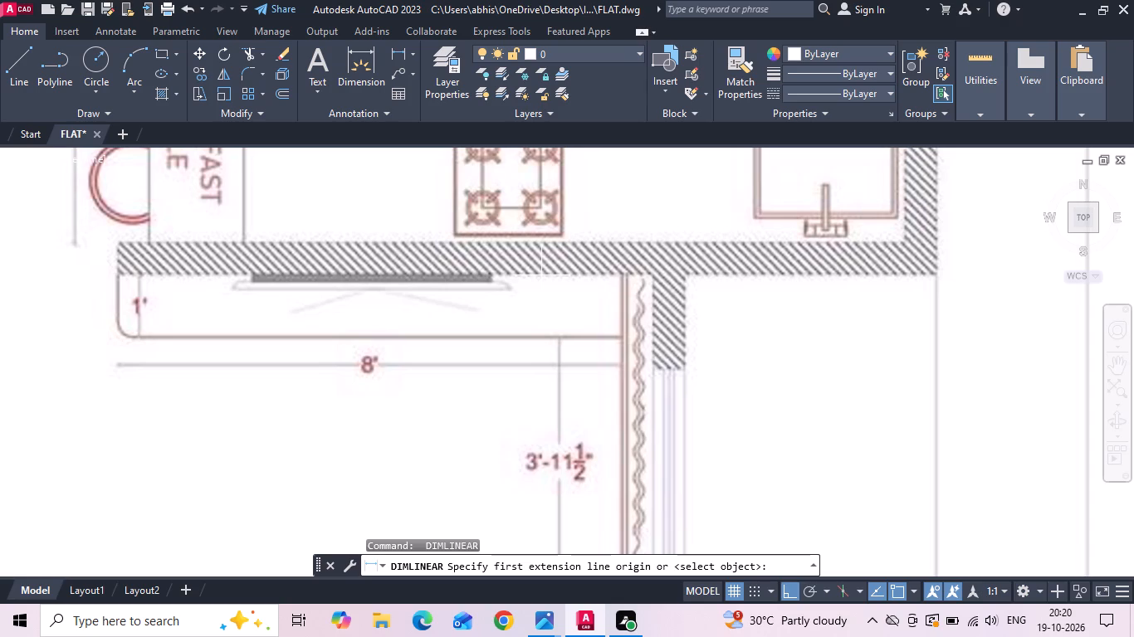
pyautogui.click(541, 273)
pyautogui.moveTo(545, 357); pyautogui.dragTo(551, 170, button='middle')
pyautogui.scroll(-1, 553, 248)
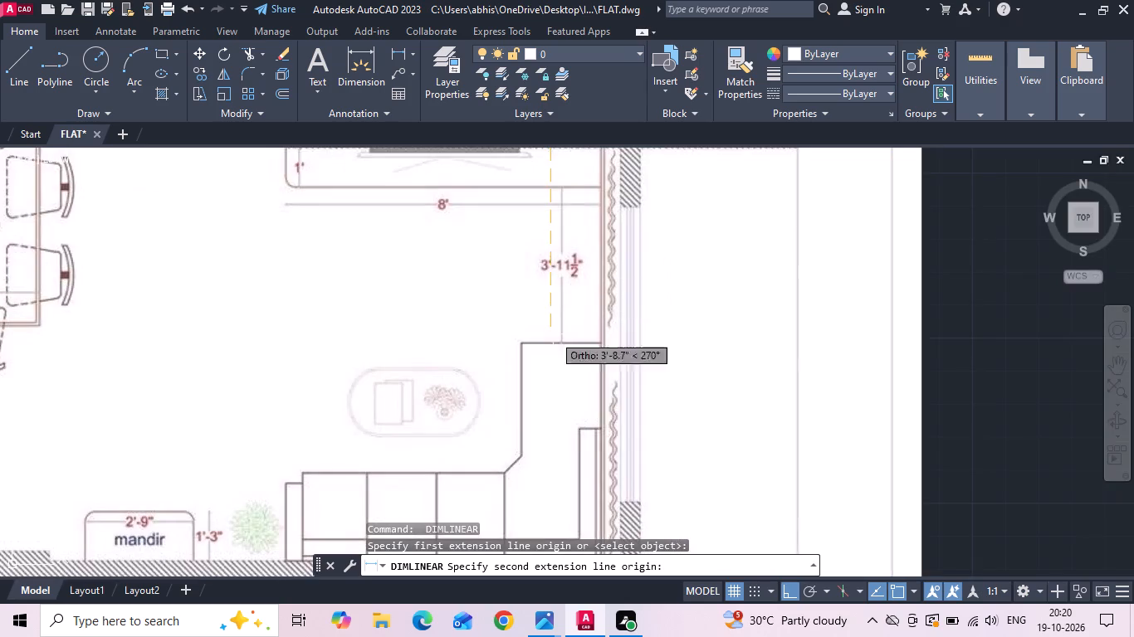
pyautogui.moveTo(551, 434); pyautogui.dragTo(553, 260, button='middle')
pyautogui.scroll(3, 551, 378)
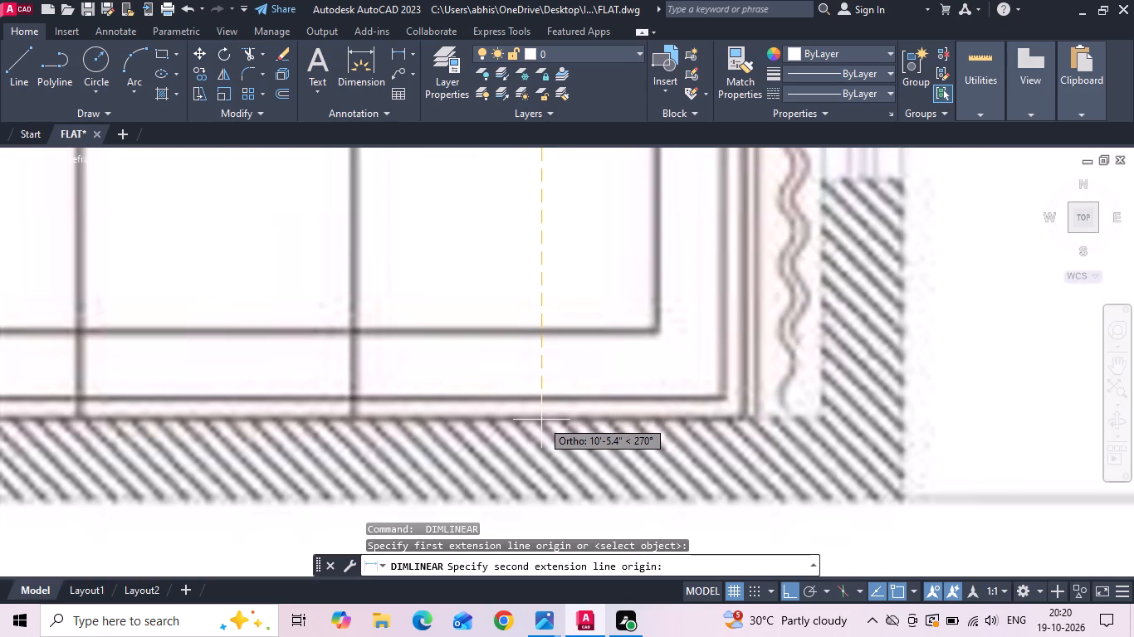
pyautogui.press('Escape')
# Offset the outer line of the kitchen's lower wall downward by 10'6" for the living room's bottom wall.
pyautogui.scroll(-6, 432, 390)
pyautogui.scroll(-1, 558, 358)
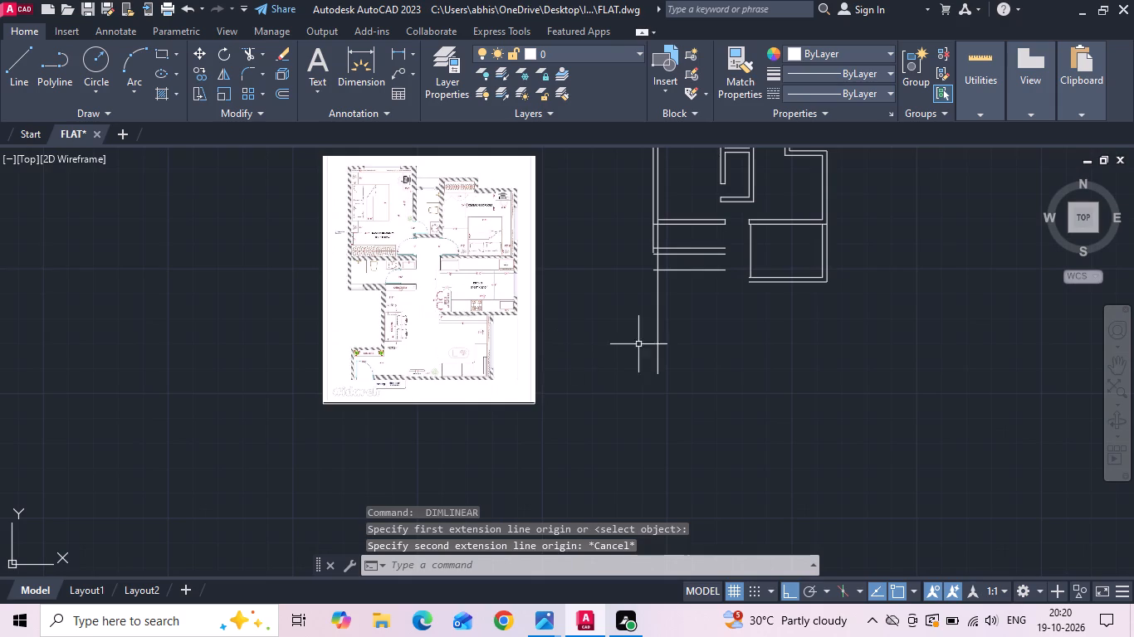
pyautogui.write('o')
pyautogui.press('space')
pyautogui.write('10')
pyautogui.write("'6")
pyautogui.press('space')
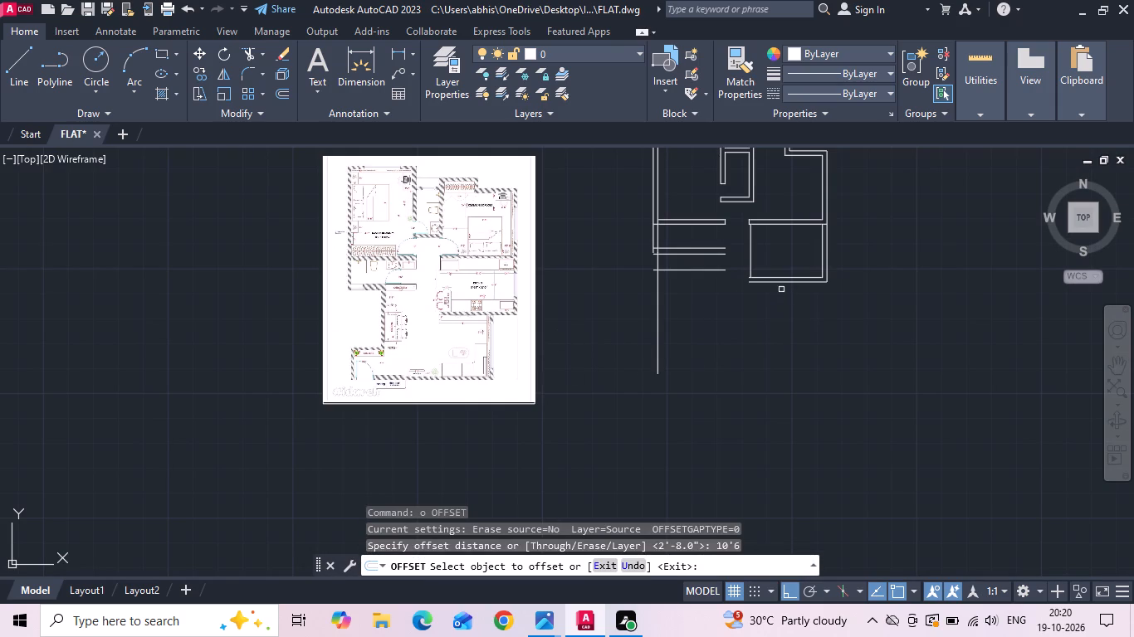
pyautogui.click(781, 280)
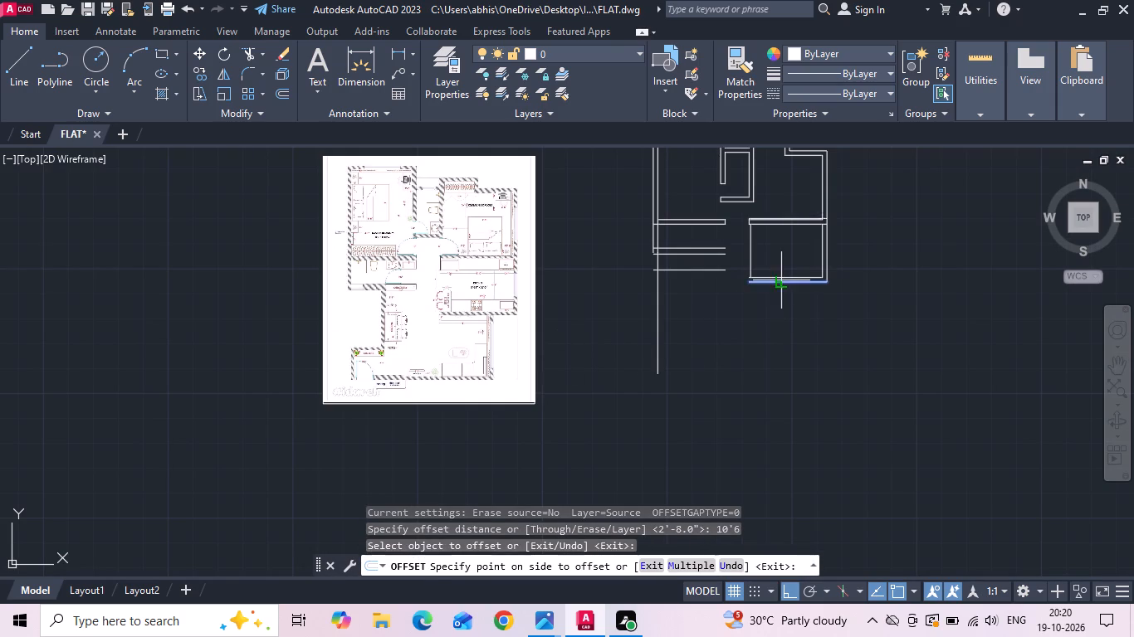
pyautogui.click(779, 387)
pyautogui.press('Escape')
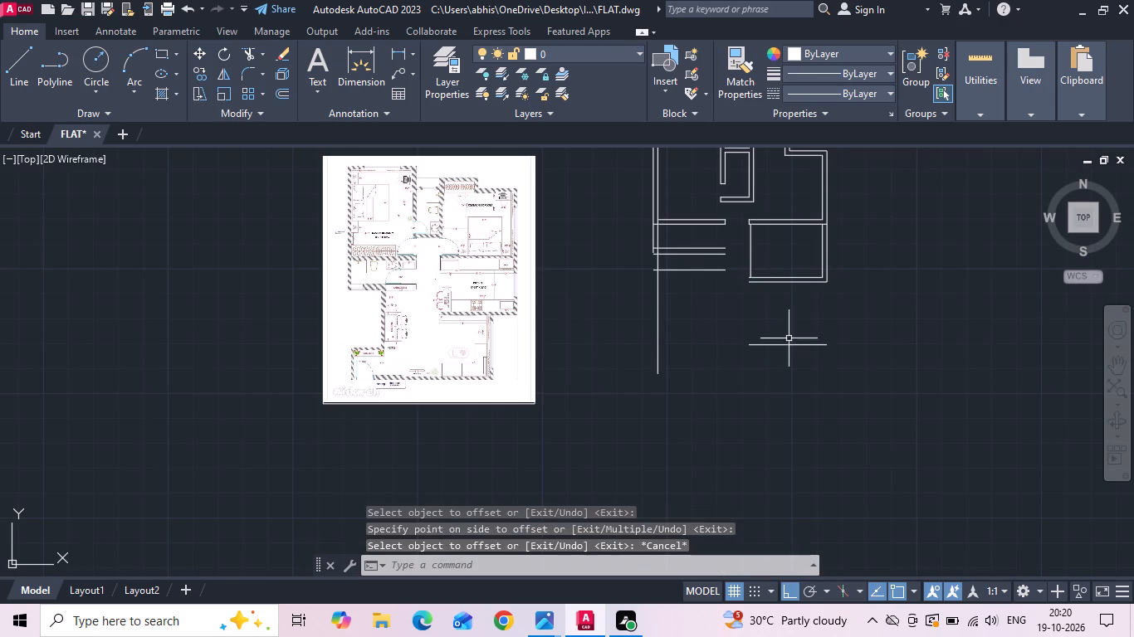
# Offset the living room's bottom wall line 9" downward to give the wall its thickness.
pyautogui.write('o 9')
pyautogui.press('space')
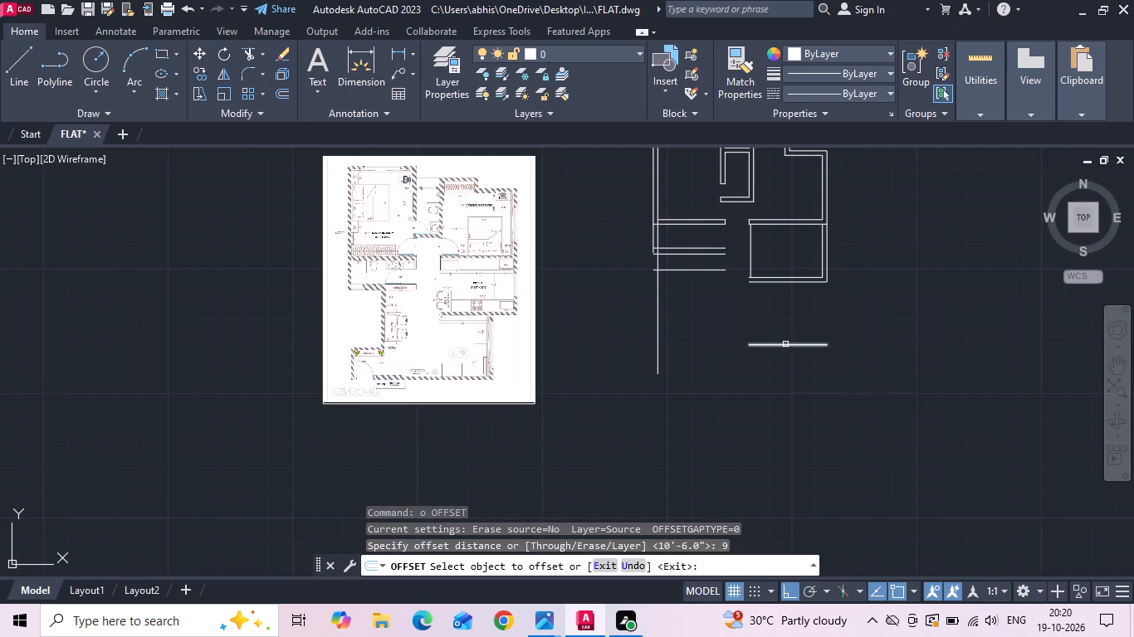
pyautogui.moveTo(785, 345); pyautogui.dragTo(785, 354)
pyautogui.click(775, 380)
pyautogui.scroll(1, 780, 328)
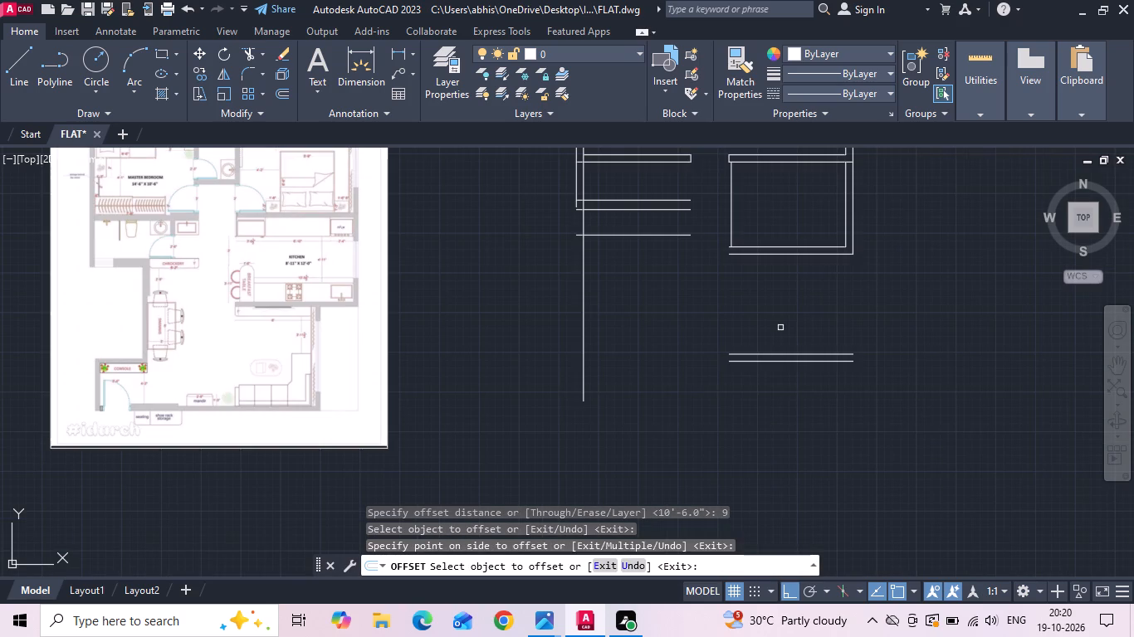
pyautogui.press('Escape')
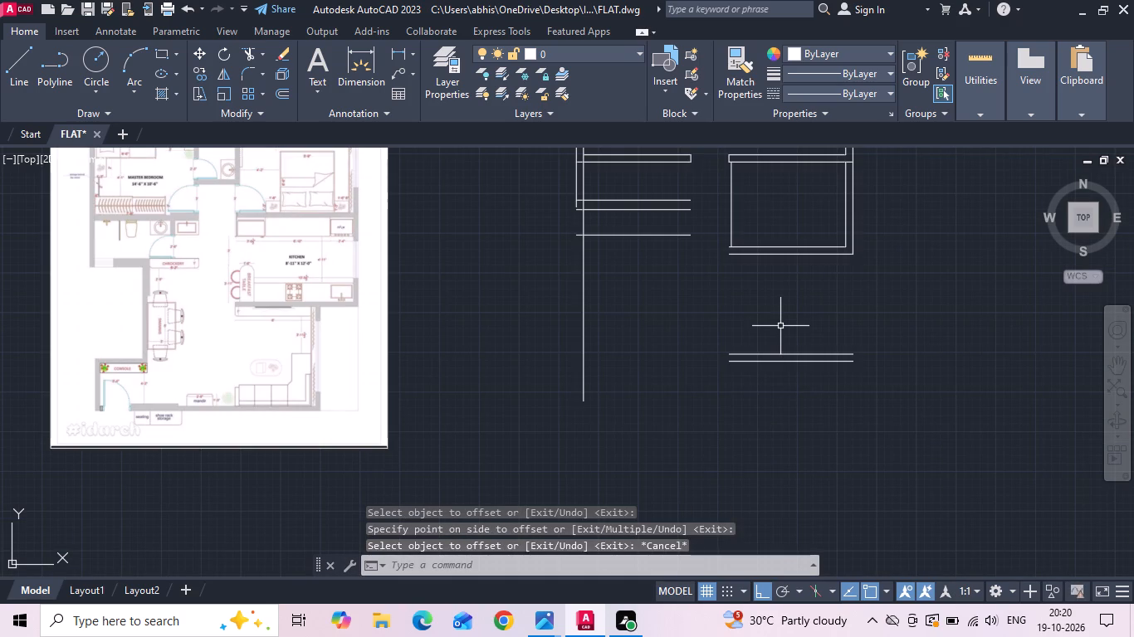
# Measure from the open end of the kitchen's lower wall across to the living room's window-side wall on the reference plan.
pyautogui.scroll(3, 226, 326)
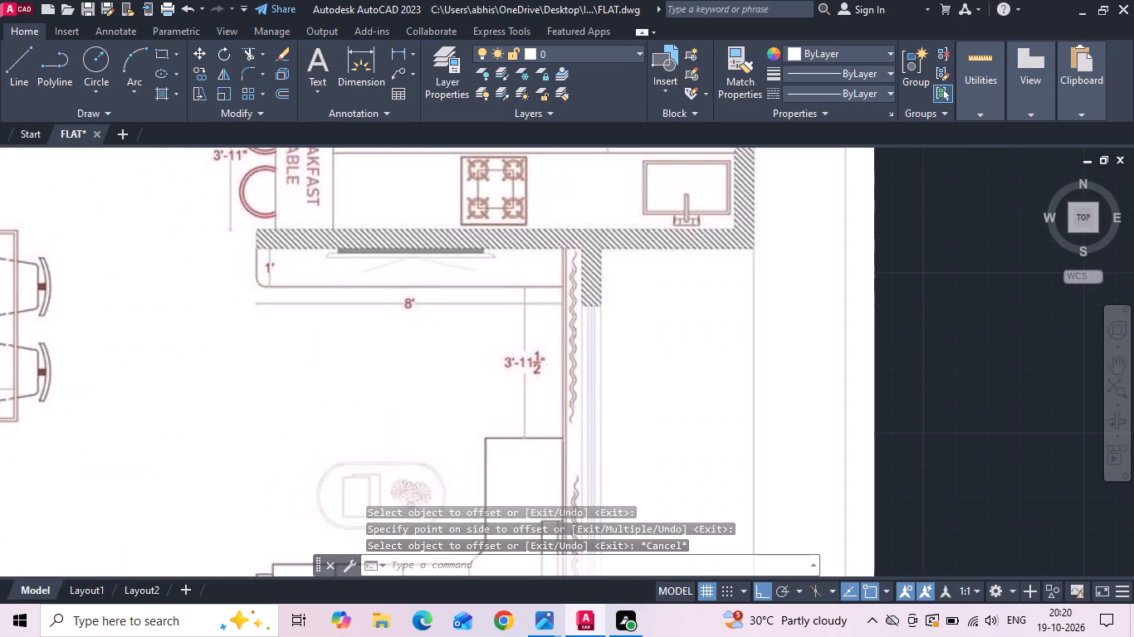
pyautogui.scroll(-1, 226, 324)
pyautogui.moveTo(256, 312); pyautogui.dragTo(264, 265, button='middle')
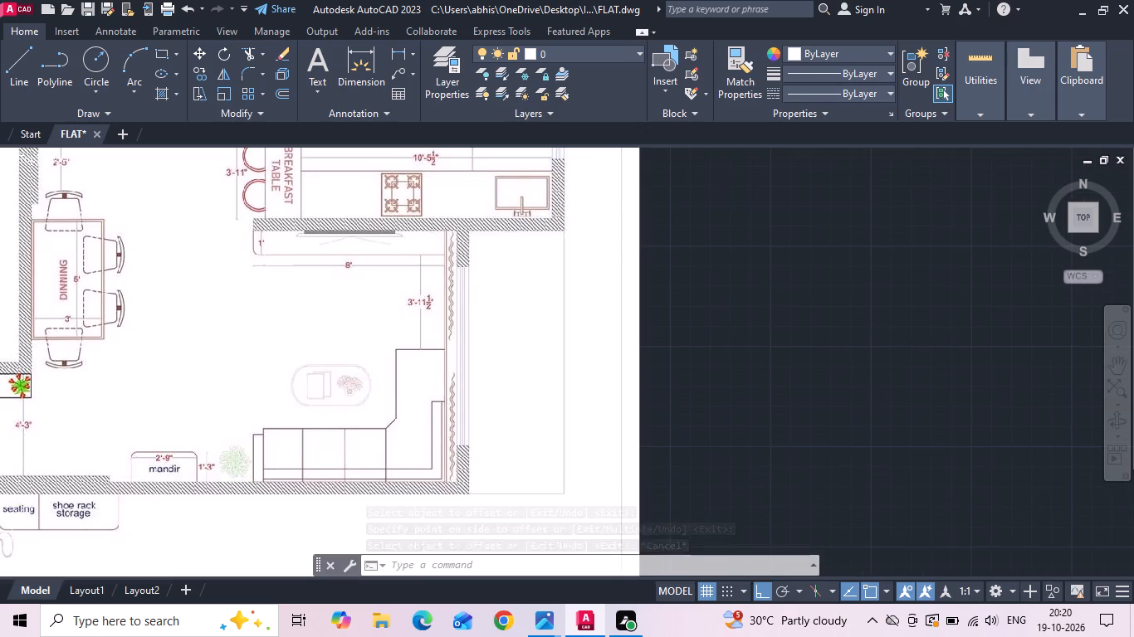
pyautogui.click(395, 51)
pyautogui.scroll(1, 281, 200)
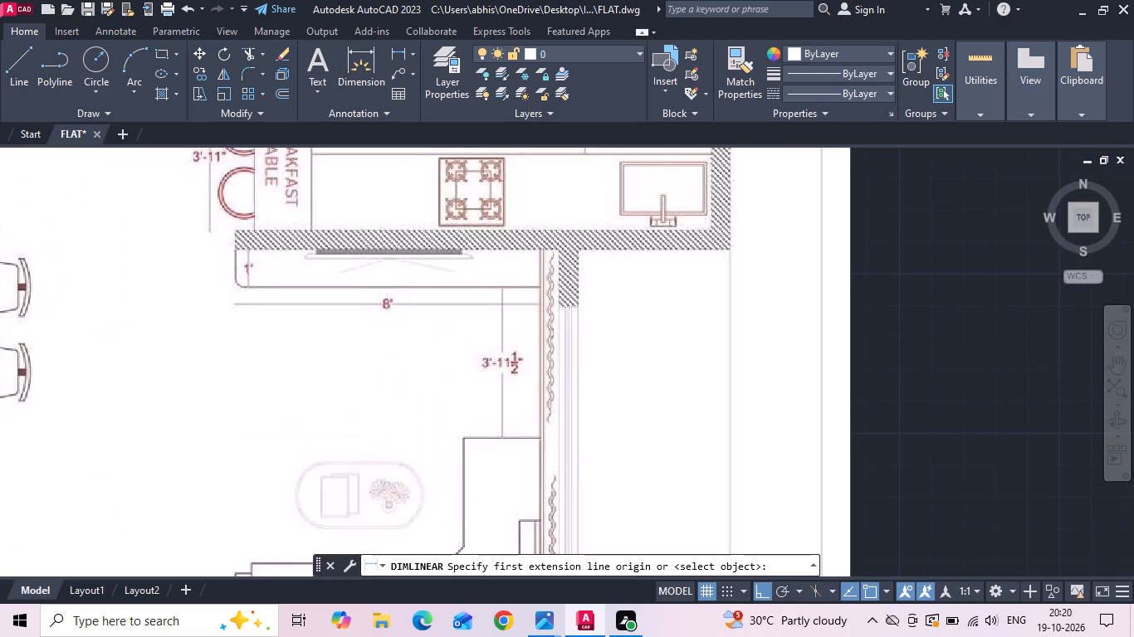
pyautogui.click(236, 250)
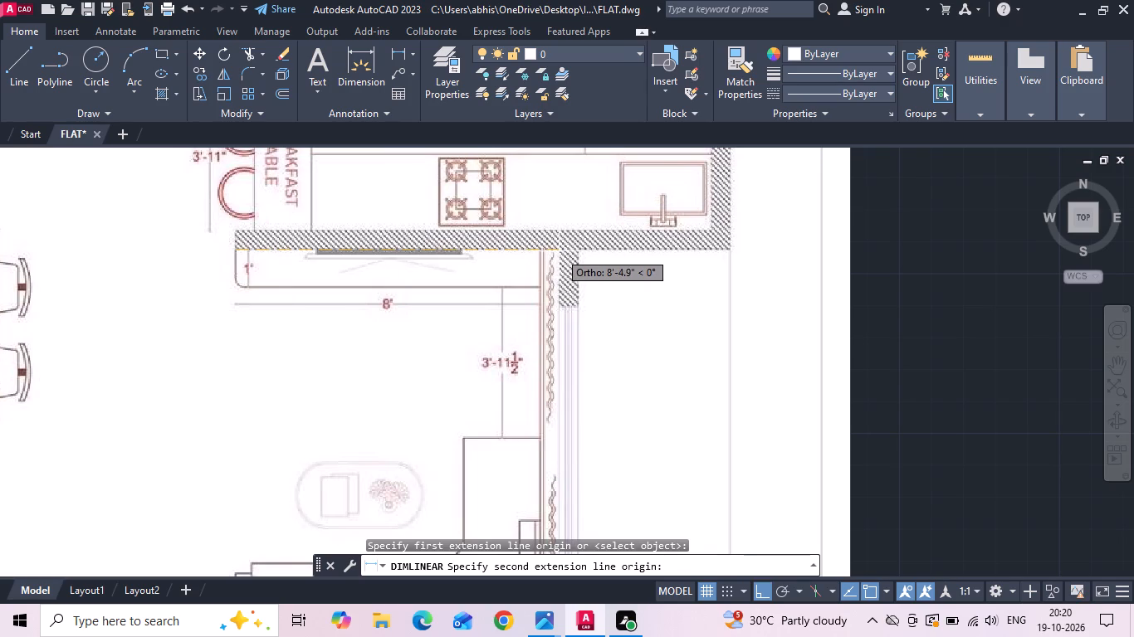
pyautogui.press('Escape')
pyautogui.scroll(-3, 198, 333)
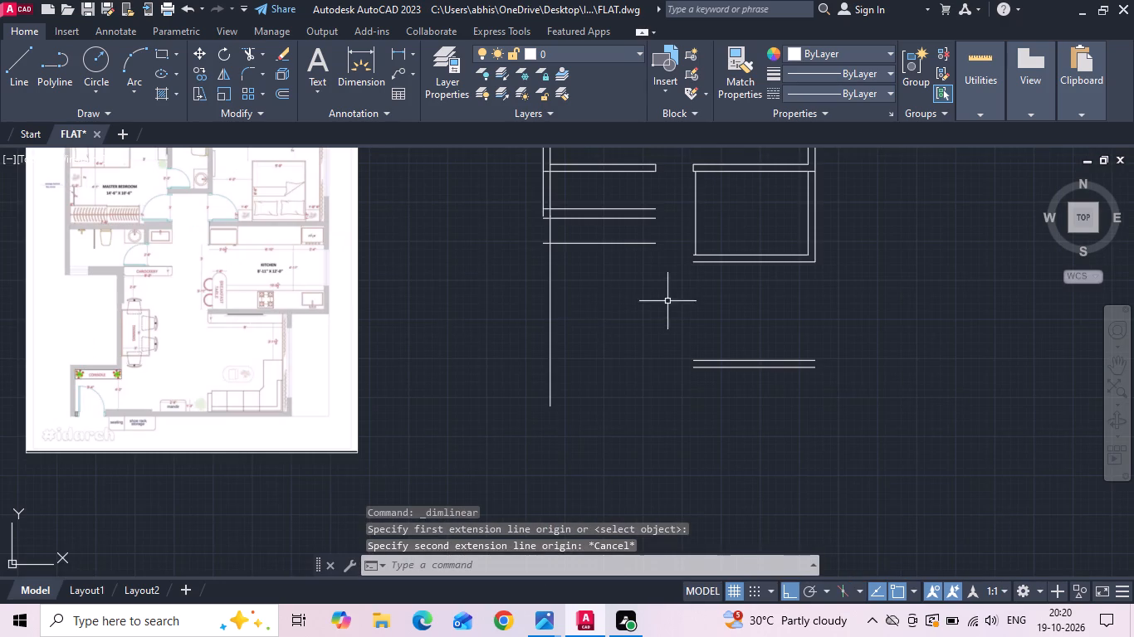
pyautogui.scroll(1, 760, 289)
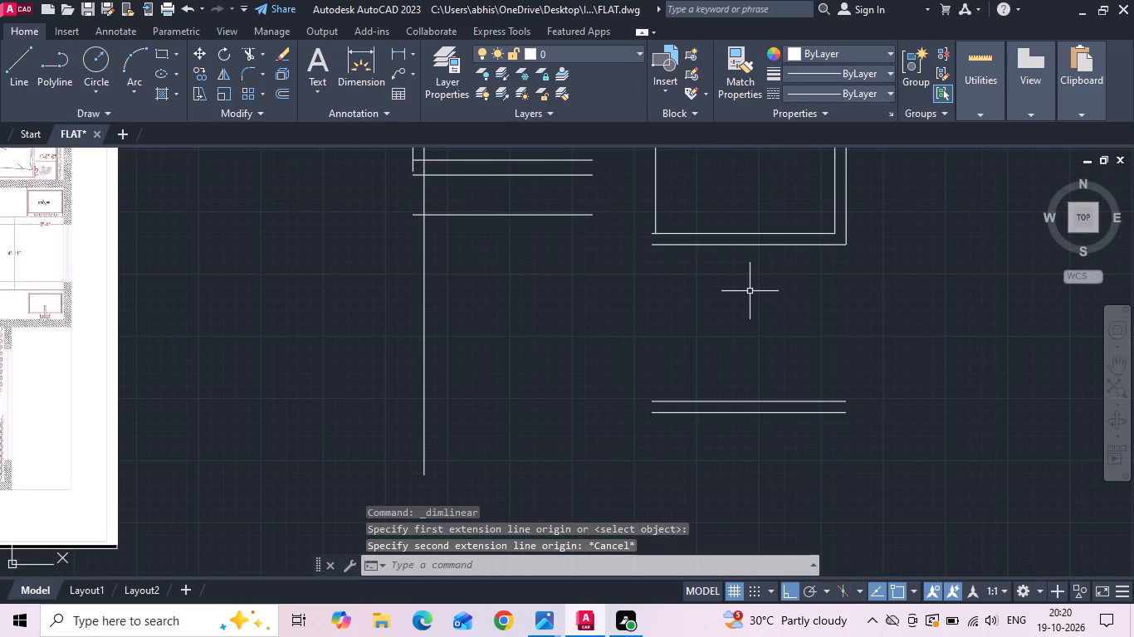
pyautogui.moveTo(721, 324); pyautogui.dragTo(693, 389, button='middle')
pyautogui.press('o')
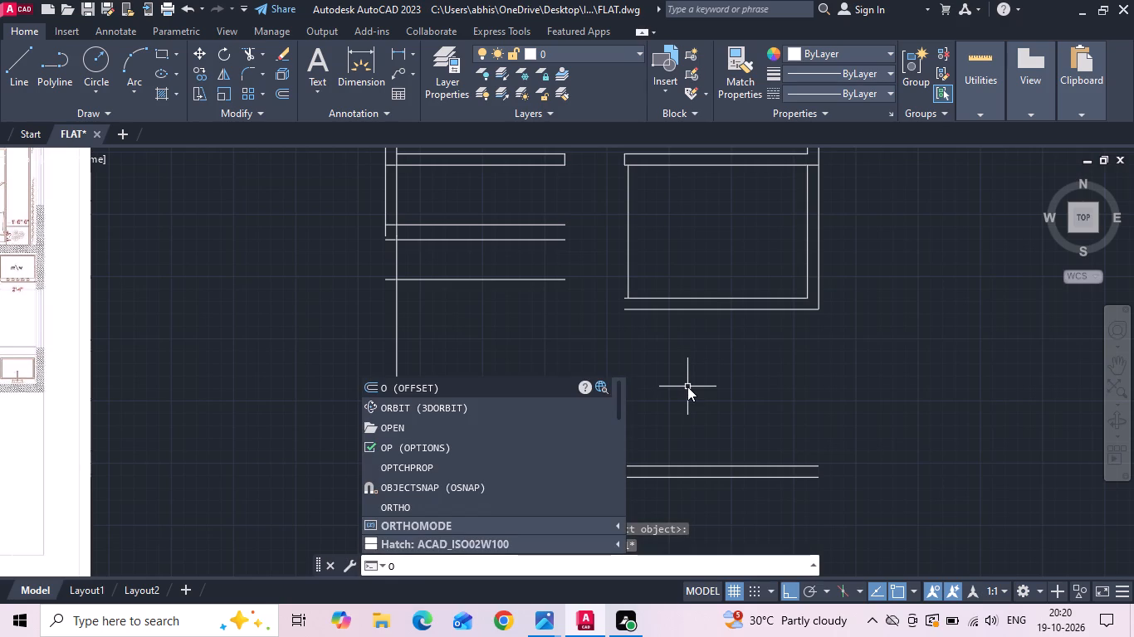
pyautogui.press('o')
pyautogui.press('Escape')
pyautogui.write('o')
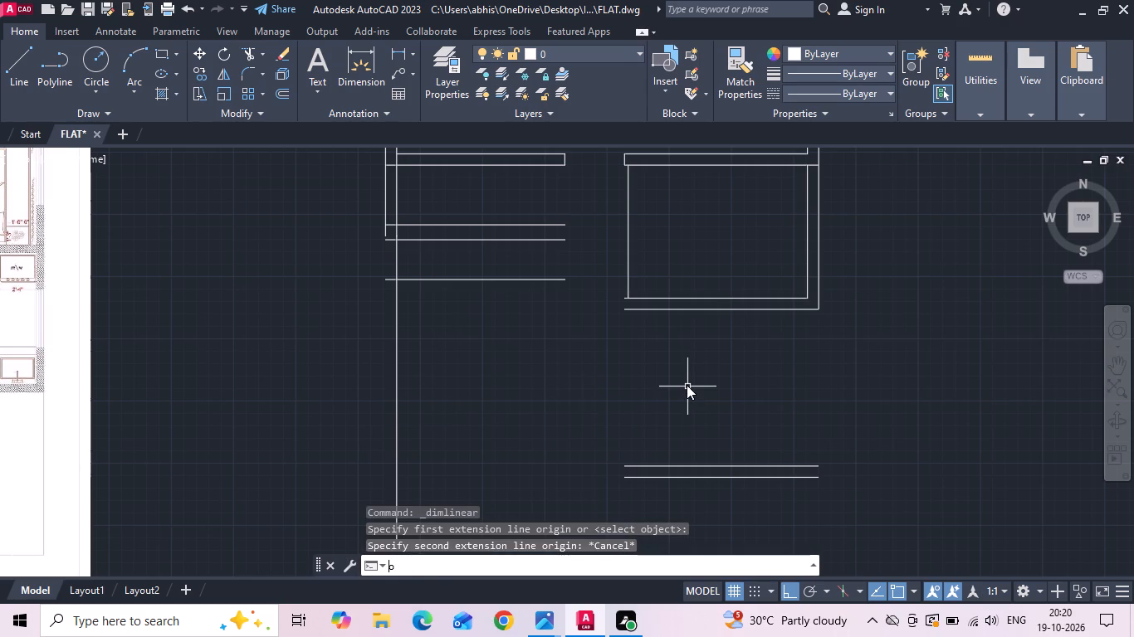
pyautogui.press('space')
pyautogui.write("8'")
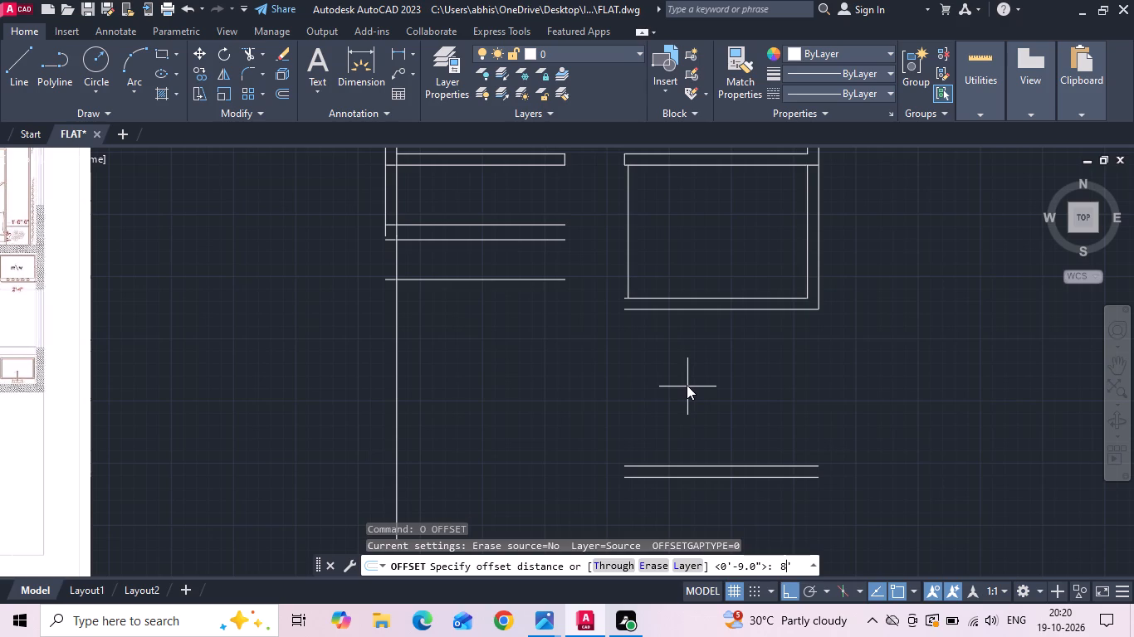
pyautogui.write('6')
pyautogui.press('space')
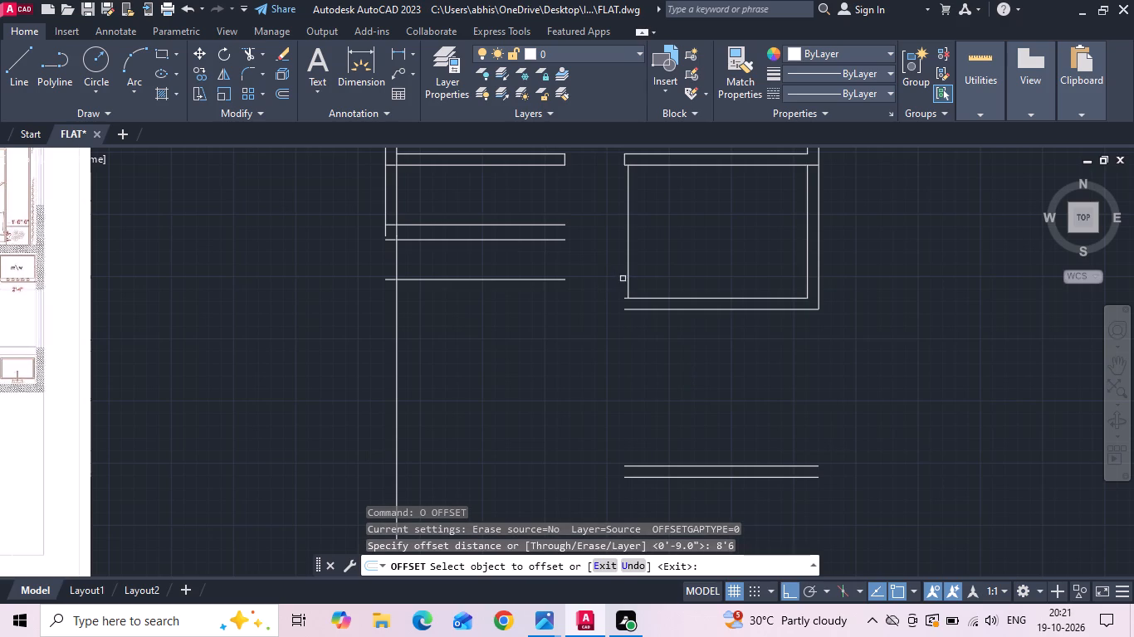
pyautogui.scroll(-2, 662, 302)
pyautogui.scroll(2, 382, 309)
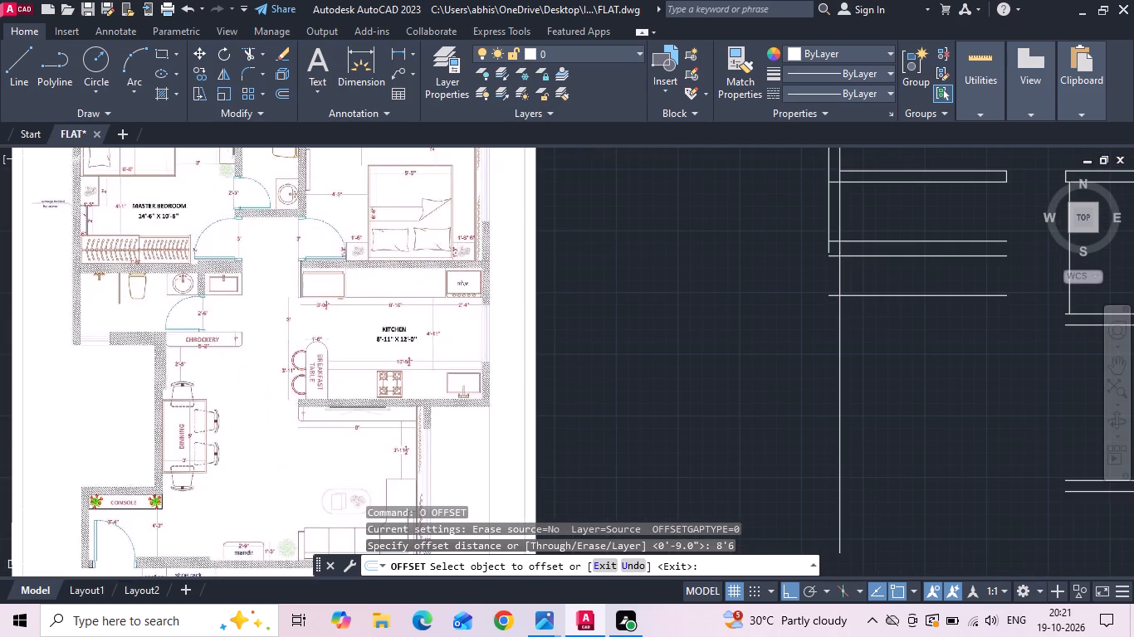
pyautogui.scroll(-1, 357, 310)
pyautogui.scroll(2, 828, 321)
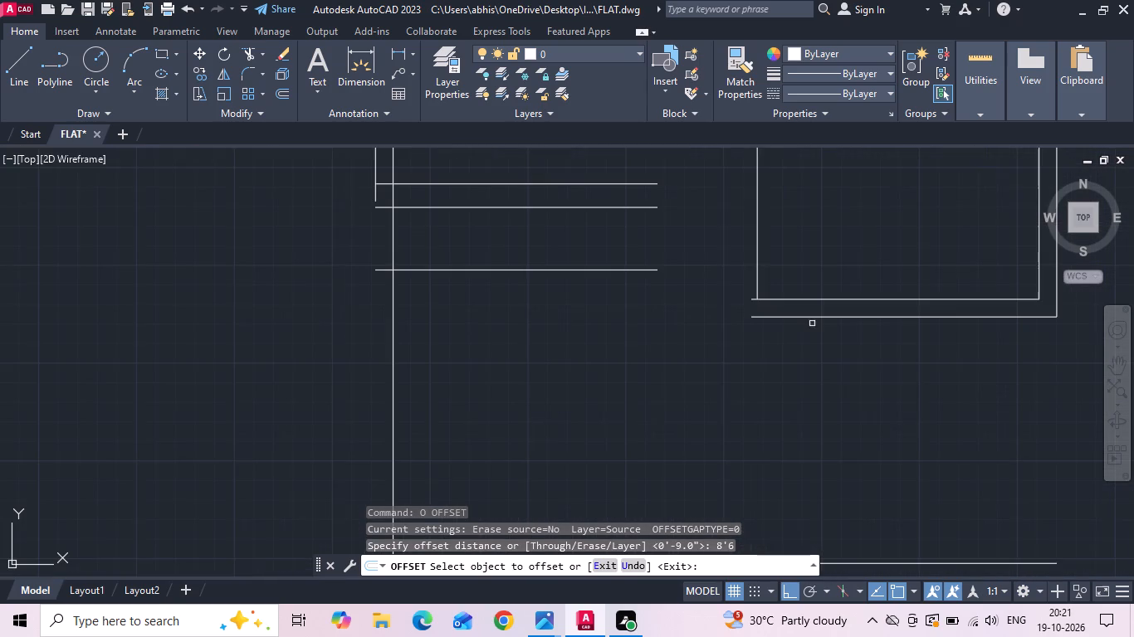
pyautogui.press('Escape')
# Draw a vertical guide line downward from the open end of the kitchen's lower wall.
pyautogui.write('l')
pyautogui.press('space')
pyautogui.moveTo(746, 317); pyautogui.dragTo(725, 378)
pyautogui.click(668, 496)
pyautogui.press('Escape')
# Copy the vertical guide line 8'6" across toward the window side for the living room wall's inner face.
pyautogui.moveTo(783, 398); pyautogui.dragTo(663, 406)
pyautogui.click(594, 408)
pyautogui.rightClick(591, 405)
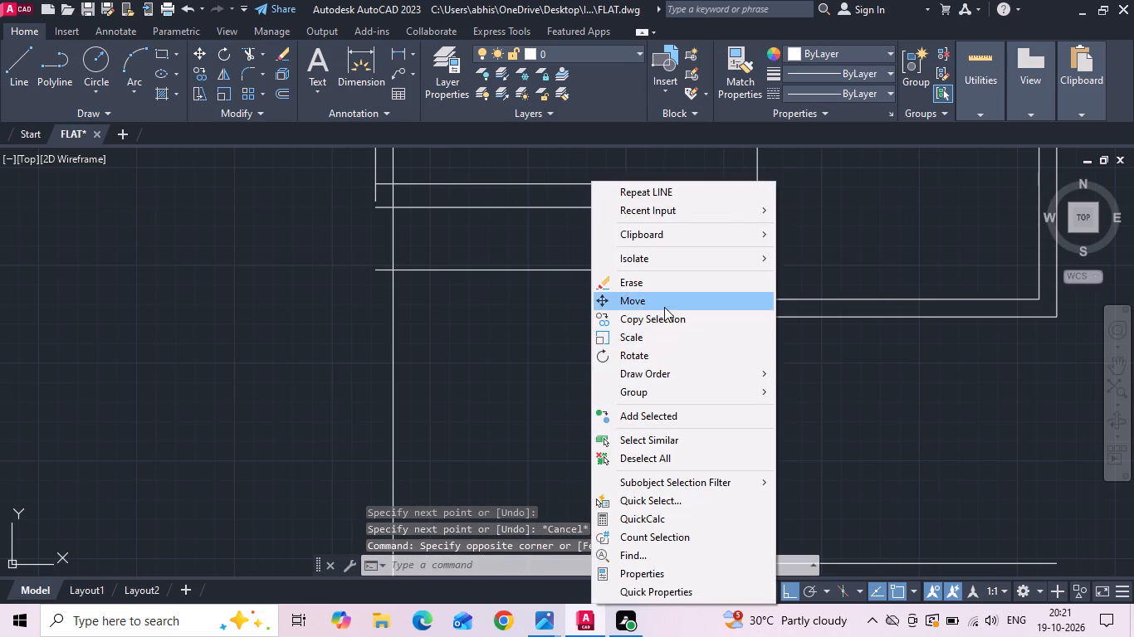
pyautogui.click(653, 316)
pyautogui.moveTo(789, 391); pyautogui.dragTo(818, 391)
pyautogui.moveTo(804, 390); pyautogui.dragTo(585, 382, button='middle')
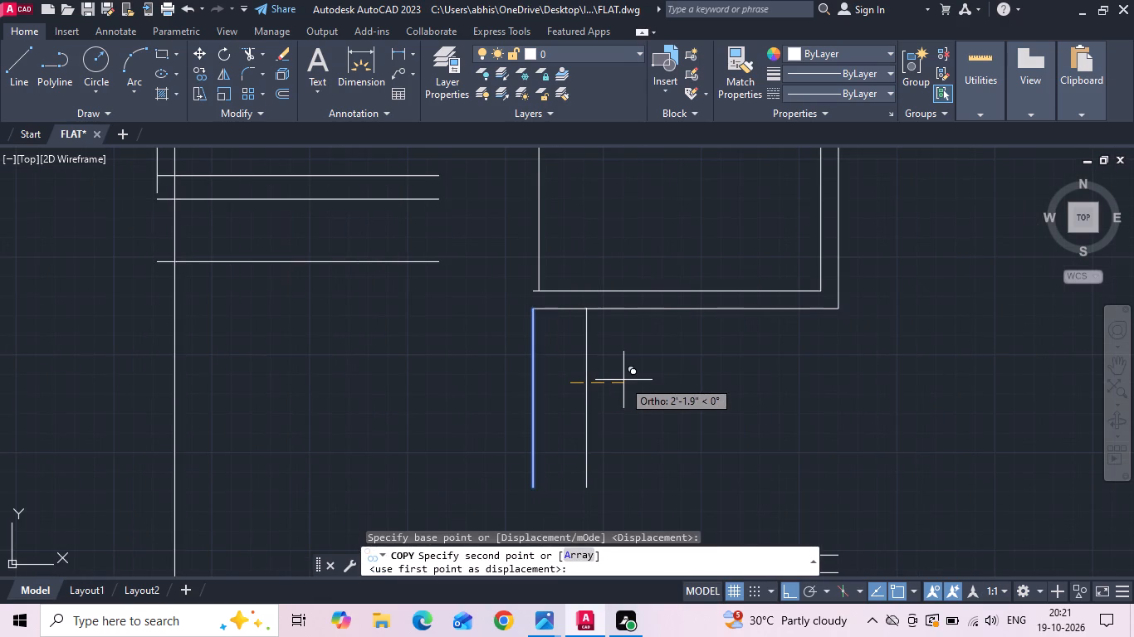
pyautogui.write("8'")
pyautogui.press('6')
pyautogui.press('Return')
pyautogui.press('Escape')
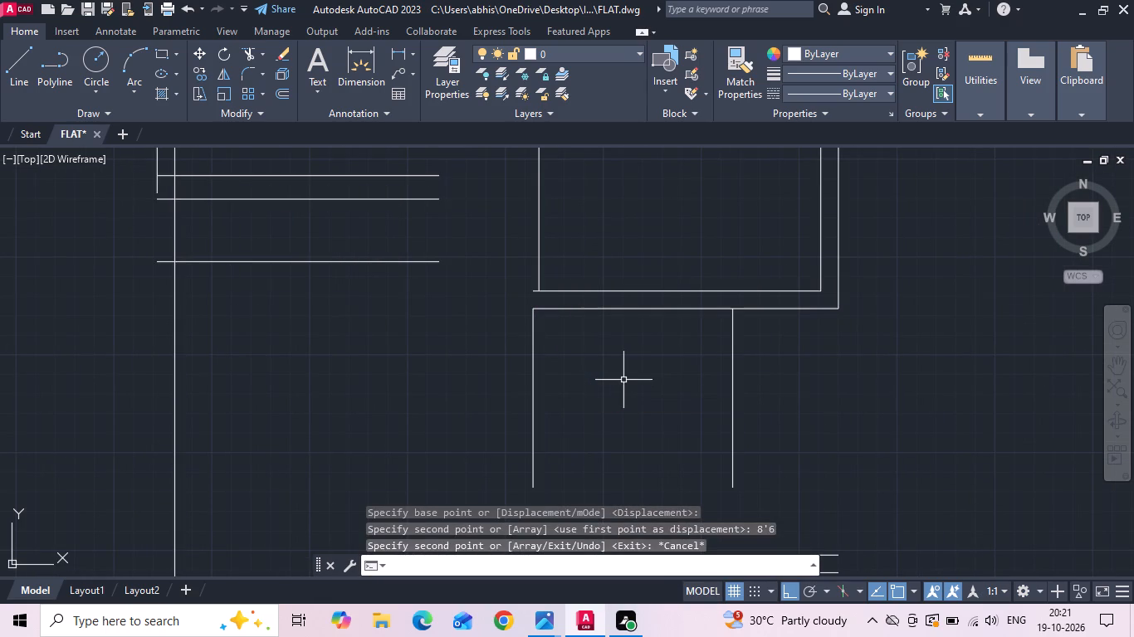
# Offset the copied living-room wall line 9" outward to give the window-side wall its thickness.
pyautogui.write('o 9')
pyautogui.press('space')
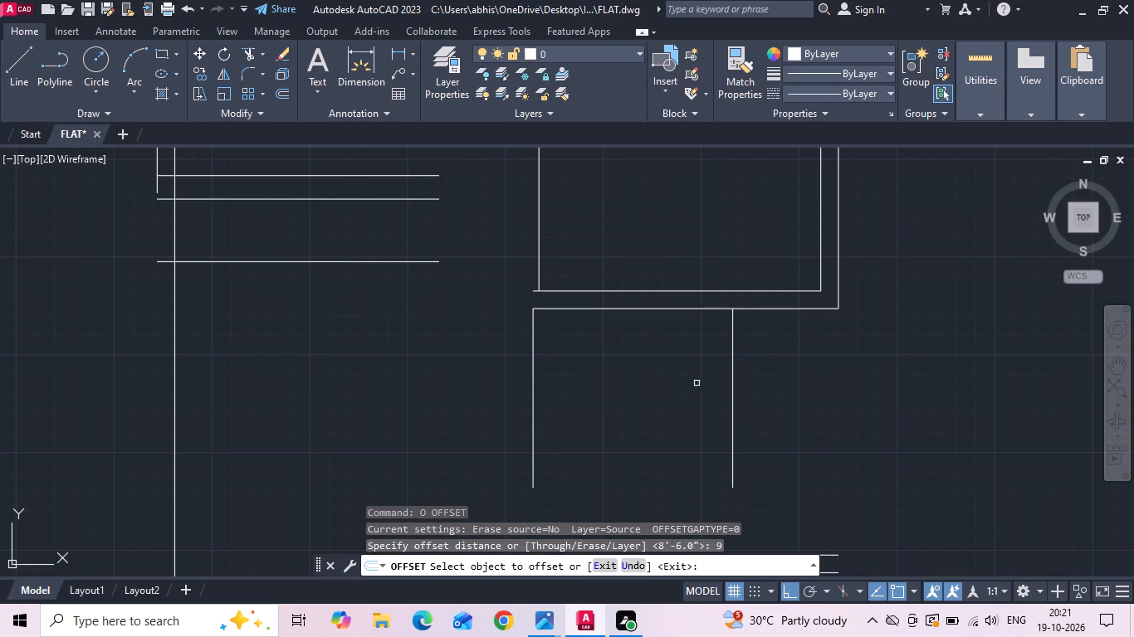
pyautogui.click(734, 406)
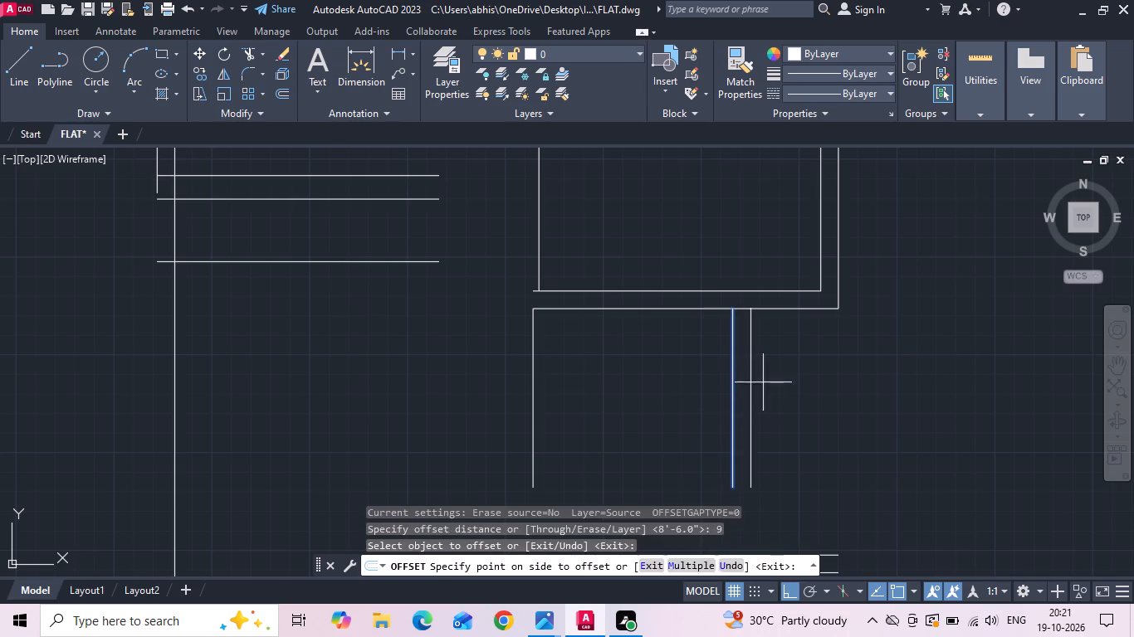
pyautogui.click(763, 382)
pyautogui.scroll(-1, 799, 285)
pyautogui.press('Escape')
# Extend the window-side wall's inner line to the bottom wall's inner line and its outer line to the bottom wall's outer line.
pyautogui.write('ex')
pyautogui.press('space')
pyautogui.click(767, 400)
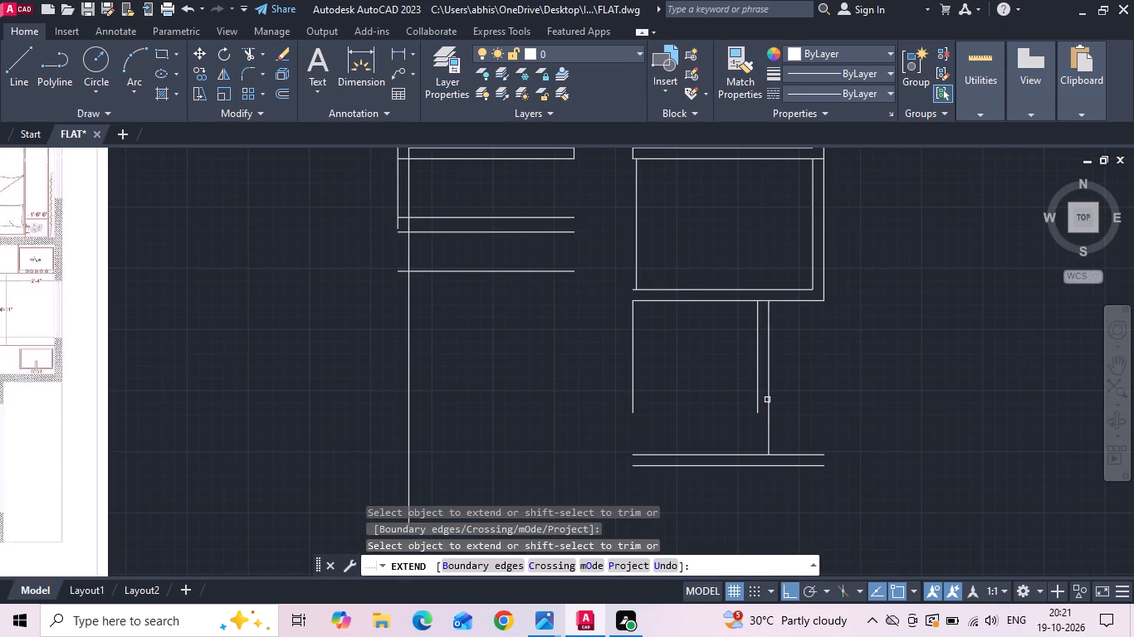
pyautogui.click(759, 408)
pyautogui.click(769, 445)
pyautogui.press('Escape')
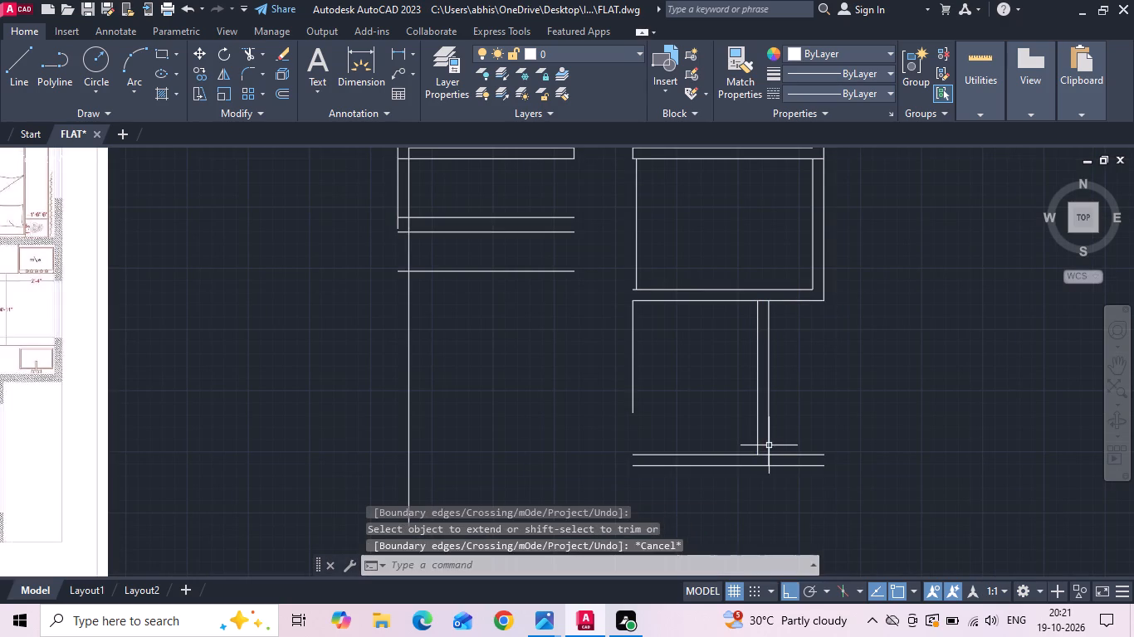
# Trim the living room's lower corner where the window-side and bottom walls meet, and remove the vertical guide line.
pyautogui.write('tr')
pyautogui.press('space')
pyautogui.moveTo(805, 439); pyautogui.dragTo(792, 505)
pyautogui.scroll(1, 770, 474)
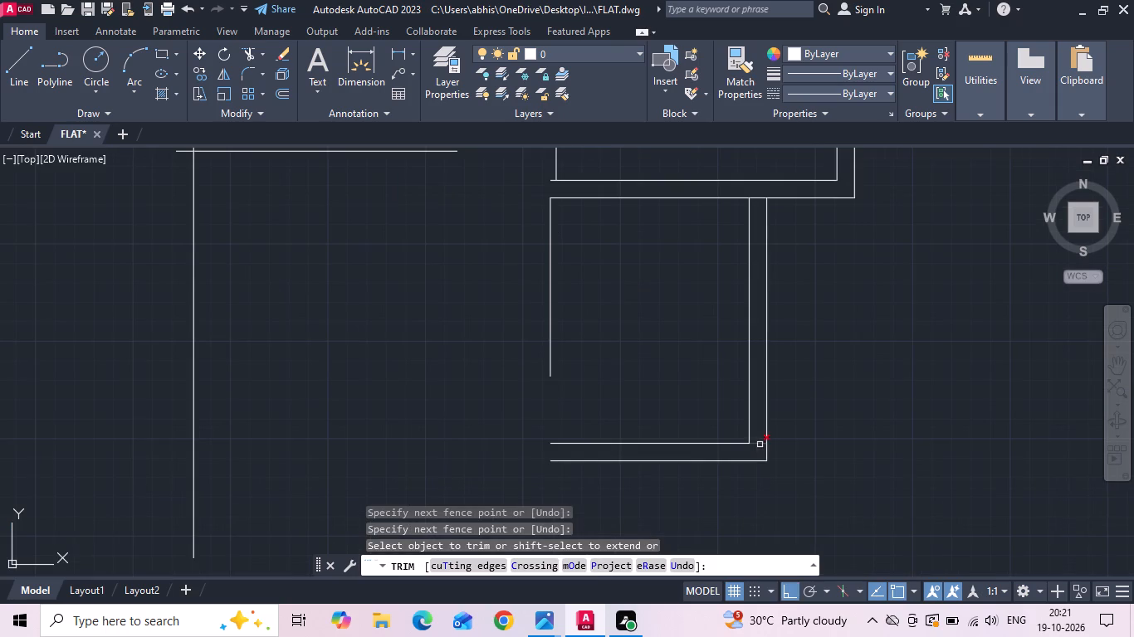
pyautogui.click(760, 445)
pyautogui.moveTo(582, 368); pyautogui.dragTo(521, 338)
pyautogui.scroll(-3, 528, 337)
pyautogui.press('Escape')
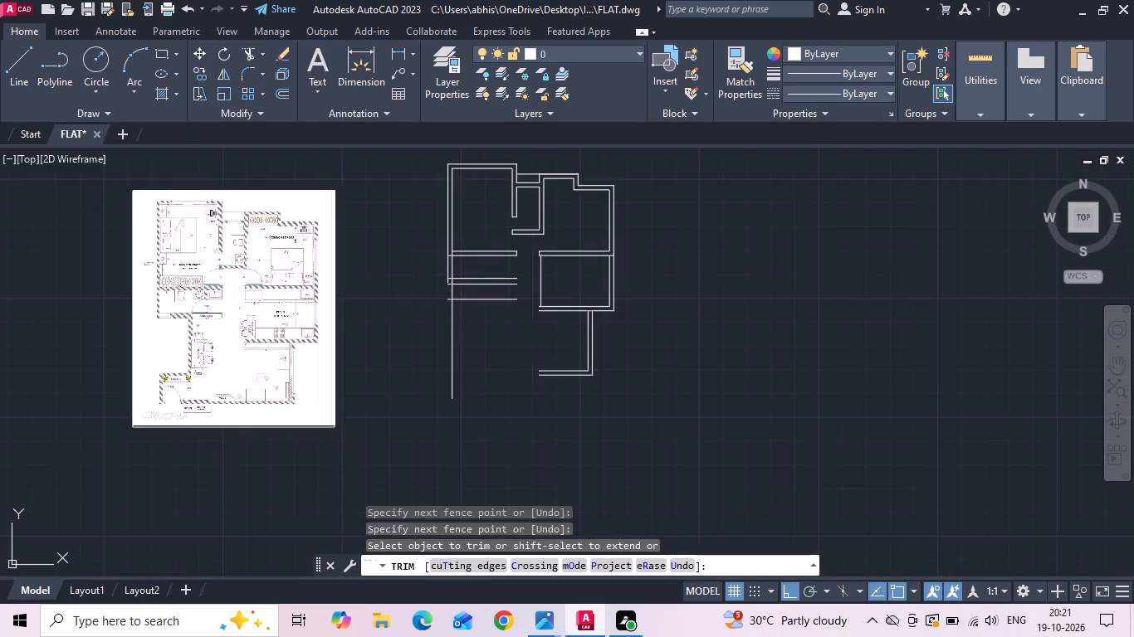
# Draw a vertical line from the open end of the kitchen's upper wall down to the outer line of its lower wall.
pyautogui.scroll(2, 526, 262)
pyautogui.write('l')
pyautogui.press('space')
pyautogui.scroll(2, 537, 242)
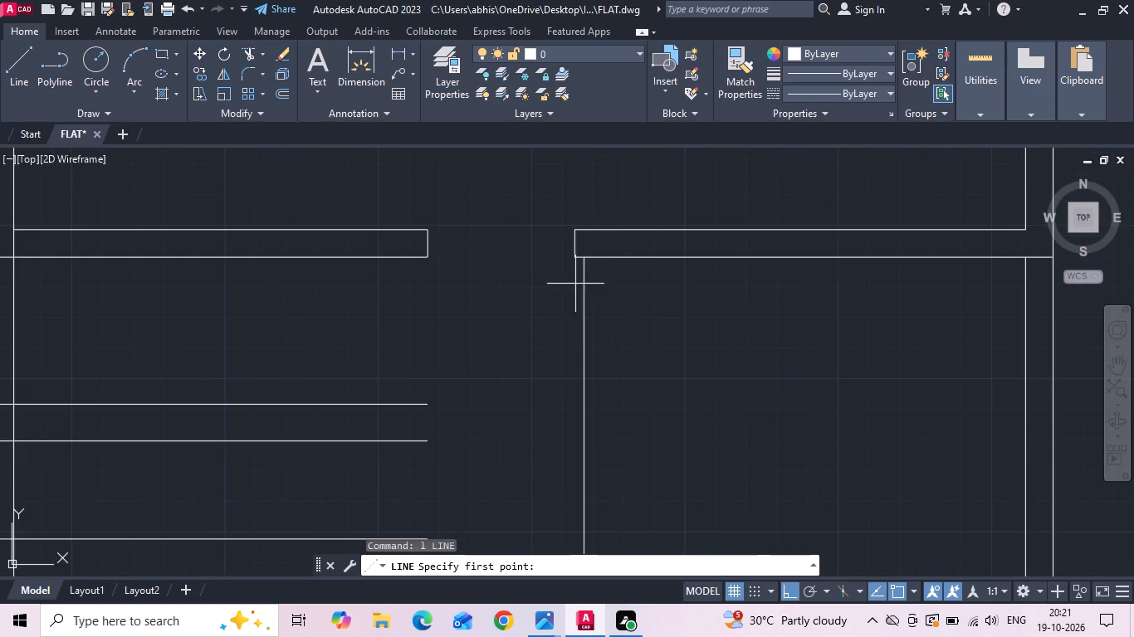
pyautogui.click(575, 255)
pyautogui.scroll(-2, 574, 260)
pyautogui.scroll(2, 579, 431)
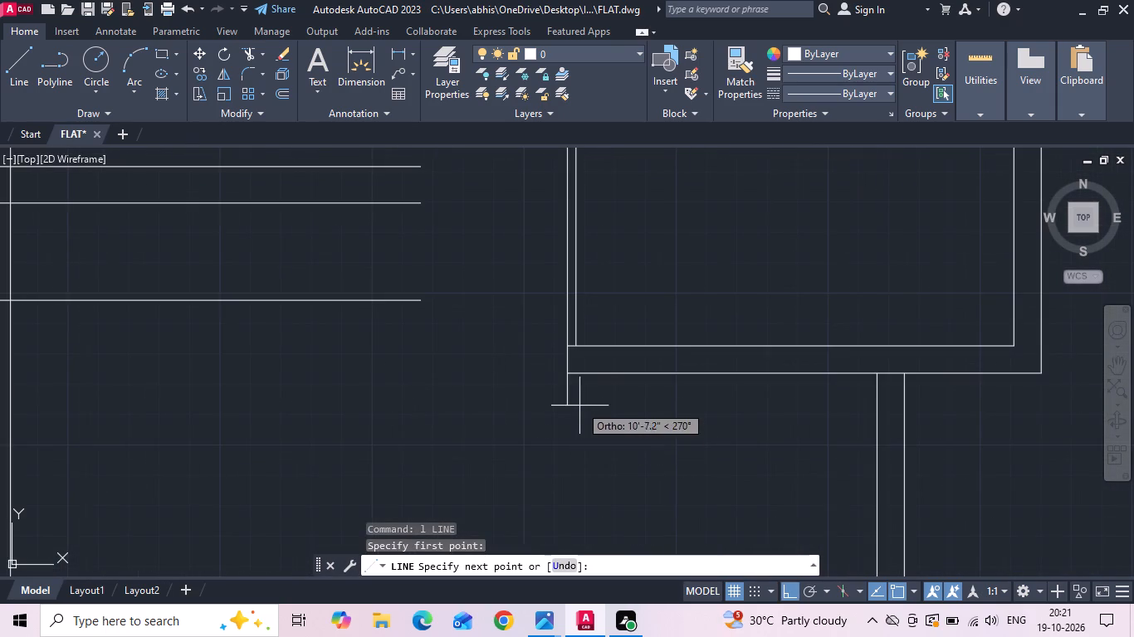
pyautogui.click(573, 373)
pyautogui.press('Escape')
pyautogui.scroll(-3, 583, 426)
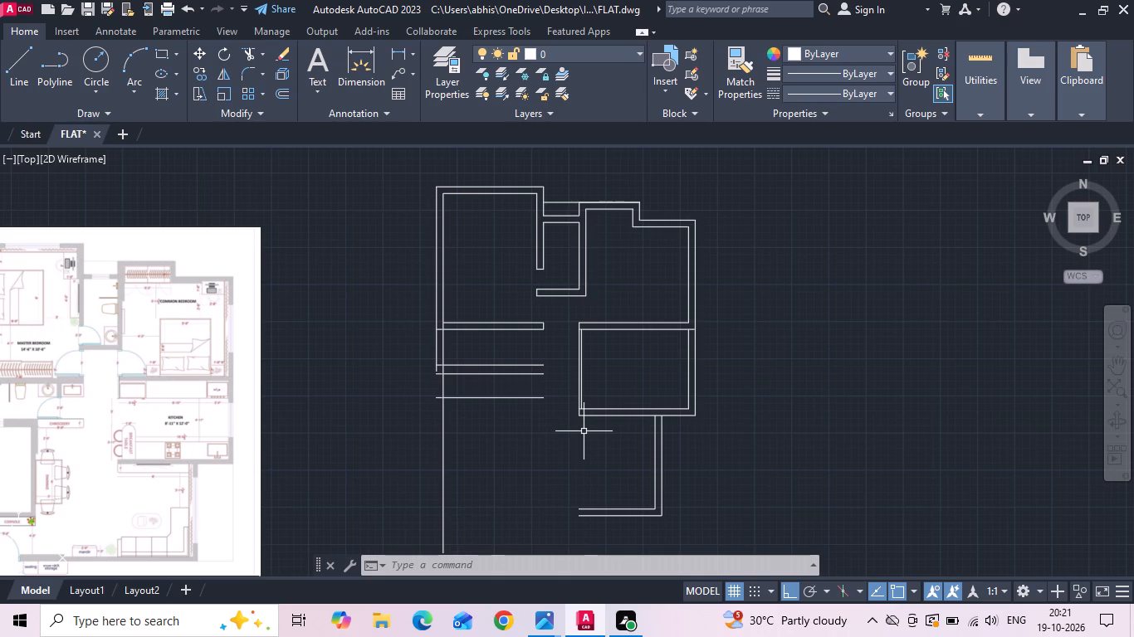
pyautogui.press('Escape')
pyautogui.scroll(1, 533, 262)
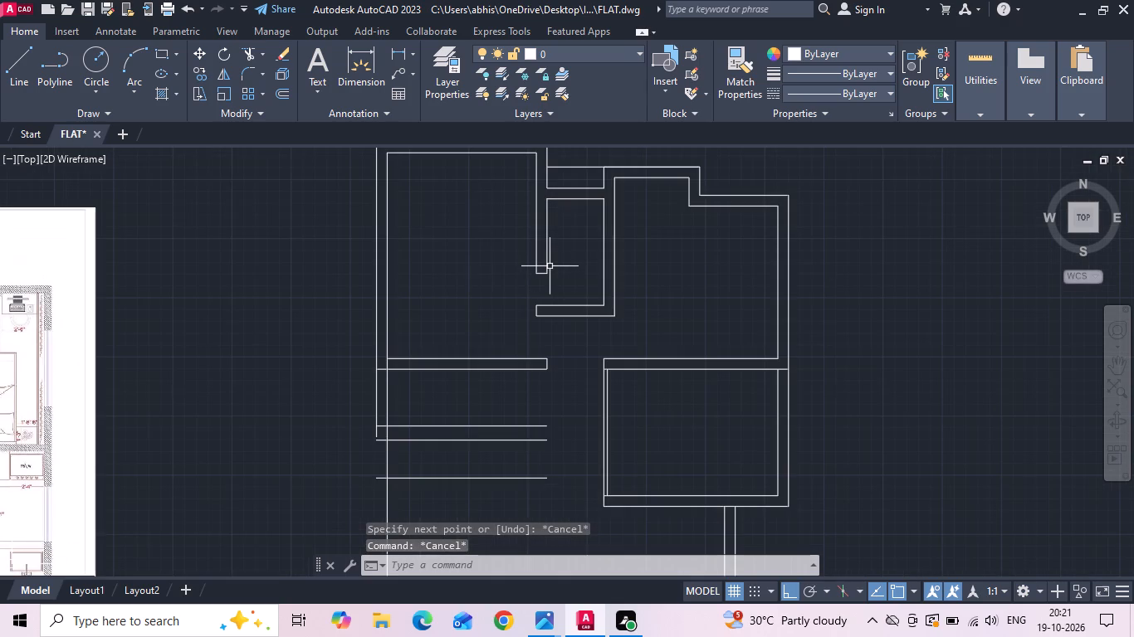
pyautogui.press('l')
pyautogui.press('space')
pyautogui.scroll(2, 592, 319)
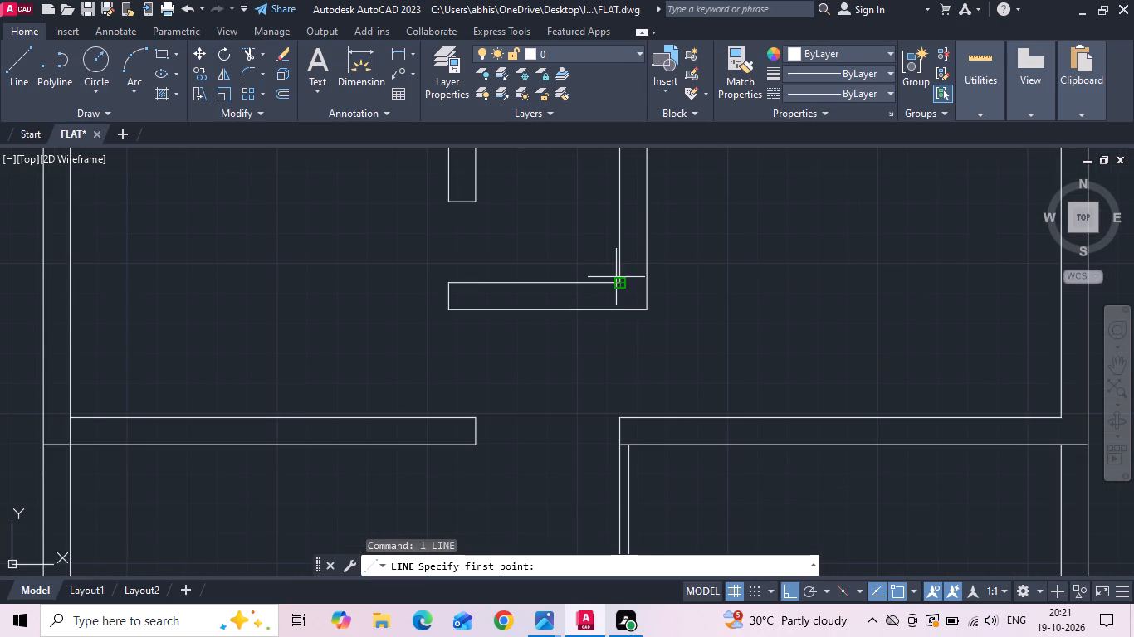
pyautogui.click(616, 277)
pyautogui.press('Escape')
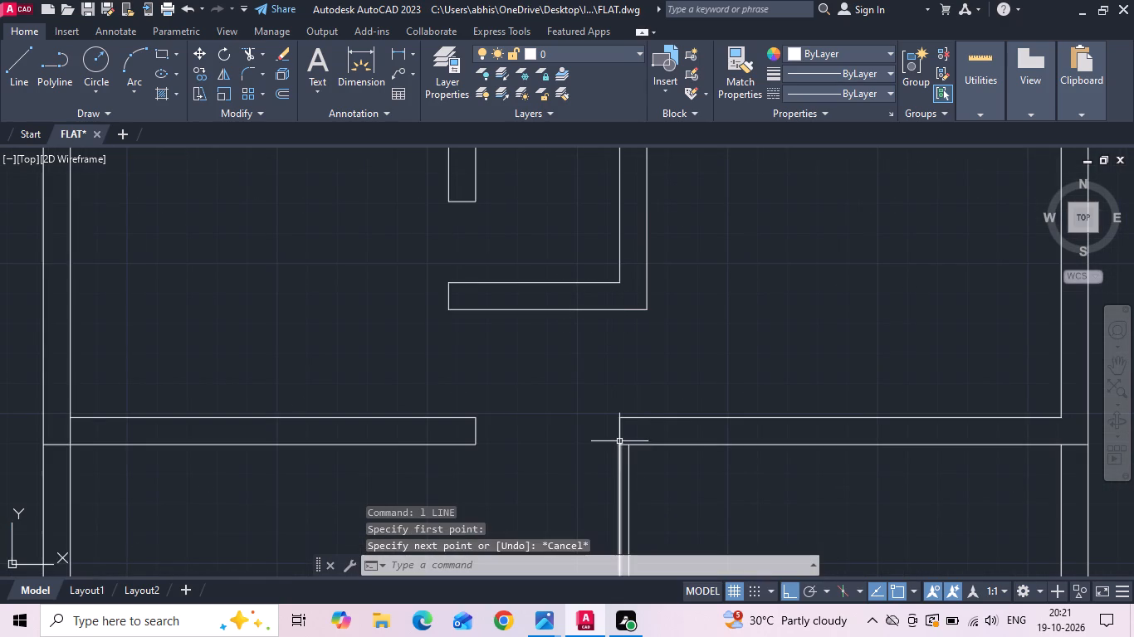
# Offset the new vertical line at the kitchen's passage side 9" into the kitchen.
pyautogui.write('o 9')
pyautogui.press('space')
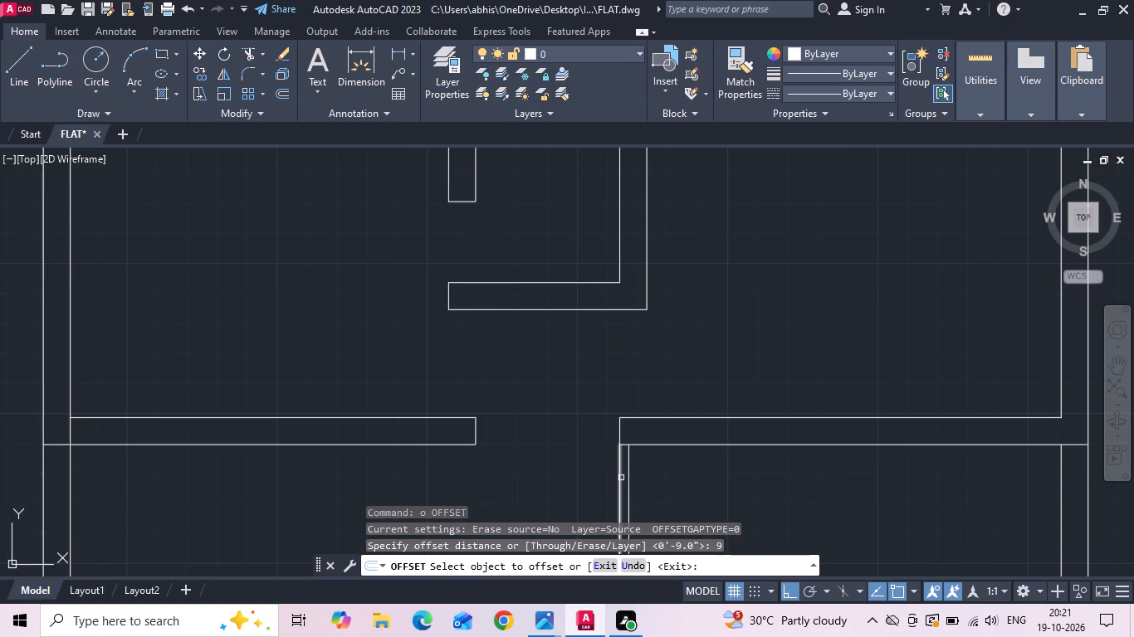
pyautogui.moveTo(621, 479); pyautogui.dragTo(659, 471)
pyautogui.click(677, 463)
pyautogui.moveTo(672, 450); pyautogui.dragTo(667, 290, button='middle')
pyautogui.press('Escape')
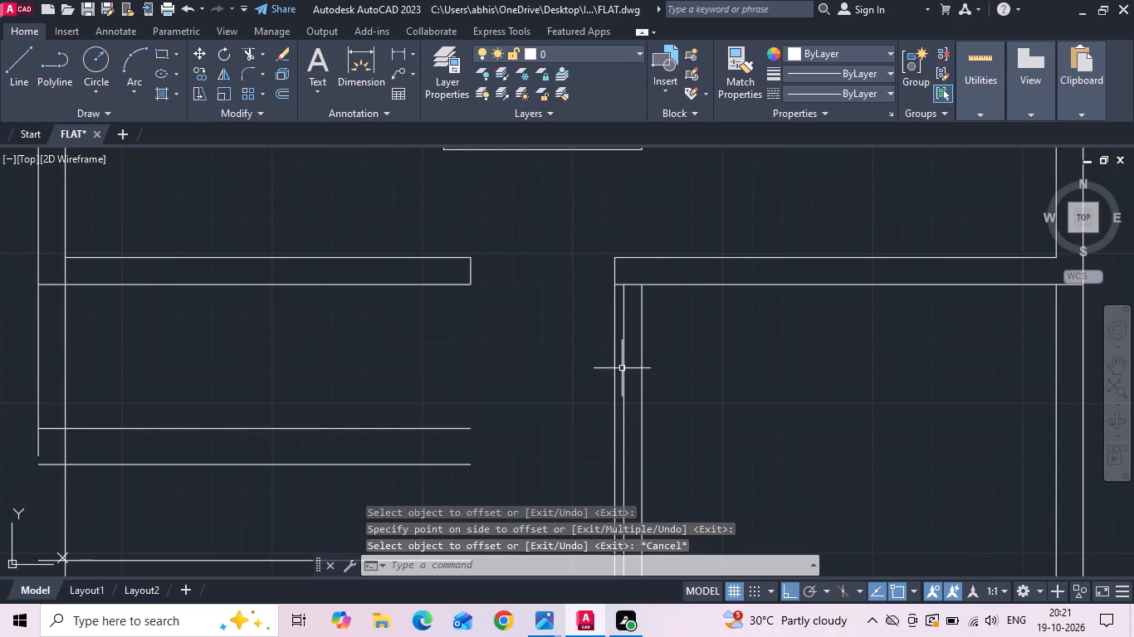
# Erase the extra vertical line between the two faces of the kitchen's passage-side wall.
pyautogui.click(623, 371)
pyautogui.press('Delete')
pyautogui.scroll(-2, 570, 258)
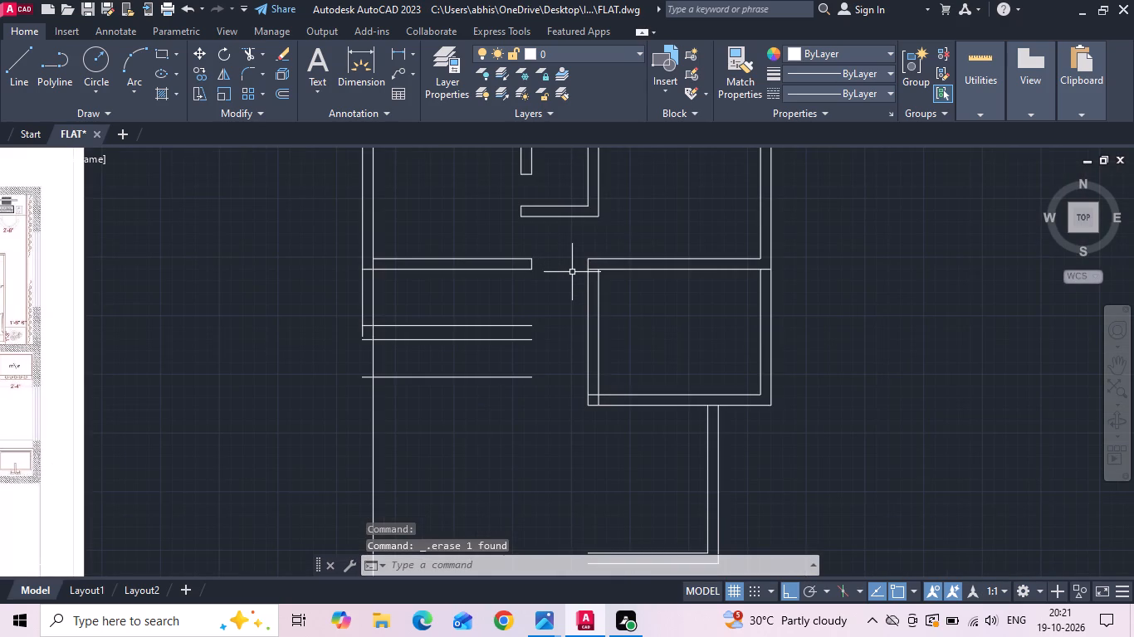
# Save the FLAT drawing.
pyautogui.hotkey('ctrl', 's')
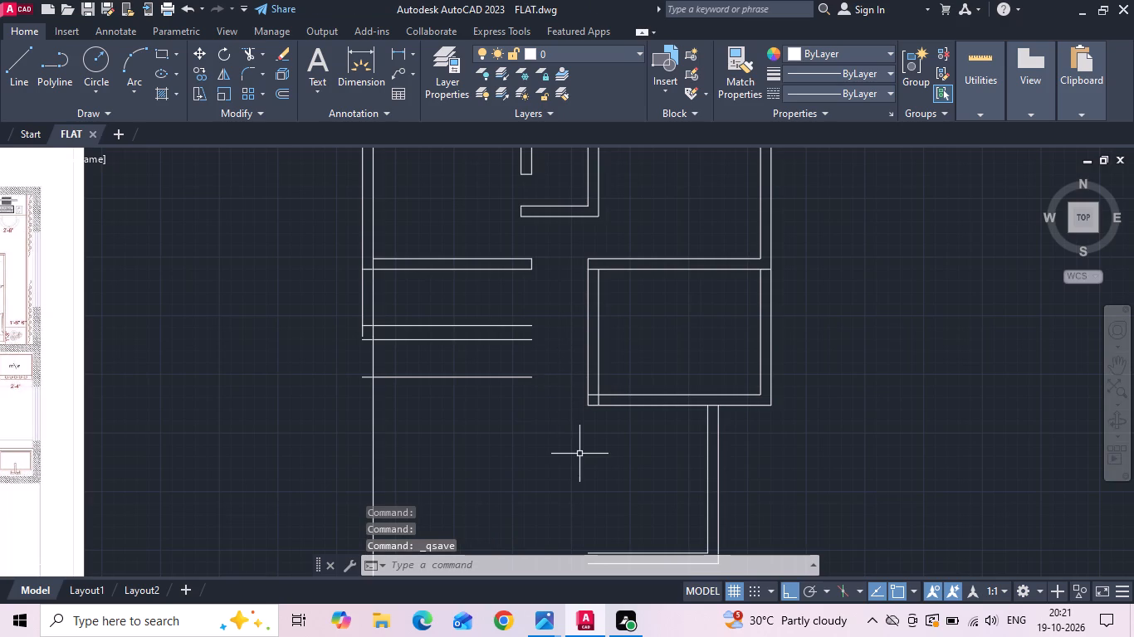
pyautogui.hotkey('ctrl', 's')
pyautogui.scroll(-1, 707, 246)
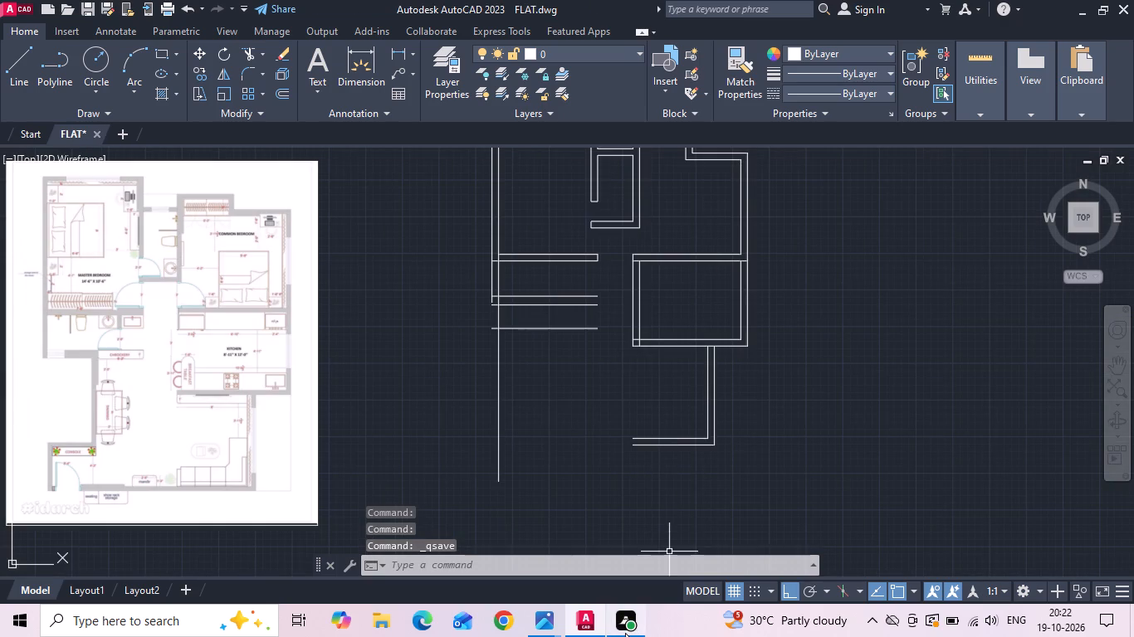
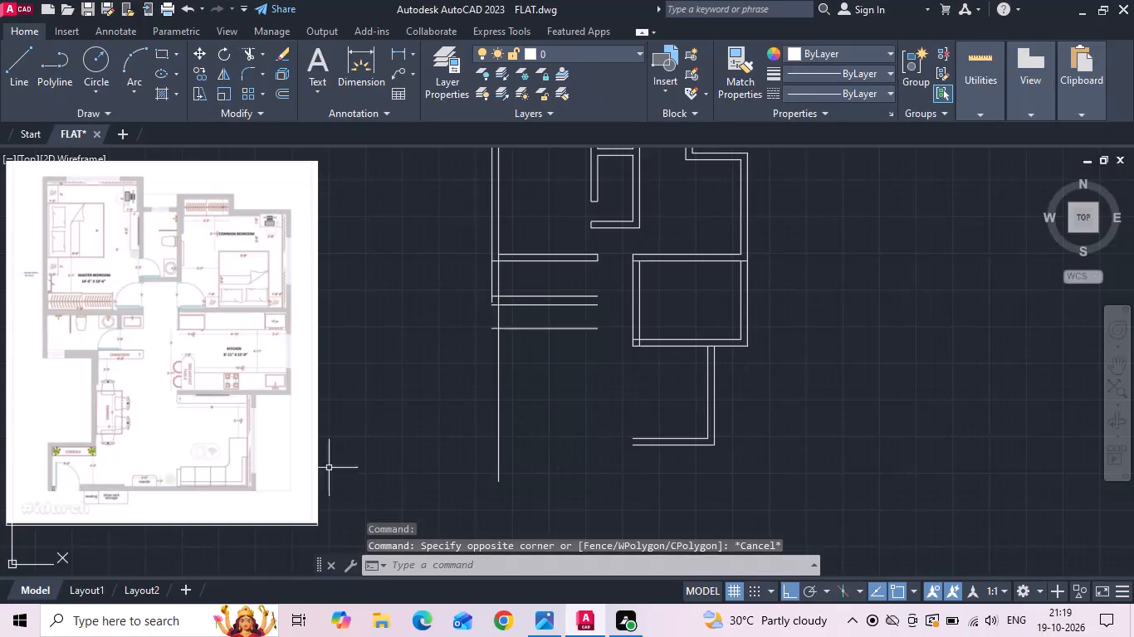
# Examine the reference plan's kitchen, dining, living-room and entrance areas for their dimensions and wall layout.
pyautogui.scroll(1, 125, 471)
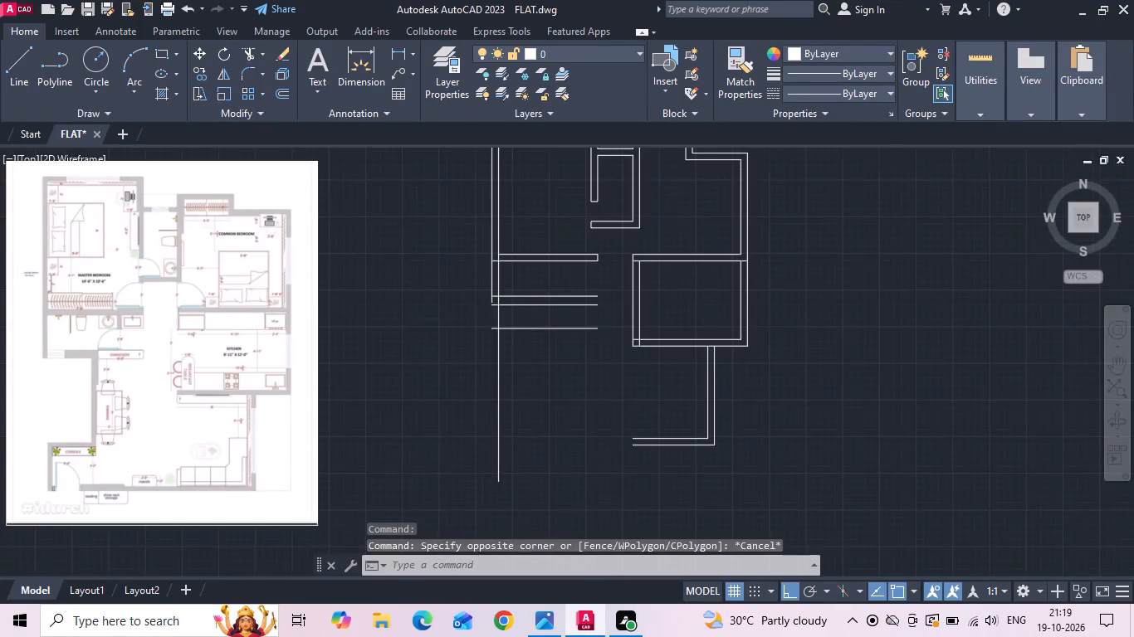
pyautogui.scroll(2, 125, 470)
pyautogui.scroll(-1, 547, 401)
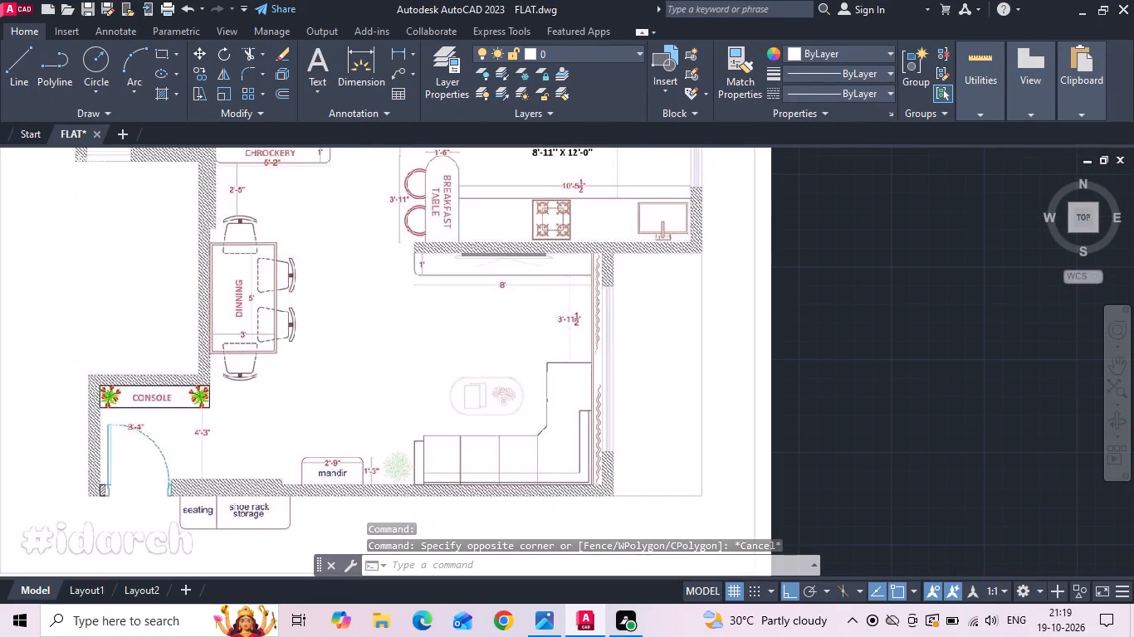
pyautogui.scroll(-1, 537, 409)
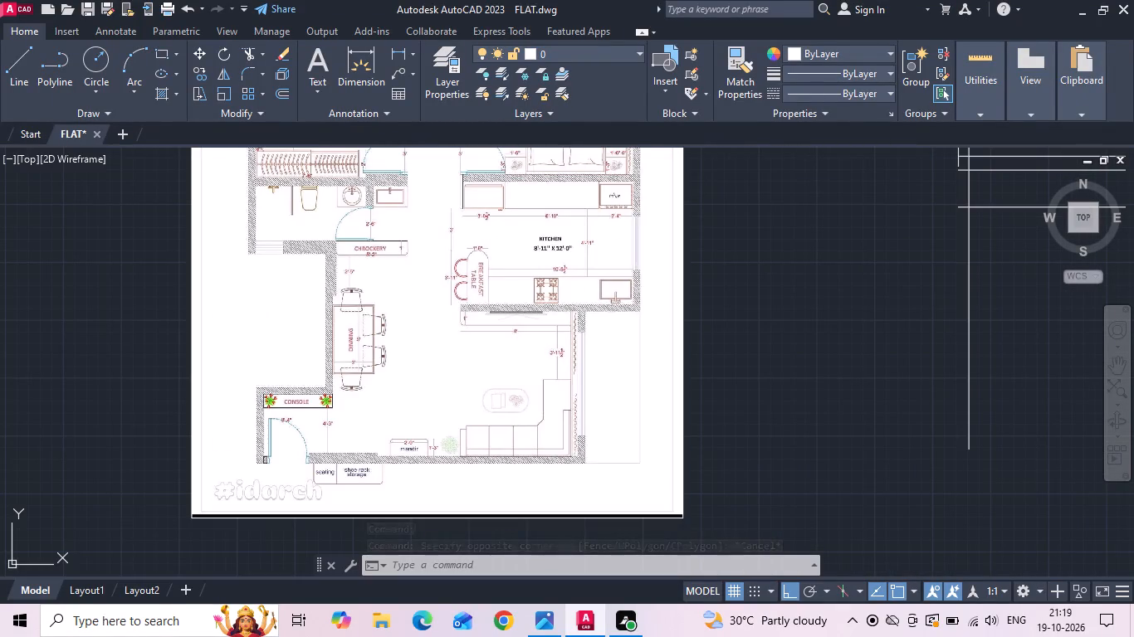
pyautogui.moveTo(492, 322); pyautogui.dragTo(398, 368, button='middle')
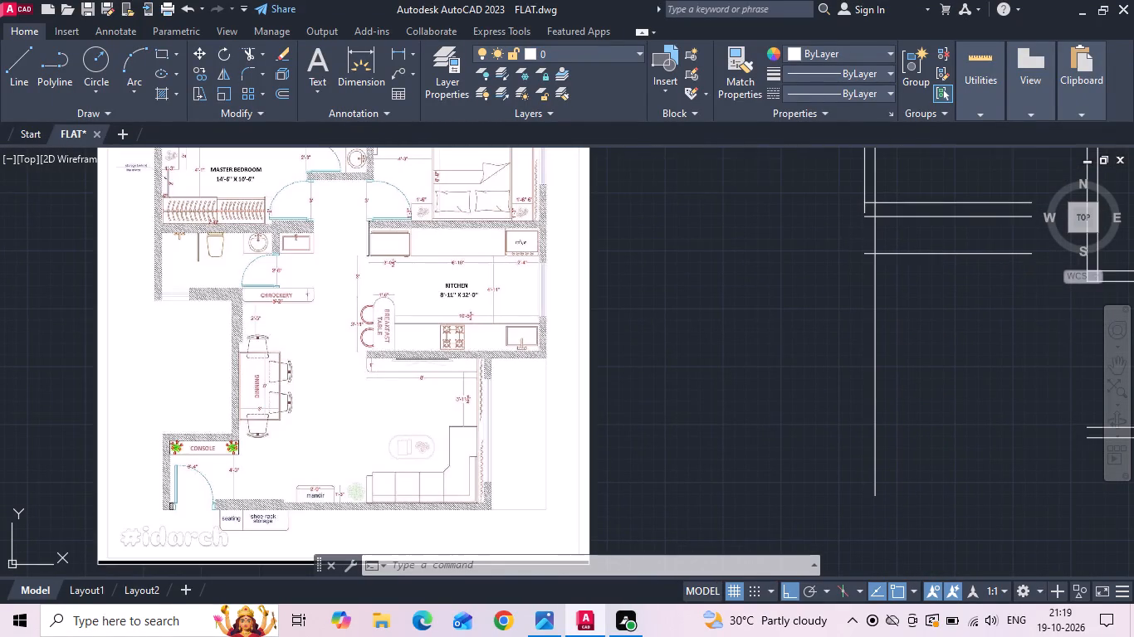
pyautogui.scroll(2, 154, 451)
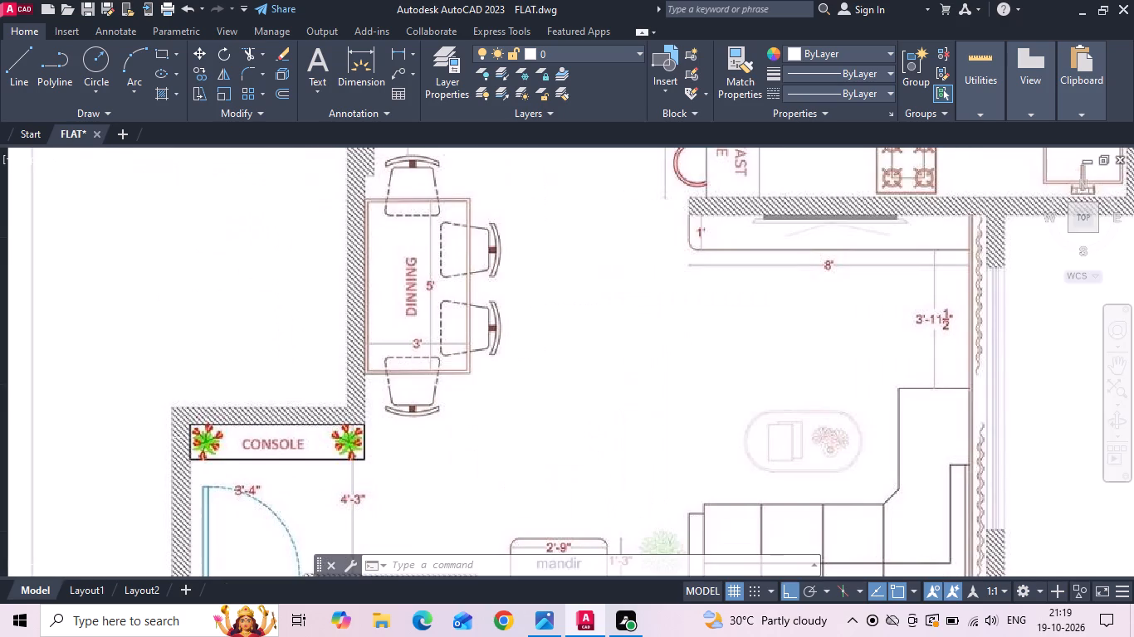
pyautogui.scroll(-2, 171, 487)
pyautogui.scroll(2, 354, 347)
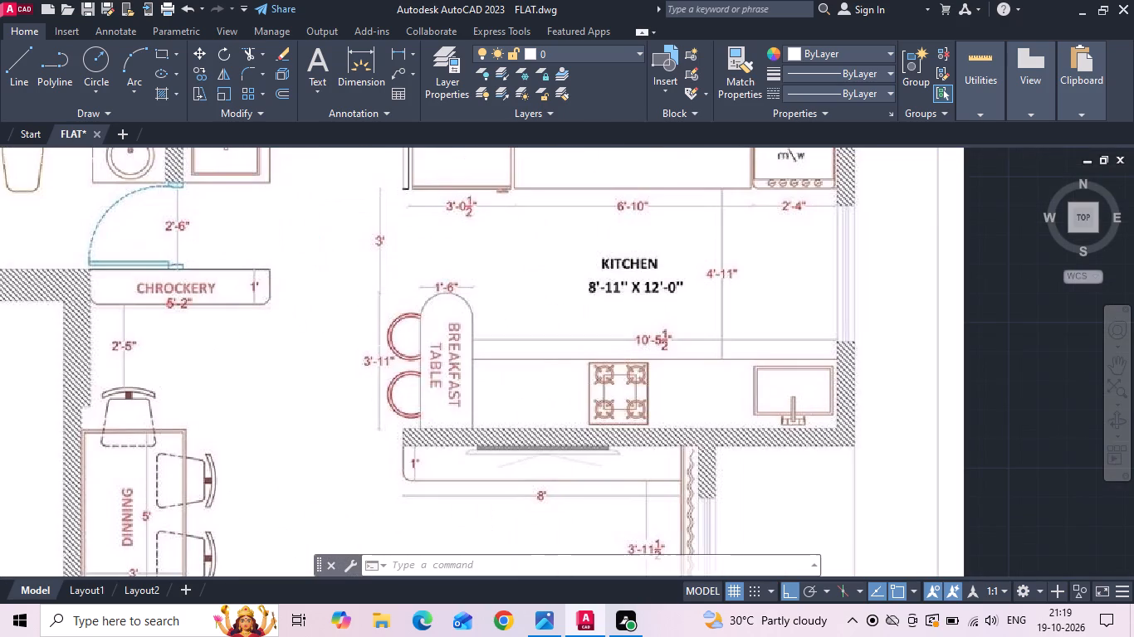
pyautogui.scroll(-1, 139, 367)
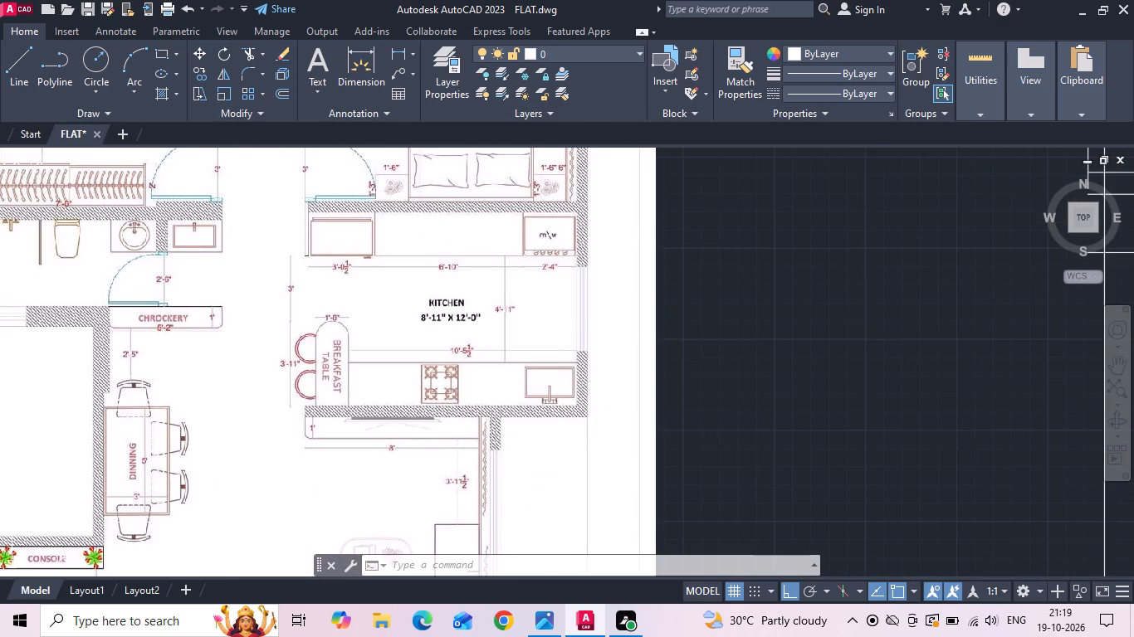
pyautogui.scroll(-2, 353, 357)
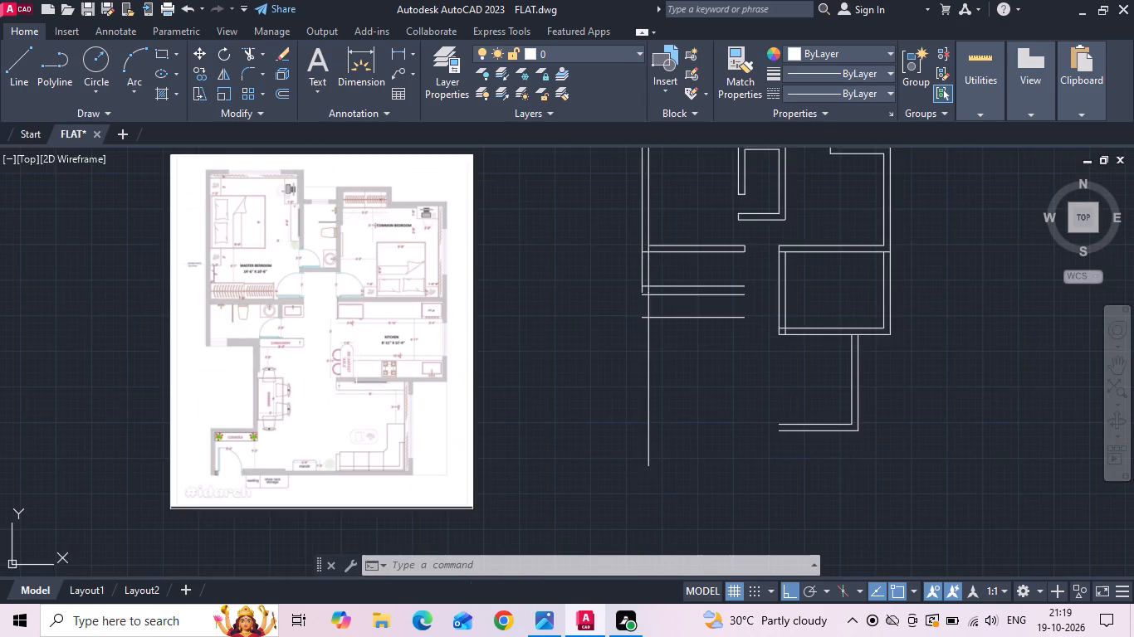
pyautogui.scroll(2, 357, 357)
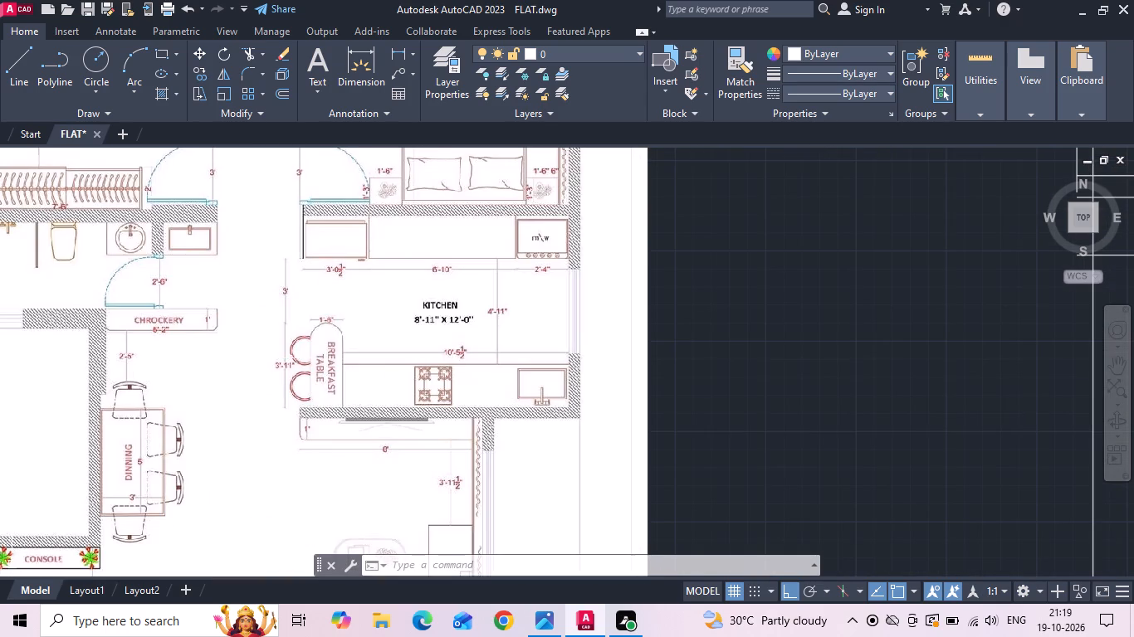
pyautogui.scroll(-1, 305, 344)
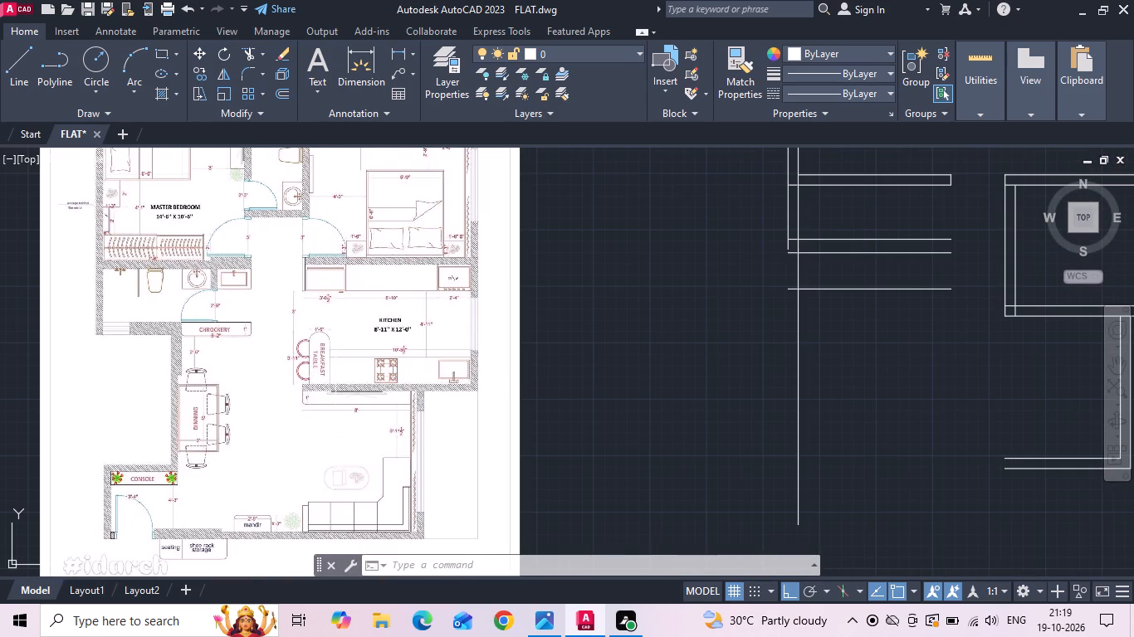
pyautogui.moveTo(335, 374); pyautogui.dragTo(317, 350, button='middle')
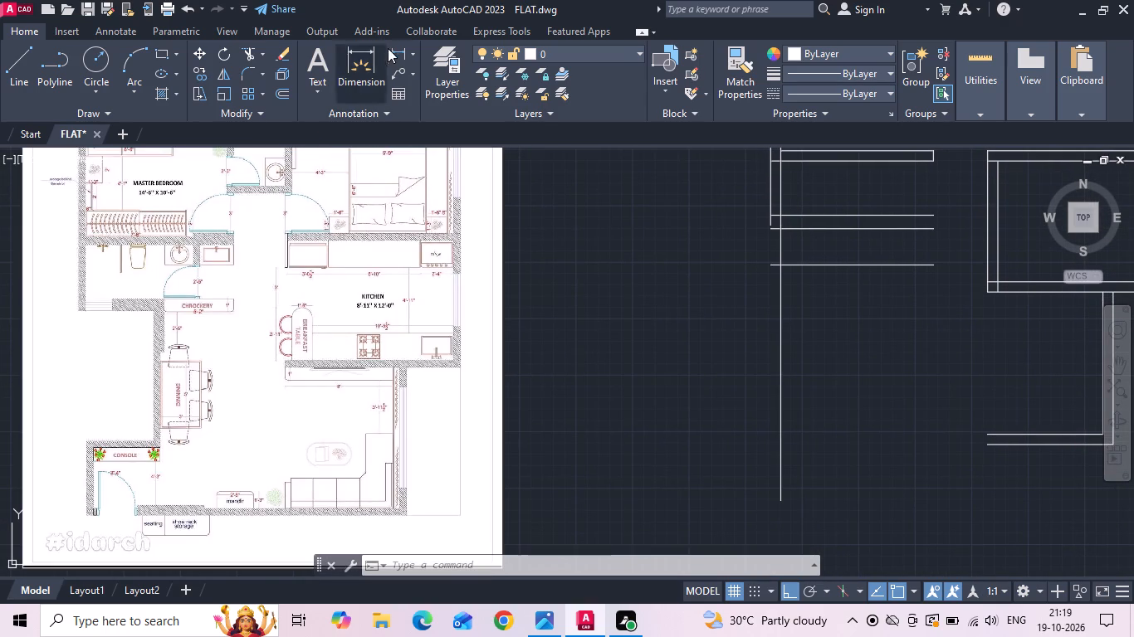
# Measure the horizontal distance from the outer wall's inner face to the open end of the master bedroom's lower wall.
pyautogui.click(398, 50)
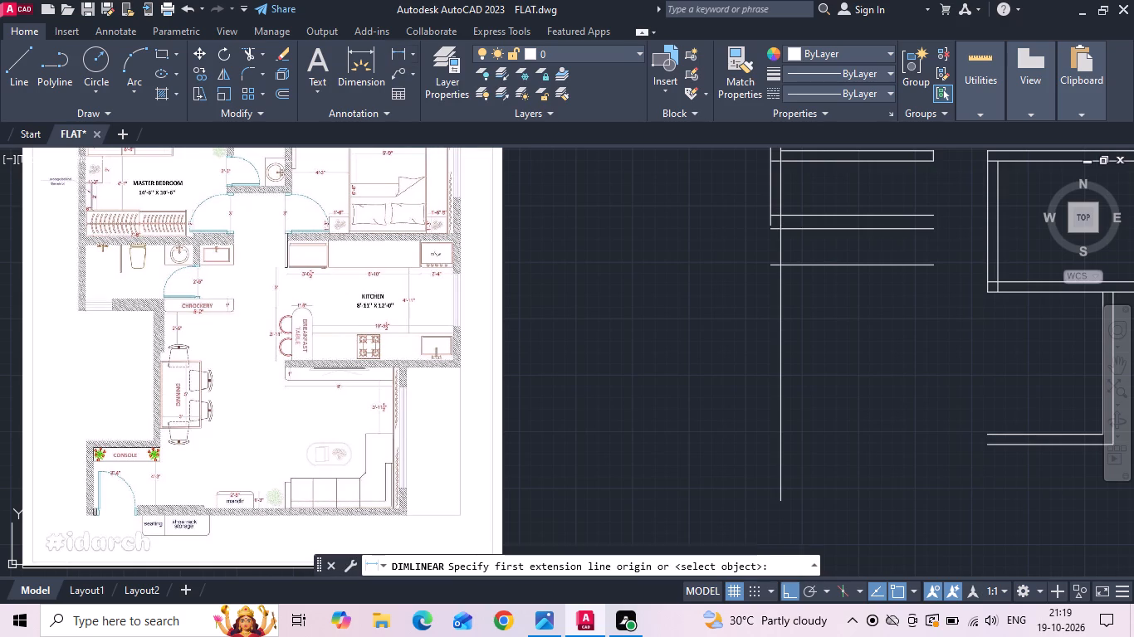
pyautogui.scroll(2, 171, 304)
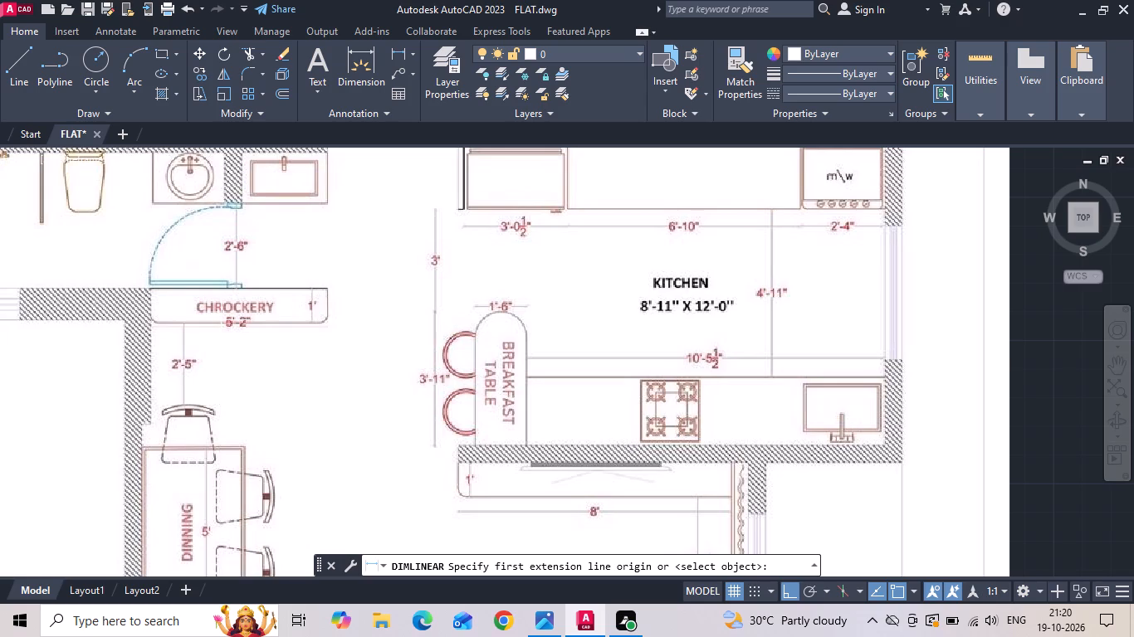
pyautogui.scroll(-2, 489, 344)
pyautogui.scroll(-2, 174, 315)
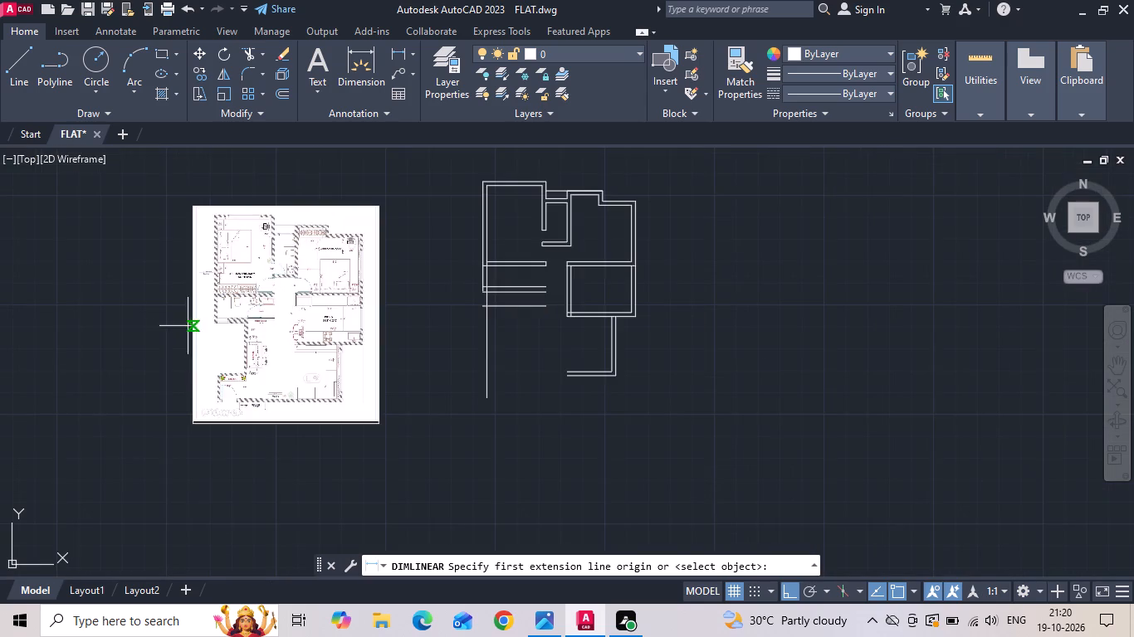
pyautogui.scroll(2, 592, 302)
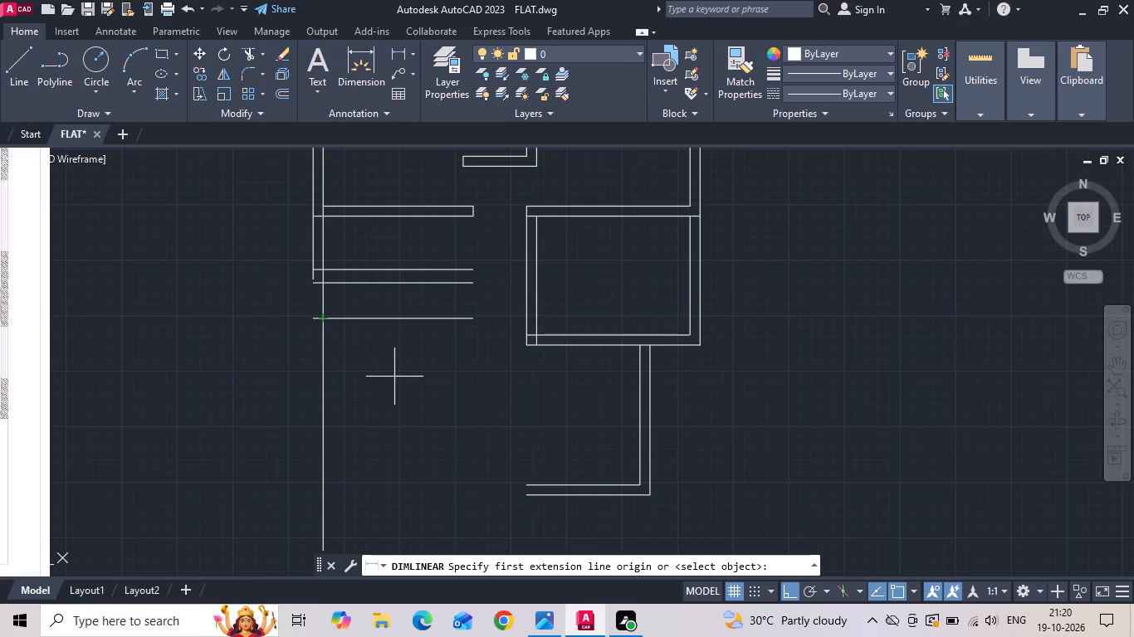
pyautogui.press('Escape')
pyautogui.click(403, 51)
pyautogui.click(399, 54)
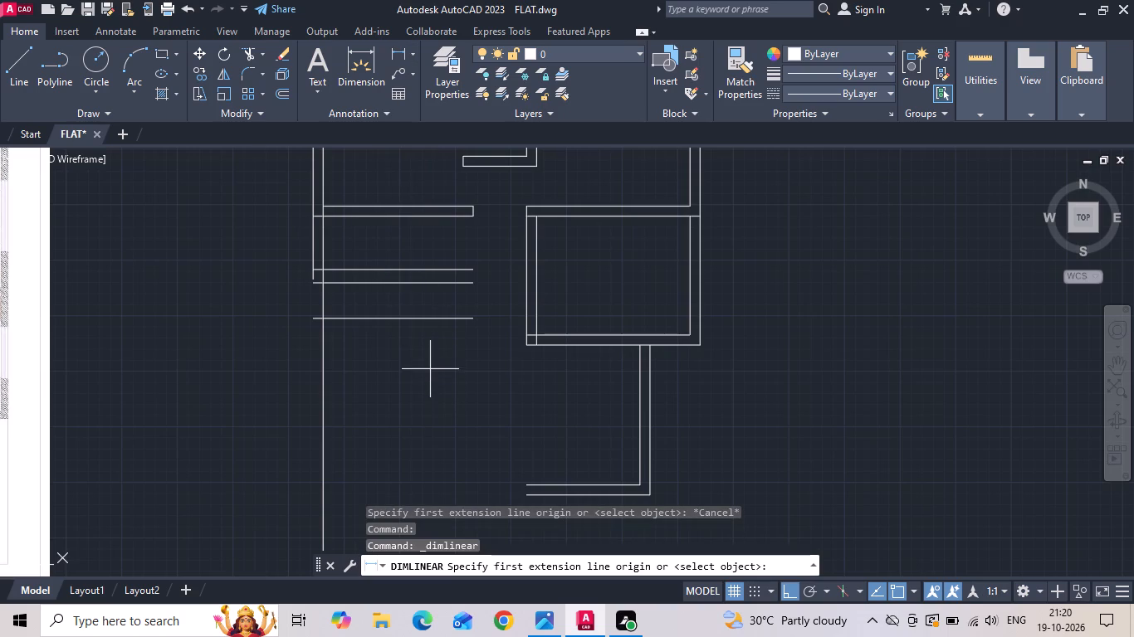
pyautogui.click(325, 241)
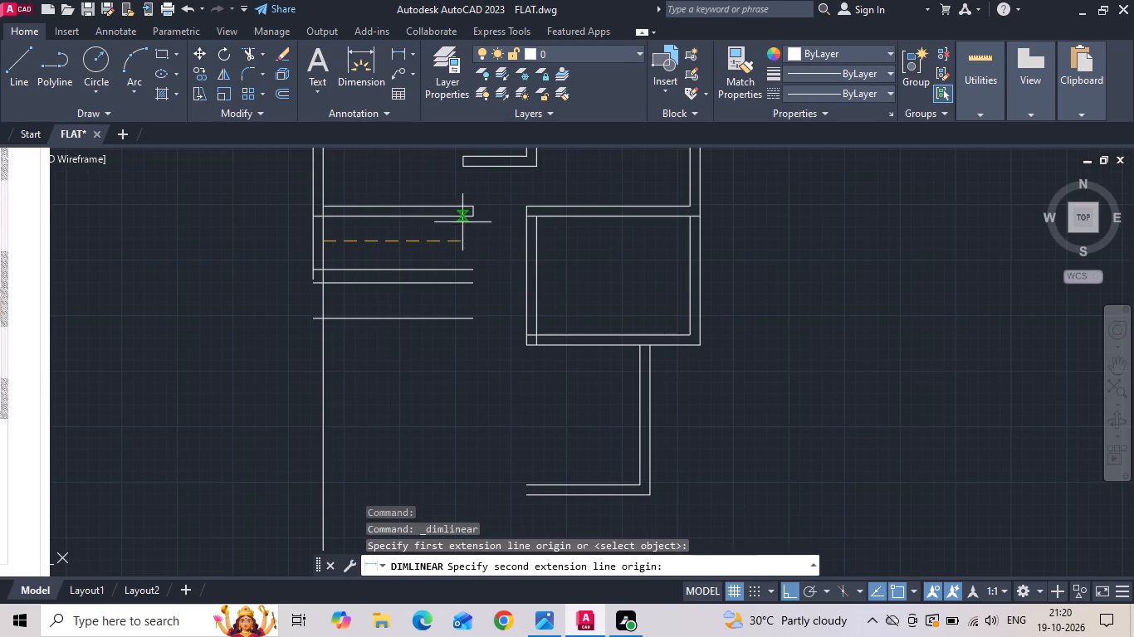
pyautogui.click(478, 216)
pyautogui.scroll(1, 408, 227)
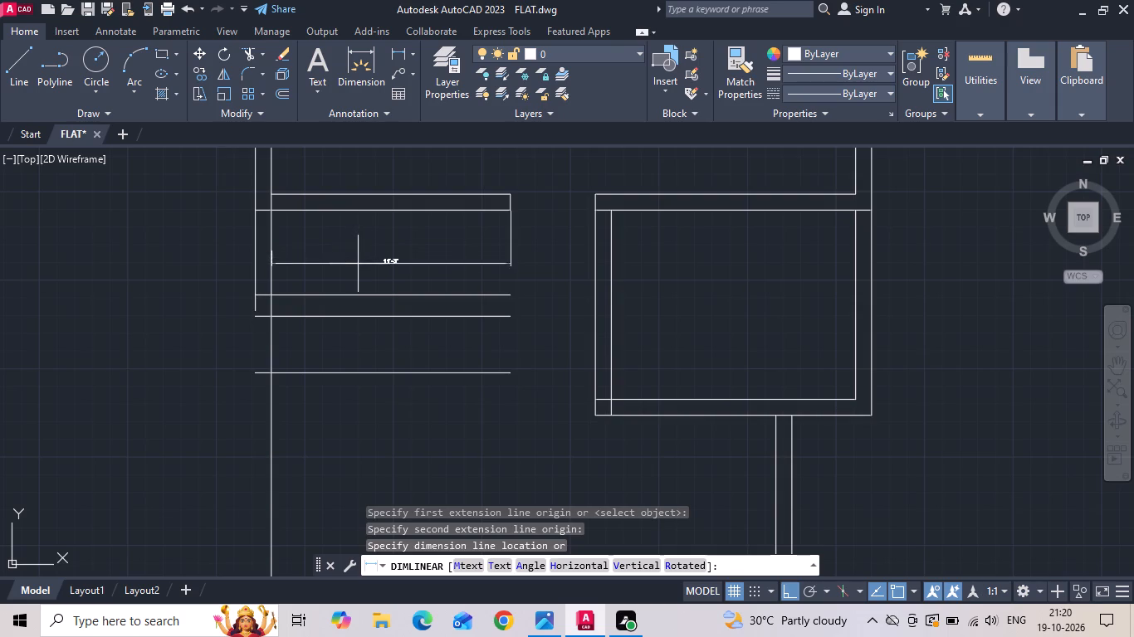
pyautogui.scroll(4, 358, 274)
pyautogui.scroll(-4, 358, 274)
pyautogui.press('Escape')
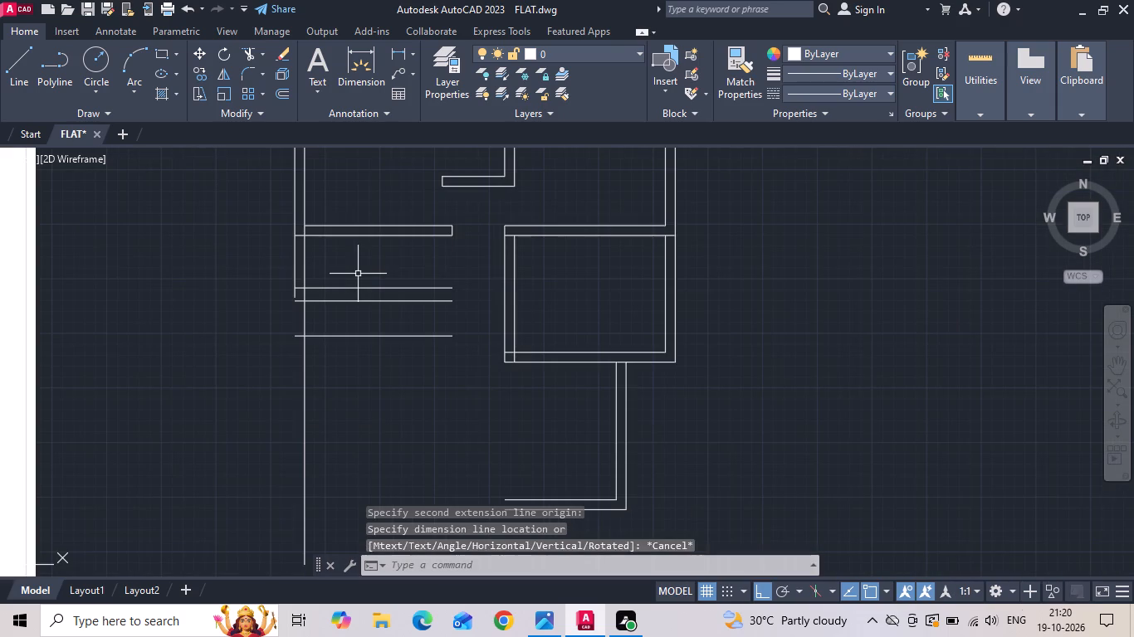
# Try to measure the length of the bathroom between the two bedrooms on the reference plan.
pyautogui.click(398, 51)
pyautogui.scroll(-2, 579, 359)
pyautogui.scroll(1, 314, 317)
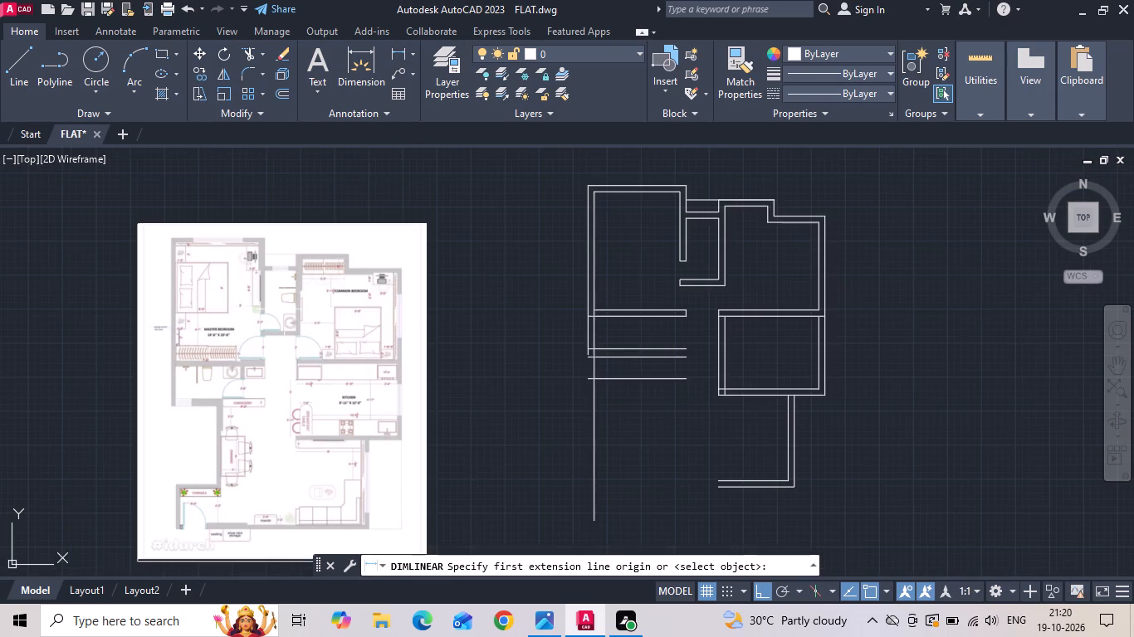
pyautogui.scroll(3, 265, 272)
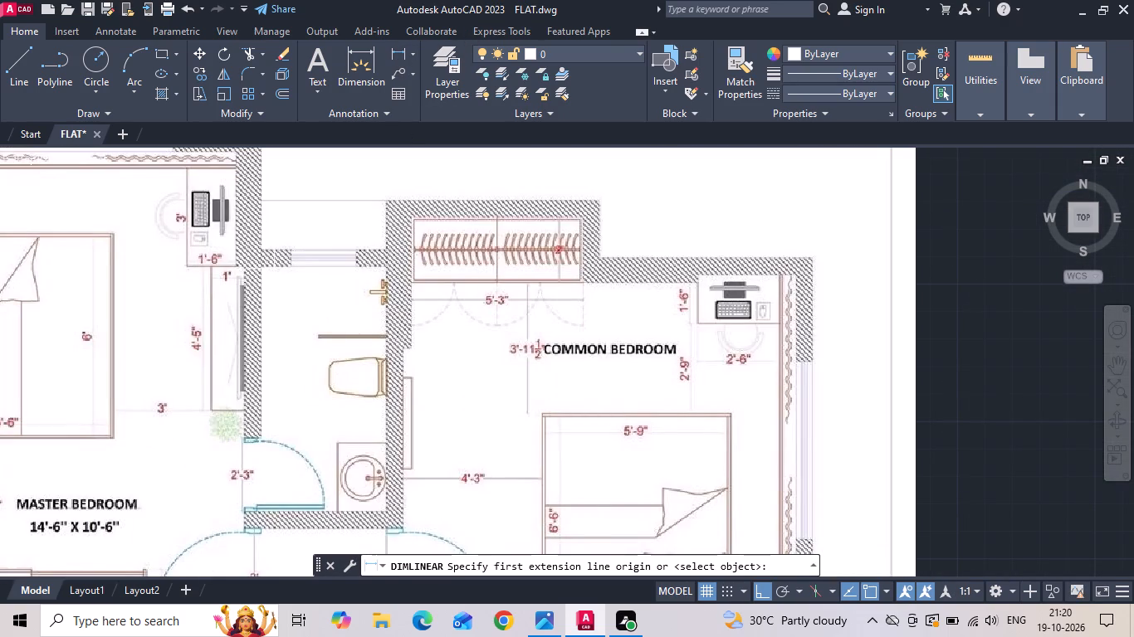
pyautogui.moveTo(285, 325); pyautogui.dragTo(364, 316, button='middle')
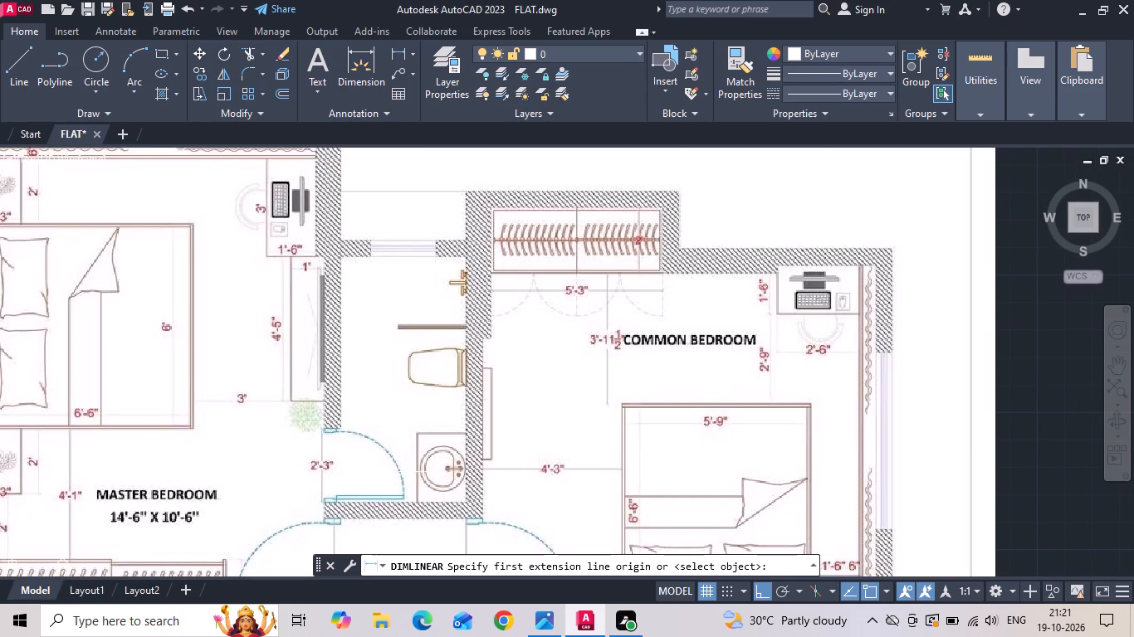
pyautogui.moveTo(380, 348); pyautogui.dragTo(408, 343, button='middle')
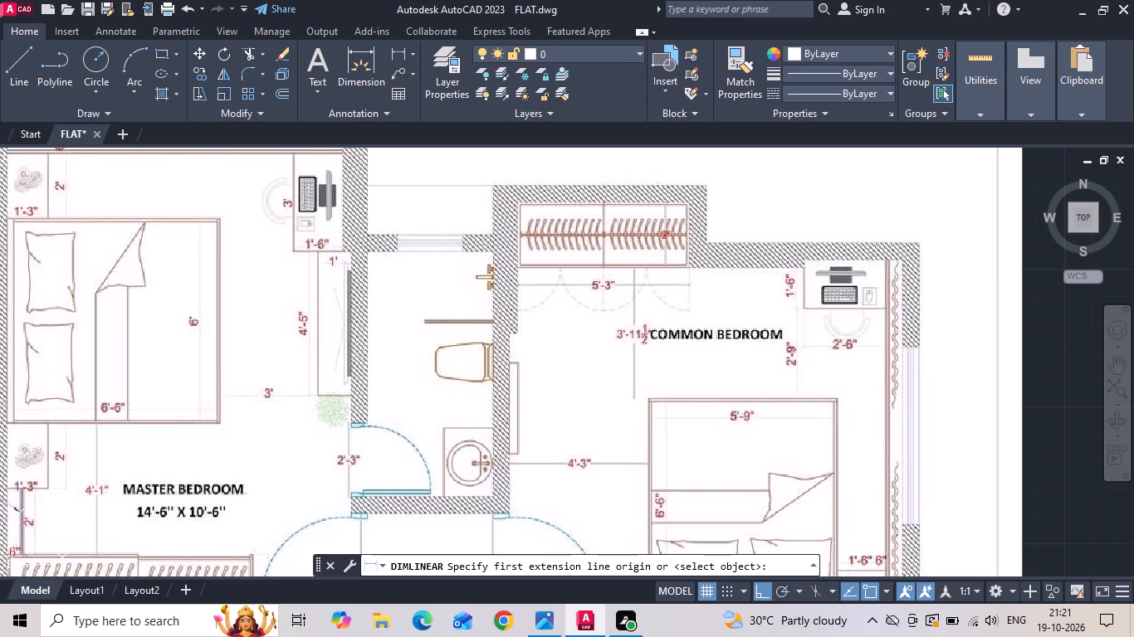
pyautogui.click(381, 251)
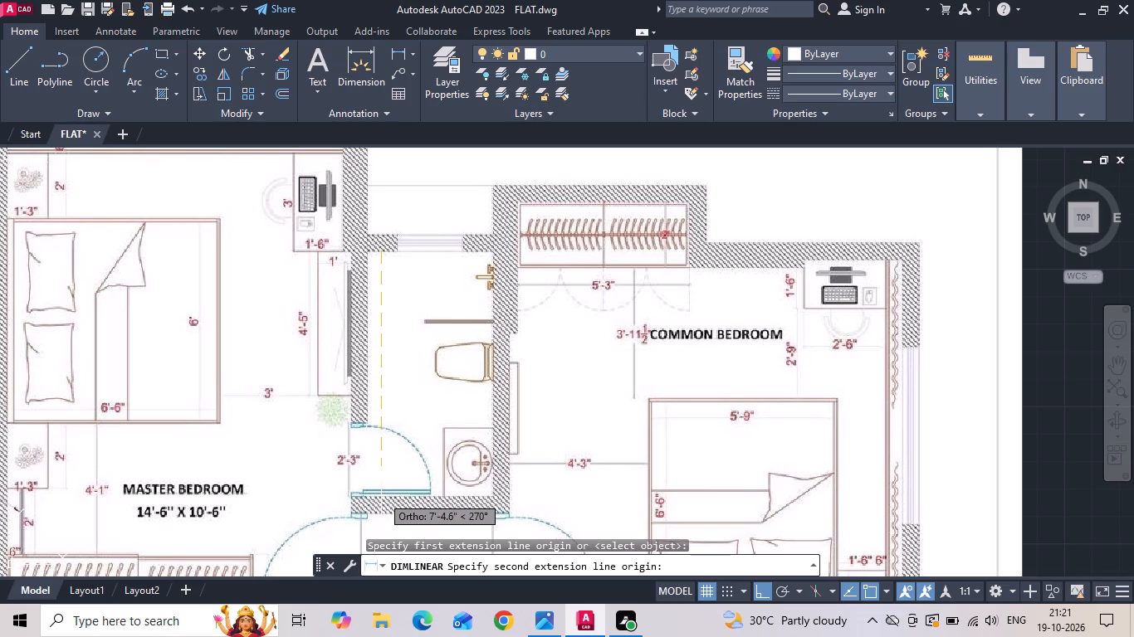
pyautogui.press('Escape')
pyautogui.scroll(-3, 428, 284)
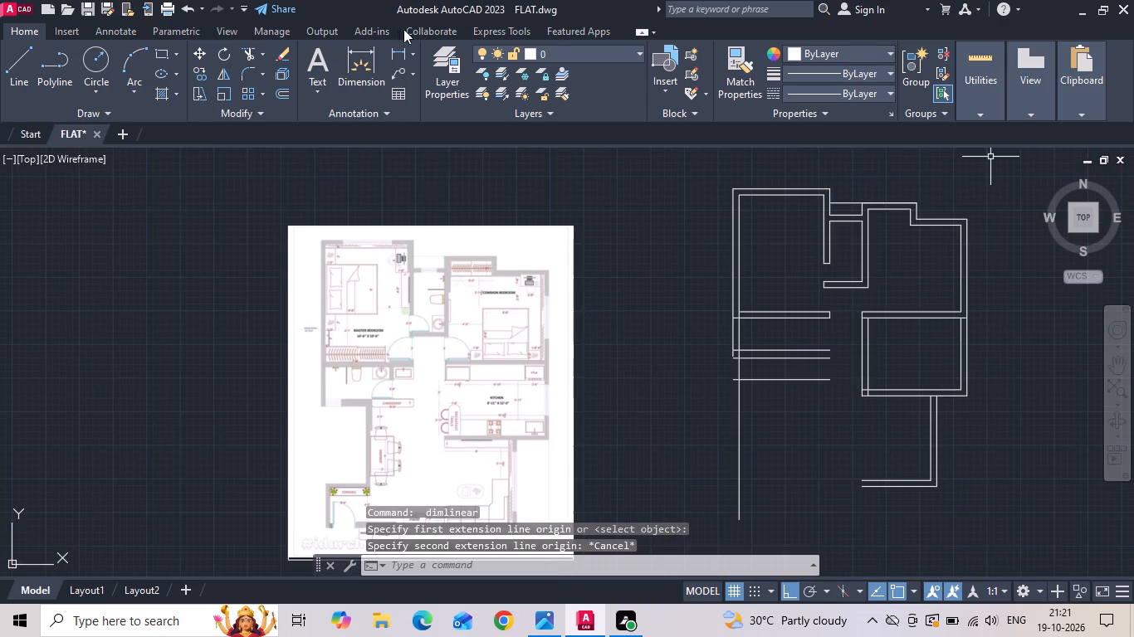
# Measure the drawn clear length between the upper and lower walls of the bathroom between the bedrooms.
pyautogui.click(398, 51)
pyautogui.scroll(3, 874, 200)
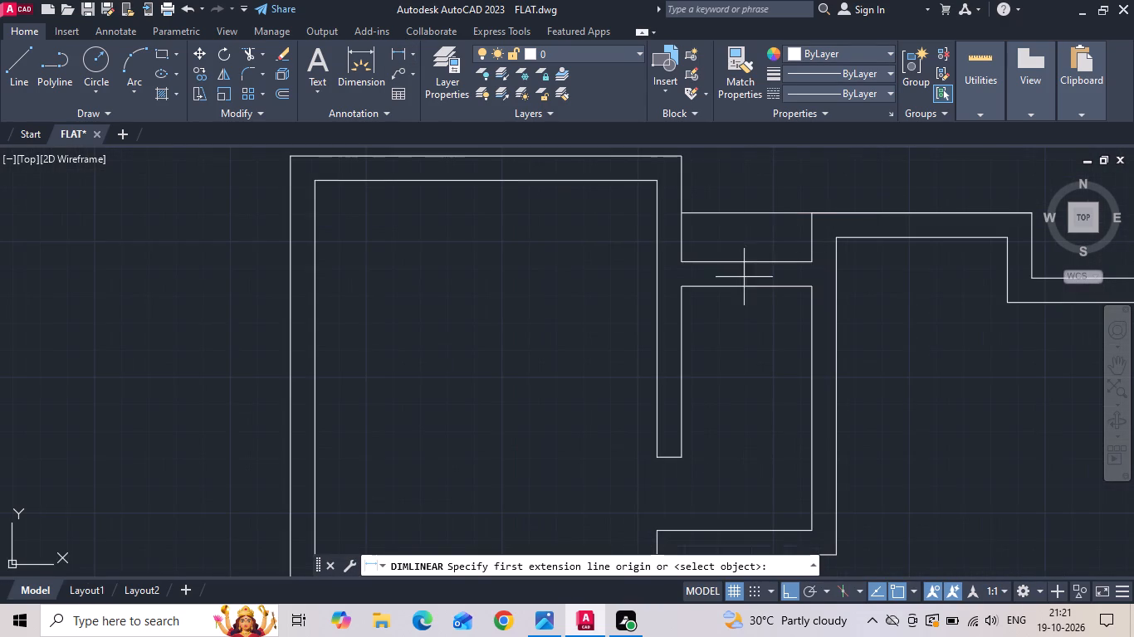
pyautogui.click(731, 283)
pyautogui.moveTo(714, 395); pyautogui.dragTo(701, 257, button='middle')
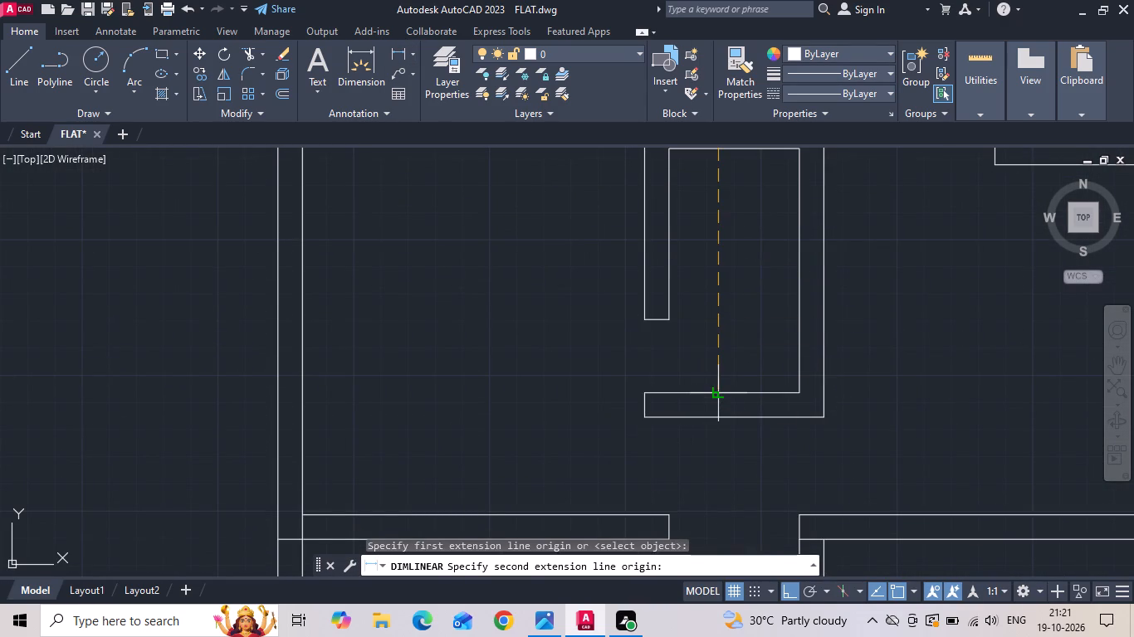
pyautogui.click(714, 393)
pyautogui.press('Escape')
# Offset the outer wall's inner line 7'6" into the bathroom below the master bedroom.
pyautogui.scroll(-3, 636, 192)
pyautogui.scroll(2, 608, 306)
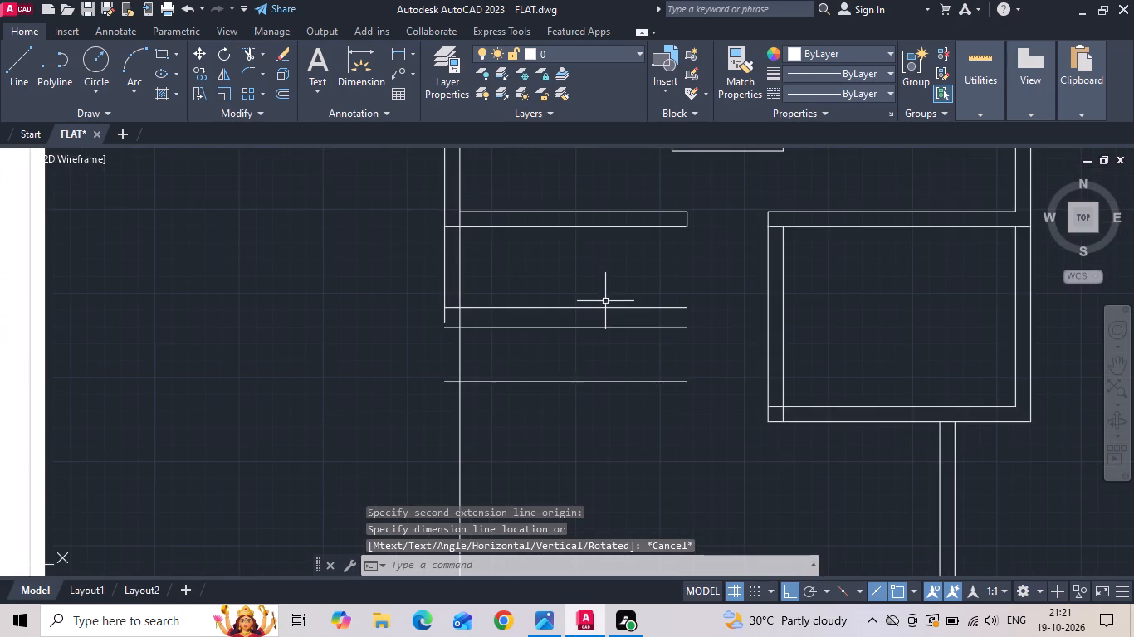
pyautogui.scroll(-2, 605, 301)
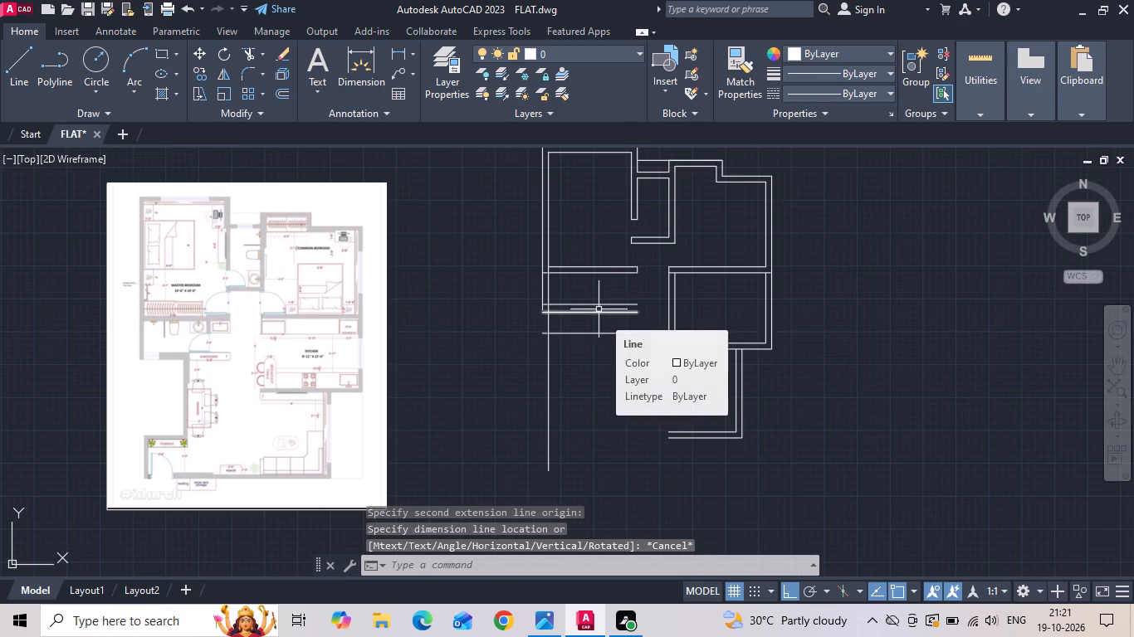
pyautogui.press('o')
pyautogui.write("7'6")
pyautogui.press('space')
pyautogui.scroll(2, 574, 298)
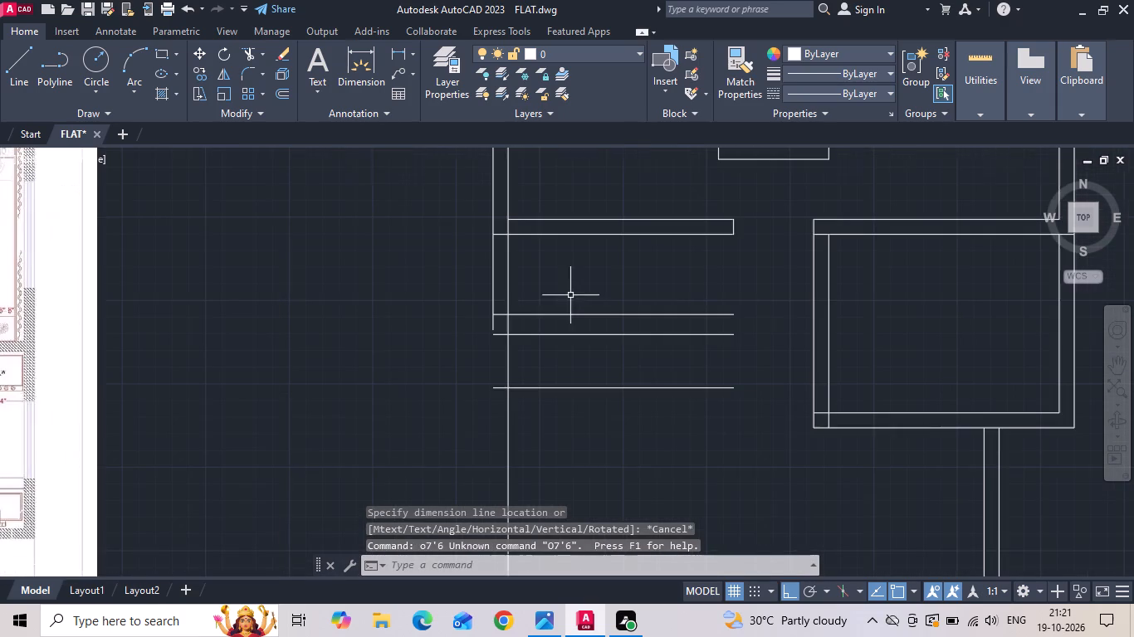
pyautogui.write('o')
pyautogui.press('space')
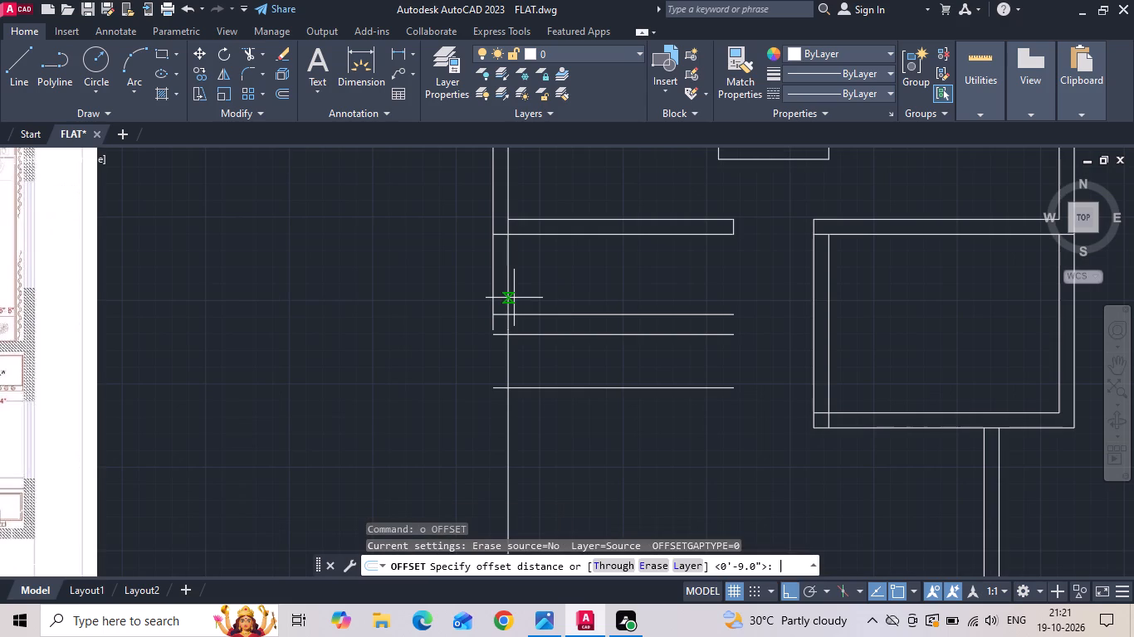
pyautogui.press('7')
pyautogui.write("'6")
pyautogui.press('space')
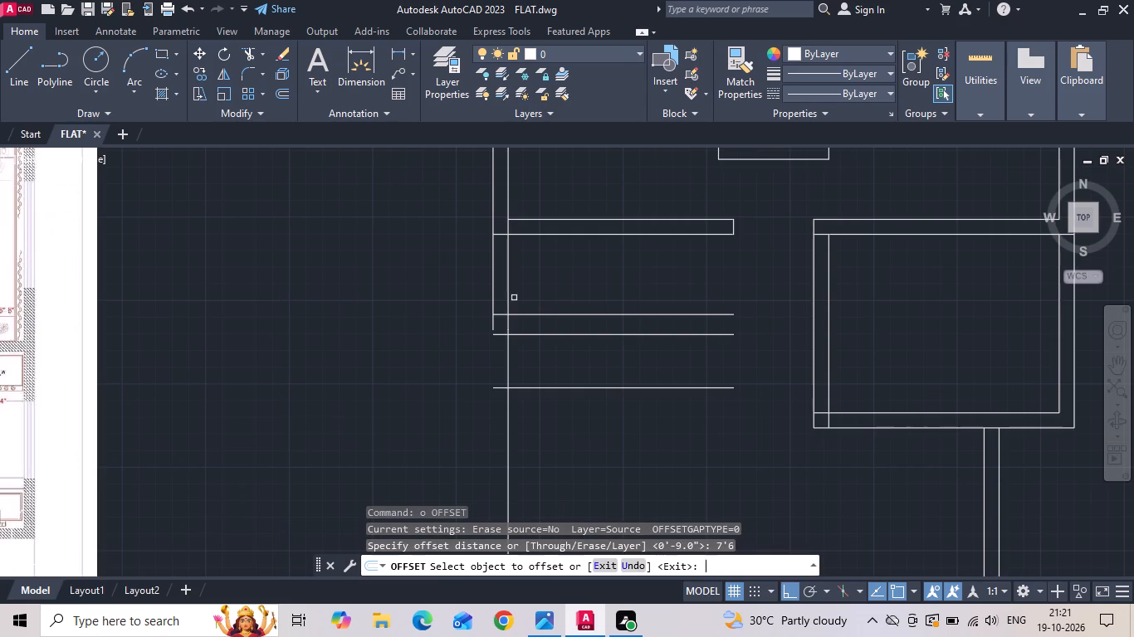
pyautogui.moveTo(508, 280); pyautogui.dragTo(521, 274)
pyautogui.click(596, 246)
pyautogui.press('Escape')
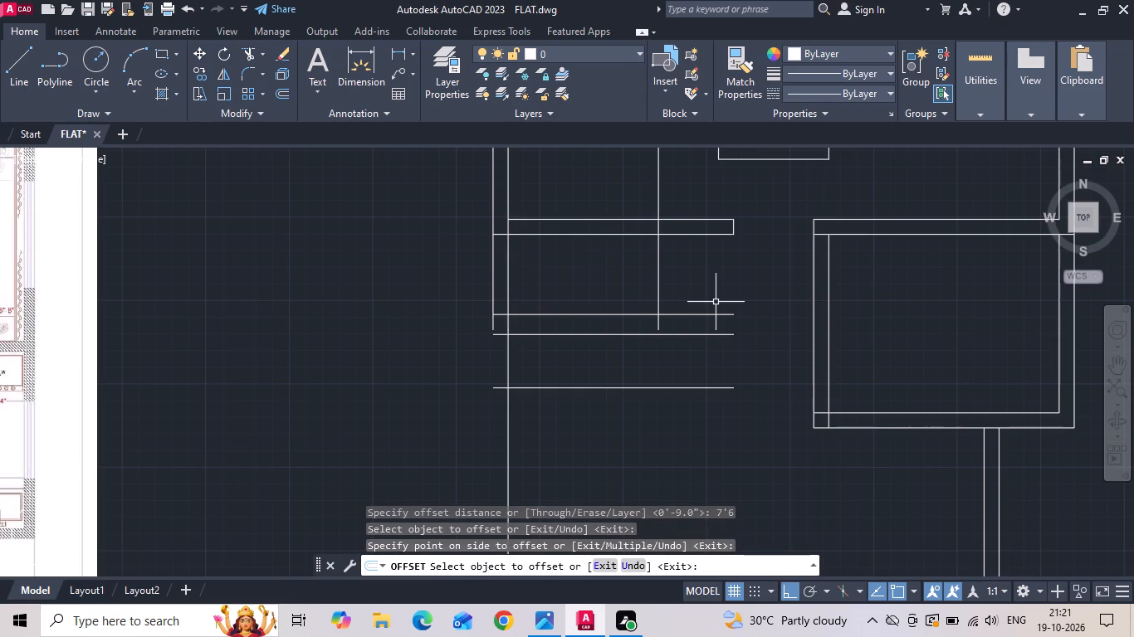
# Offset the bathroom's vertical partition line 9" away from the outer wall to form its second face.
pyautogui.write('o')
pyautogui.press('space')
pyautogui.scroll(-2, 718, 303)
pyautogui.scroll(2, 320, 327)
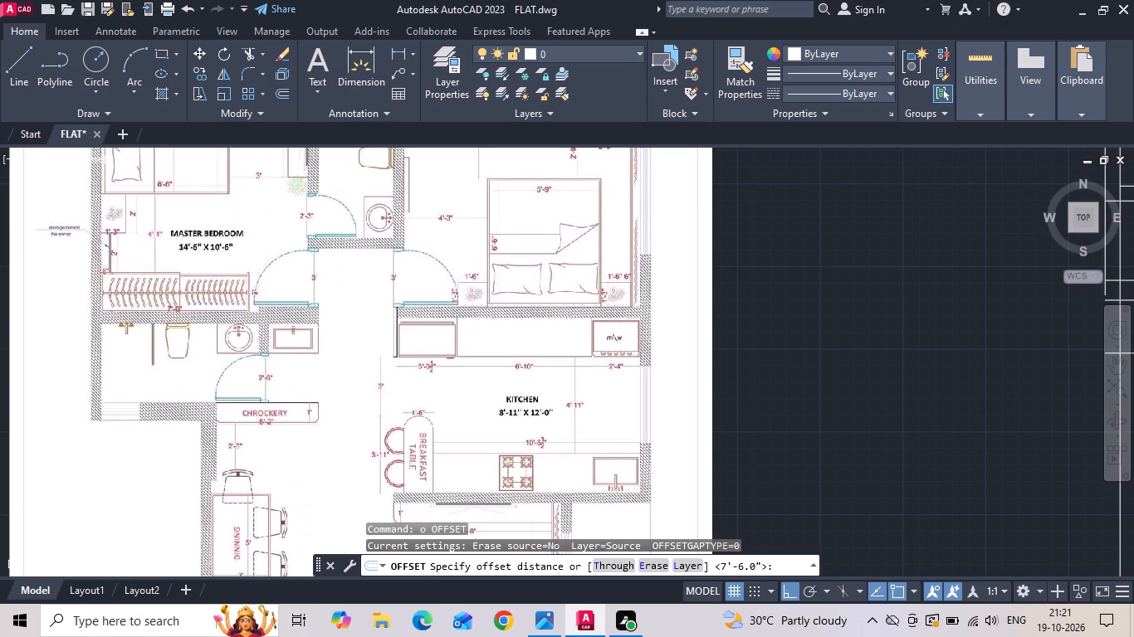
pyautogui.write('9')
pyautogui.press('space')
pyautogui.scroll(-1, 318, 328)
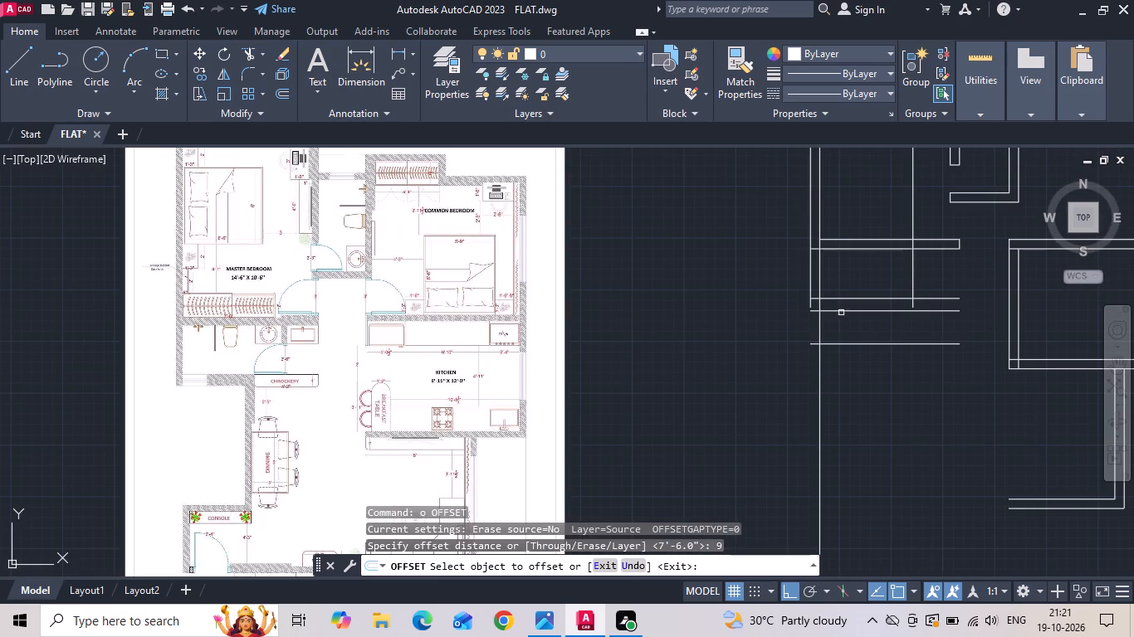
pyautogui.click(916, 269)
pyautogui.click(926, 265)
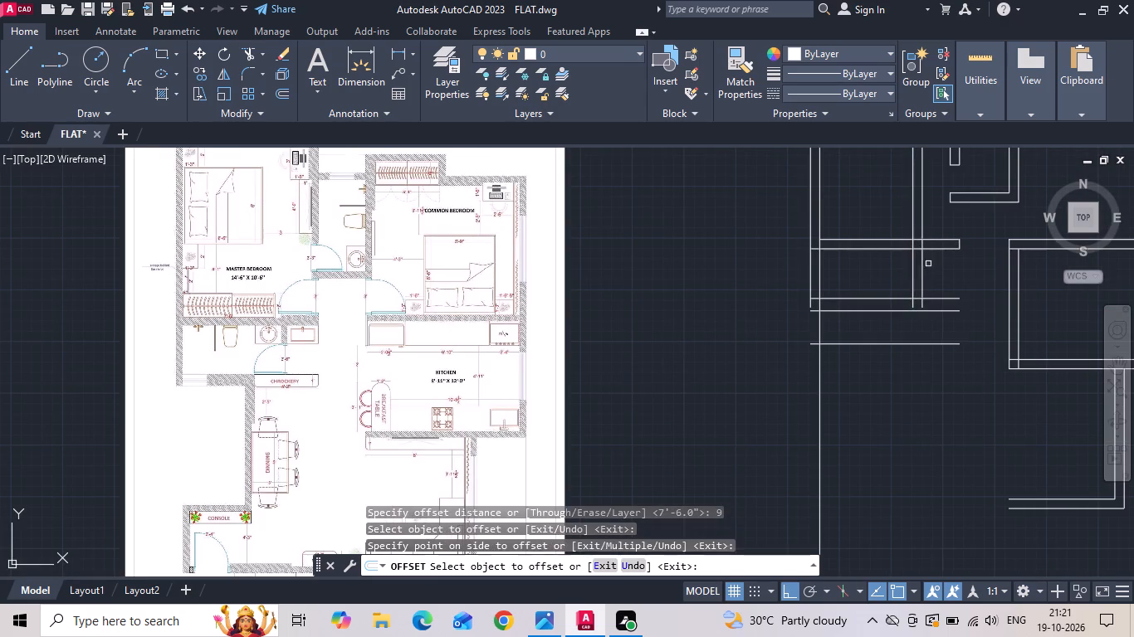
pyautogui.moveTo(941, 267); pyautogui.dragTo(856, 288, button='middle')
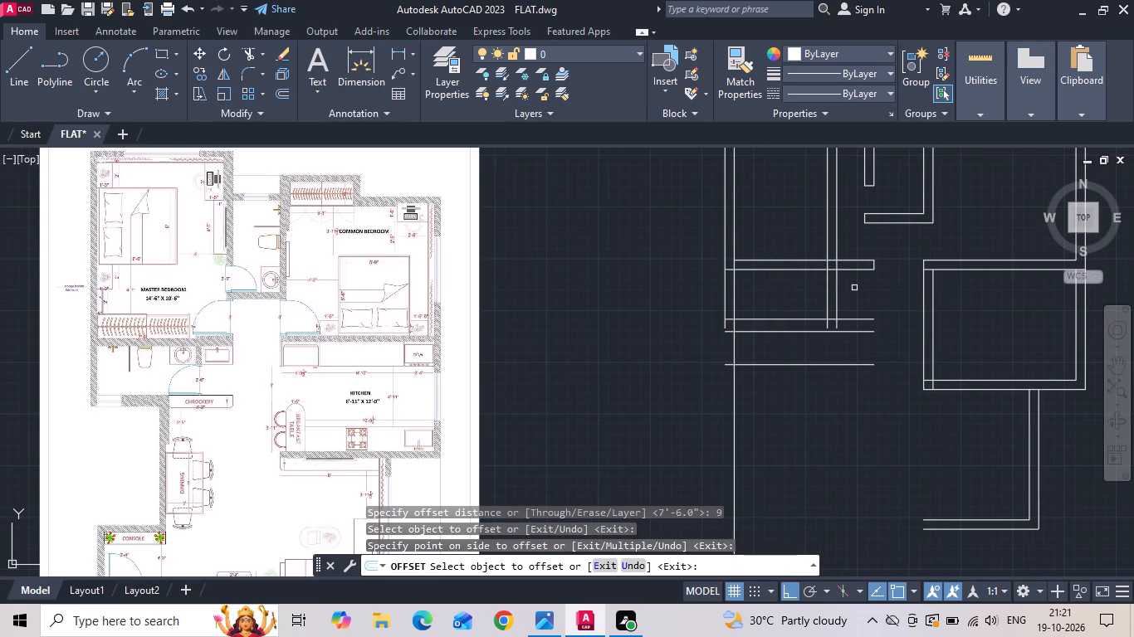
pyautogui.press('Escape')
# Trim the outer wall's inner line and the first partition line through the master bedroom's lower wall, plus that wall's end overlapping the outer wall.
pyautogui.write('tr')
pyautogui.press('space')
pyautogui.press('space')
pyautogui.scroll(2, 754, 260)
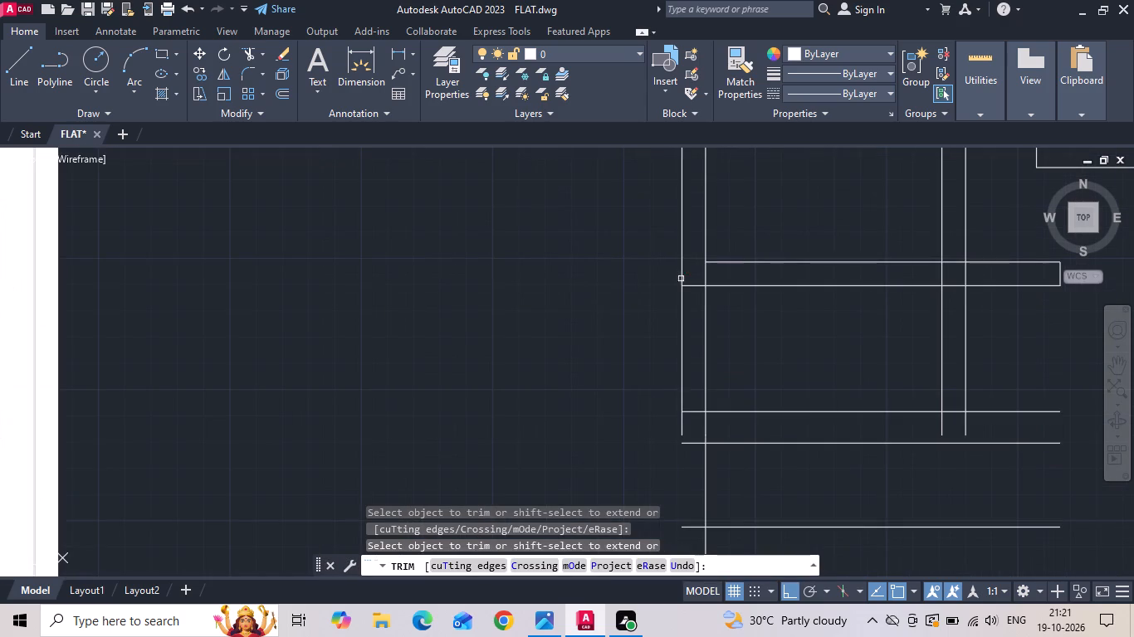
pyautogui.click(695, 286)
pyautogui.click(698, 275)
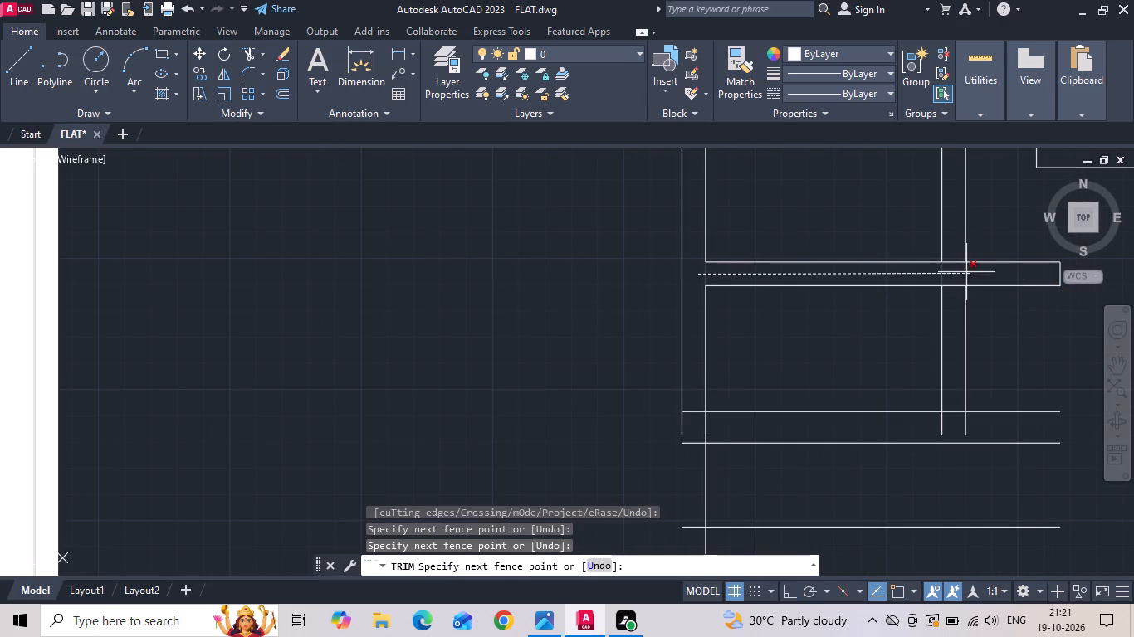
pyautogui.click(965, 271)
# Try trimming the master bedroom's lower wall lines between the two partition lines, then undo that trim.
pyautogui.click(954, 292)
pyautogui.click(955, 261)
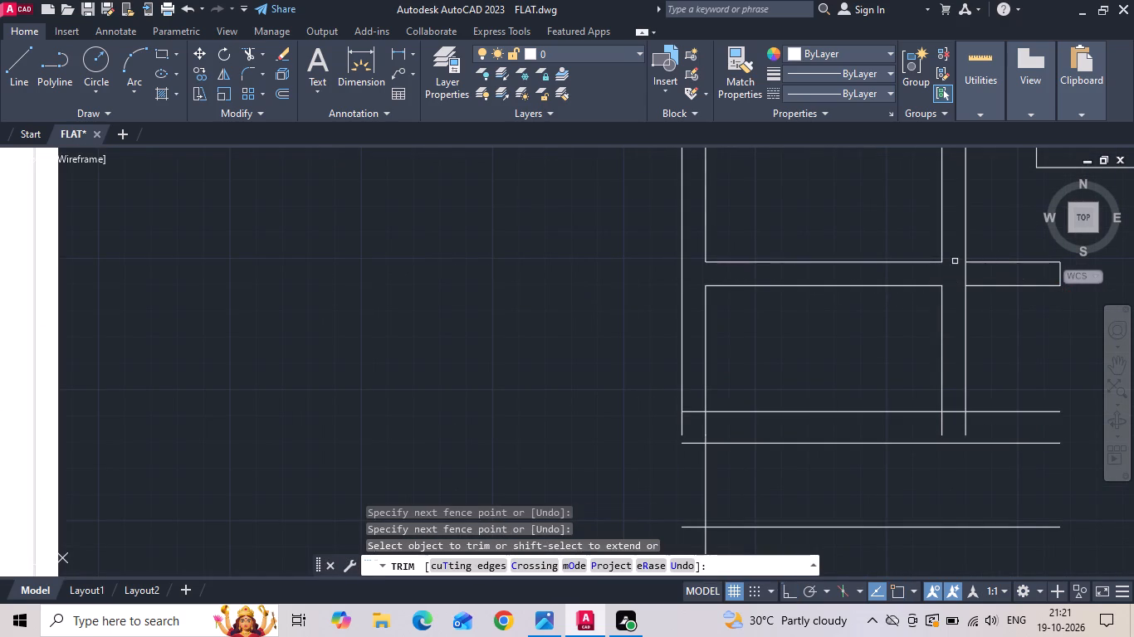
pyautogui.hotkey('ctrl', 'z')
# Trim the second partition line where it crosses the thickness of the master bedroom's lower wall.
pyautogui.moveTo(960, 300); pyautogui.dragTo(755, 389, button='middle')
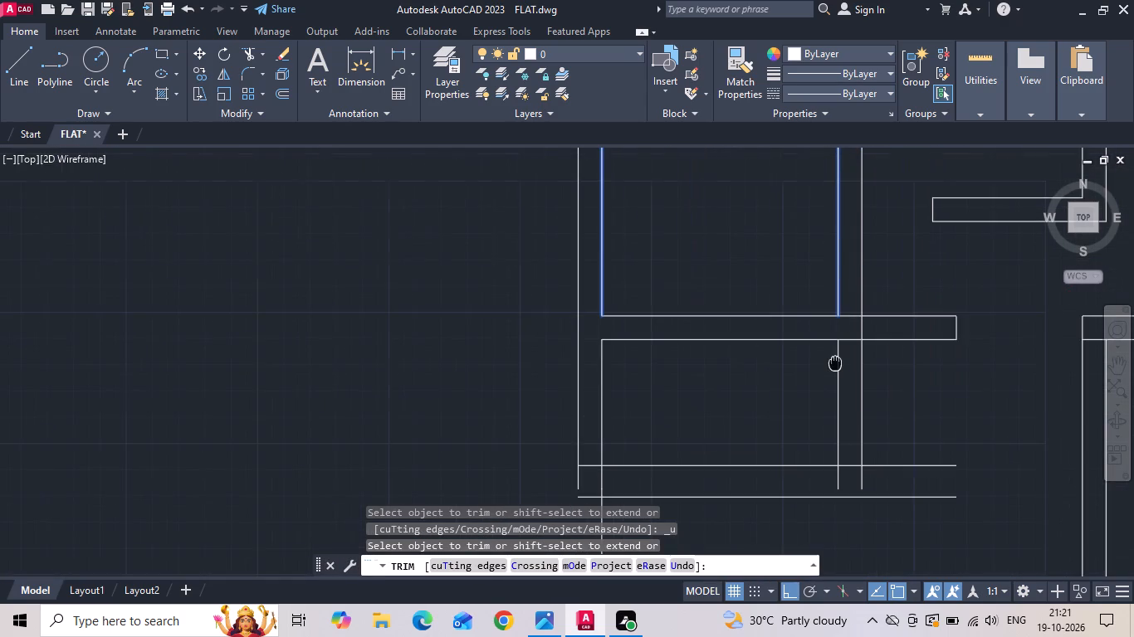
pyautogui.moveTo(755, 389); pyautogui.dragTo(603, 387, button='middle')
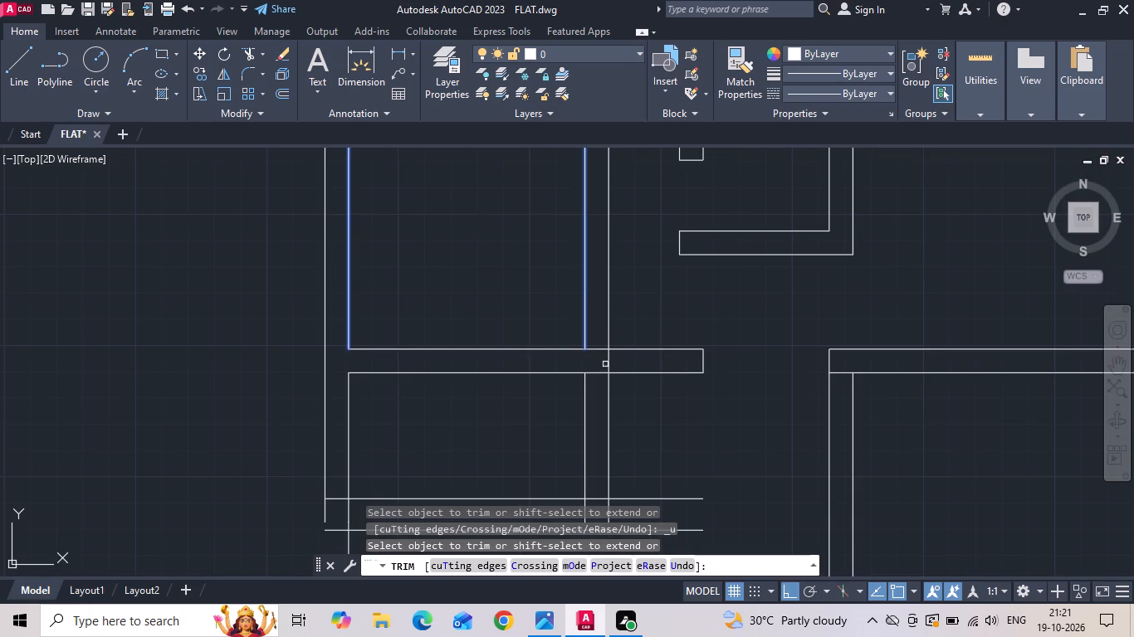
pyautogui.click(606, 362)
pyautogui.click(626, 359)
pyautogui.scroll(-2, 579, 382)
pyautogui.scroll(1, 578, 381)
pyautogui.press('Escape')
# Erase the two leftover partition lines running through the master bedroom.
pyautogui.moveTo(615, 282); pyautogui.dragTo(558, 305)
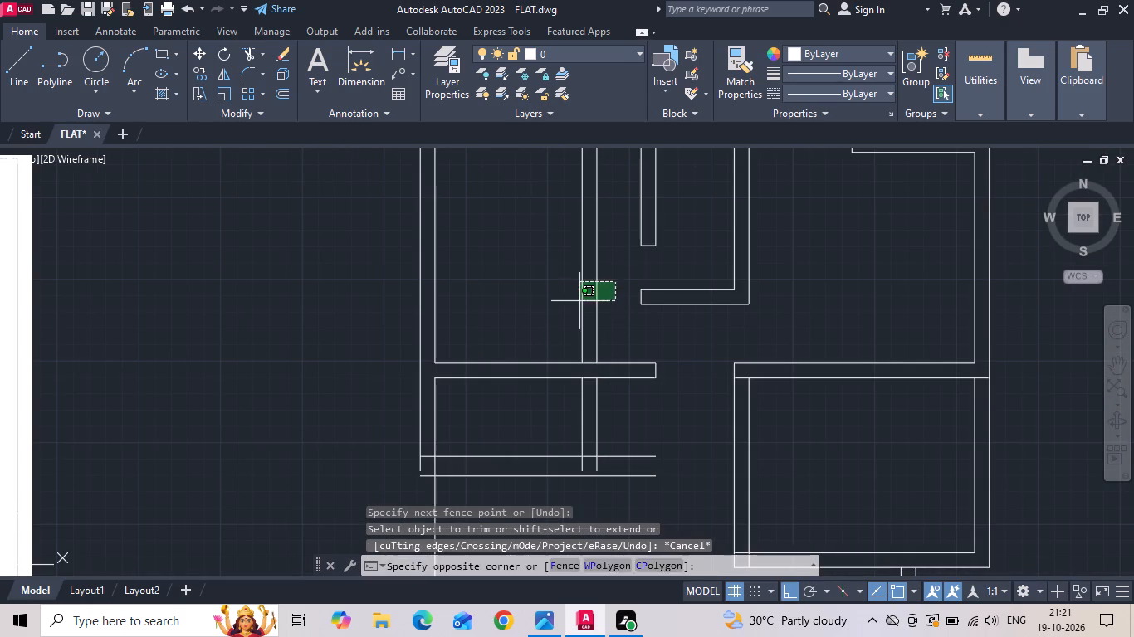
pyautogui.click(540, 306)
pyautogui.press('Delete')
# Offset the inner line of the lower bathroom's bottom wall 2'6" upward into the bathroom.
pyautogui.scroll(-2, 567, 266)
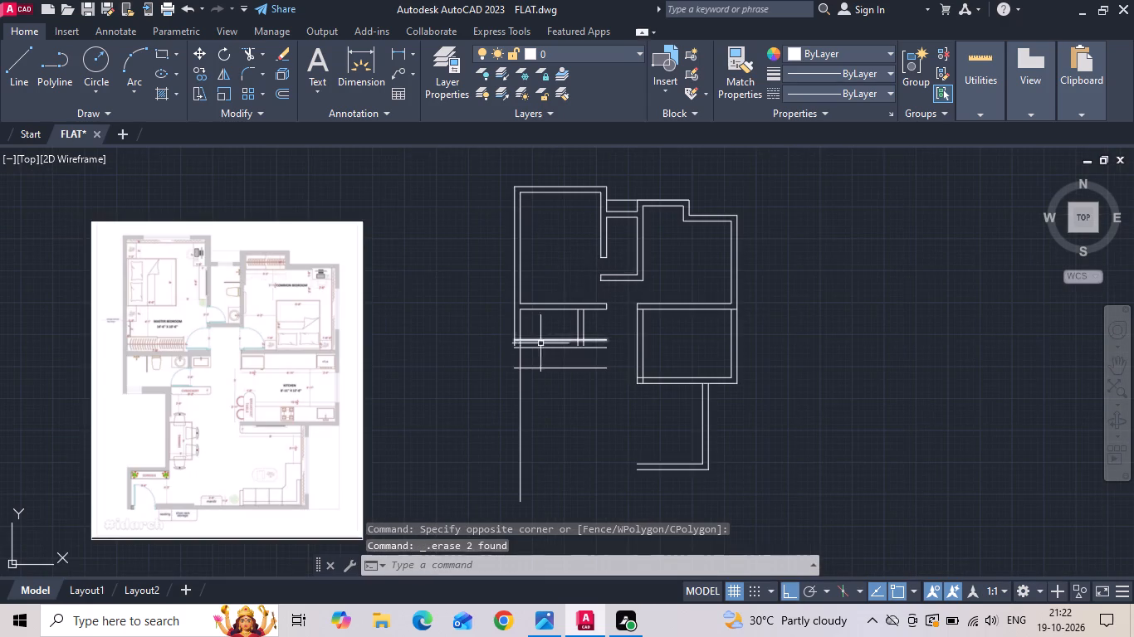
pyautogui.scroll(2, 542, 348)
pyautogui.write('o')
pyautogui.press('space')
pyautogui.scroll(-2, 701, 363)
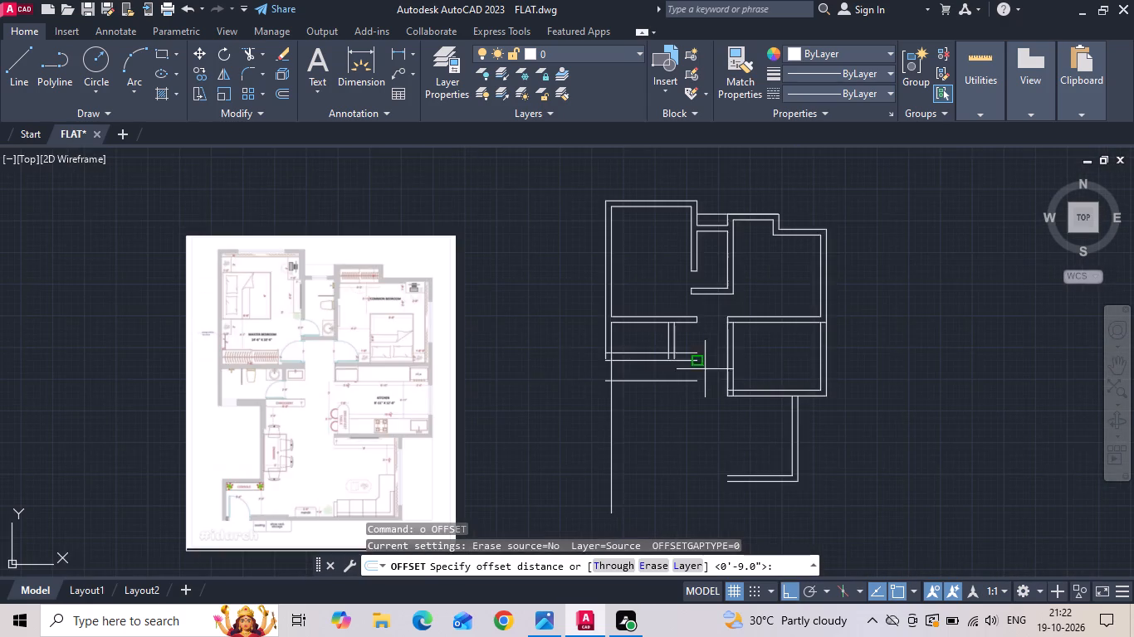
pyautogui.scroll(4, 263, 412)
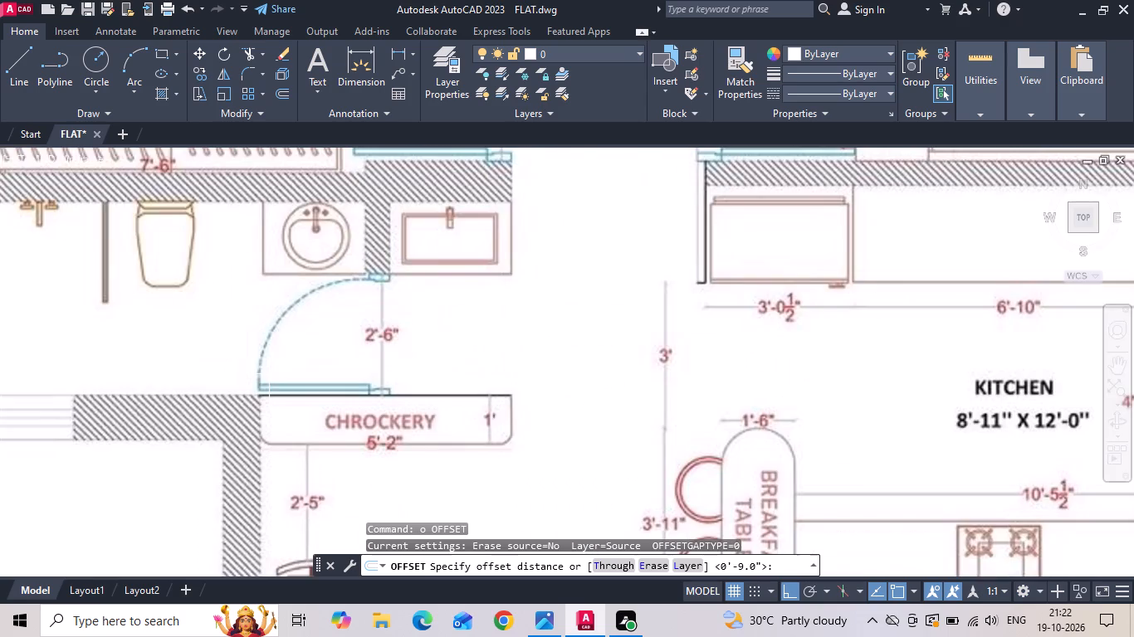
pyautogui.scroll(-2, 282, 416)
pyautogui.scroll(3, 359, 216)
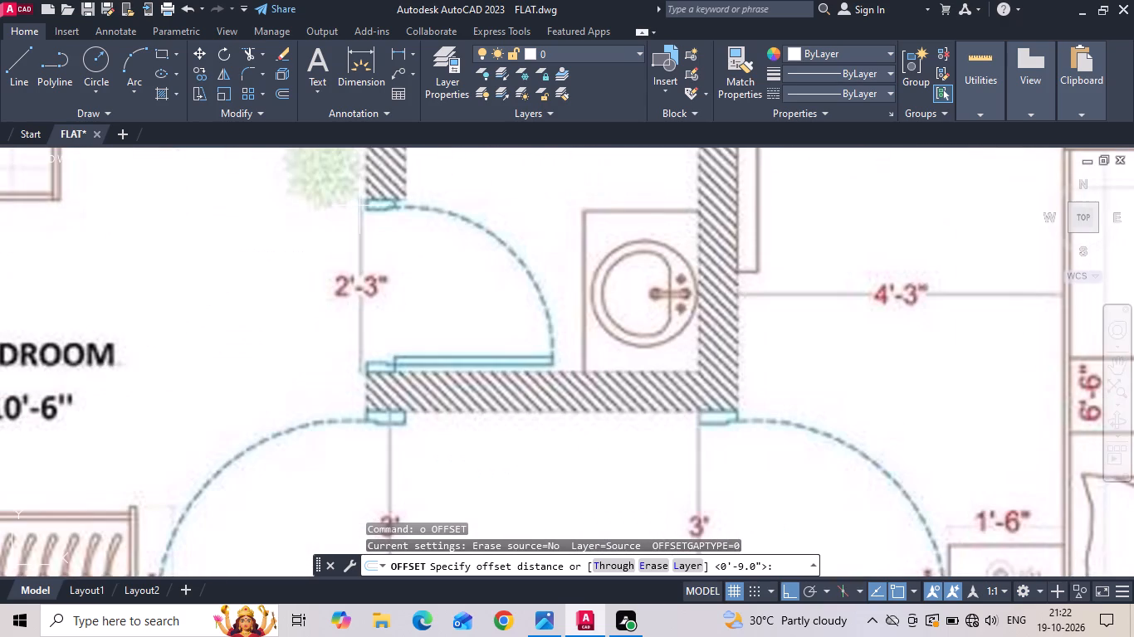
pyautogui.scroll(-2, 329, 288)
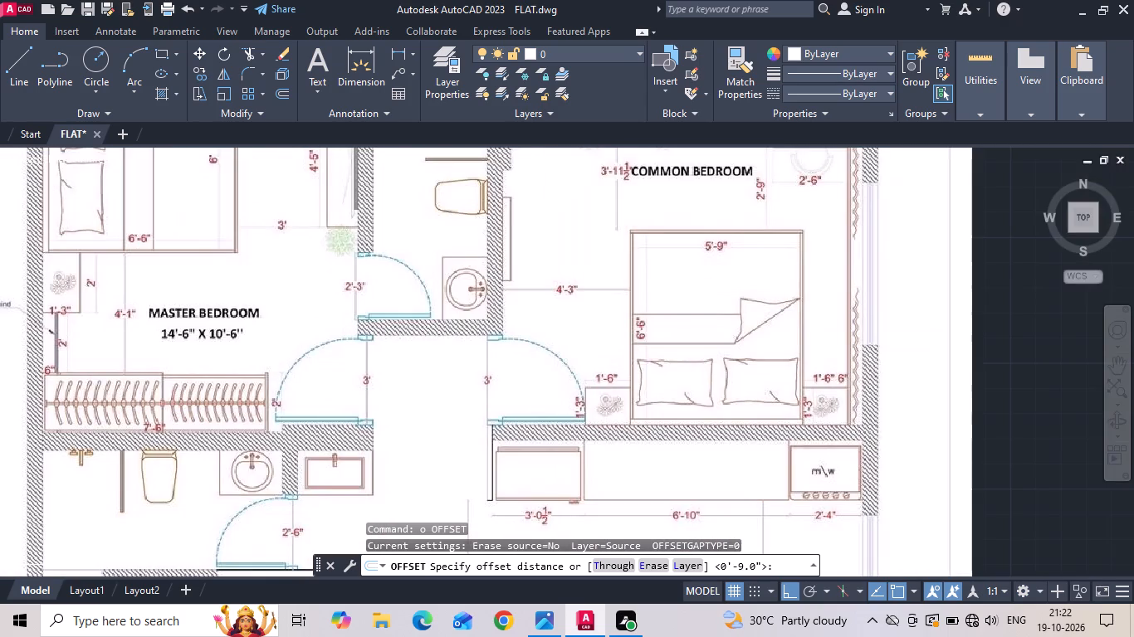
pyautogui.moveTo(419, 397); pyautogui.dragTo(233, 339, button='middle')
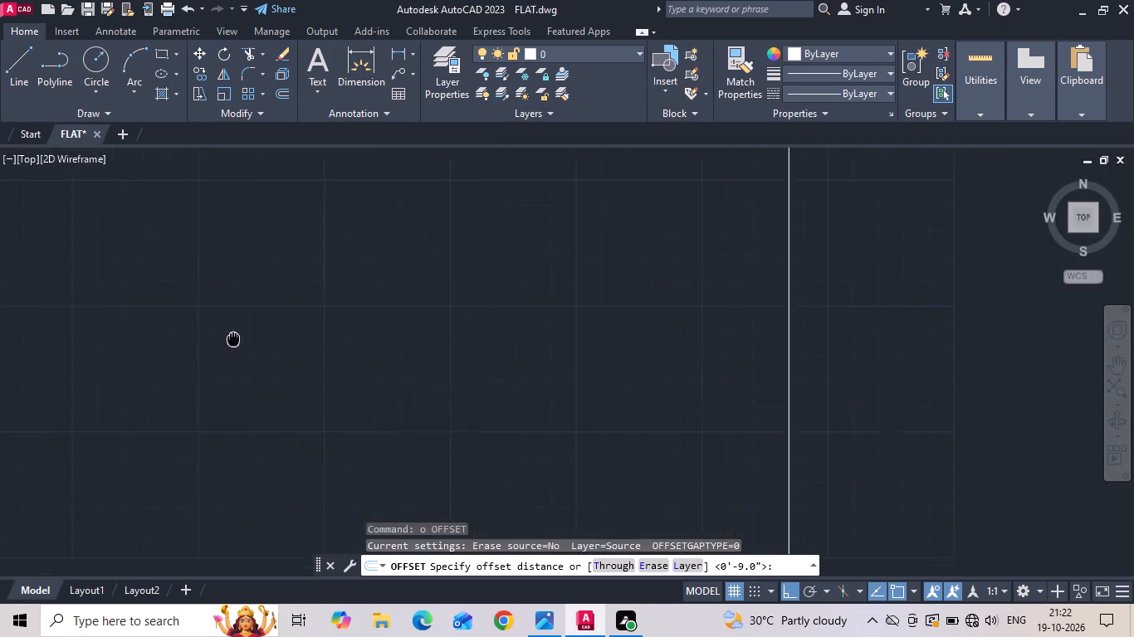
pyautogui.scroll(-1, 208, 324)
pyautogui.moveTo(933, 329); pyautogui.dragTo(367, 330, button='middle')
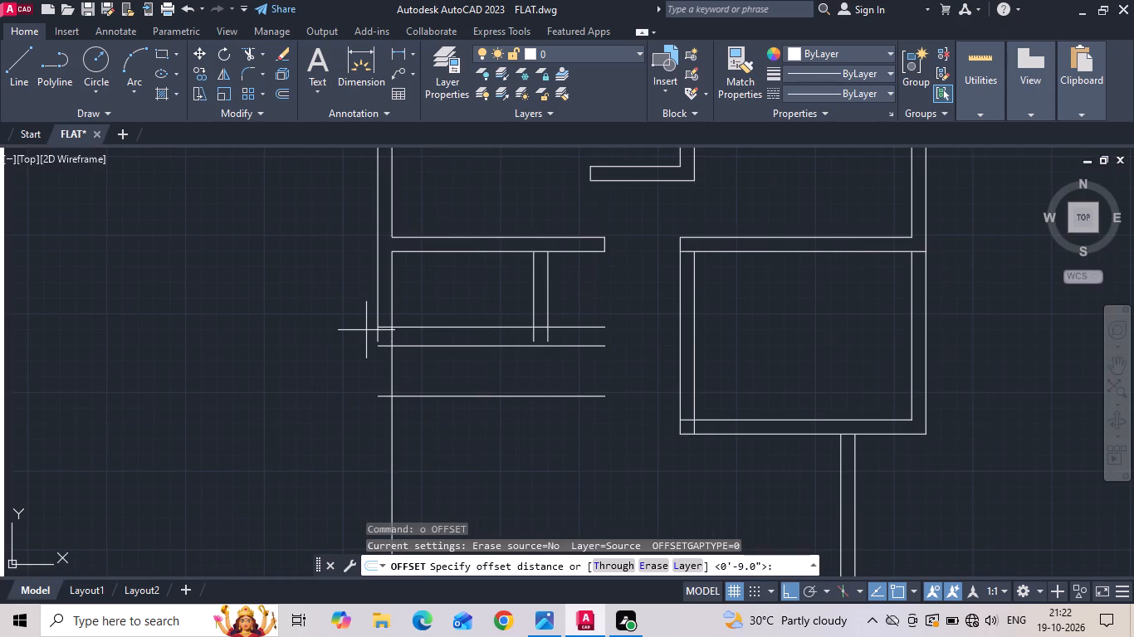
pyautogui.press('o')
pyautogui.press('space')
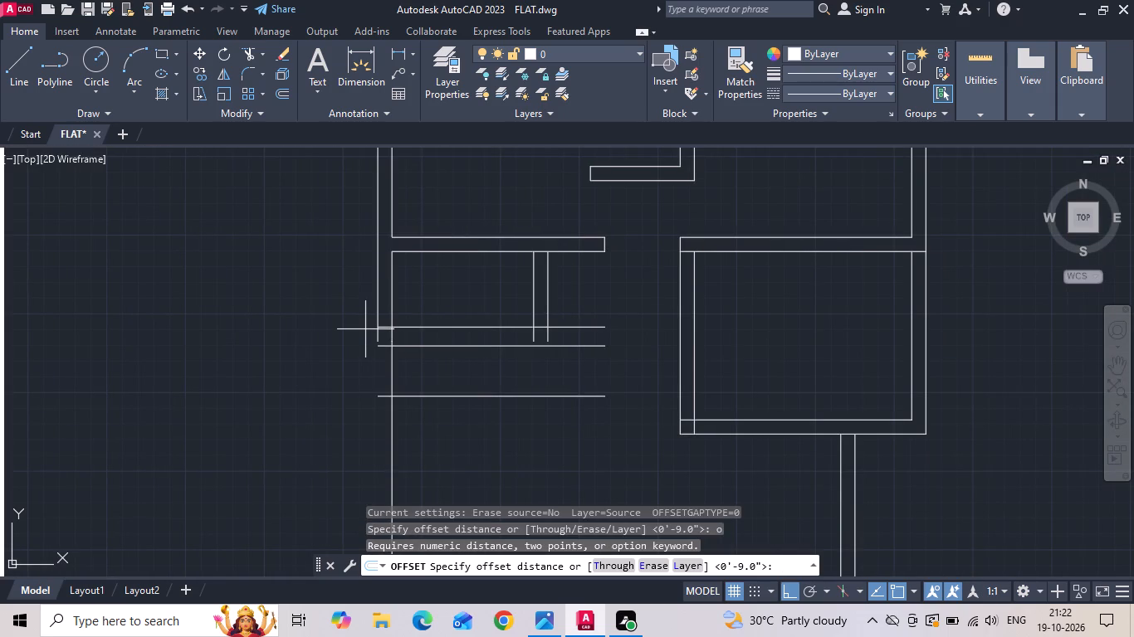
pyautogui.press('2')
pyautogui.press("'")
pyautogui.write('6')
pyautogui.press('space')
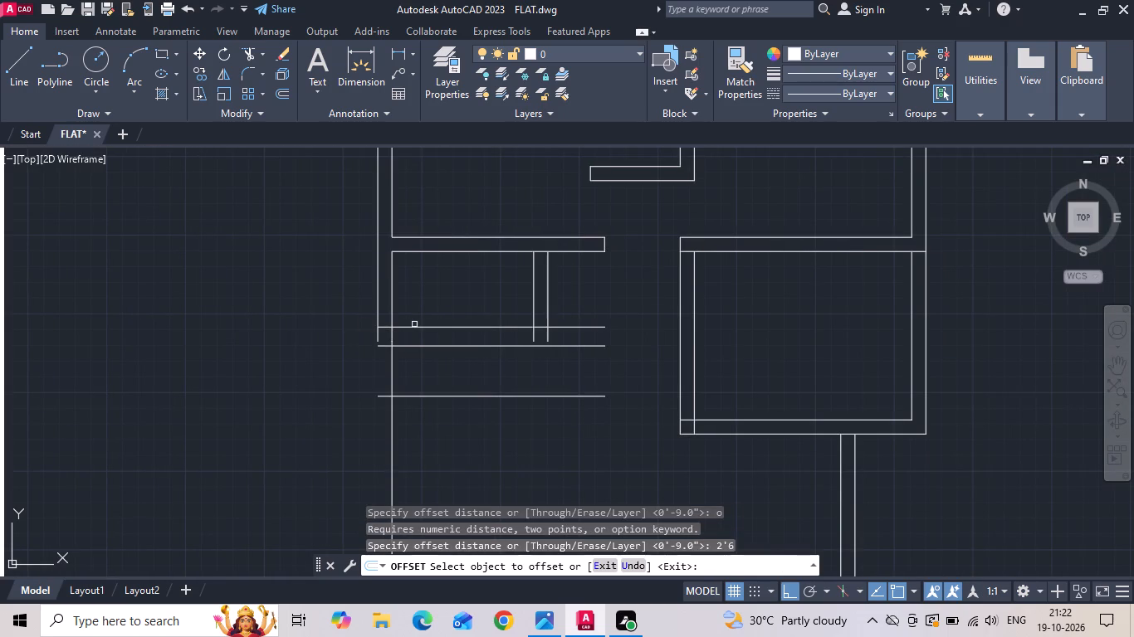
pyautogui.moveTo(504, 326); pyautogui.dragTo(506, 307)
pyautogui.click(506, 273)
pyautogui.press('Escape')
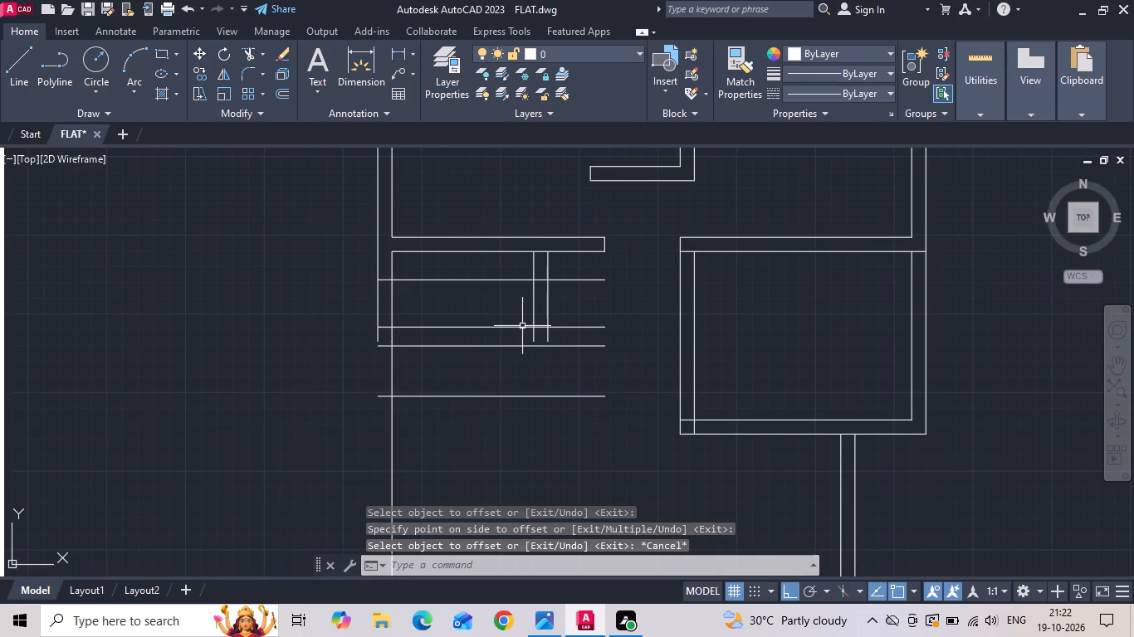
# Trim the partition to a short stub above the 2'6" door opening and remove the excess line pieces around the outer wall.
pyautogui.press('t')
pyautogui.press('r')
pyautogui.press('space')
pyautogui.moveTo(496, 271); pyautogui.dragTo(572, 280)
pyautogui.moveTo(574, 271); pyautogui.dragTo(576, 327)
pyautogui.click(553, 334)
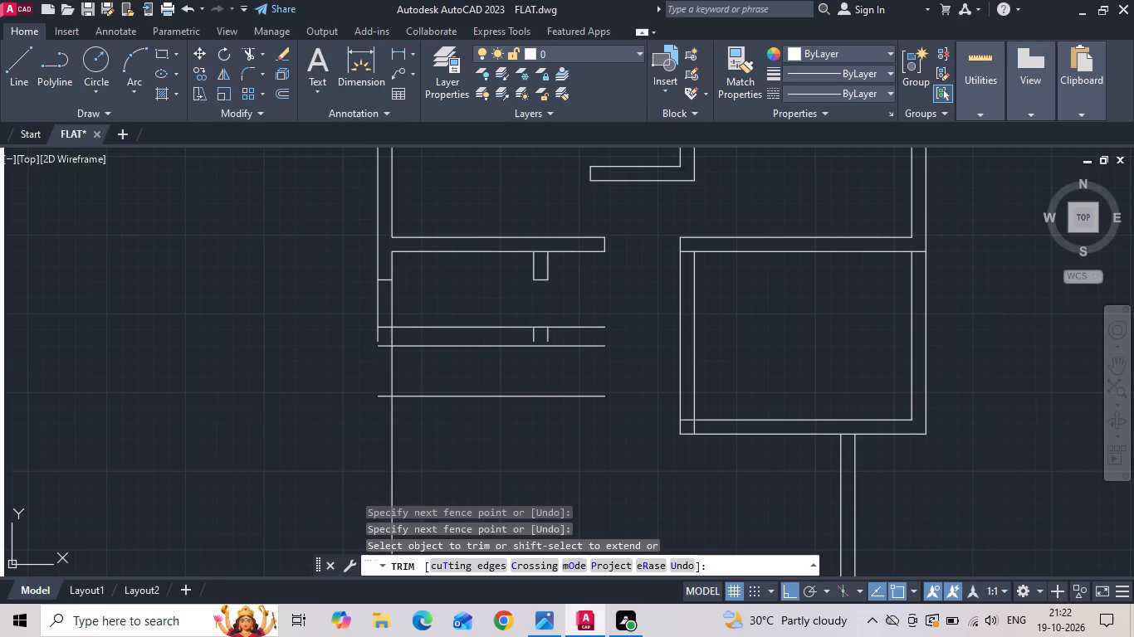
pyautogui.click(454, 336)
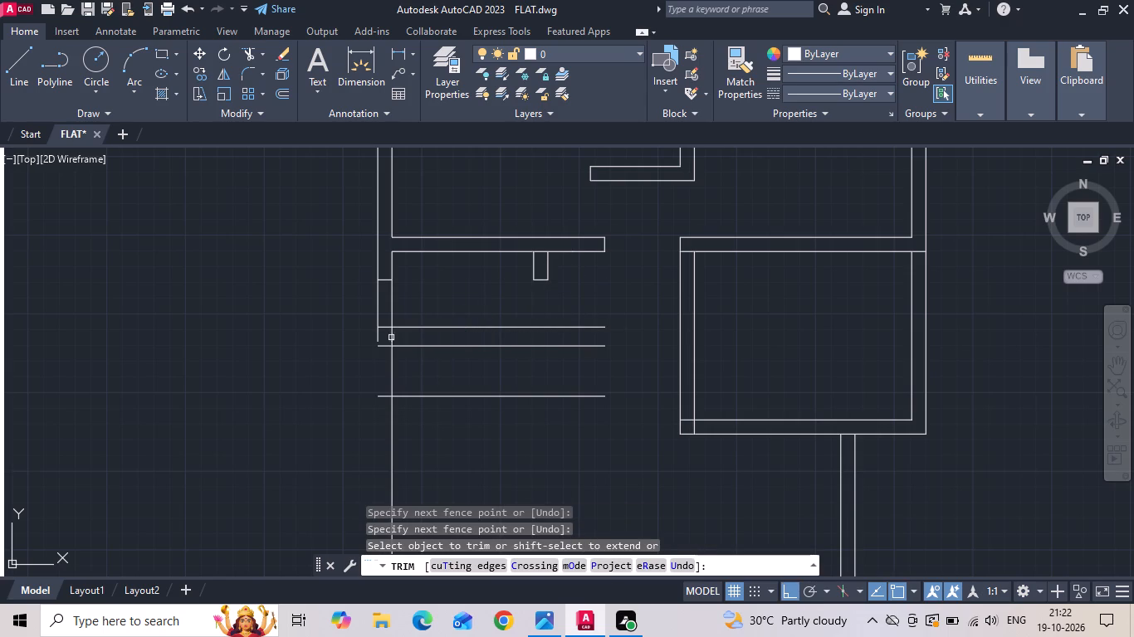
pyautogui.click(385, 335)
pyautogui.click(384, 280)
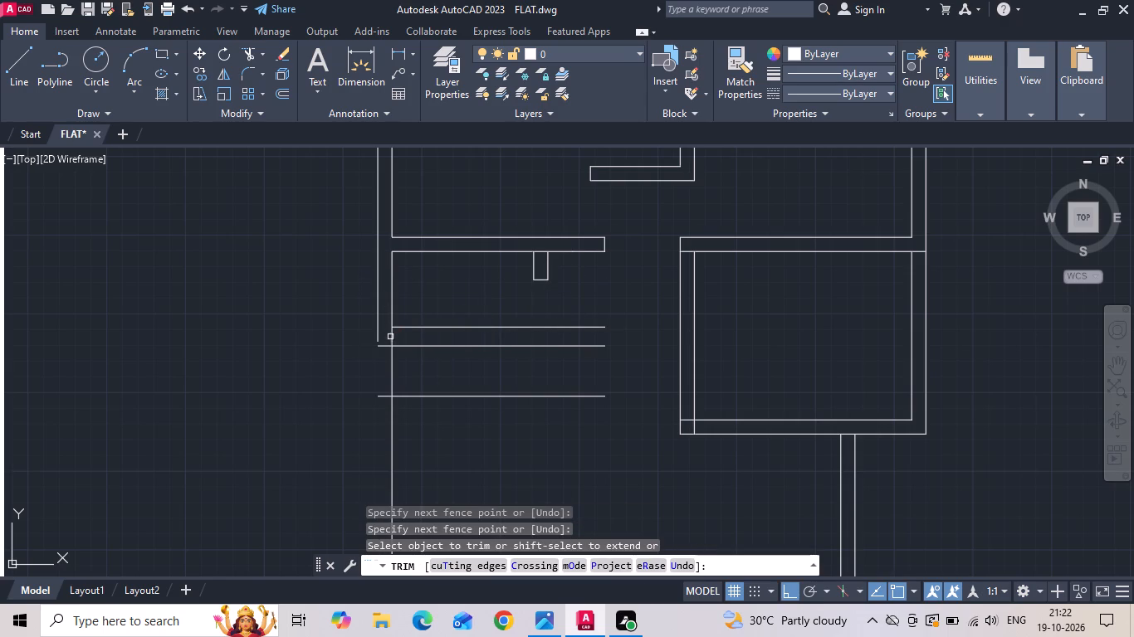
pyautogui.click(393, 339)
pyautogui.press('Escape')
pyautogui.click(389, 332)
pyautogui.scroll(2, 389, 333)
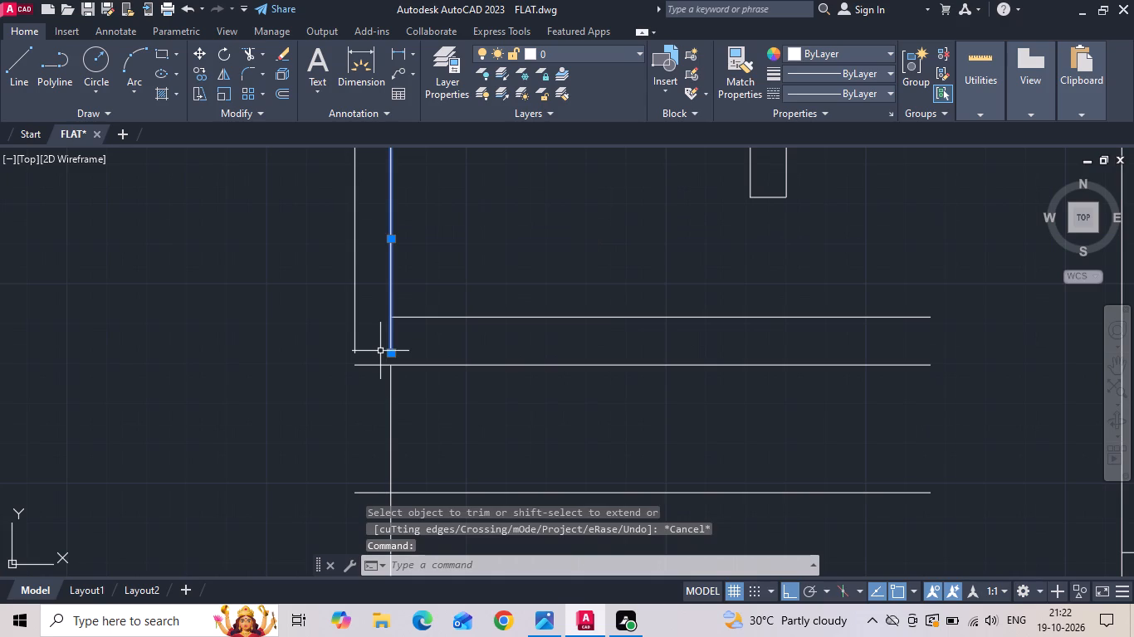
pyautogui.press('Escape')
# Fillet the inner and outer line pairs into square corners where the outer wall meets the lower bathroom's bottom wall.
pyautogui.press('f')
pyautogui.press('space')
pyautogui.click(397, 316)
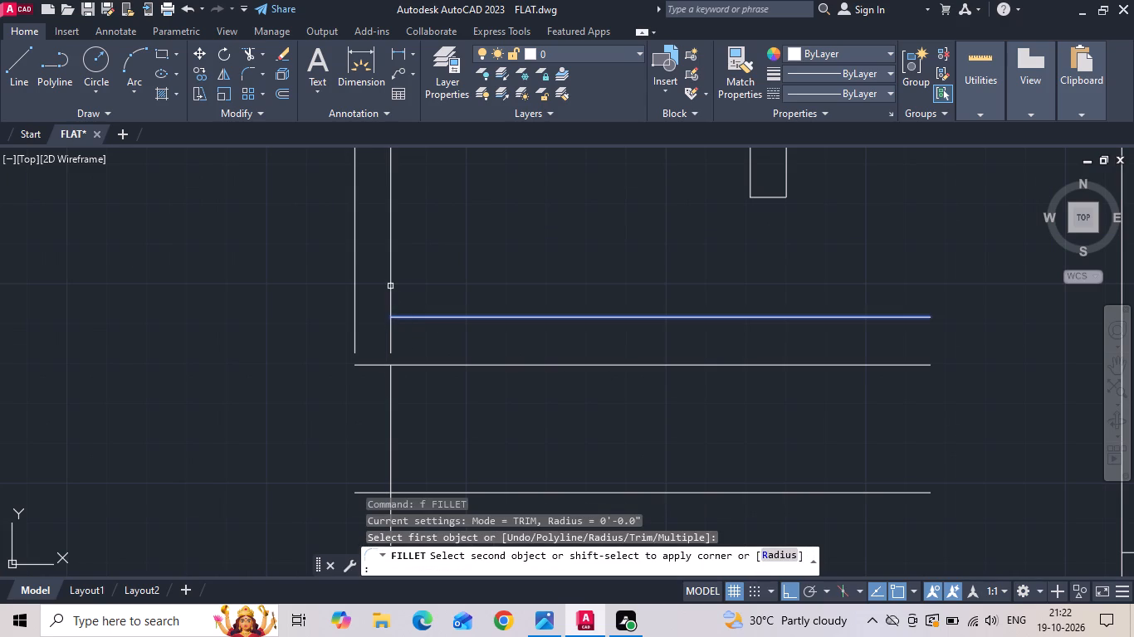
pyautogui.click(389, 284)
pyautogui.press('f')
pyautogui.press('space')
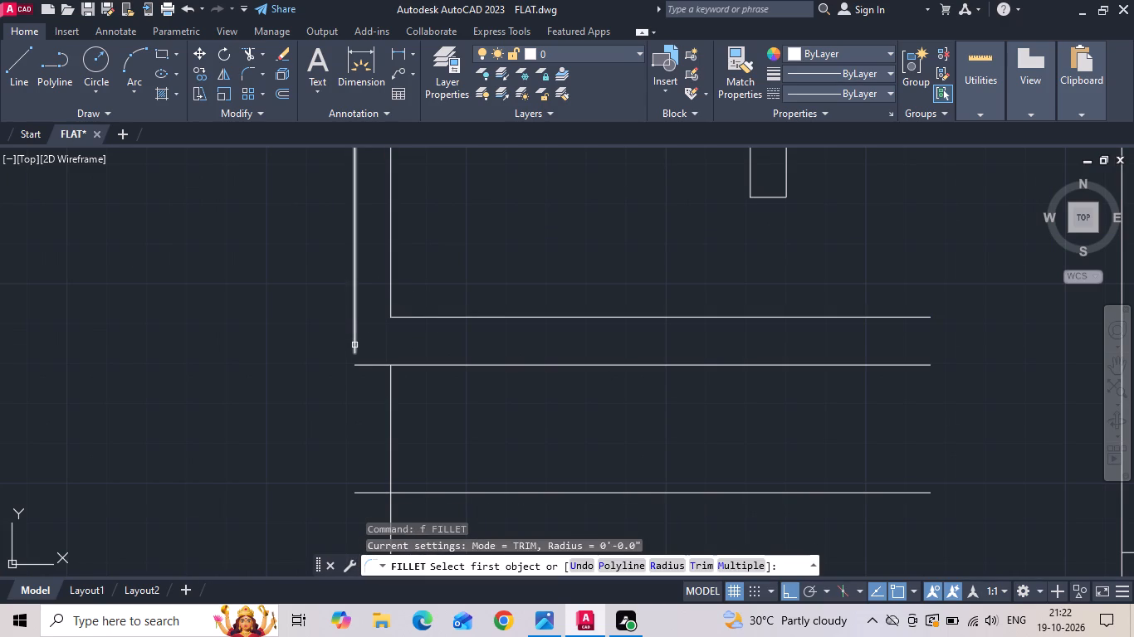
pyautogui.click(354, 347)
pyautogui.click(359, 364)
# Draw a vertical line from the open end of the master bedroom's lower wall down past the lower bathroom's horizontal lines.
pyautogui.scroll(-3, 475, 326)
pyautogui.scroll(-2, 545, 371)
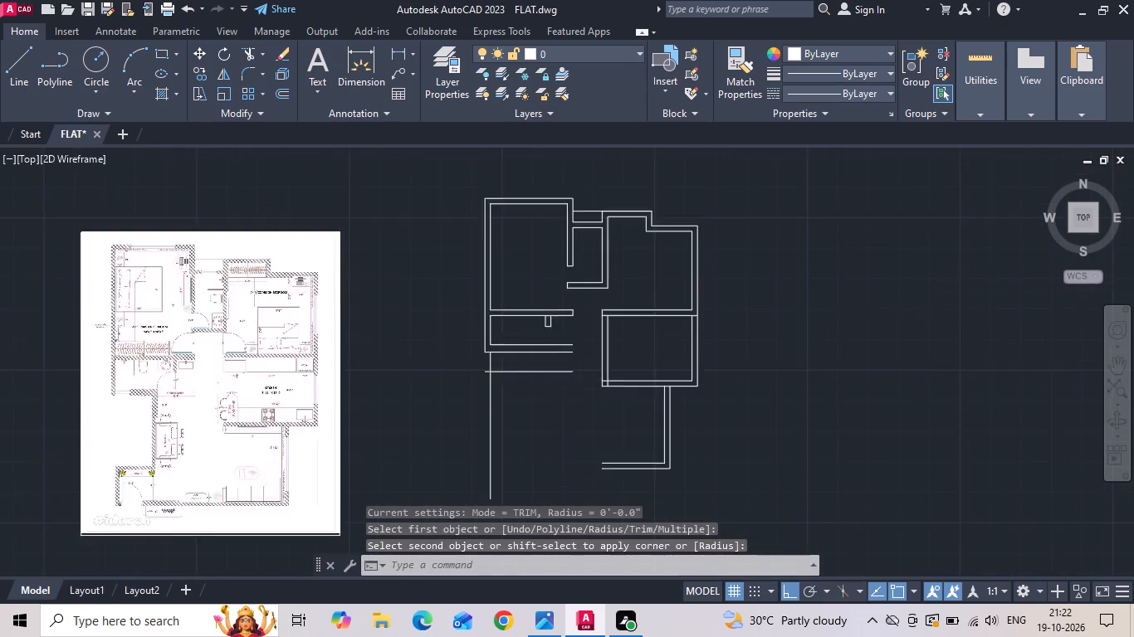
pyautogui.scroll(2, 208, 391)
pyautogui.scroll(2, 340, 374)
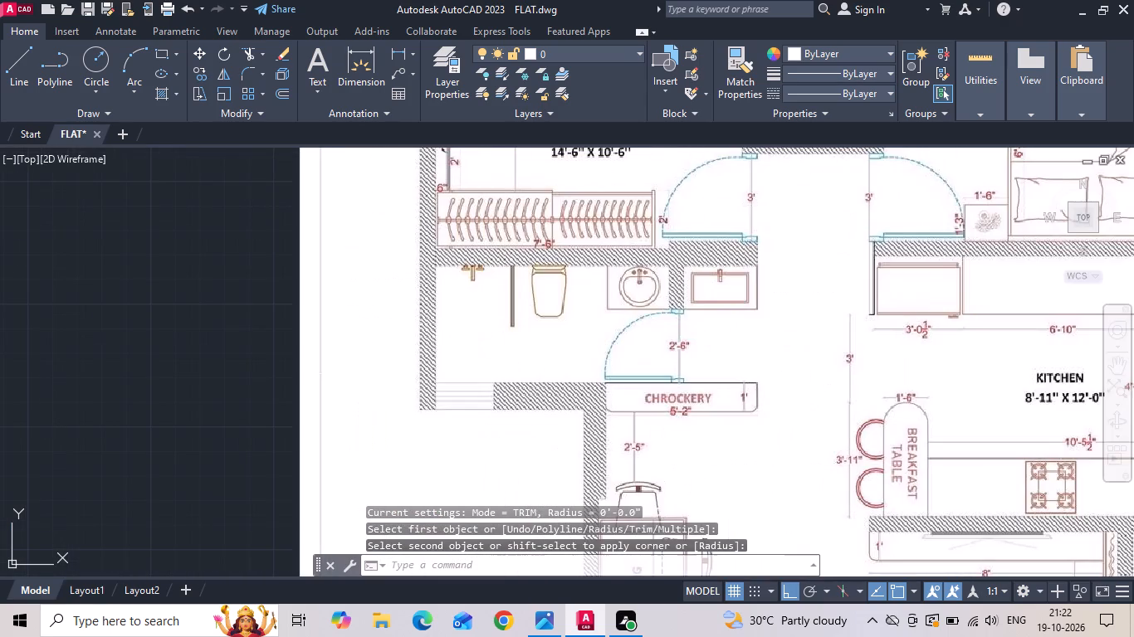
pyautogui.scroll(-2, 296, 337)
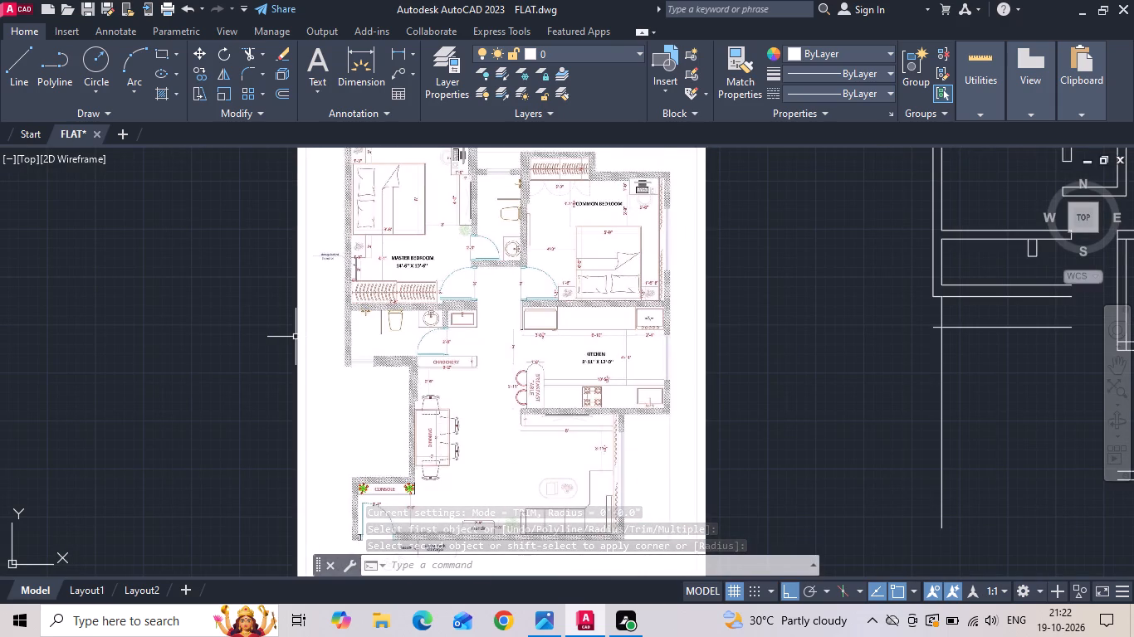
pyautogui.moveTo(832, 410); pyautogui.dragTo(705, 387, button='middle')
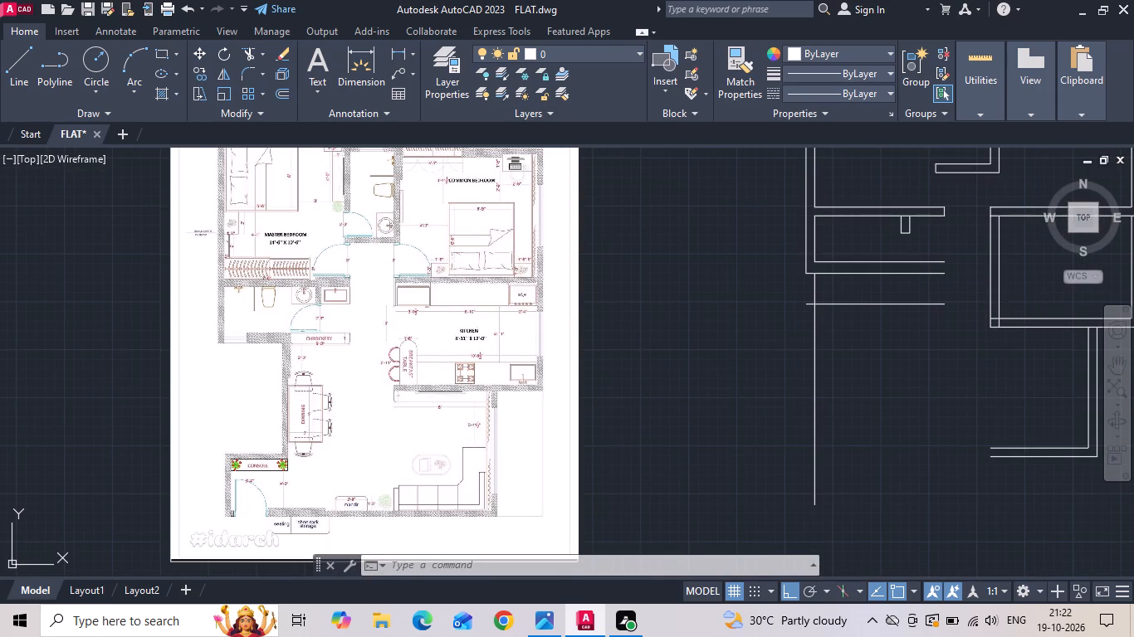
pyautogui.scroll(1, 266, 317)
pyautogui.scroll(-2, 266, 316)
pyautogui.scroll(1, 694, 289)
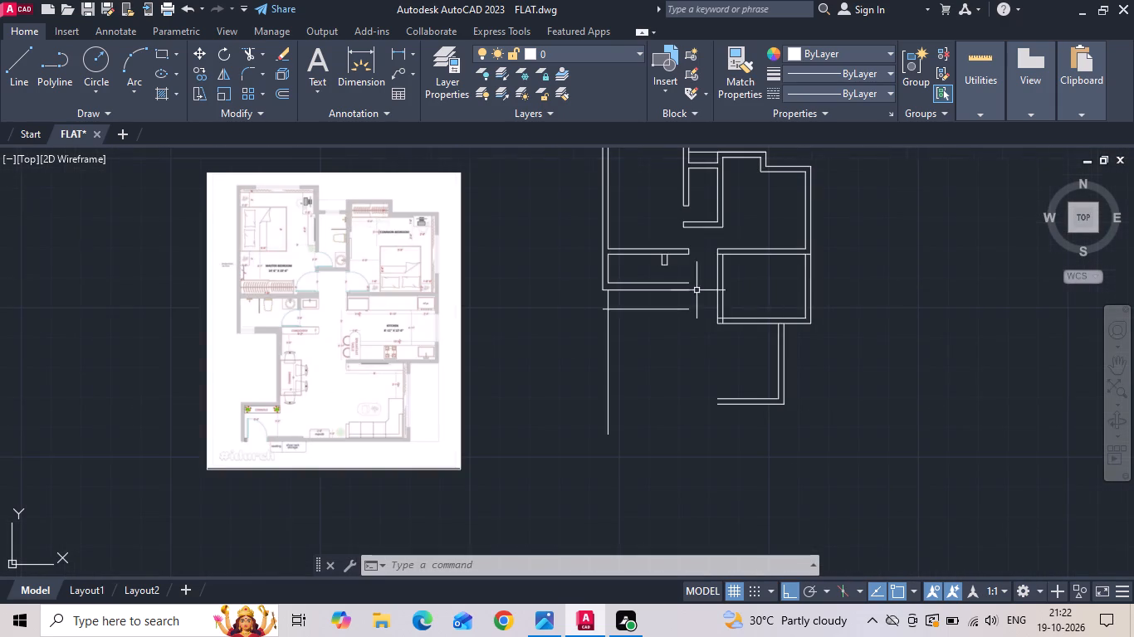
pyautogui.scroll(1, 693, 289)
pyautogui.moveTo(671, 300); pyautogui.dragTo(671, 312, button='middle')
pyautogui.write('l')
pyautogui.press('space')
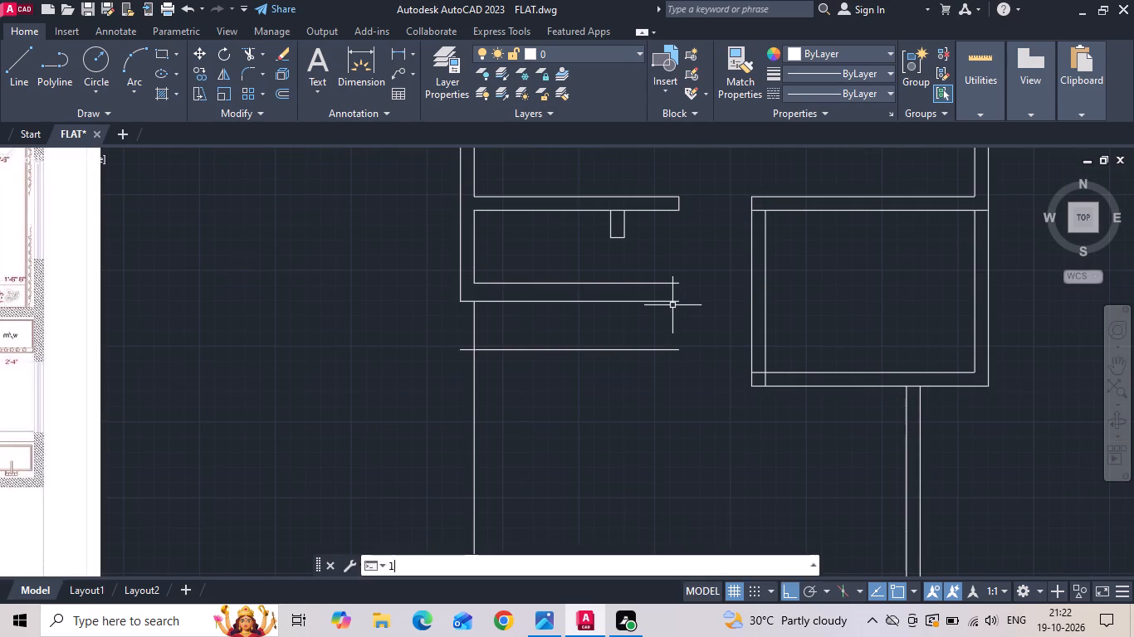
pyautogui.moveTo(682, 208); pyautogui.dragTo(685, 257)
pyautogui.click(677, 440)
pyautogui.press('Escape')
# Offset the vertical line at the open end of the master bedroom's lower wall 5'2" toward the bathroom's interior.
pyautogui.scroll(-1, 688, 364)
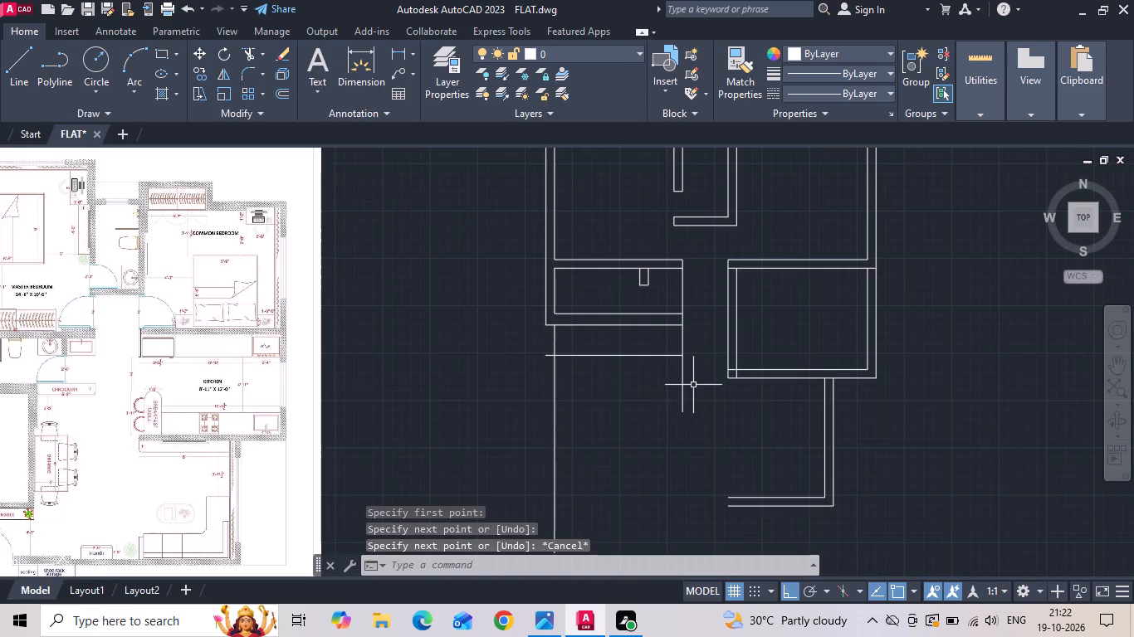
pyautogui.write("o 5'")
pyautogui.write('2')
pyautogui.press('space')
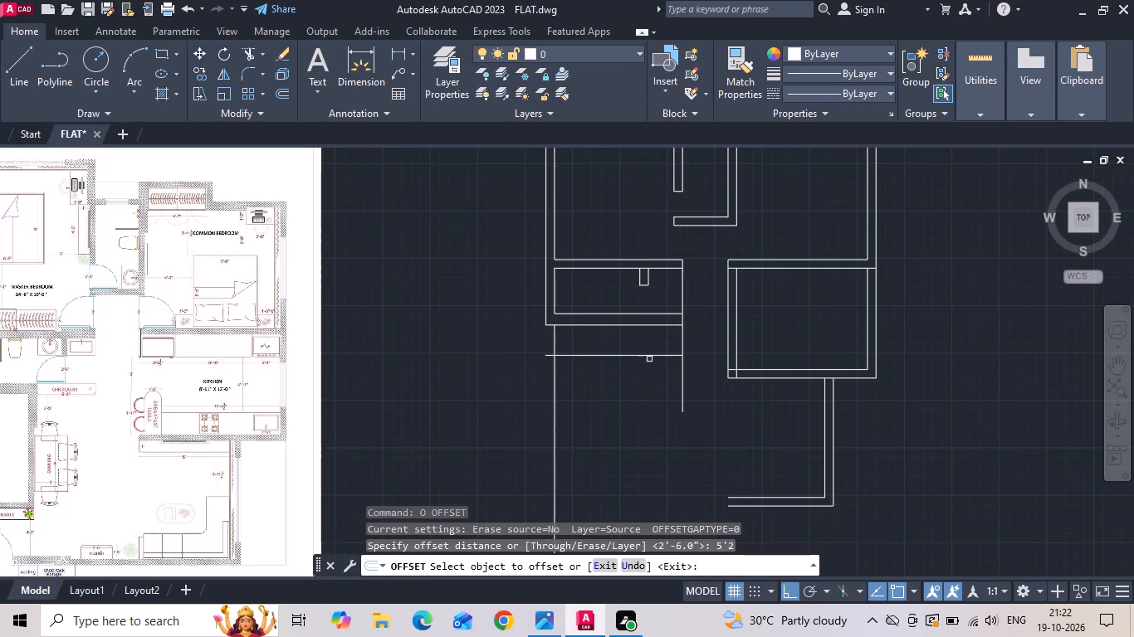
pyautogui.scroll(1, 690, 282)
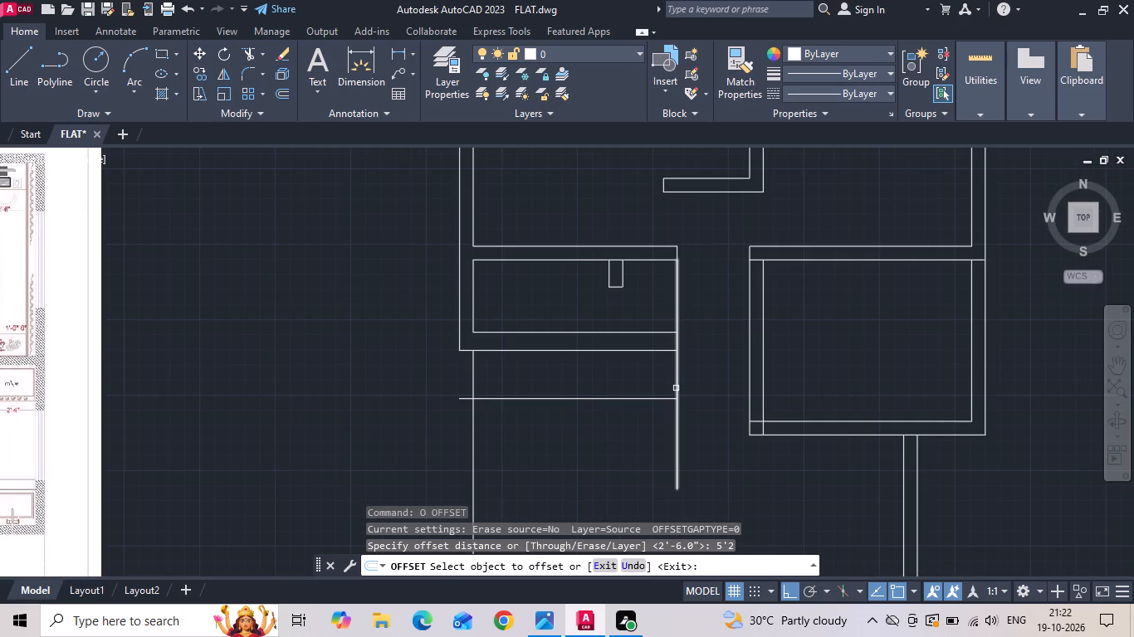
pyautogui.click(677, 386)
pyautogui.click(623, 384)
pyautogui.press('Escape')
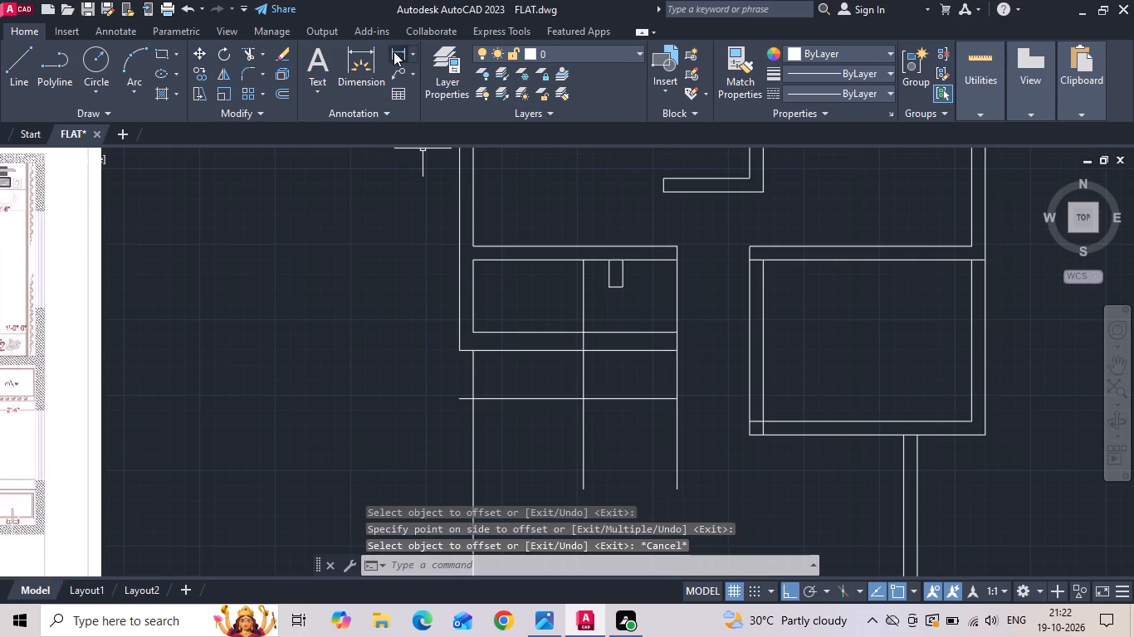
# Measure the passage width between the vertical line and the kitchen's side wall with a linear dimension.
pyautogui.moveTo(393, 51); pyautogui.dragTo(415, 73)
pyautogui.click(677, 290)
pyautogui.press('Escape')
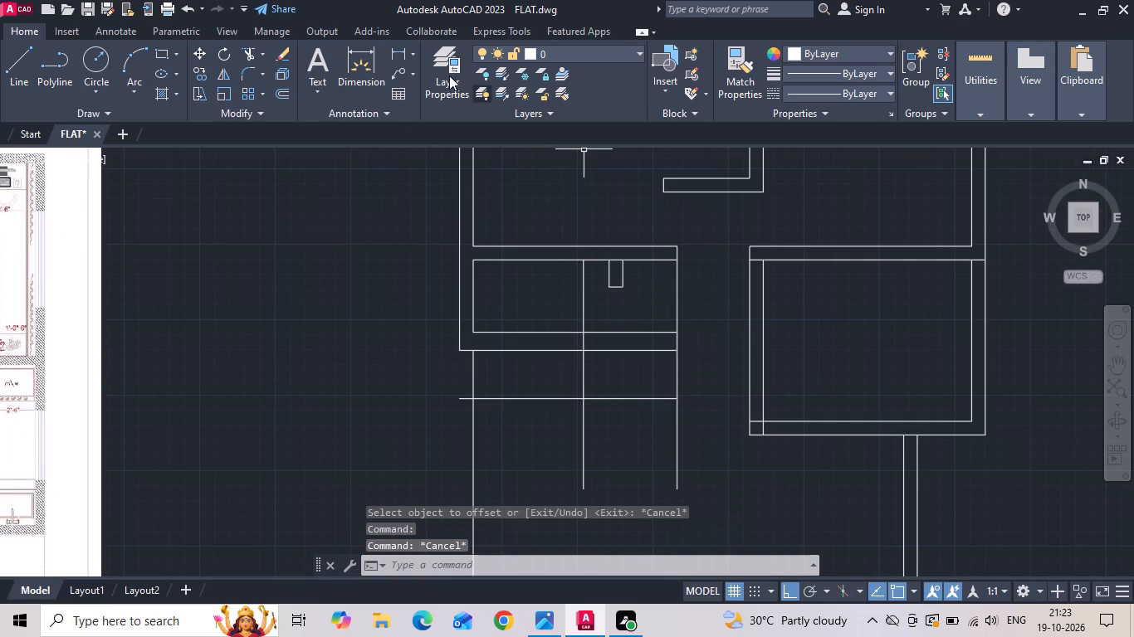
pyautogui.click(393, 55)
pyautogui.click(675, 299)
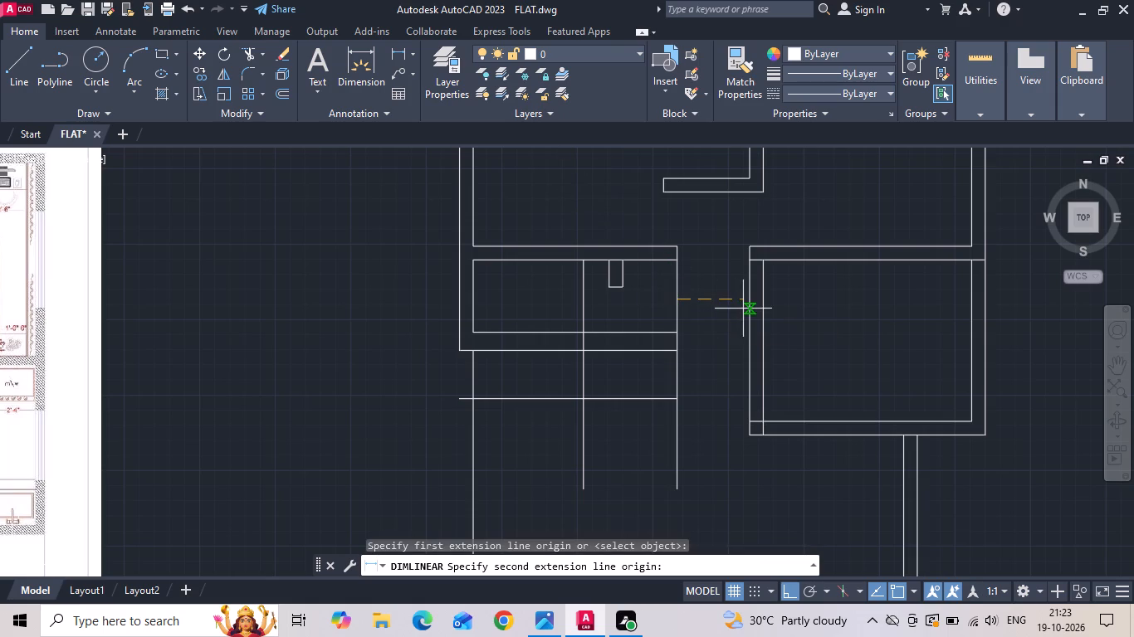
pyautogui.click(750, 296)
pyautogui.scroll(3, 750, 293)
pyautogui.press('Escape')
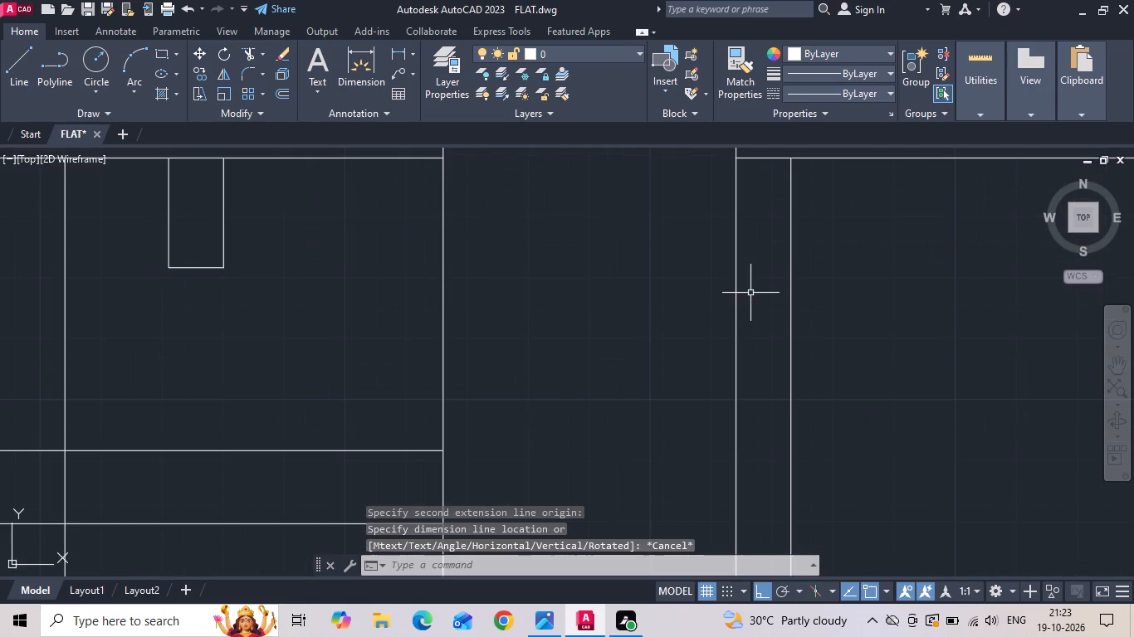
# Set the ISO-25 dimension style's text height to 8" and make the style current.
pyautogui.scroll(-2, 750, 293)
pyautogui.write('d')
pyautogui.press('space')
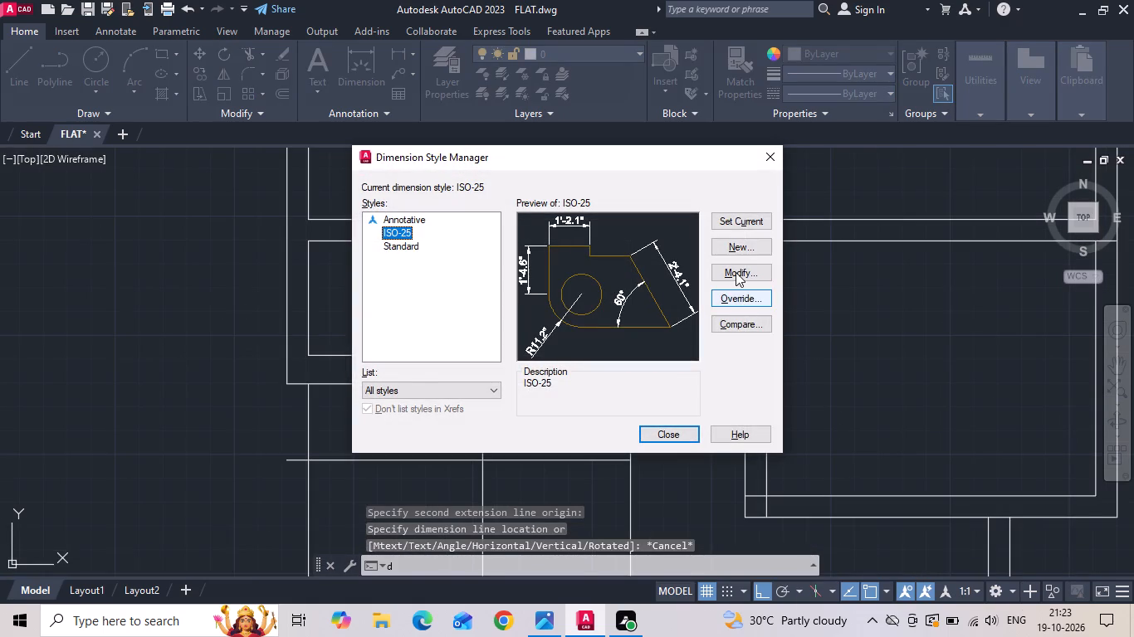
pyautogui.click(733, 268)
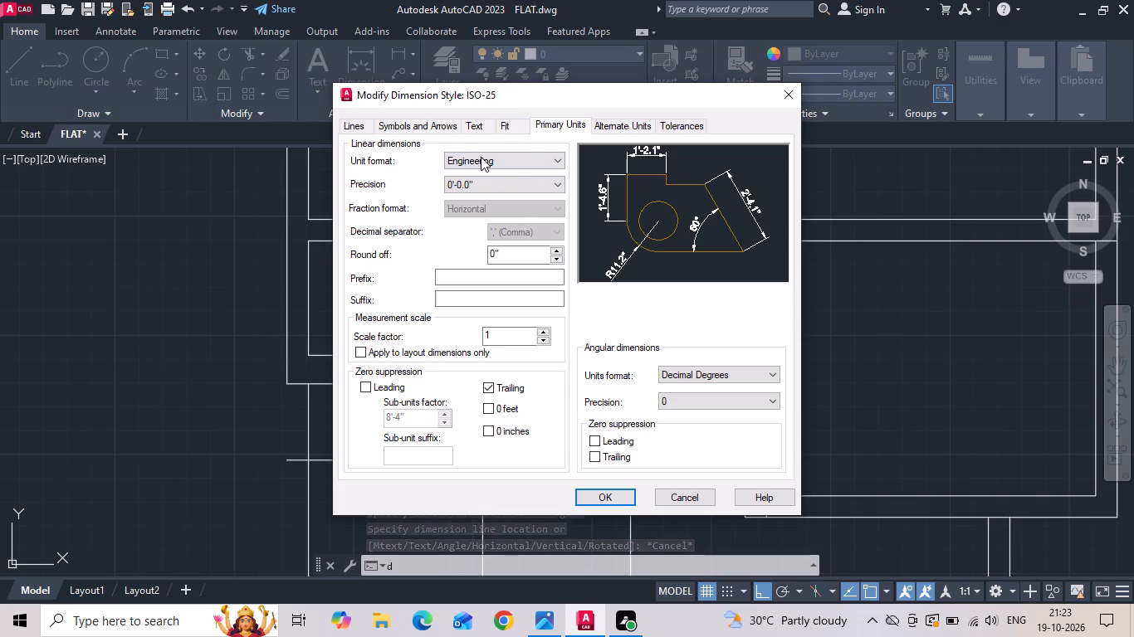
pyautogui.click(477, 123)
pyautogui.moveTo(527, 248); pyautogui.dragTo(491, 248)
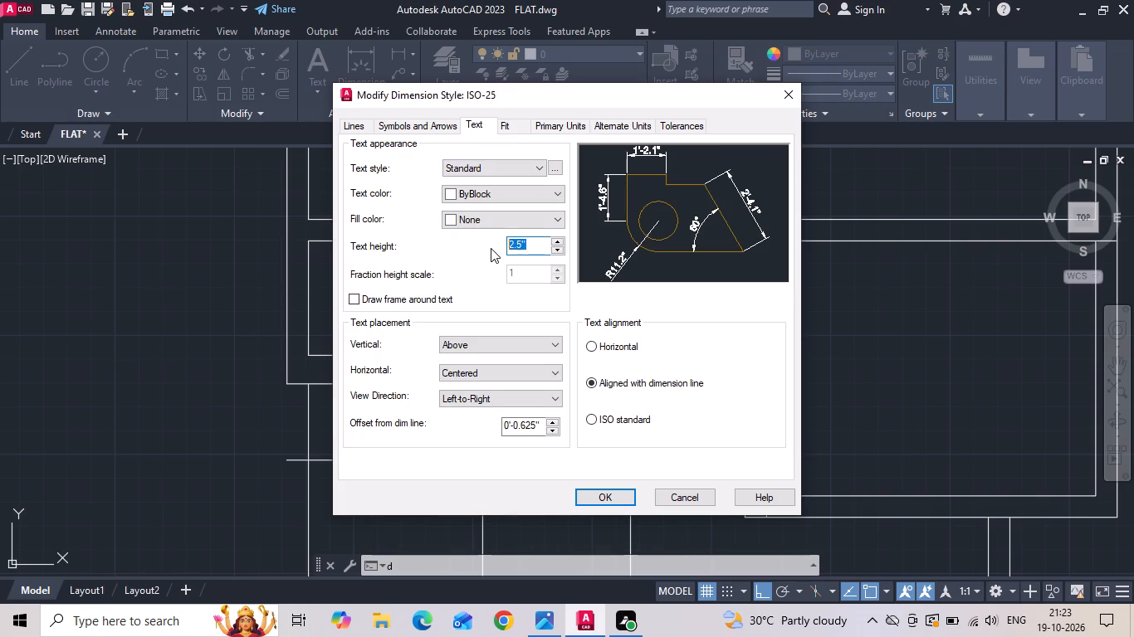
pyautogui.press('BackSpace')
pyautogui.press('8')
pyautogui.hotkey('shift', '"')
pyautogui.press('Return')
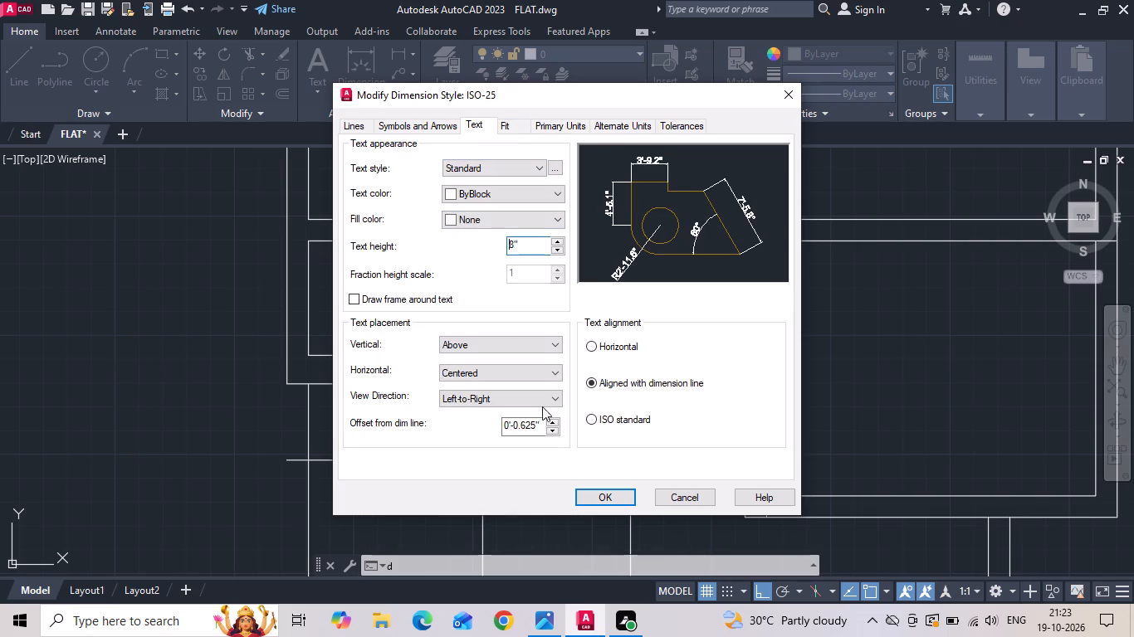
pyautogui.click(613, 499)
pyautogui.click(707, 215)
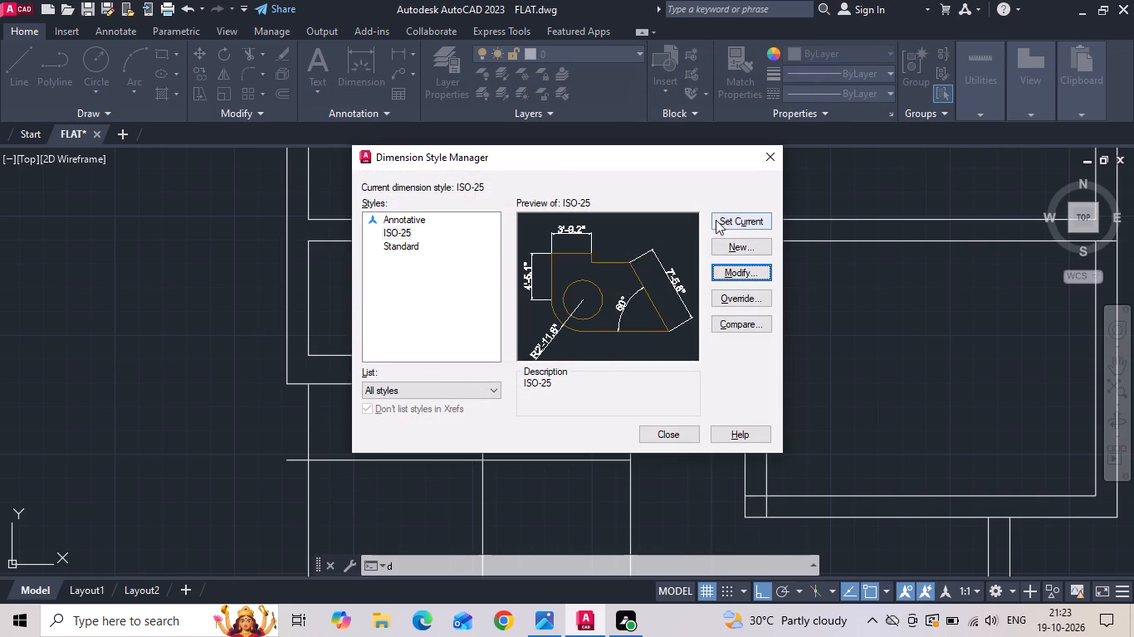
pyautogui.click(716, 220)
pyautogui.click(662, 427)
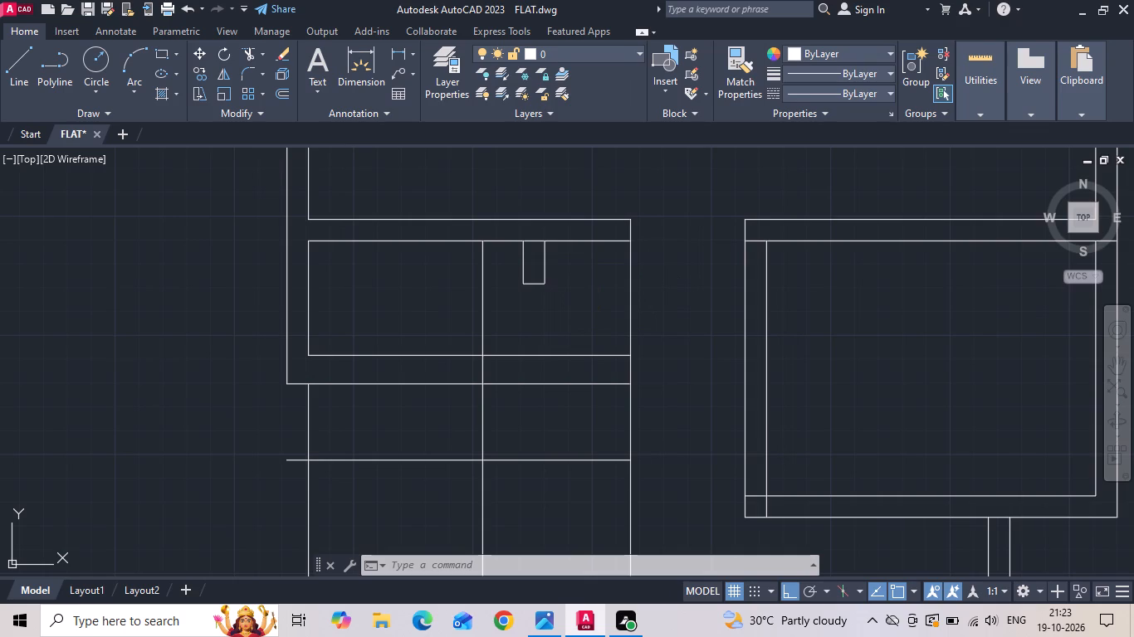
# Offset the new vertical line through the lower bathroom 9" to the left to form the dining-side wall.
pyautogui.write('o')
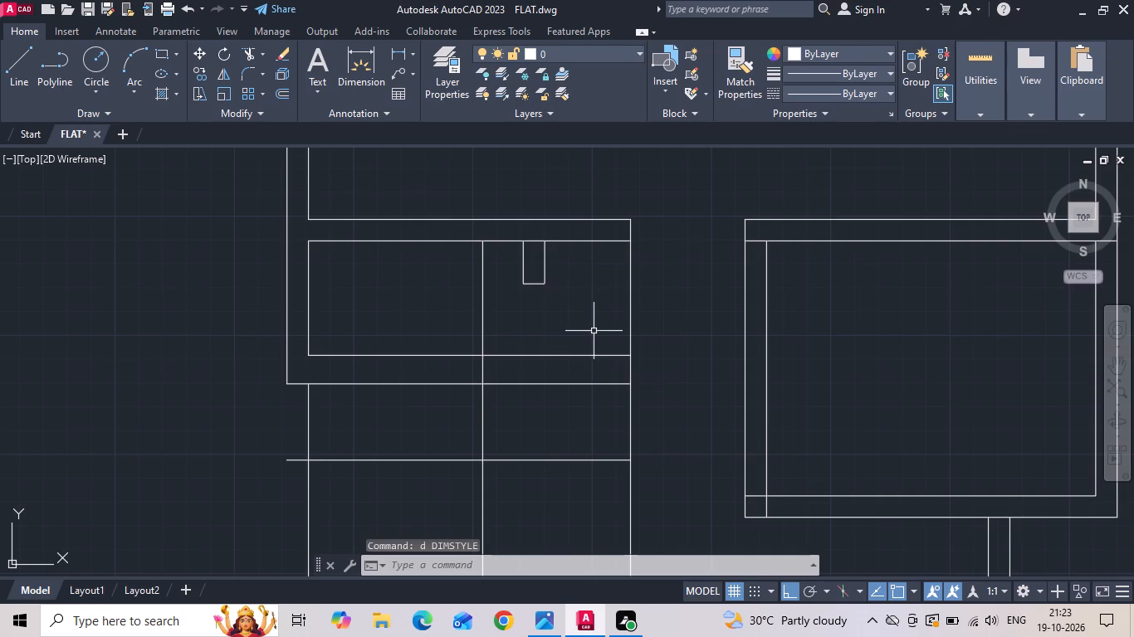
pyautogui.press('space')
pyautogui.scroll(-1, 594, 331)
pyautogui.write('9')
pyautogui.press('space')
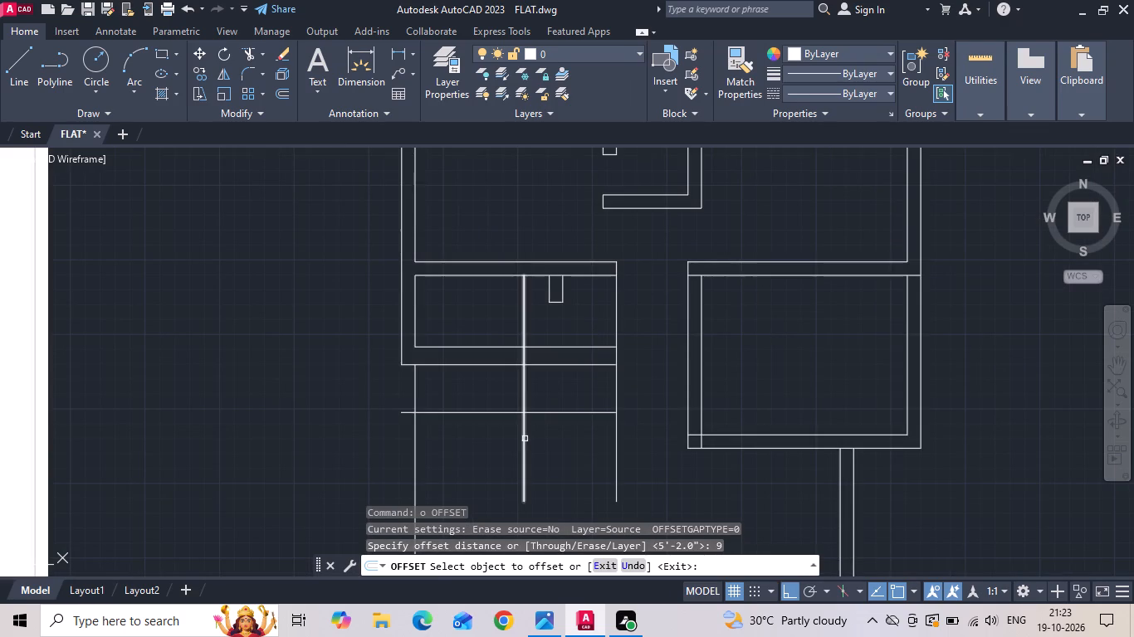
pyautogui.moveTo(525, 439); pyautogui.dragTo(517, 439)
pyautogui.click(511, 439)
pyautogui.press('Escape')
# Trim the wall pair across the bathroom's bottom wall, and the end line across the opening above and the gap below.
pyautogui.write('tr')
pyautogui.press('space')
pyautogui.press('space')
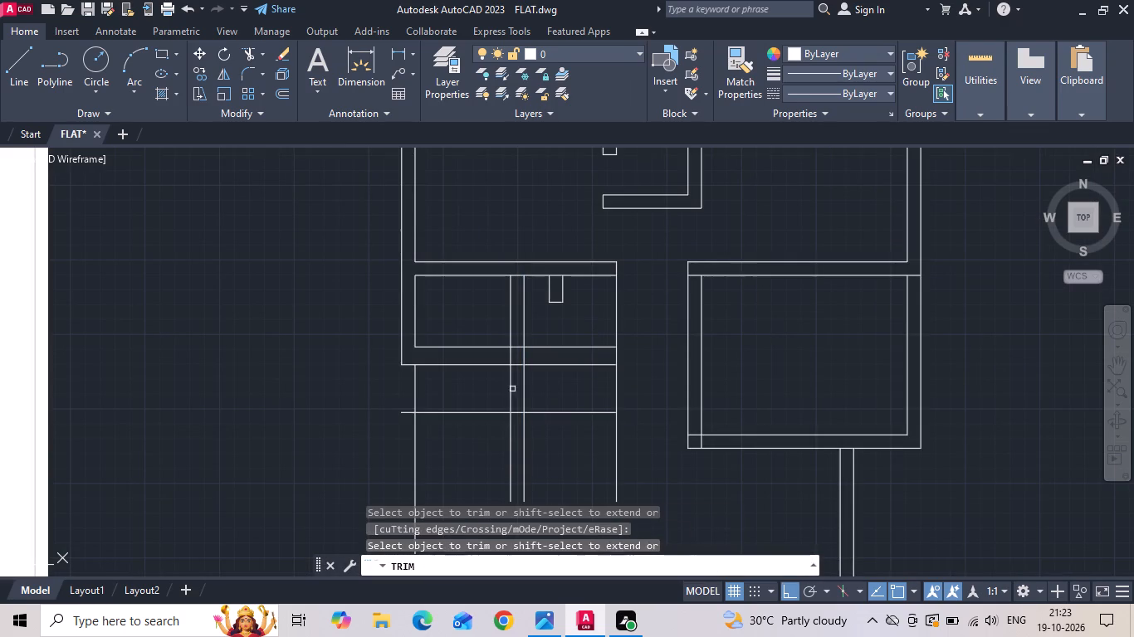
pyautogui.click(501, 356)
pyautogui.click(537, 359)
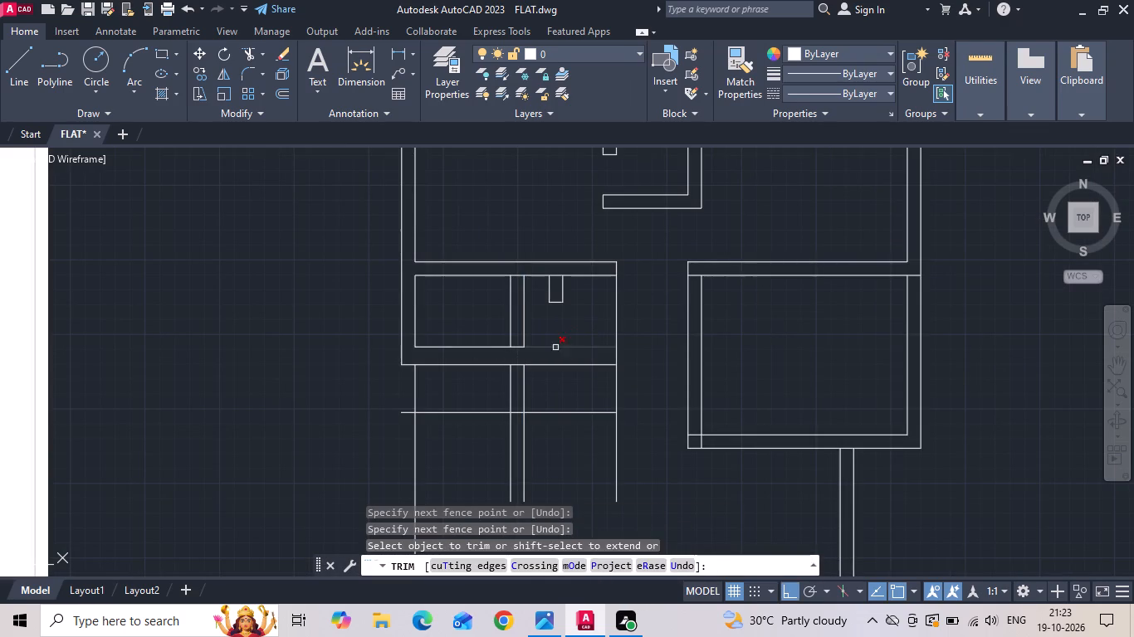
pyautogui.moveTo(623, 313); pyautogui.dragTo(644, 314)
pyautogui.moveTo(636, 322); pyautogui.dragTo(614, 318)
pyautogui.moveTo(623, 386); pyautogui.dragTo(604, 391)
pyautogui.press('Escape')
# Delete the two leftover vertical pieces inside the lower bathroom and the long vertical line below its outer corner.
pyautogui.moveTo(533, 312); pyautogui.dragTo(500, 316)
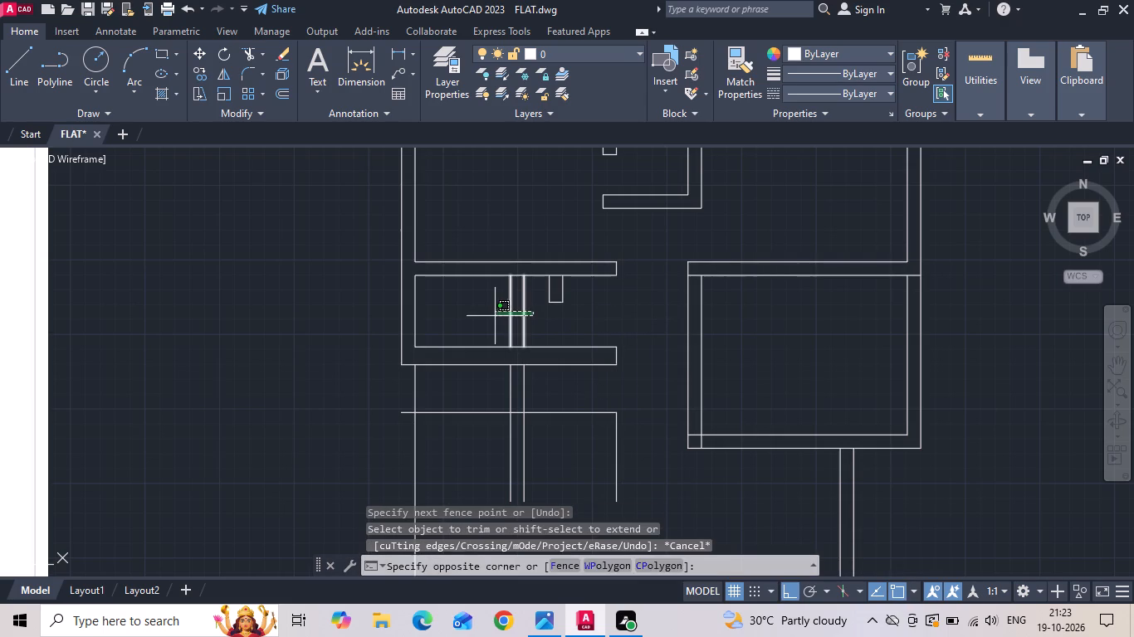
pyautogui.click(495, 316)
pyautogui.press('Delete')
pyautogui.moveTo(408, 401); pyautogui.dragTo(402, 413)
pyautogui.click(385, 430)
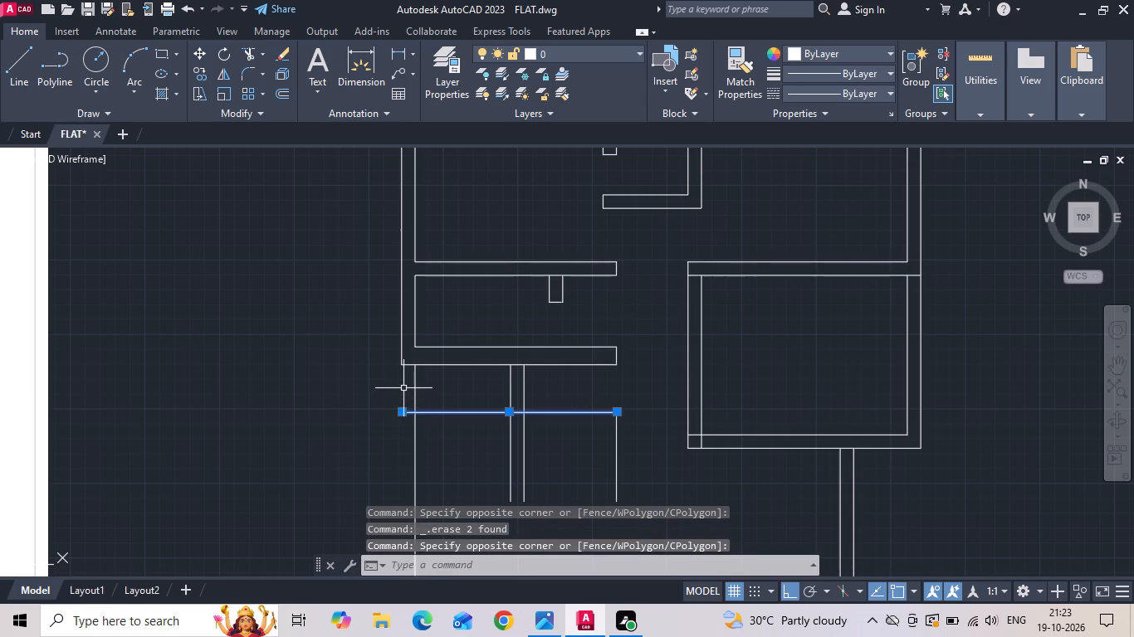
pyautogui.press('Escape')
pyautogui.moveTo(427, 394); pyautogui.dragTo(408, 394)
pyautogui.click(395, 393)
pyautogui.press('Delete')
# Check the crockery and dining area in the reference, then measure from the bathroom's bottom wall to the horizontal line below.
pyautogui.scroll(-2, 724, 287)
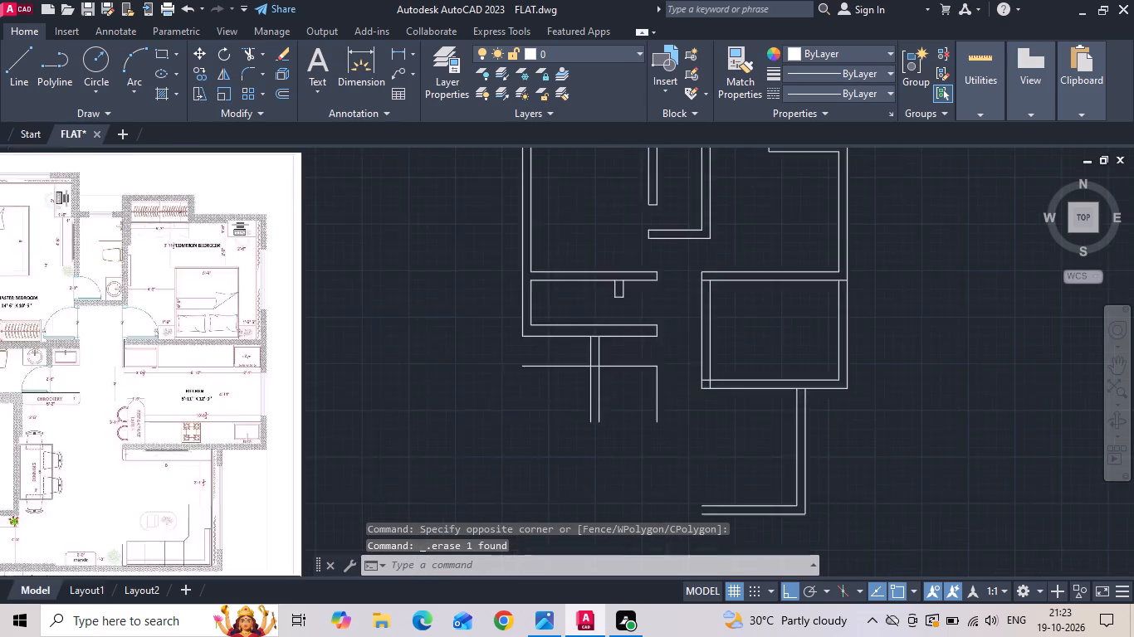
pyautogui.scroll(2, 281, 398)
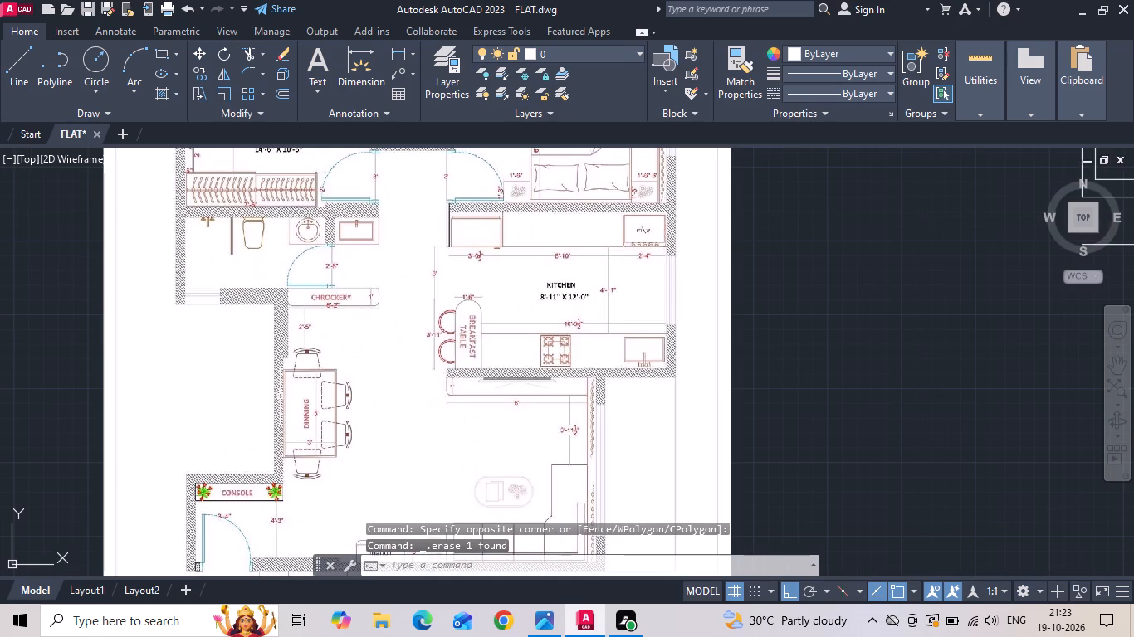
pyautogui.scroll(-2, 198, 360)
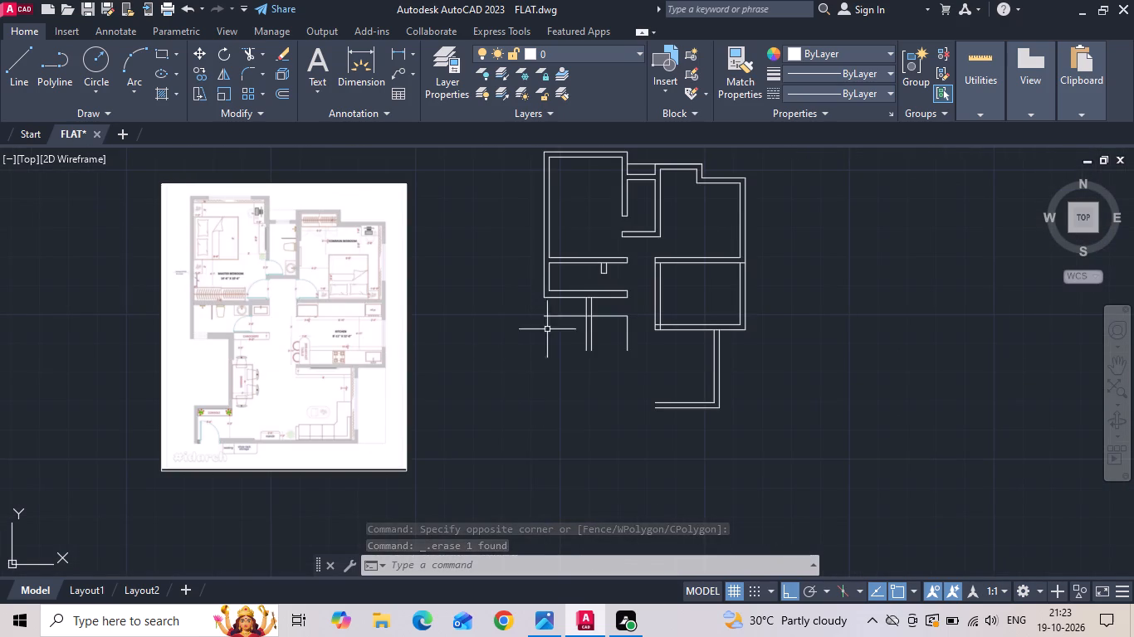
pyautogui.scroll(2, 235, 309)
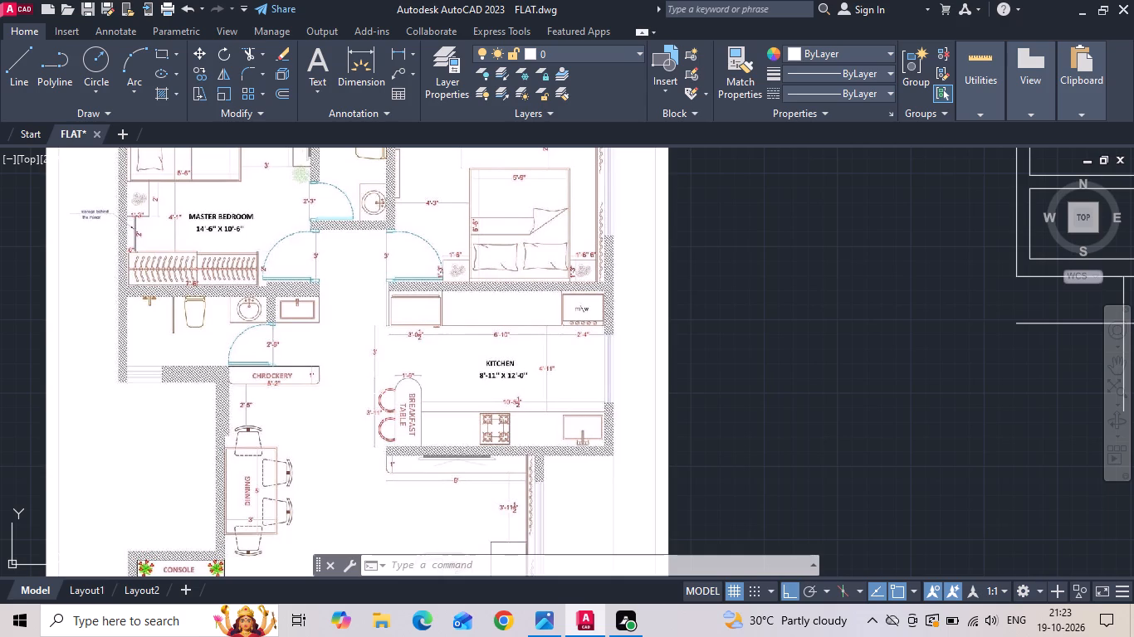
pyautogui.scroll(-1, 327, 366)
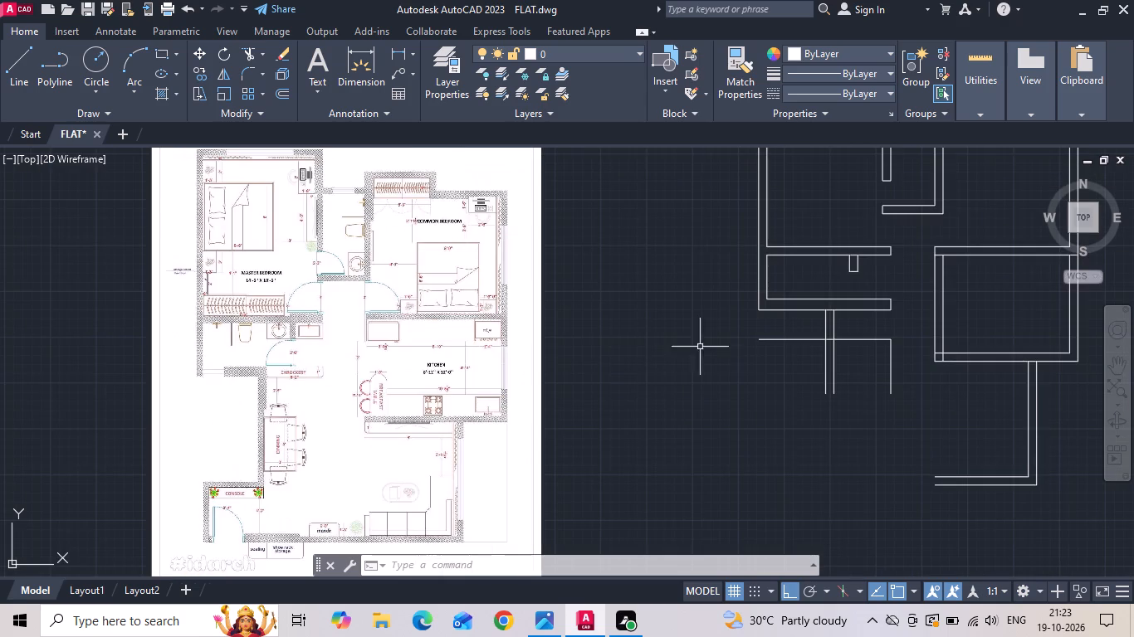
pyautogui.scroll(2, 974, 319)
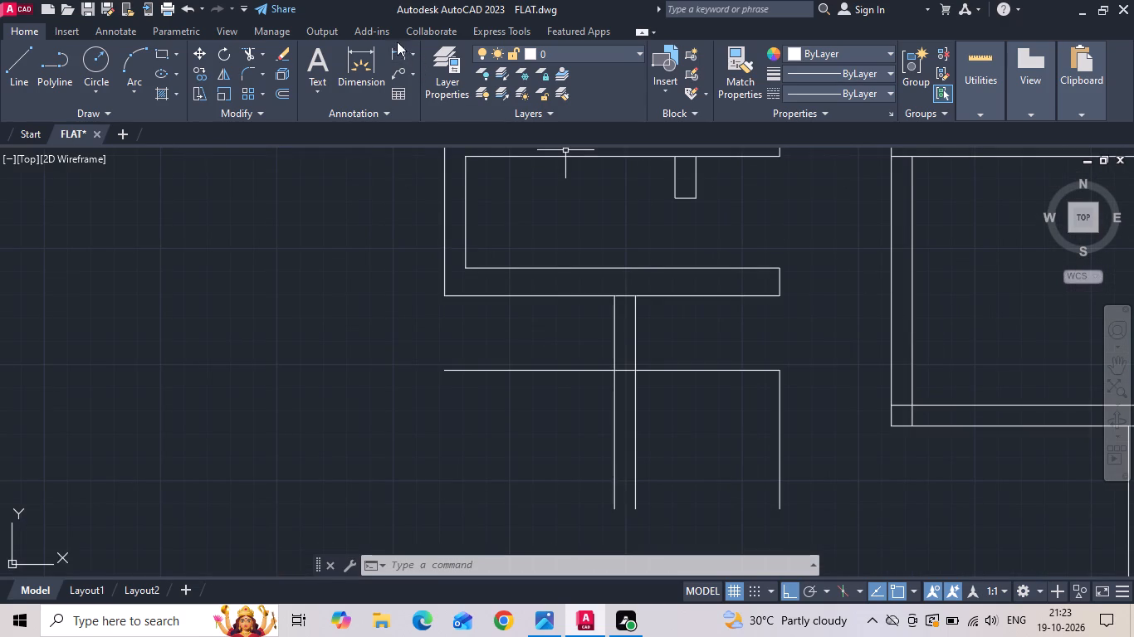
pyautogui.click(395, 46)
pyautogui.click(662, 296)
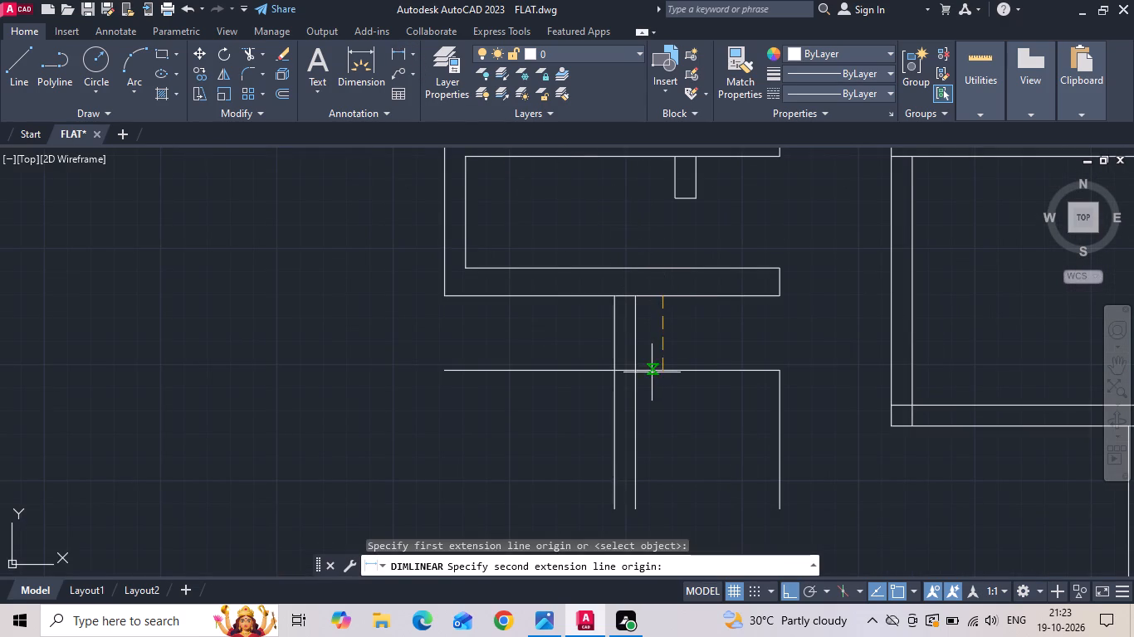
pyautogui.click(664, 365)
pyautogui.scroll(1, 667, 353)
pyautogui.press('Escape')
# Move the horizontal line below the lower bathroom 14" up toward the bottom wall.
pyautogui.moveTo(692, 358); pyautogui.dragTo(682, 389)
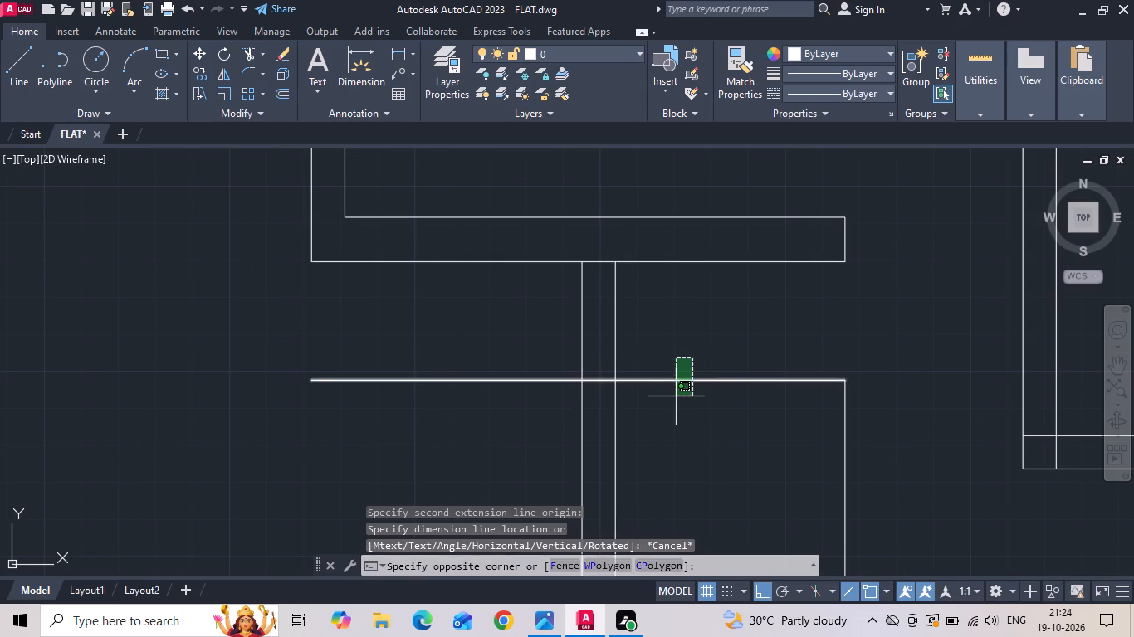
pyautogui.click(676, 396)
pyautogui.rightClick(672, 391)
pyautogui.click(692, 298)
pyautogui.moveTo(706, 344); pyautogui.dragTo(707, 333)
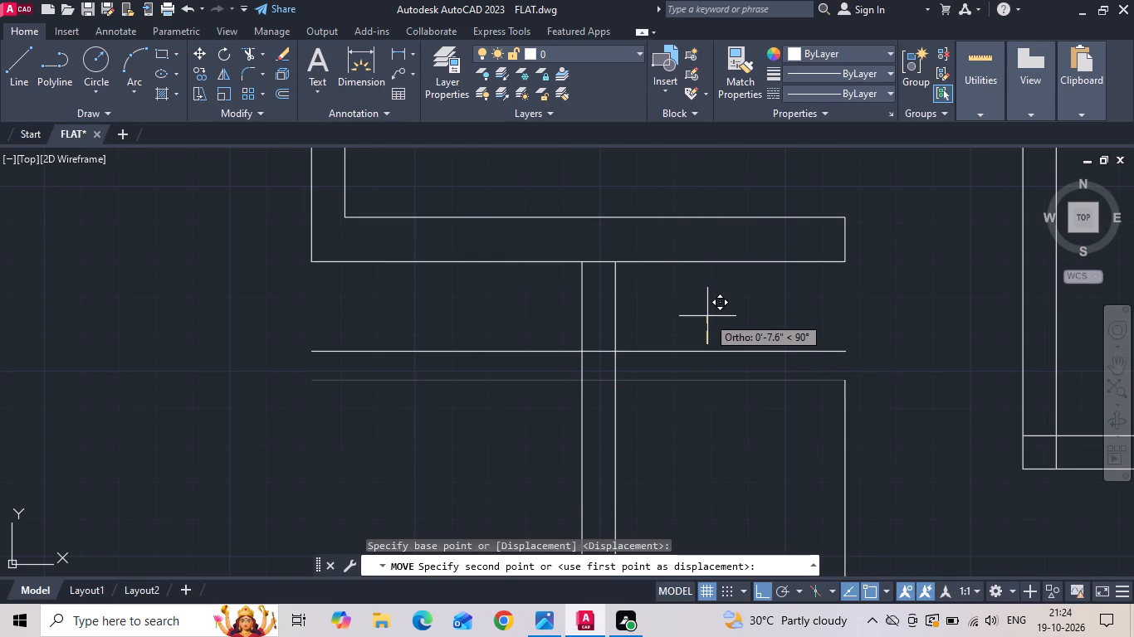
pyautogui.write('14')
pyautogui.press('Return')
# Extend the bottom wall's end line down to the moved horizontal line and delete the leftover vertical line beneath it.
pyautogui.write('ex')
pyautogui.press('space')
pyautogui.click(853, 245)
pyautogui.click(831, 246)
pyautogui.press('Escape')
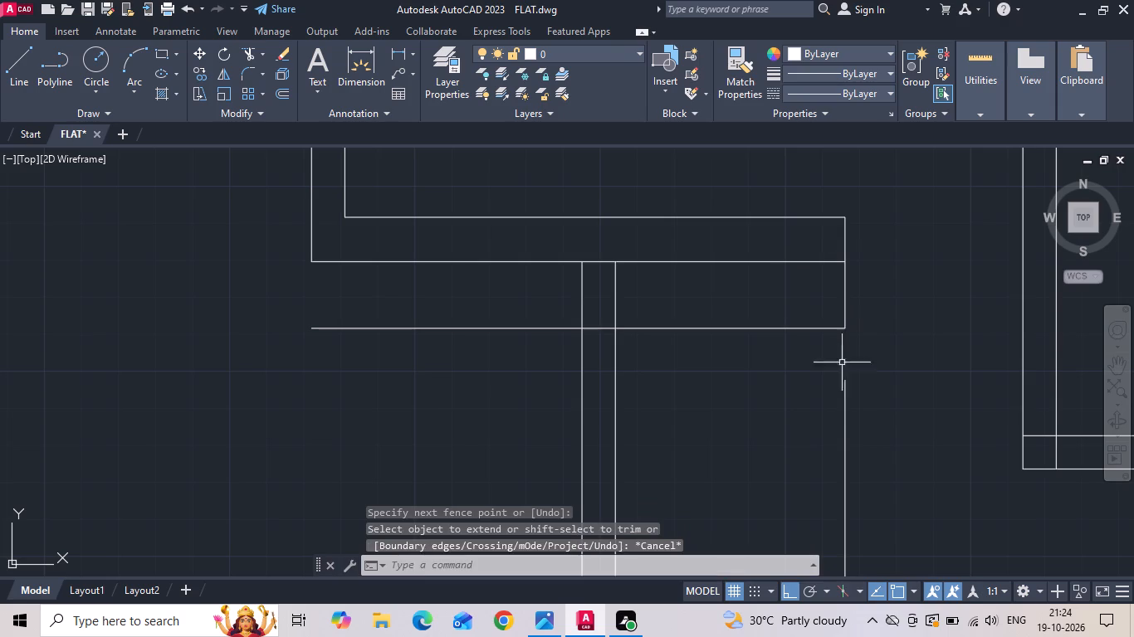
pyautogui.moveTo(872, 429); pyautogui.dragTo(829, 464)
pyautogui.click(813, 469)
pyautogui.press('Delete')
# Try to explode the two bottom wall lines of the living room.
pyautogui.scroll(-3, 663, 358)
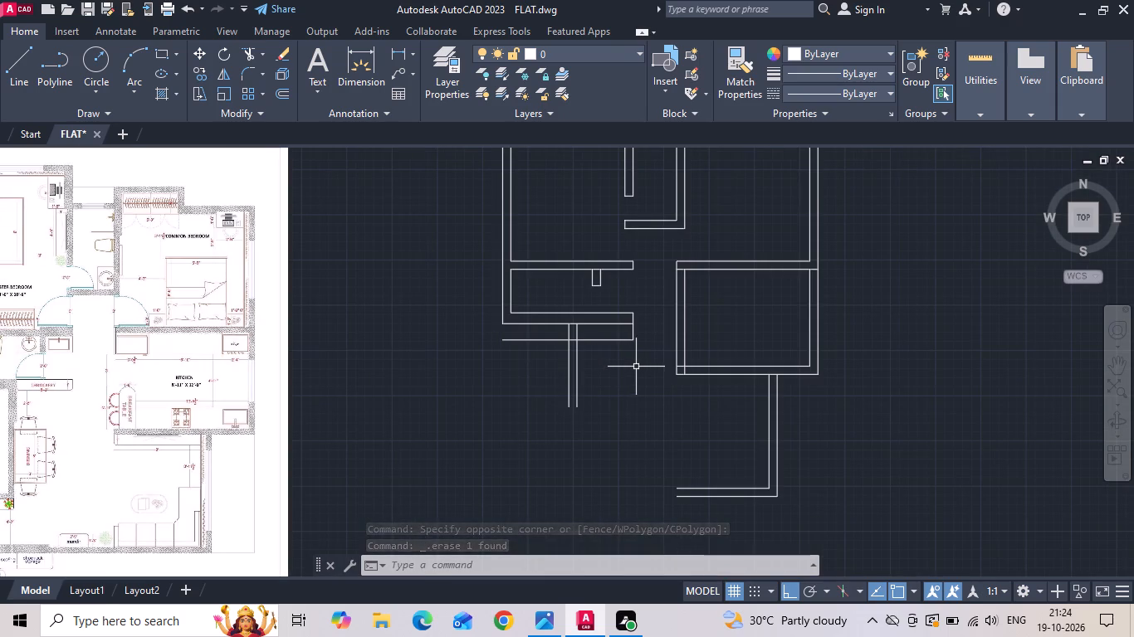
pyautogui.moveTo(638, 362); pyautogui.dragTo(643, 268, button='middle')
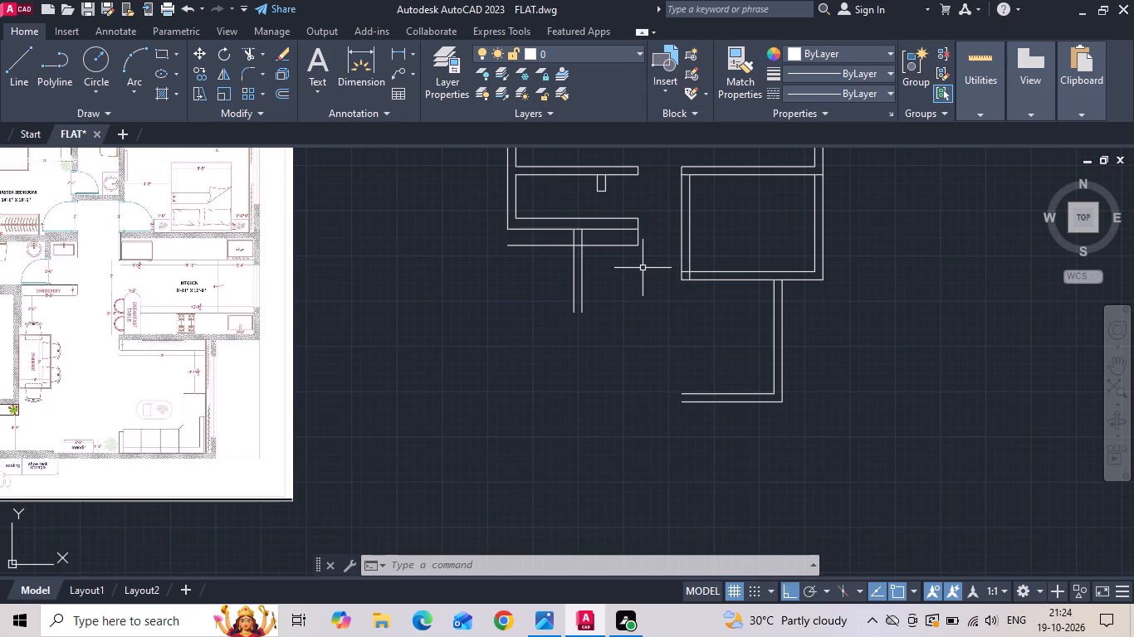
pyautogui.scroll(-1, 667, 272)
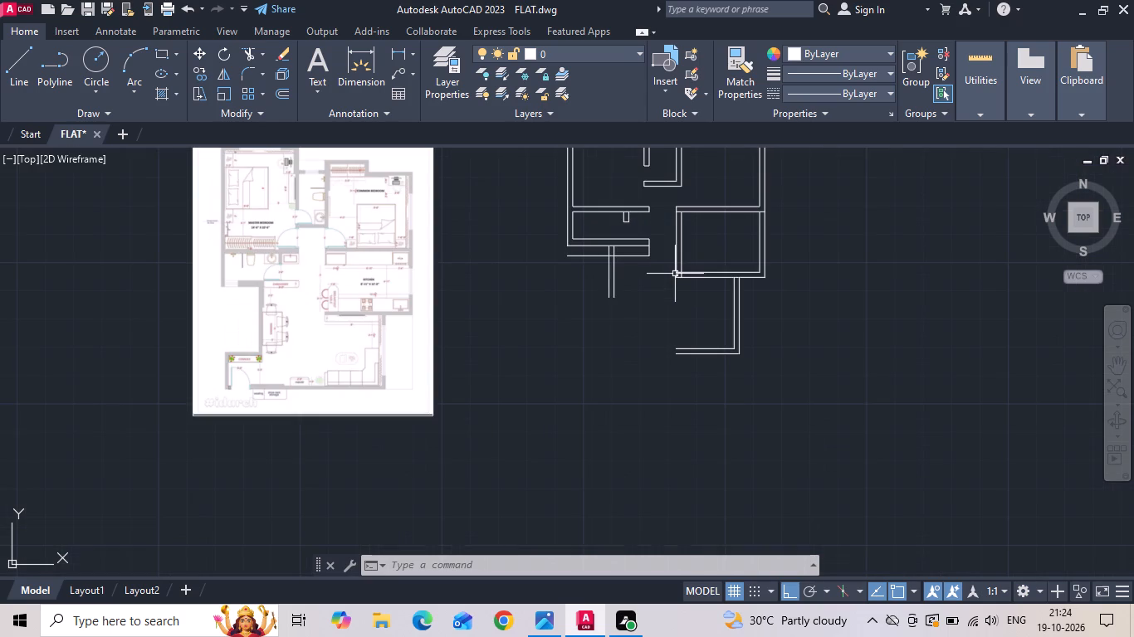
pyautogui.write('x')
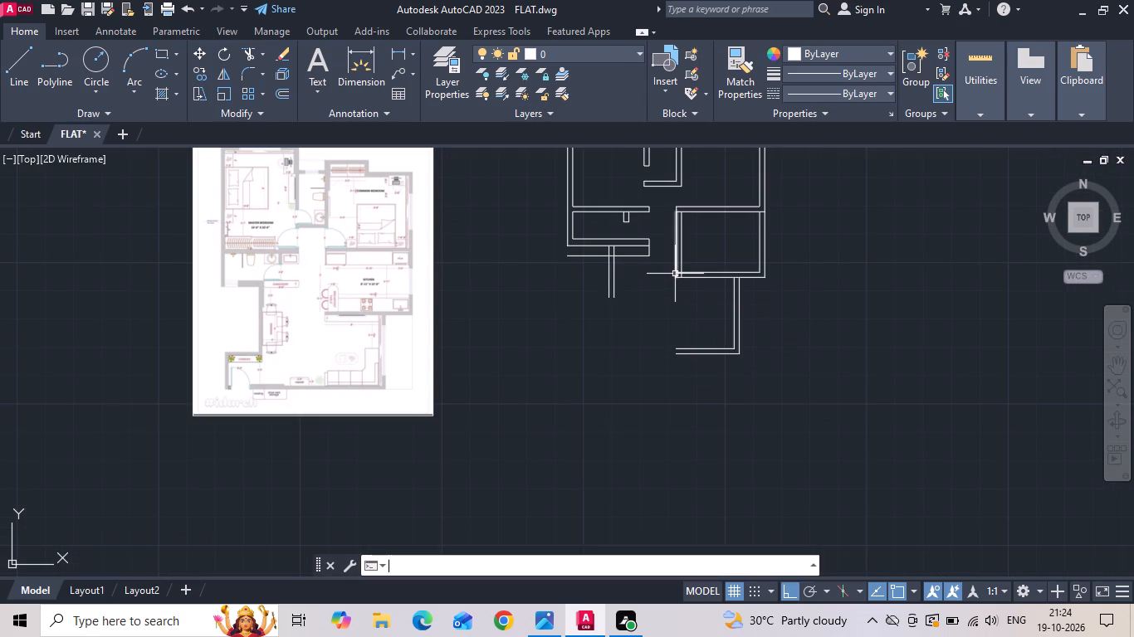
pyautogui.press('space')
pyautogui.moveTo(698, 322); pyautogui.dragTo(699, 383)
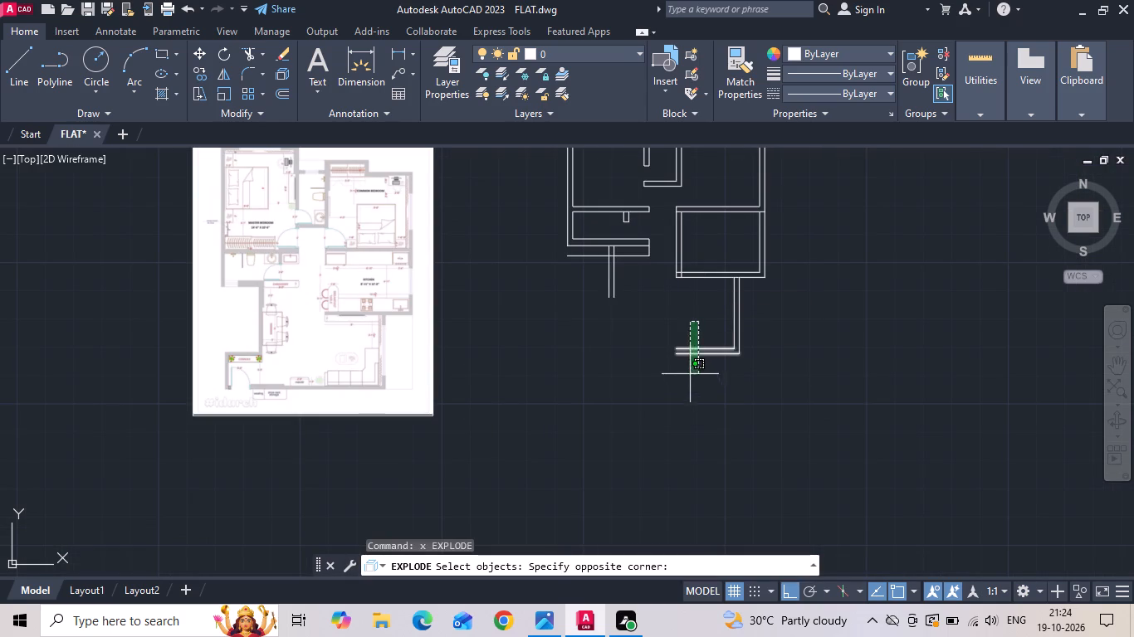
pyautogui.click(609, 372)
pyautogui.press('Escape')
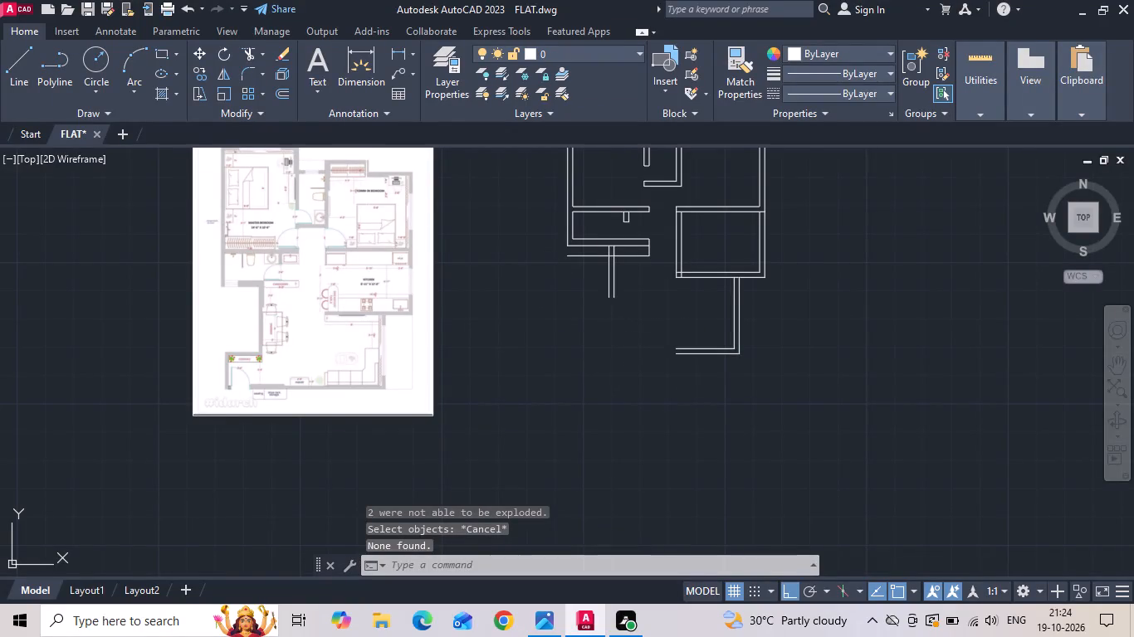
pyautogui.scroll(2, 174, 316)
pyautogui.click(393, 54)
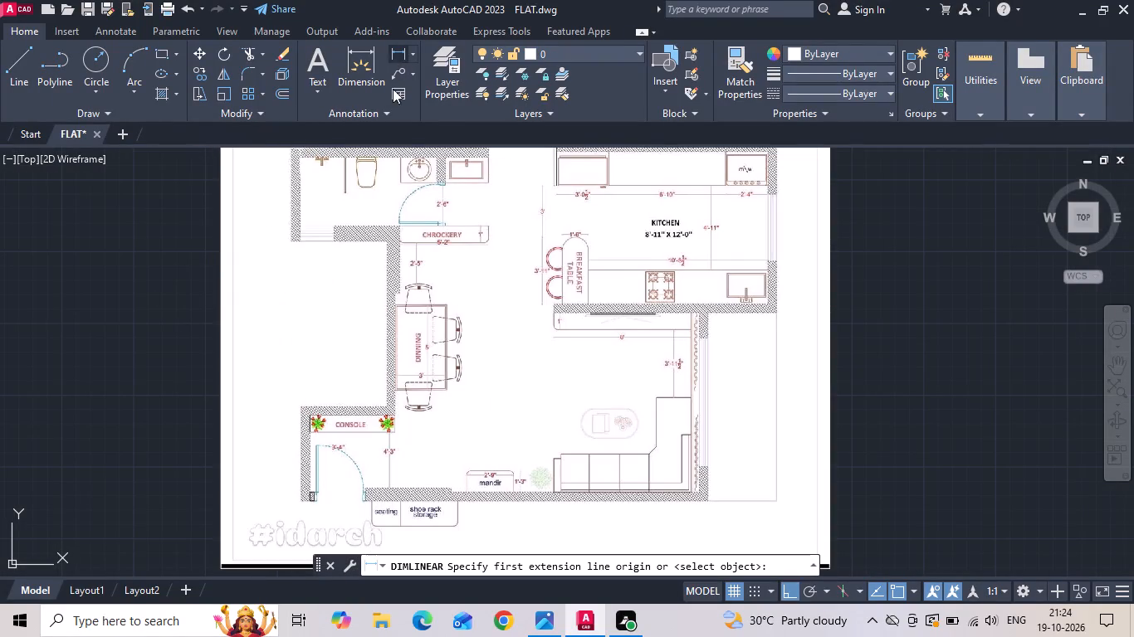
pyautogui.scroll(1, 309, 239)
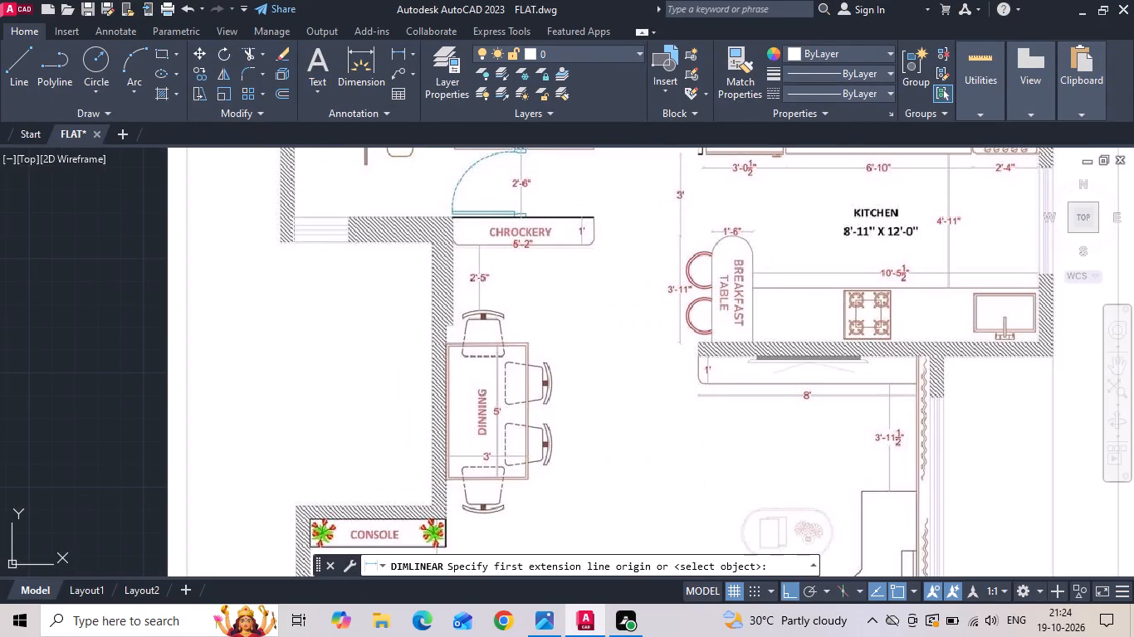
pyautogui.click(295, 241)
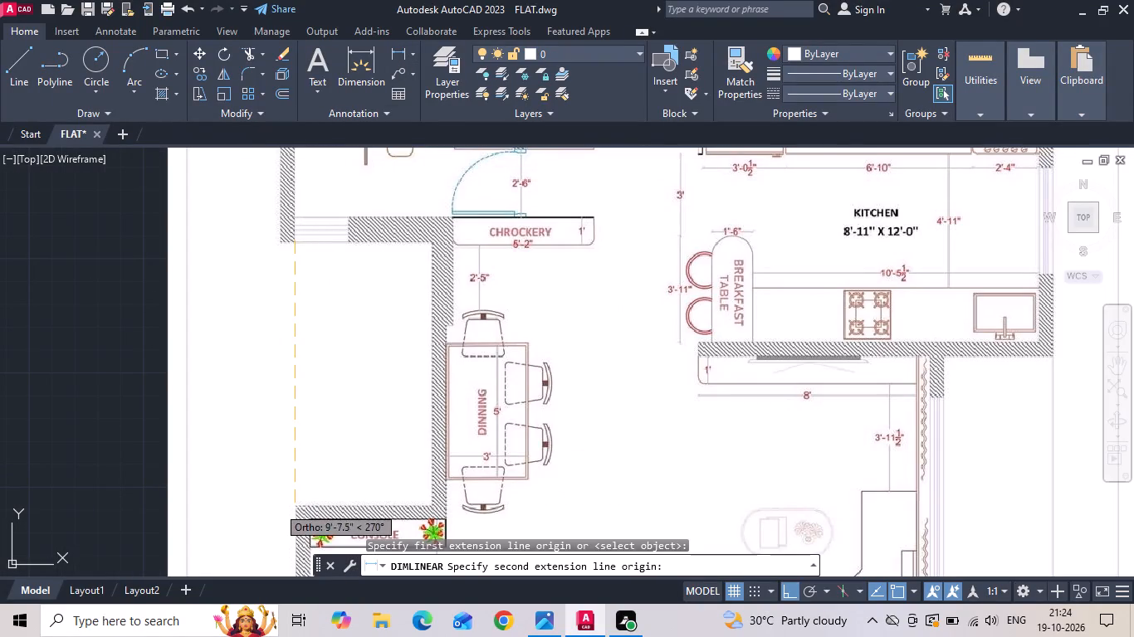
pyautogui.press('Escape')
# Draw a vertical line from the lower bathroom's inner bottom-left corner down past the living room's bottom wall level.
pyautogui.scroll(-3, 233, 360)
pyautogui.scroll(1, 624, 338)
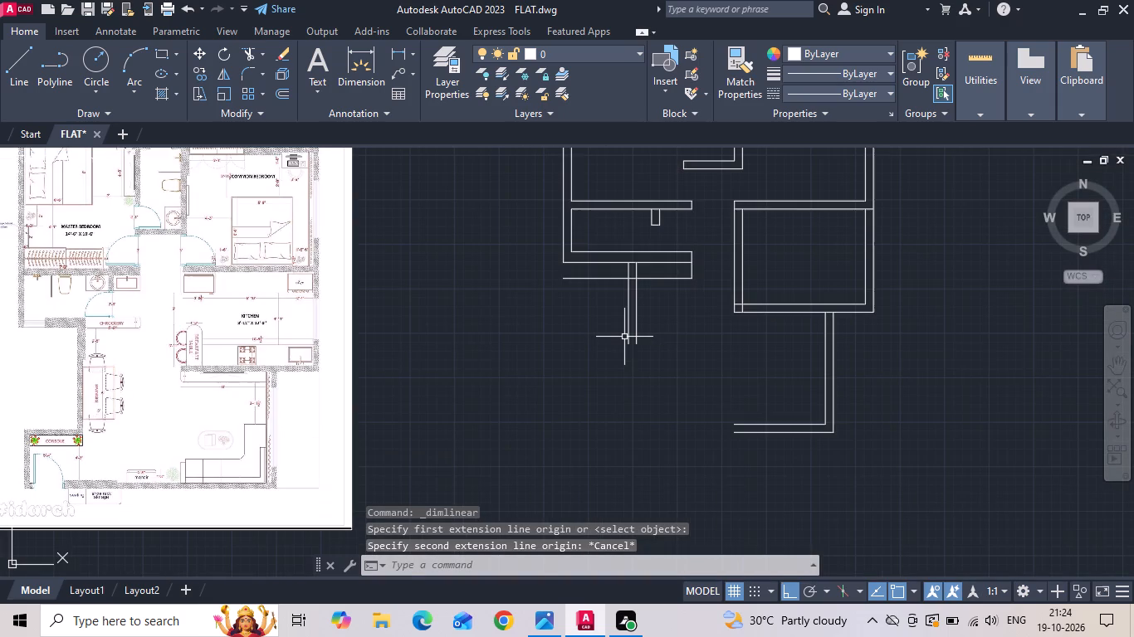
pyautogui.press('l')
pyautogui.press('space')
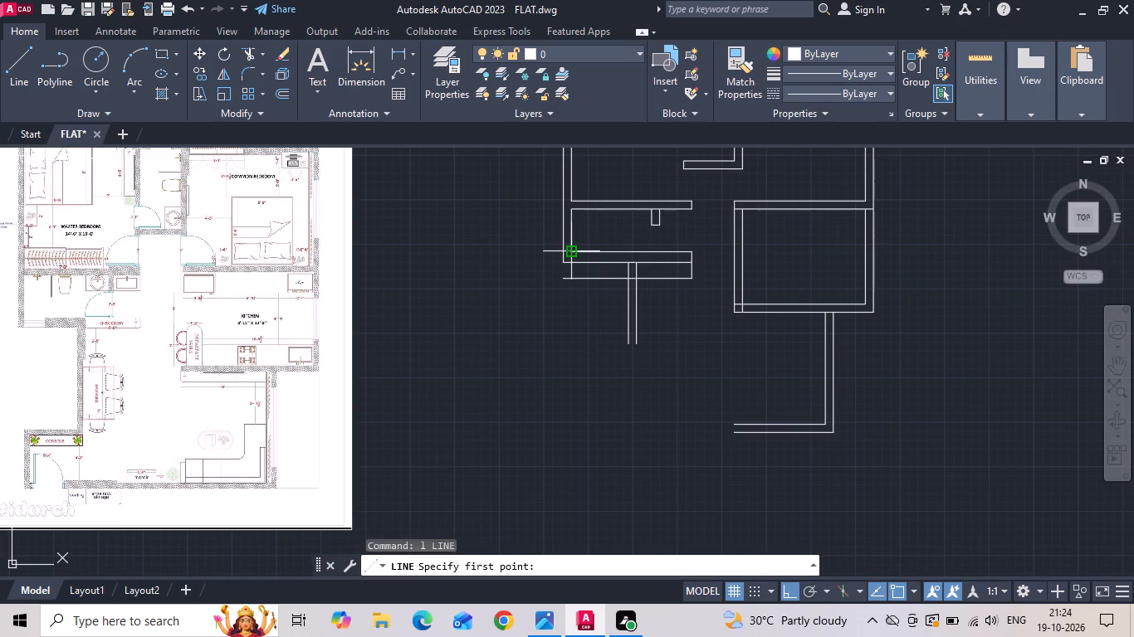
pyautogui.click(573, 250)
pyautogui.click(577, 441)
pyautogui.press('Escape')
# Extend both living room bottom wall lines across to the new vertical line.
pyautogui.write('ex')
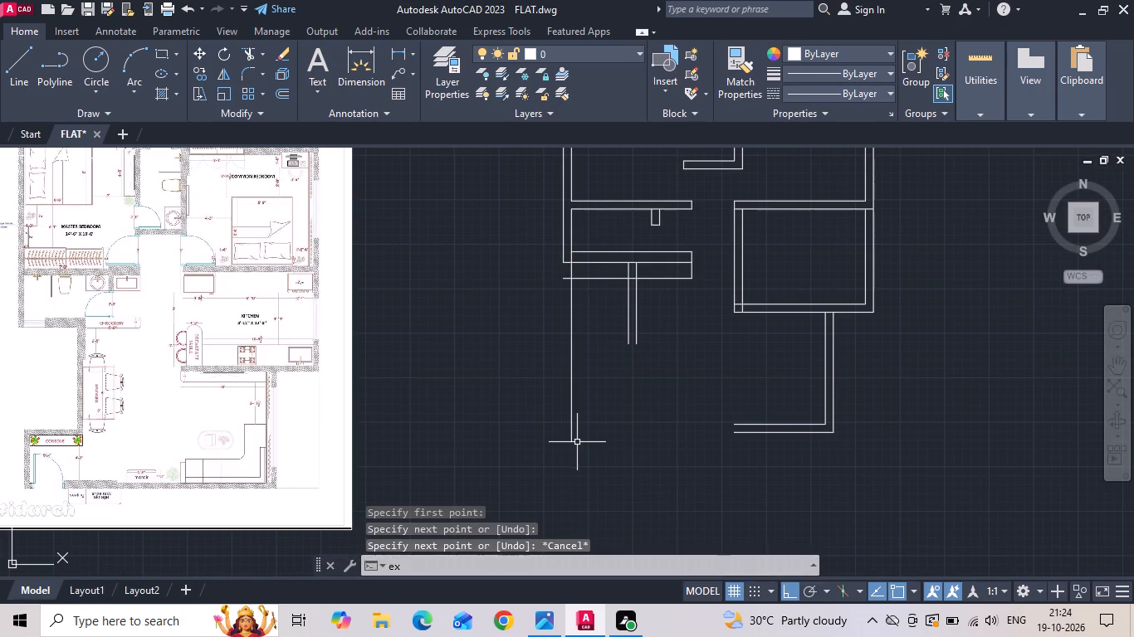
pyautogui.press('space')
pyautogui.moveTo(746, 407); pyautogui.dragTo(747, 456)
pyautogui.press('Escape')
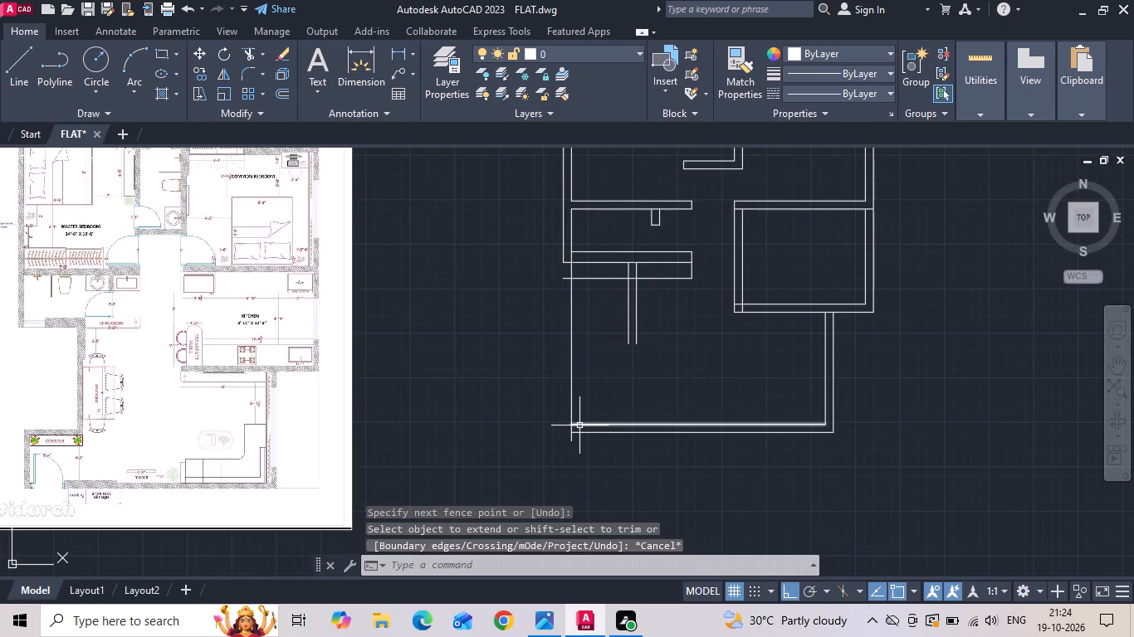
# Trim the vertical line above the crockery's lower line and remove that lower line's short overhang past it.
pyautogui.press('t')
pyautogui.press('r')
pyautogui.press('space')
pyautogui.press('space')
pyautogui.scroll(1, 588, 239)
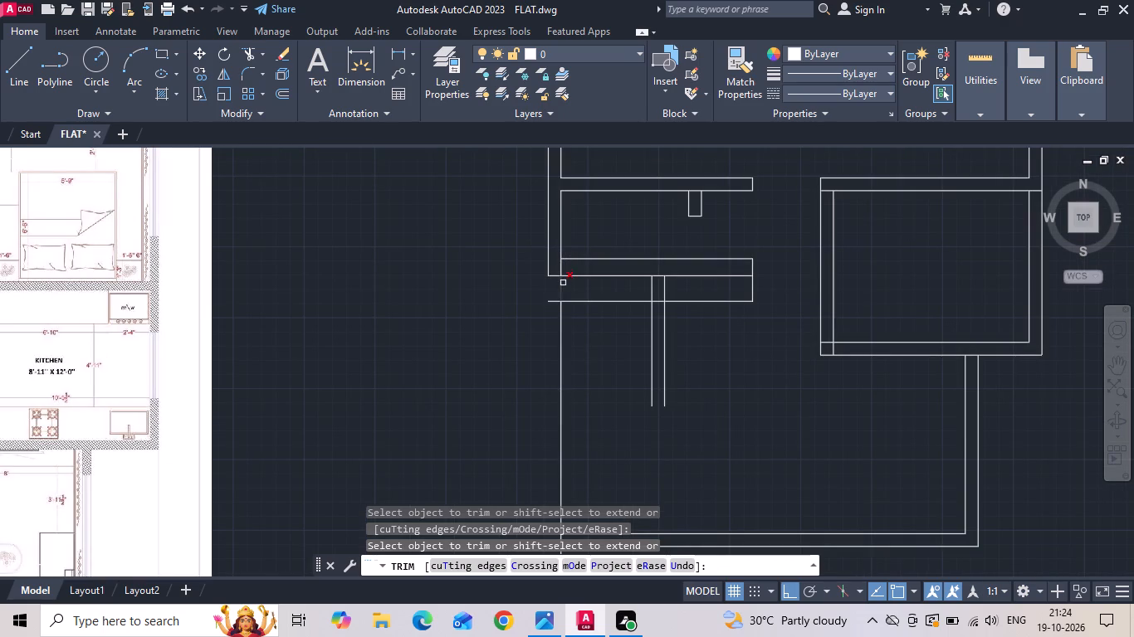
pyautogui.click(563, 283)
pyautogui.click(552, 304)
pyautogui.click(555, 287)
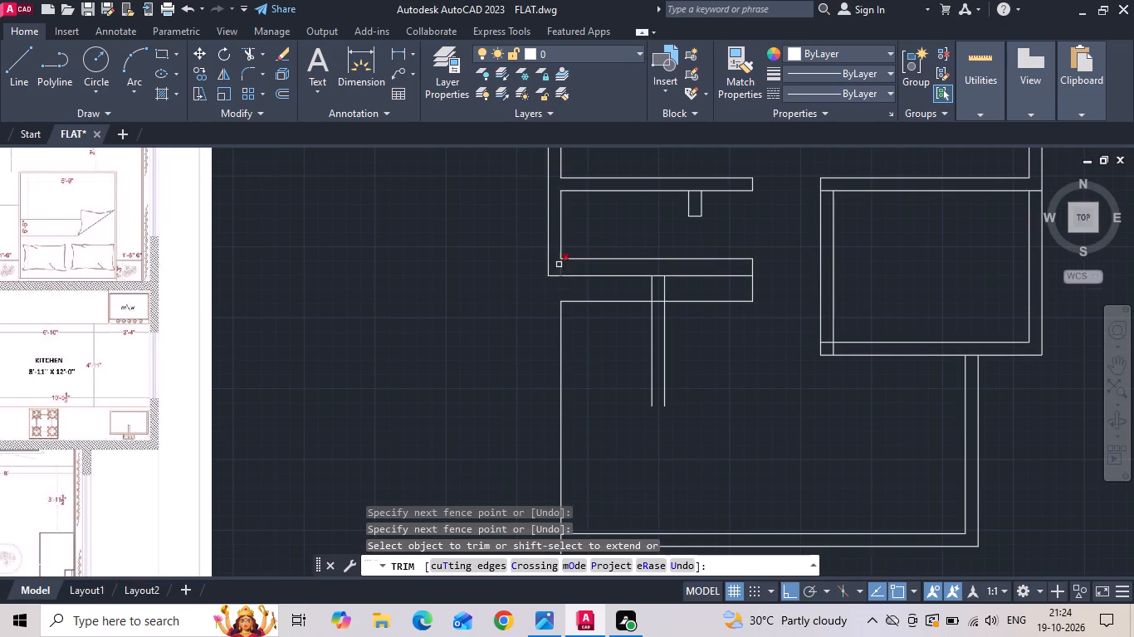
pyautogui.click(560, 263)
pyautogui.scroll(-2, 584, 294)
pyautogui.press('Escape')
# Copy the outer vertical line 9" inward to form the second face of the entrance side wall.
pyautogui.moveTo(585, 353); pyautogui.dragTo(579, 361)
pyautogui.click(550, 368)
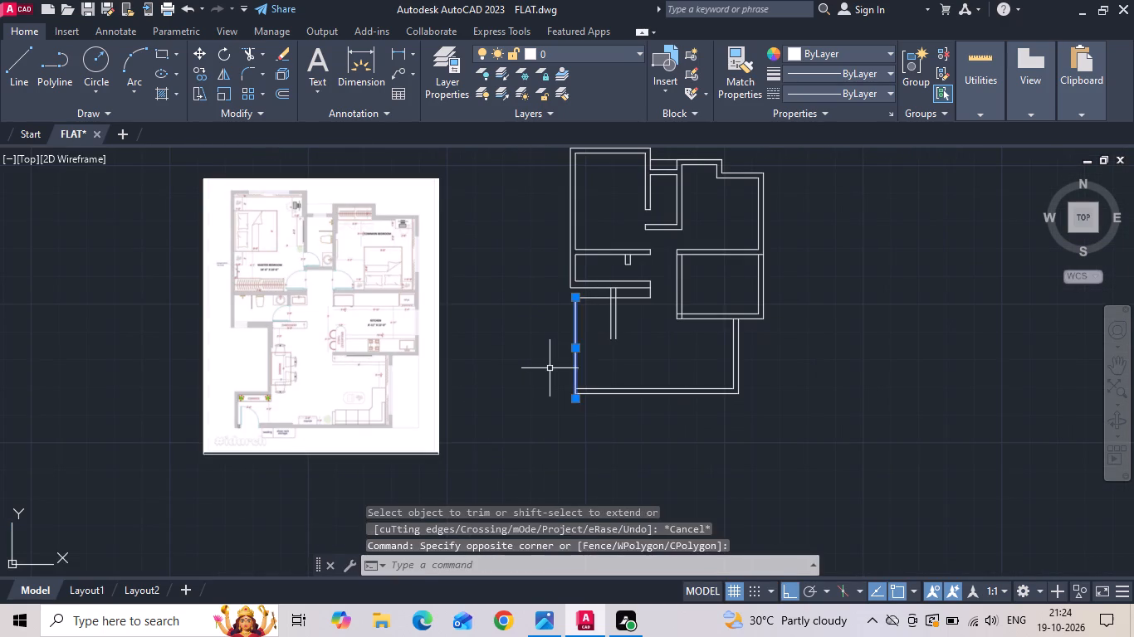
pyautogui.rightClick(550, 368)
pyautogui.click(599, 318)
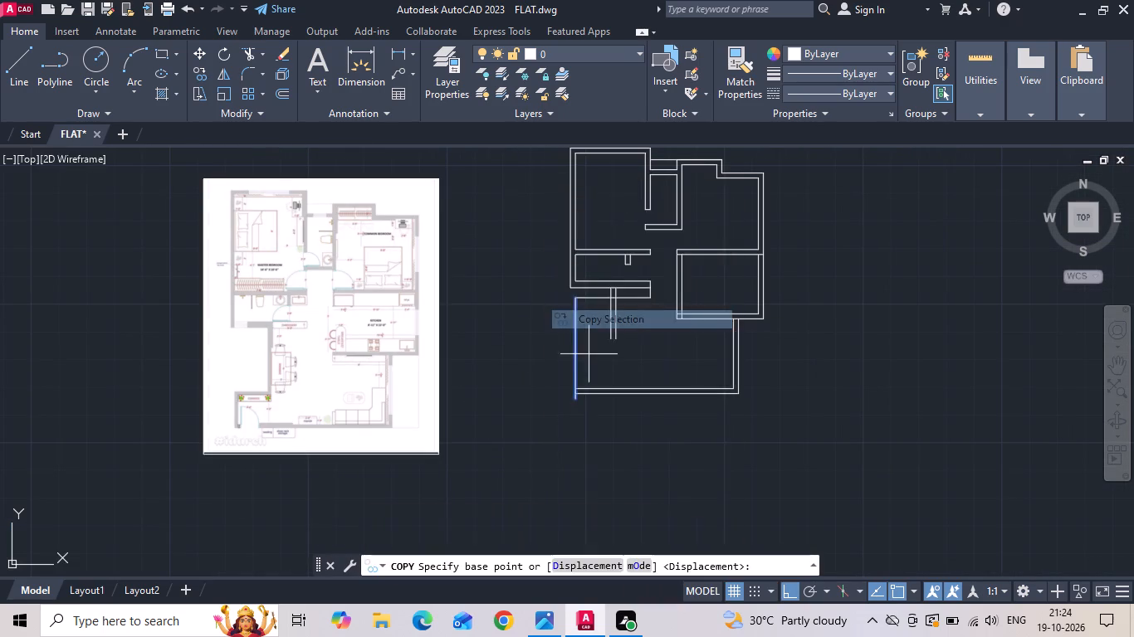
pyautogui.scroll(2, 589, 354)
pyautogui.moveTo(592, 362); pyautogui.dragTo(604, 366)
pyautogui.write('9')
pyautogui.press('space')
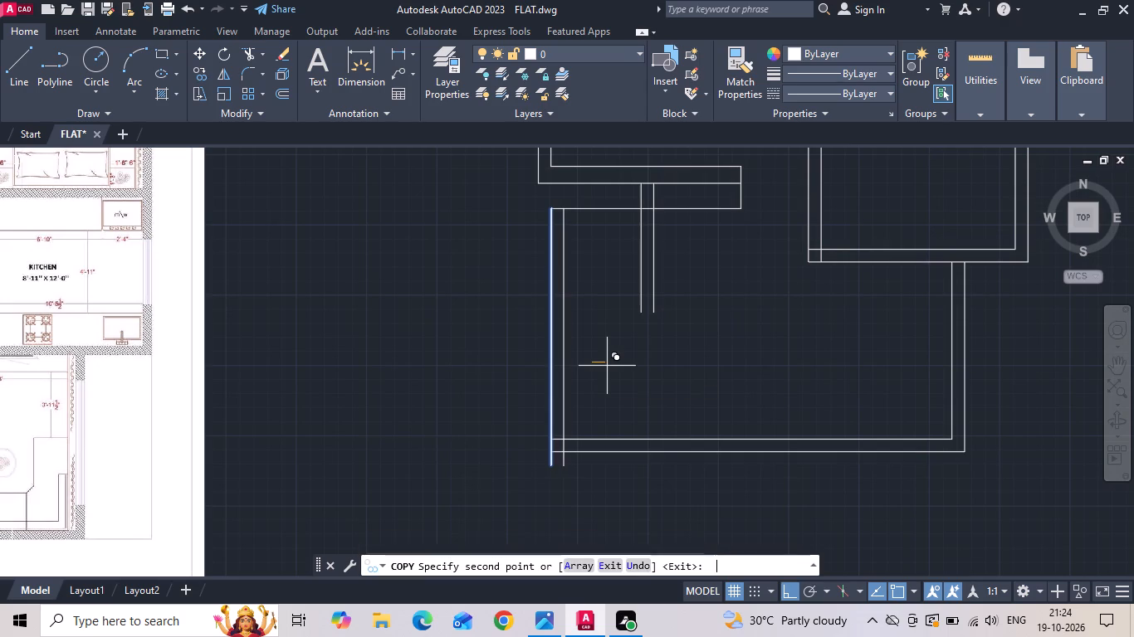
pyautogui.press('Escape')
# Check the dining wall in the reference, then extend its two short vertical lines down to the living room's bottom wall.
pyautogui.scroll(-2, 608, 366)
pyautogui.scroll(2, 273, 446)
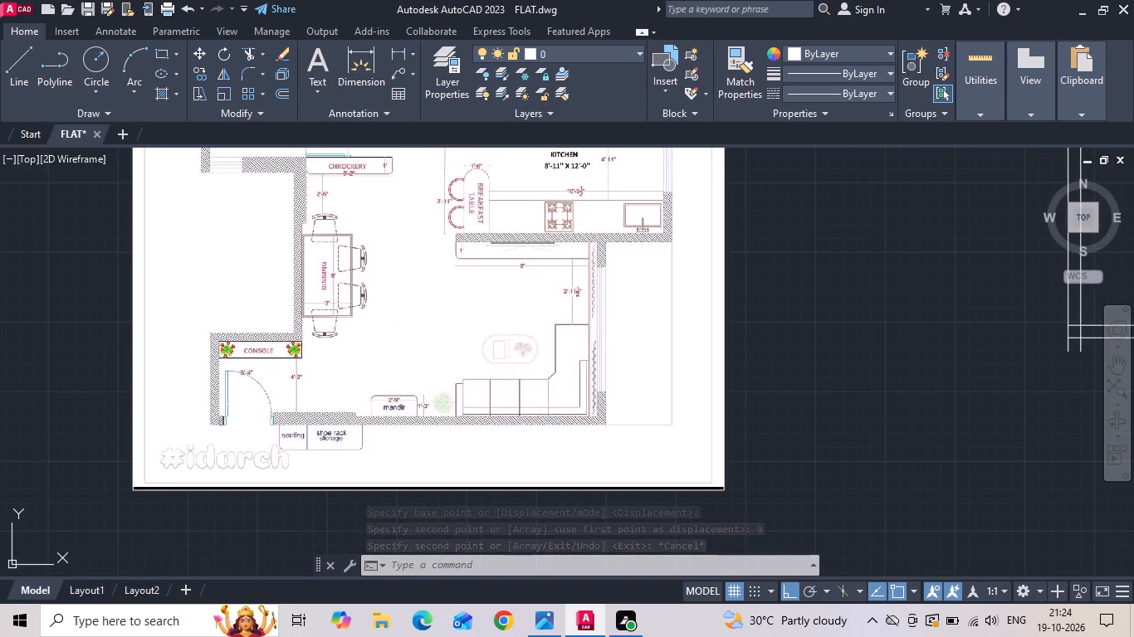
pyautogui.scroll(-2, 248, 365)
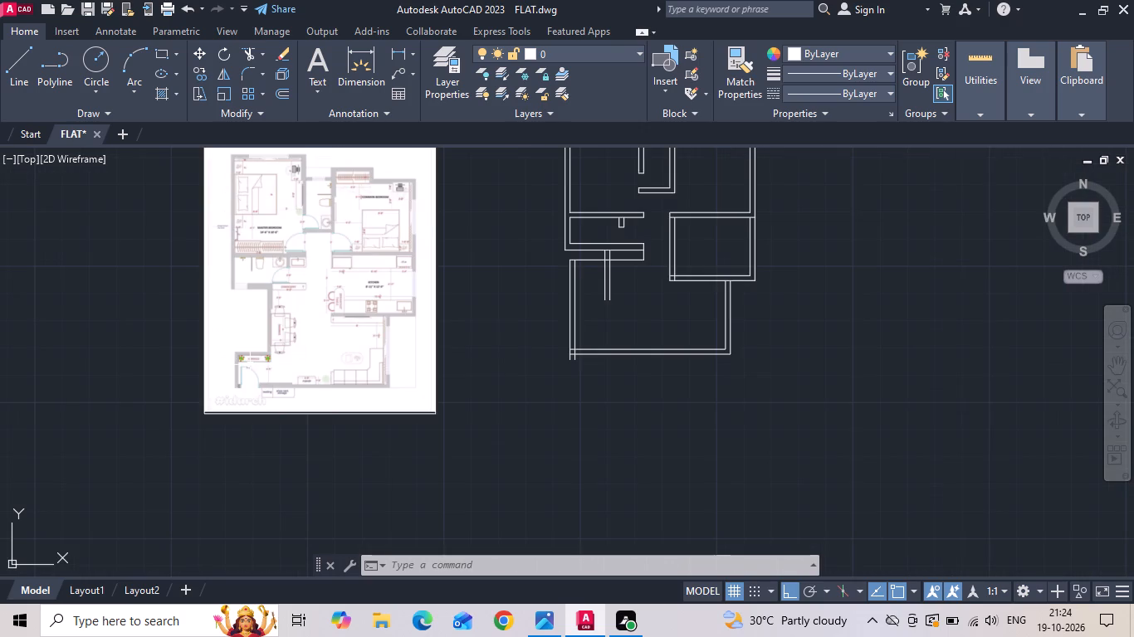
pyautogui.scroll(2, 646, 288)
pyautogui.scroll(-1, 646, 297)
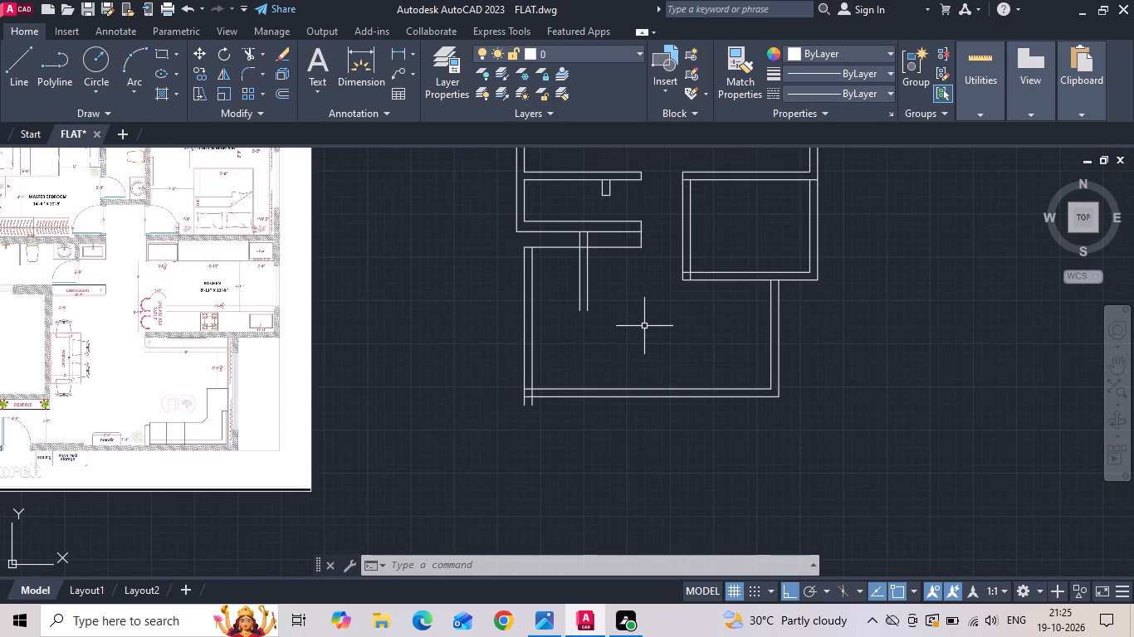
pyautogui.write('ex')
pyautogui.press('space')
pyautogui.moveTo(604, 293); pyautogui.dragTo(558, 300)
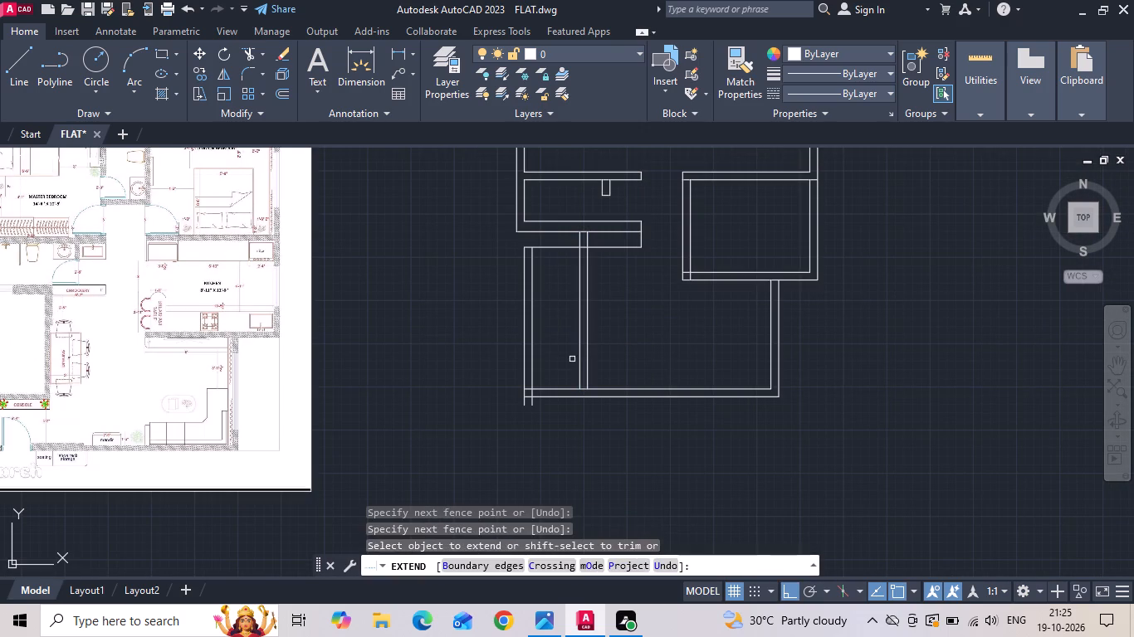
pyautogui.press('Escape')
# Offset the bottom wall's inner line 4'3" upward for the console wall beside the entrance.
pyautogui.scroll(2, 0, 468)
pyautogui.write('o')
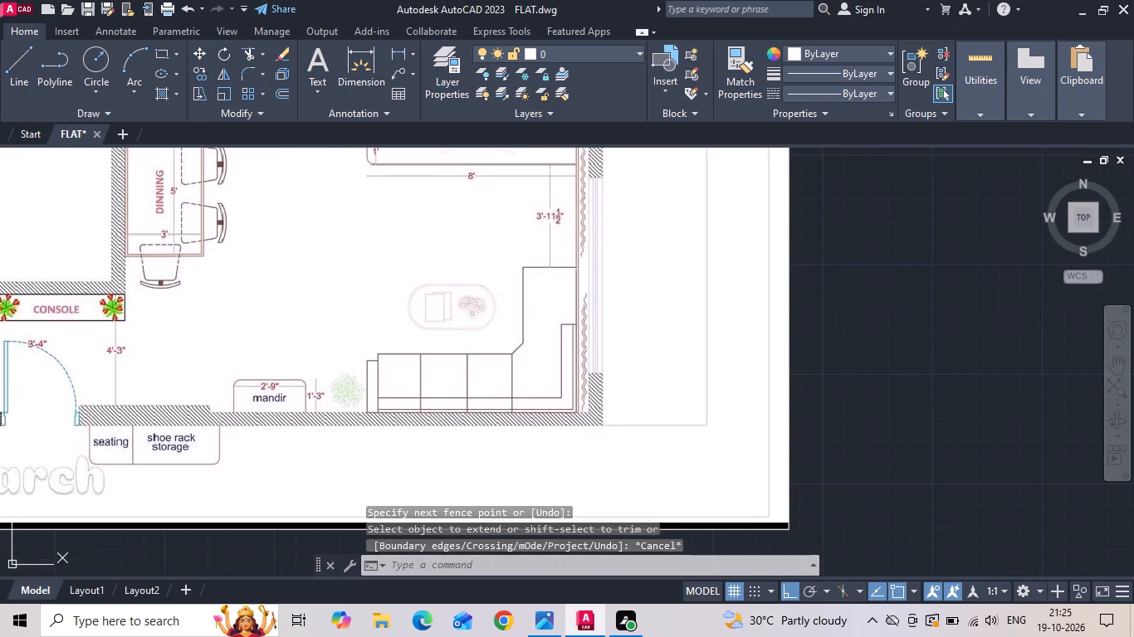
pyautogui.press('space')
pyautogui.press('4')
pyautogui.press("'")
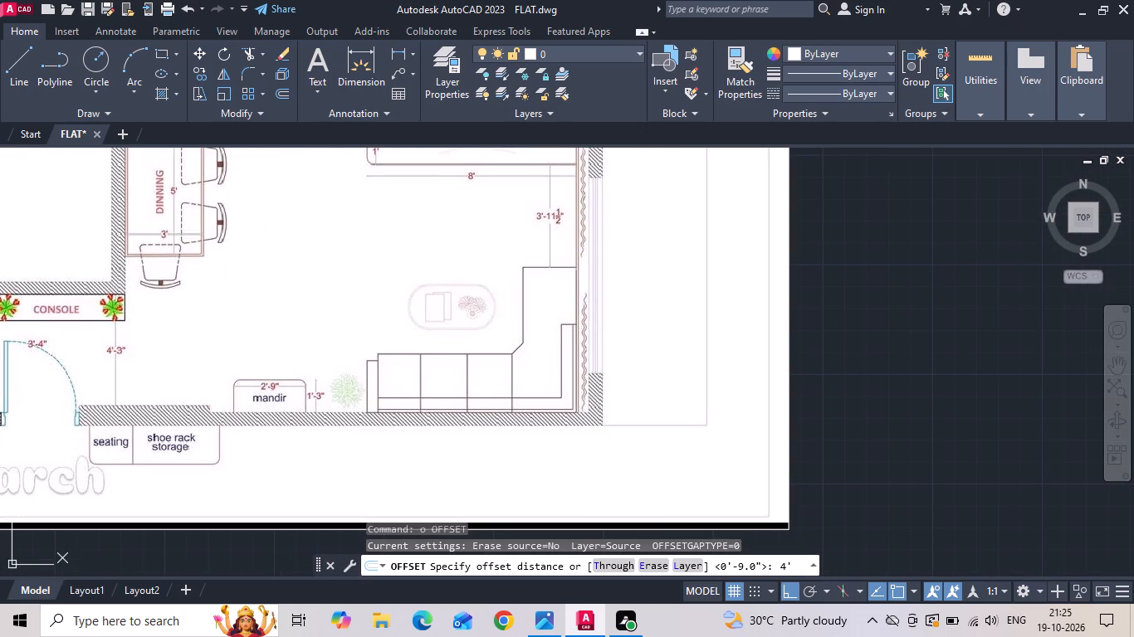
pyautogui.write('3')
pyautogui.press('space')
pyautogui.scroll(-1, 391, 301)
pyautogui.moveTo(548, 275); pyautogui.dragTo(345, 299, button='middle')
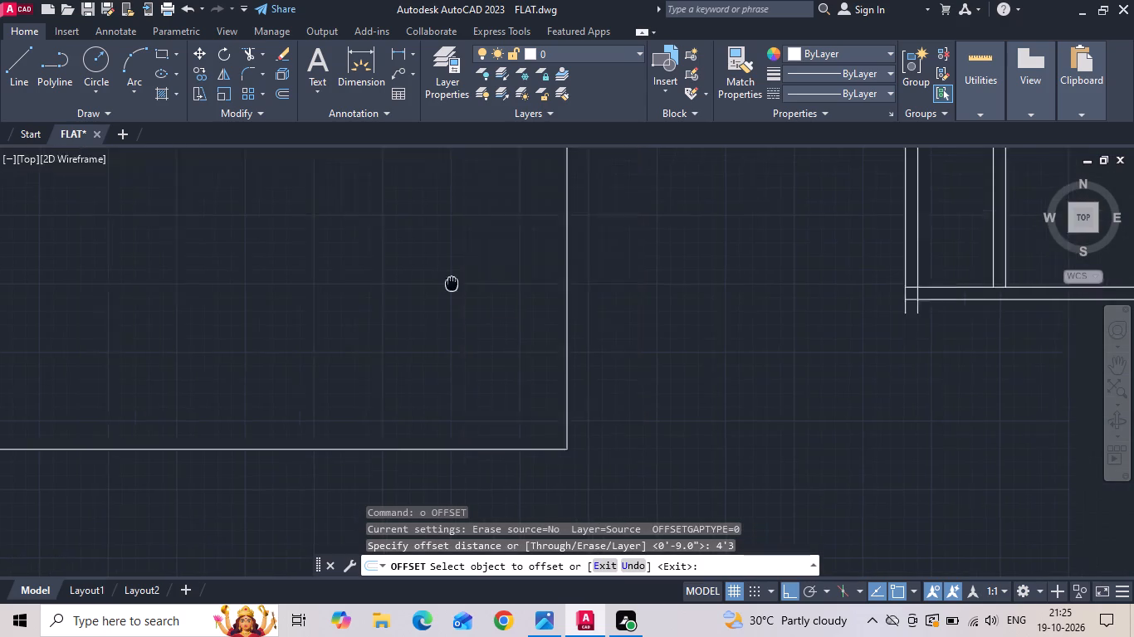
pyautogui.moveTo(345, 299); pyautogui.dragTo(134, 314, button='middle')
pyautogui.moveTo(591, 323); pyautogui.dragTo(591, 311)
pyautogui.click(593, 270)
pyautogui.press('Escape')
# Offset the console wall line 9" upward to give the wall its thickness.
pyautogui.write('o')
pyautogui.press('space')
pyautogui.press('9')
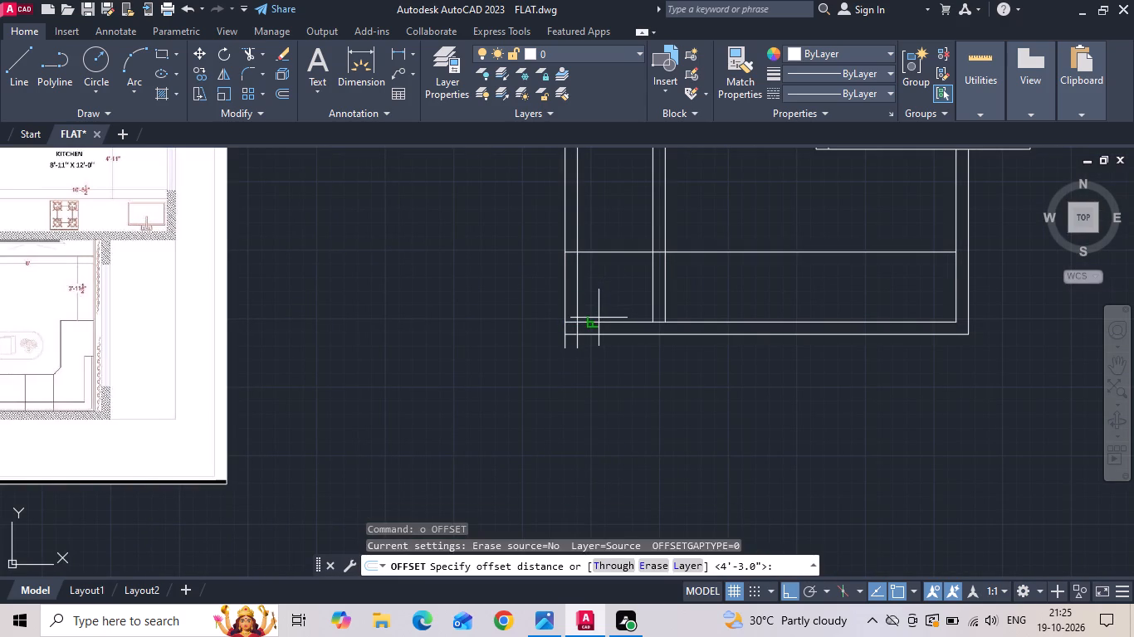
pyautogui.press('space')
pyautogui.moveTo(598, 250); pyautogui.dragTo(602, 208)
pyautogui.click(608, 173)
pyautogui.moveTo(603, 255); pyautogui.dragTo(582, 352, button='middle')
pyautogui.press('Escape')
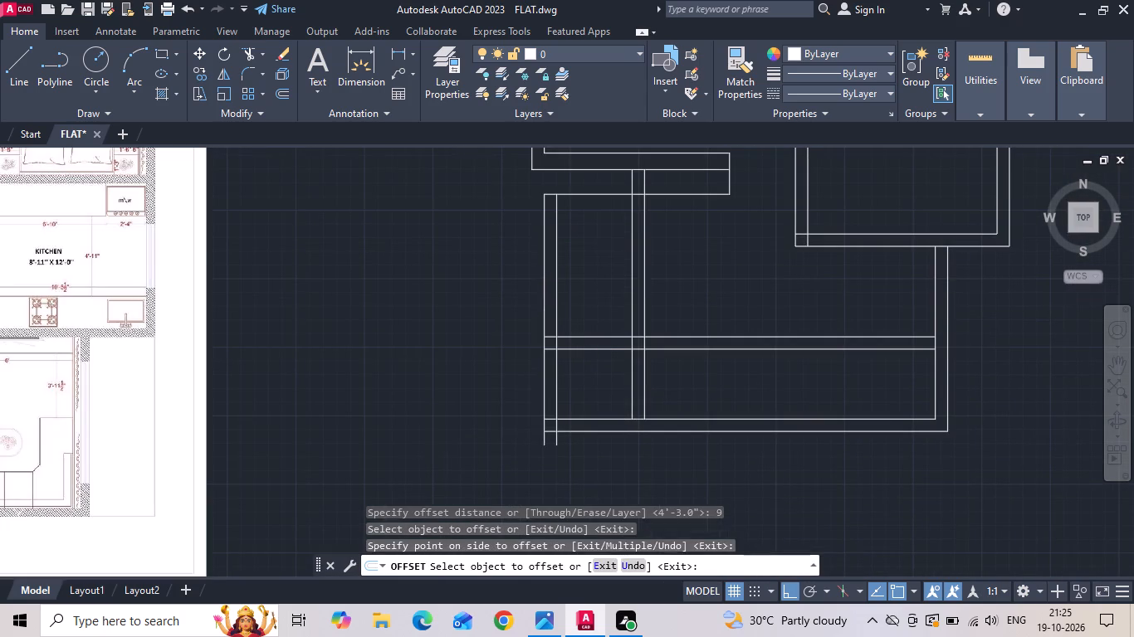
# Trim the entrance side wall lines above the console wall and the crockery's lower line outside the dining wall.
pyautogui.write('tr')
pyautogui.press('space')
pyautogui.moveTo(528, 312); pyautogui.dragTo(608, 284)
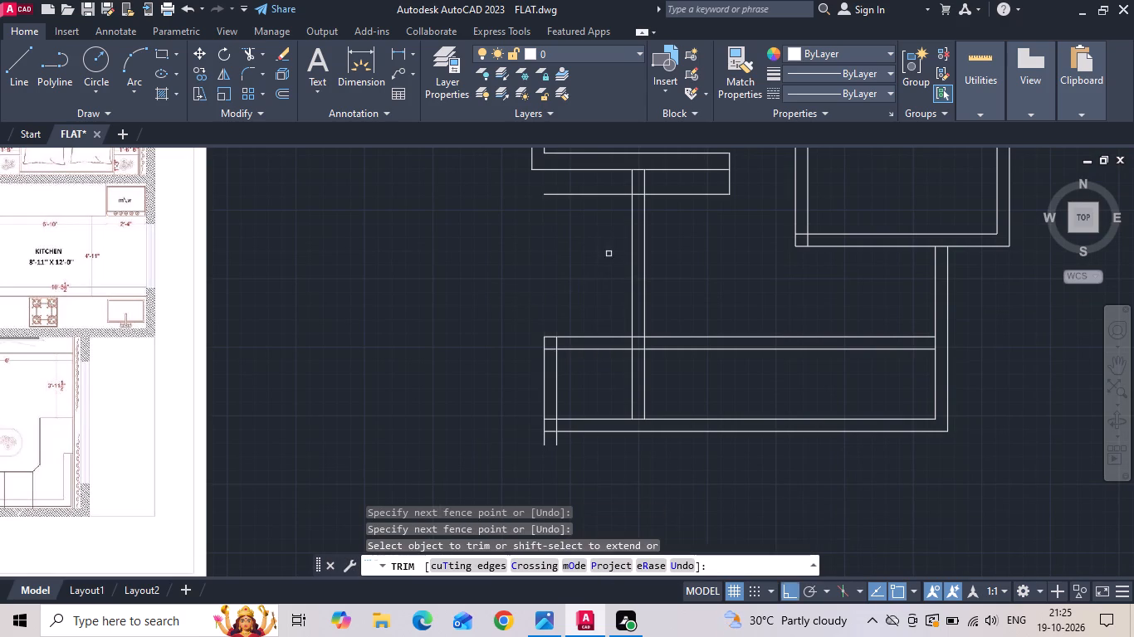
pyautogui.click(637, 194)
pyautogui.moveTo(605, 189); pyautogui.dragTo(593, 216)
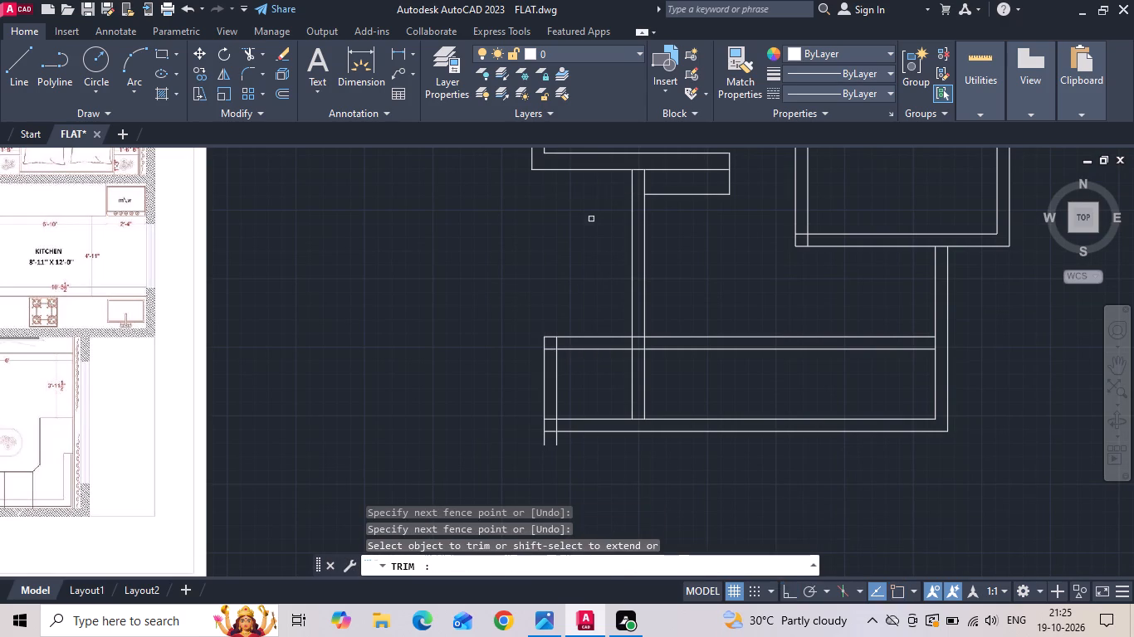
# Trim the line stubs below the bottom wall and the dining and console wall lines running past their junction.
pyautogui.click(525, 444)
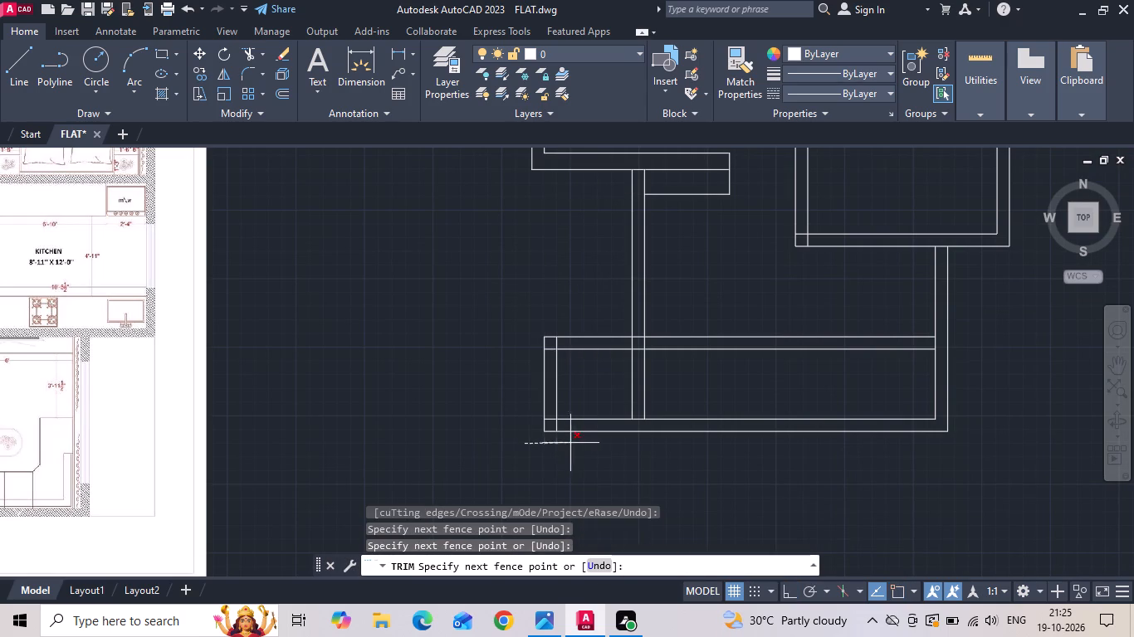
pyautogui.click(571, 443)
pyautogui.moveTo(622, 383); pyautogui.dragTo(710, 387)
pyautogui.moveTo(701, 373); pyautogui.dragTo(702, 328)
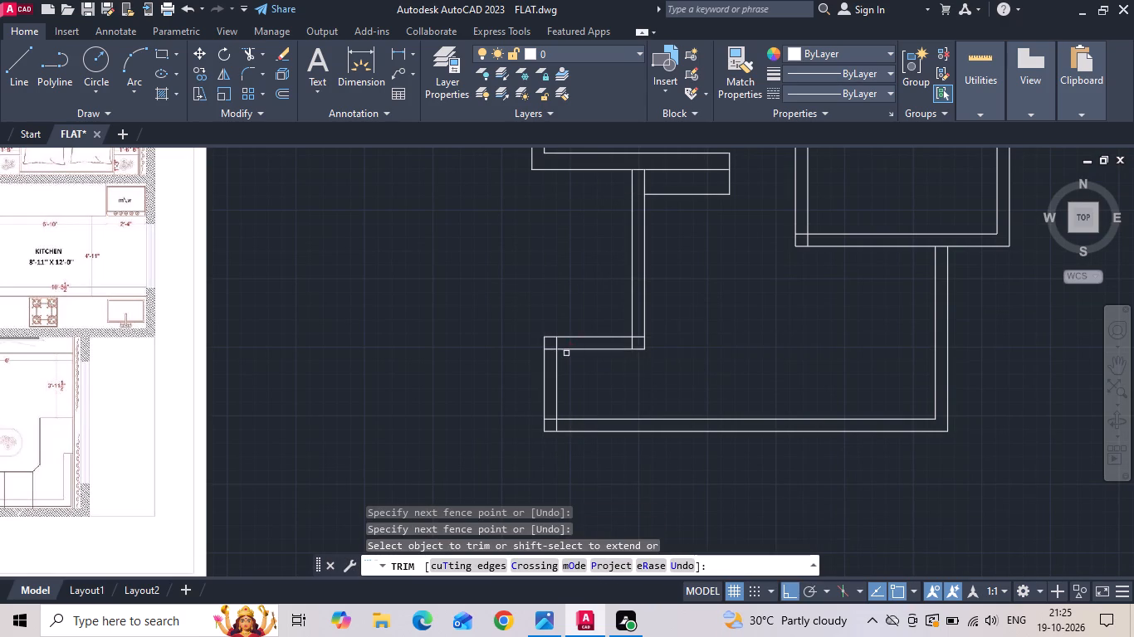
# Trim the overlapping lines at both ends of the console wall to leave clean wall corners.
pyautogui.scroll(1, 577, 349)
pyautogui.scroll(3, 677, 320)
pyautogui.moveTo(664, 322); pyautogui.dragTo(447, 402)
pyautogui.scroll(-1, 285, 370)
pyautogui.moveTo(320, 383); pyautogui.dragTo(490, 311, button='middle')
pyautogui.scroll(2, 421, 329)
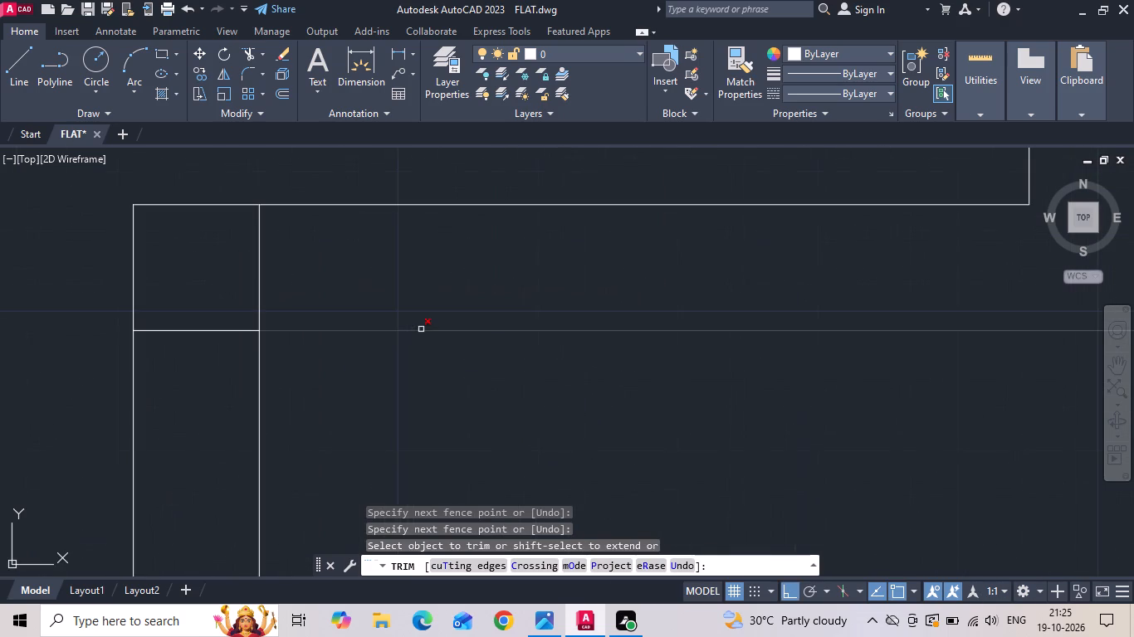
pyautogui.moveTo(298, 275); pyautogui.dragTo(186, 382)
pyautogui.press('Escape')
# Save the drawing.
pyautogui.hotkey('ctrl', 's')
pyautogui.hotkey('ctrl', 's')
pyautogui.hotkey('ctrl', 's')
pyautogui.hotkey('ctrl', 's')
pyautogui.hotkey('ctrl', 's')
pyautogui.hotkey('ctrl', 's')
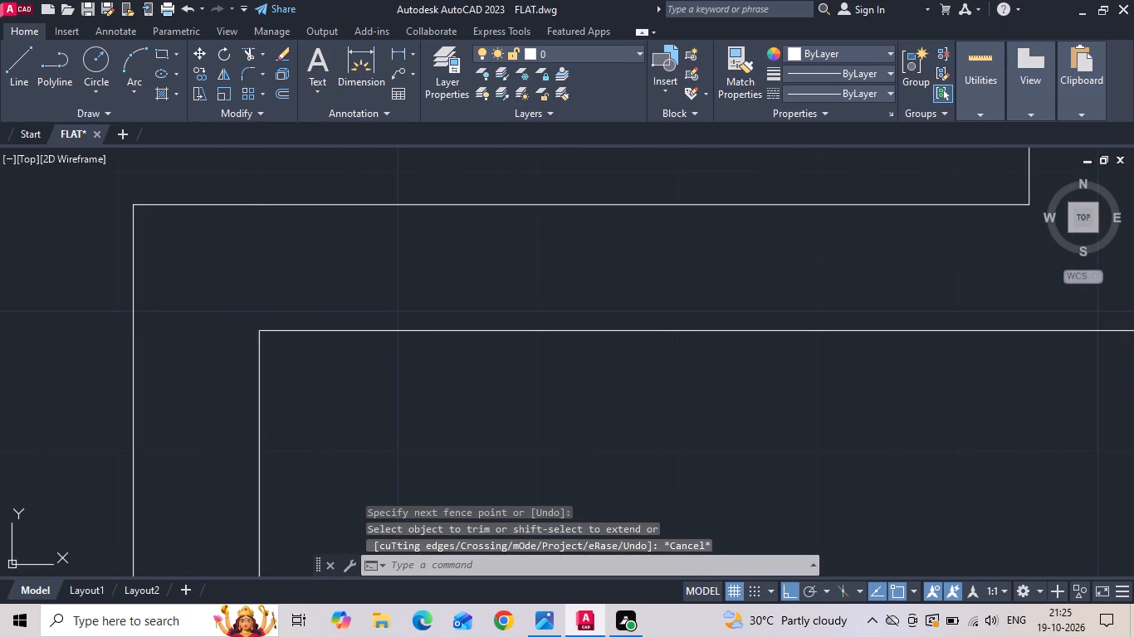
# Examine the entrance door opening and its adjoining walls in the reference image.
pyautogui.scroll(-3, 419, 343)
pyautogui.scroll(-2, 676, 382)
pyautogui.scroll(-3, 588, 246)
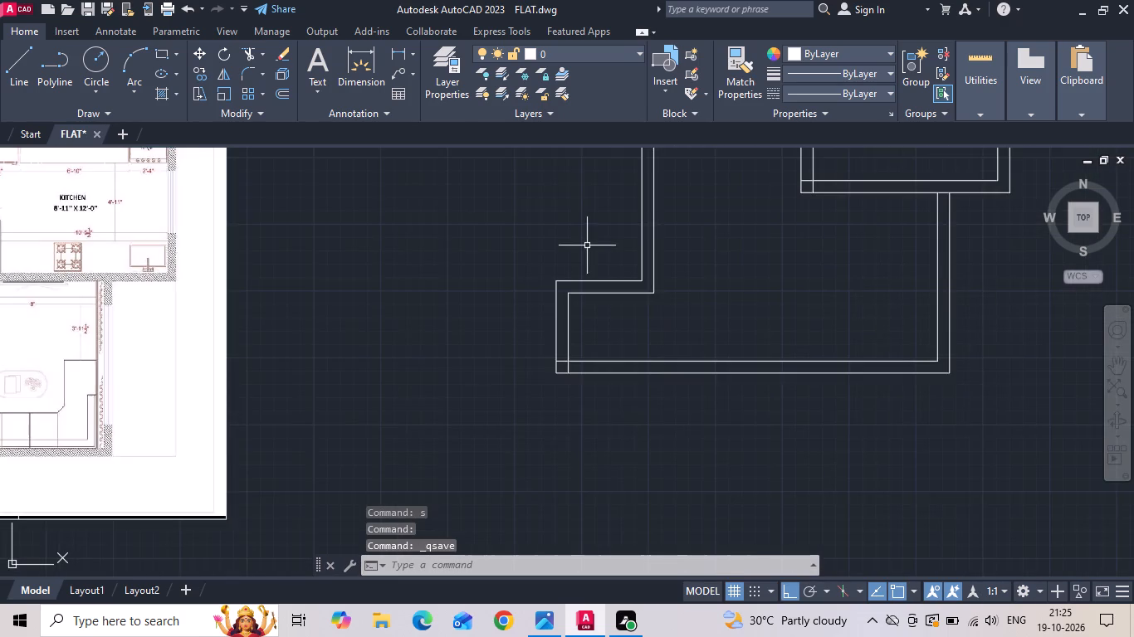
pyautogui.scroll(-1, 587, 246)
pyautogui.scroll(3, 191, 395)
pyautogui.scroll(2, 428, 289)
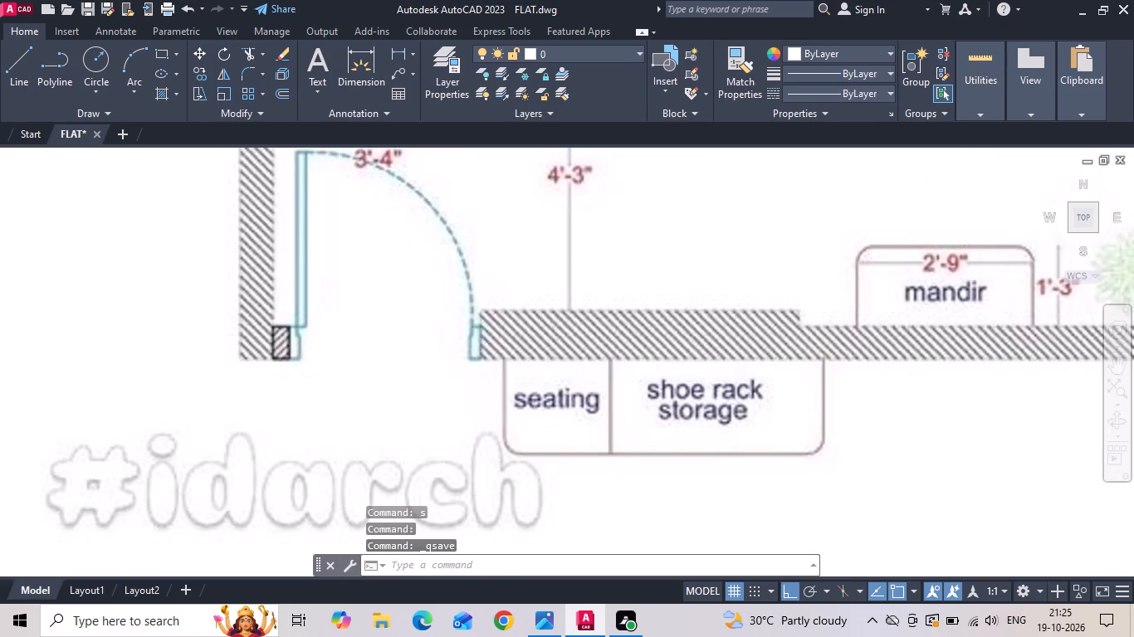
pyautogui.scroll(-1, 358, 402)
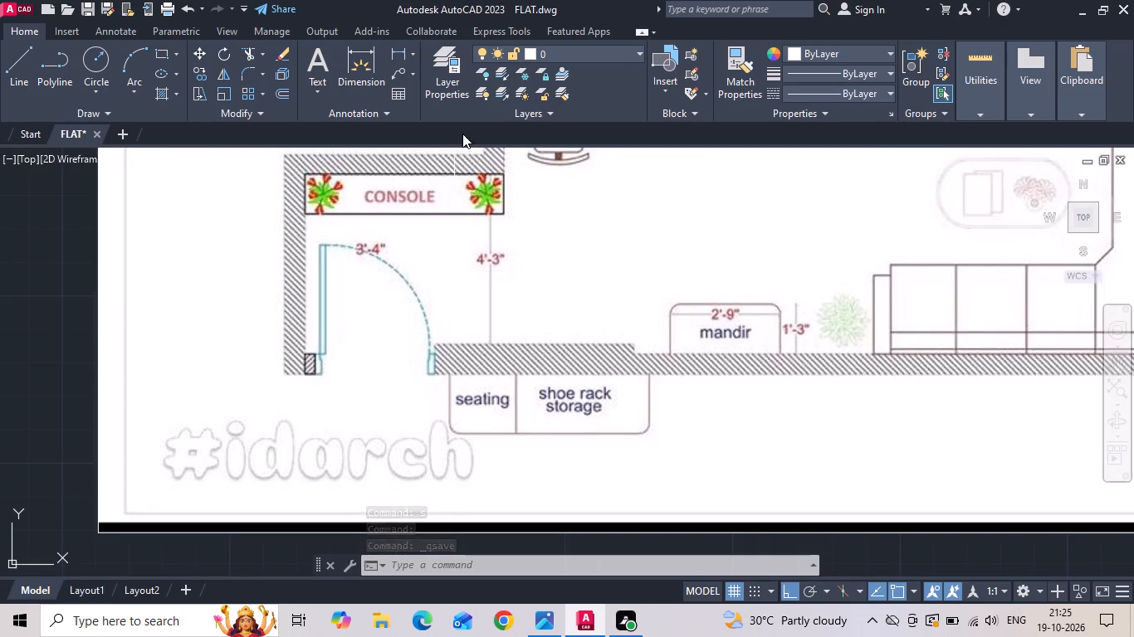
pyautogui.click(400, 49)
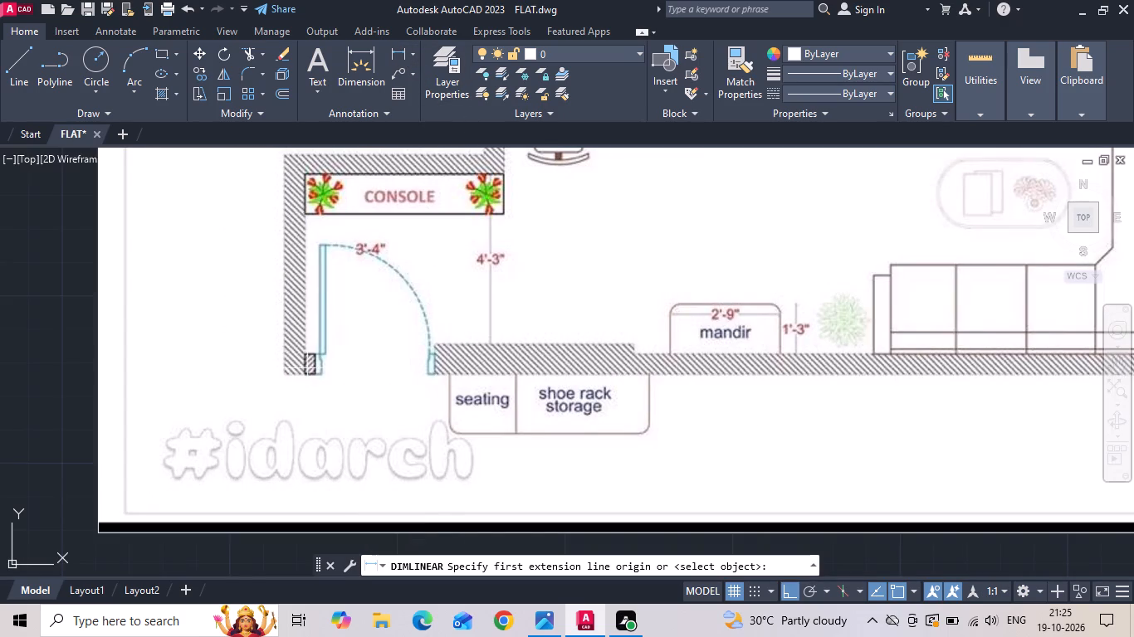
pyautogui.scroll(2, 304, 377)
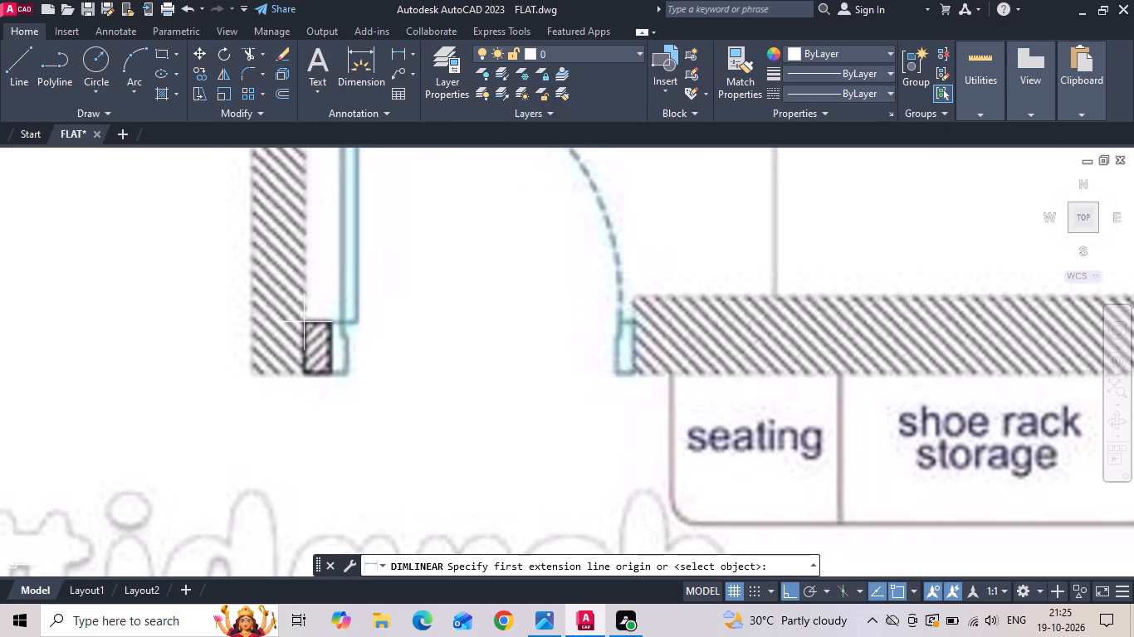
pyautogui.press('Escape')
# Copy the entrance side wall's inner line 3'10" and 6" towards the living room to mark the doorway edges.
pyautogui.scroll(-5, 249, 328)
pyautogui.scroll(2, 789, 250)
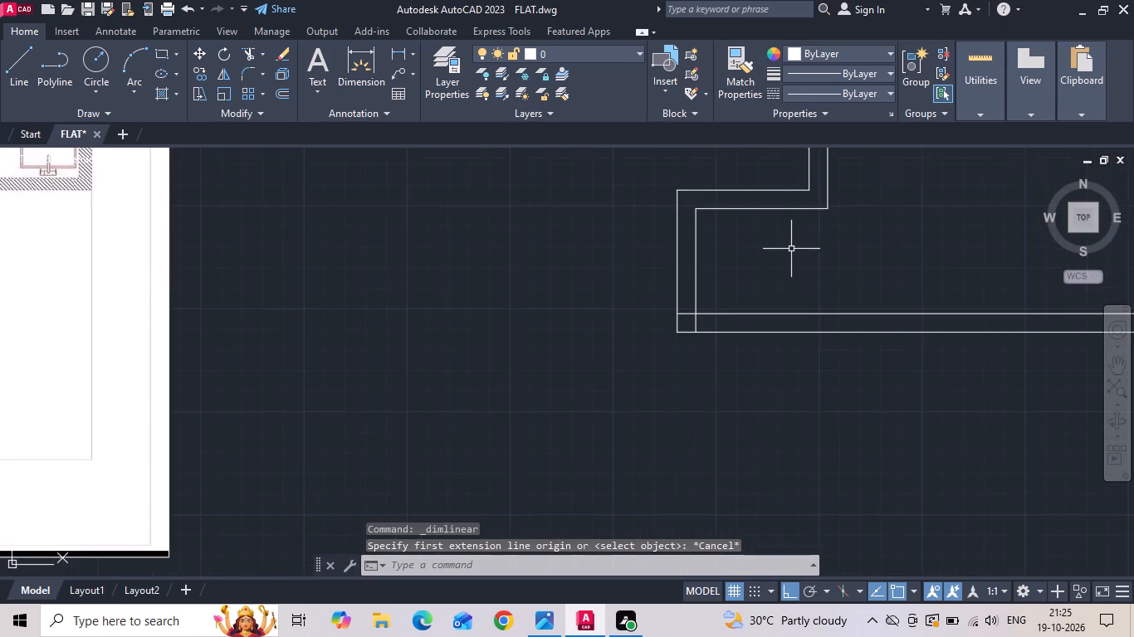
pyautogui.scroll(-1, 781, 261)
pyautogui.scroll(2, 796, 269)
pyautogui.moveTo(796, 272); pyautogui.dragTo(487, 391, button='middle')
pyautogui.moveTo(477, 384); pyautogui.dragTo(421, 396)
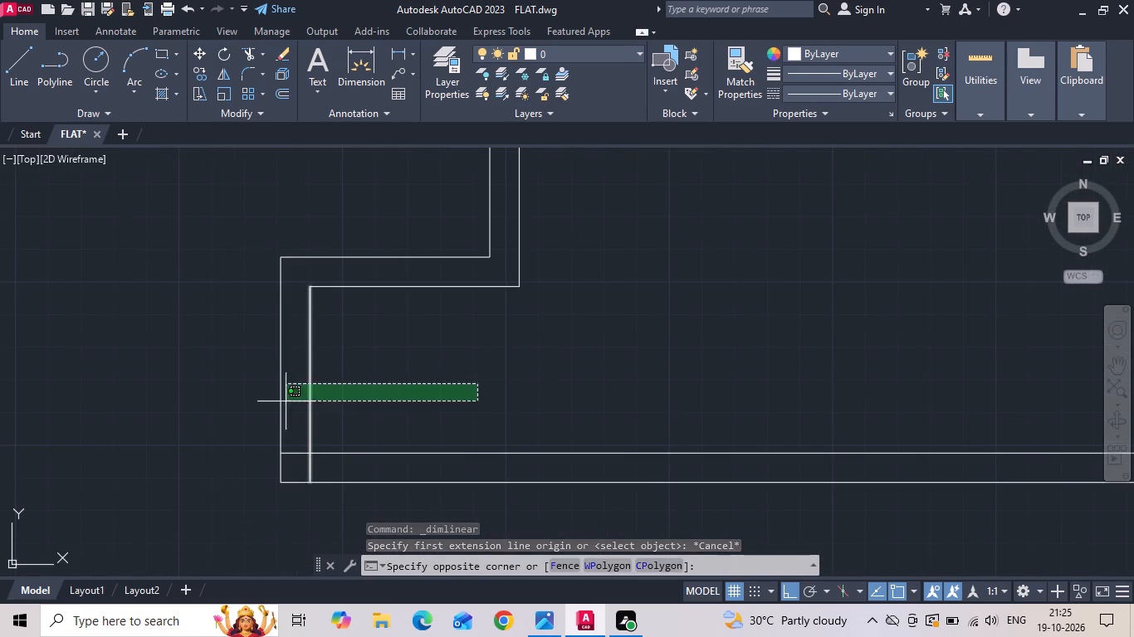
pyautogui.click(284, 401)
pyautogui.rightClick(296, 382)
pyautogui.click(320, 316)
pyautogui.moveTo(441, 399); pyautogui.dragTo(486, 406)
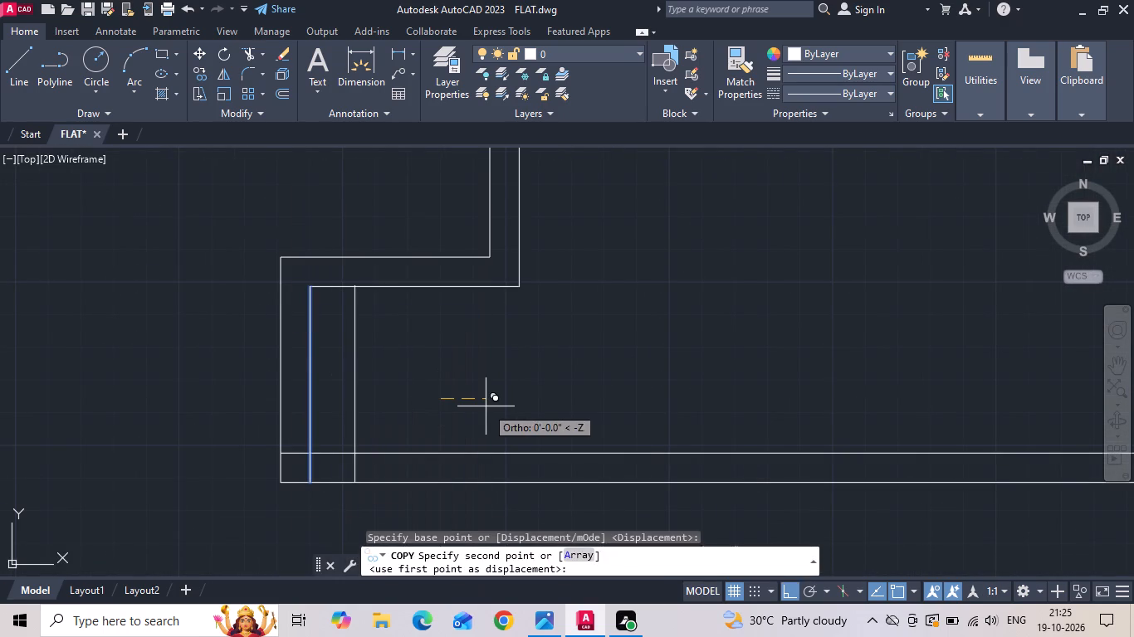
pyautogui.write("3'10")
pyautogui.press('Return')
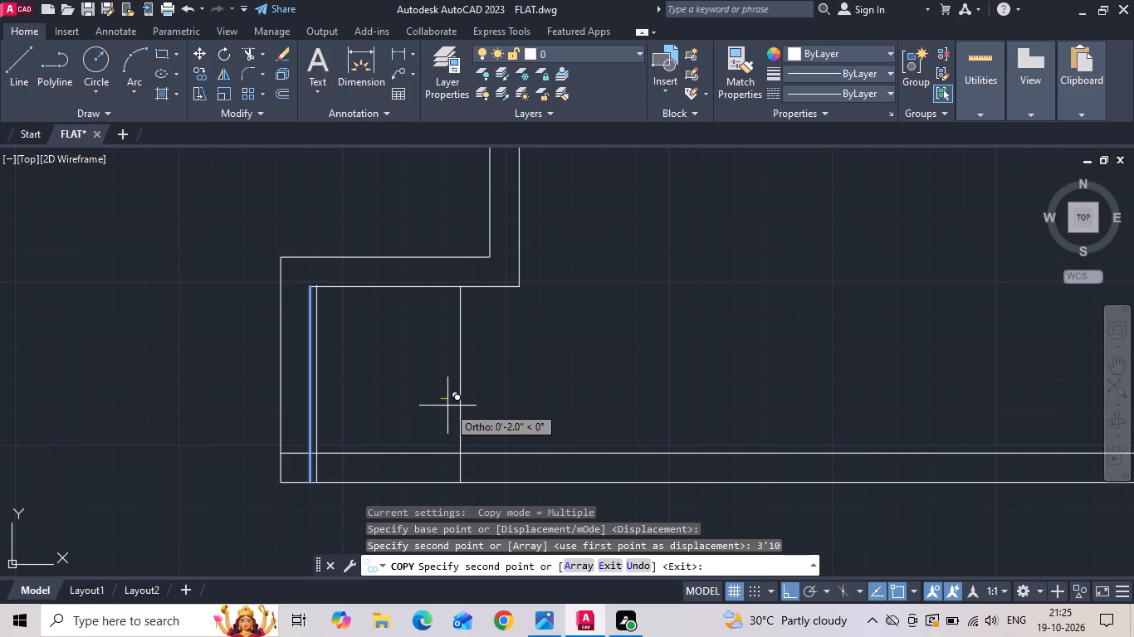
pyautogui.press('6')
pyautogui.press('Return')
pyautogui.press('Escape')
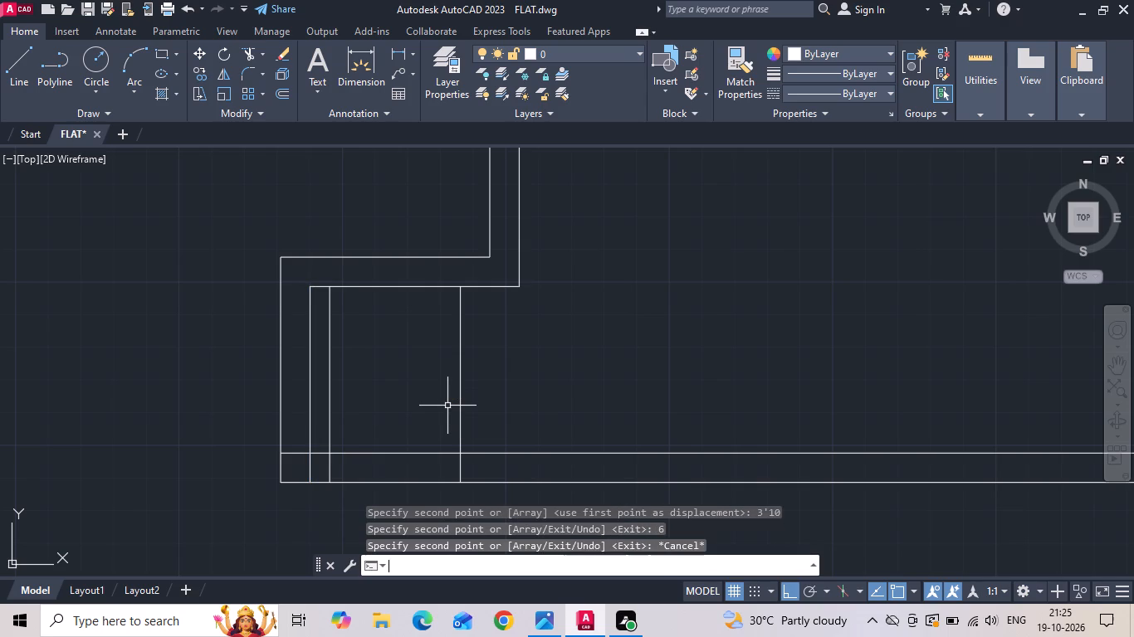
# Trim the bottom wall lines between the two copied lines and the farther copied line above the wall to open the entrance doorway.
pyautogui.write('tr')
pyautogui.press('space')
pyautogui.moveTo(447, 406); pyautogui.dragTo(408, 520)
pyautogui.moveTo(421, 464); pyautogui.dragTo(504, 396)
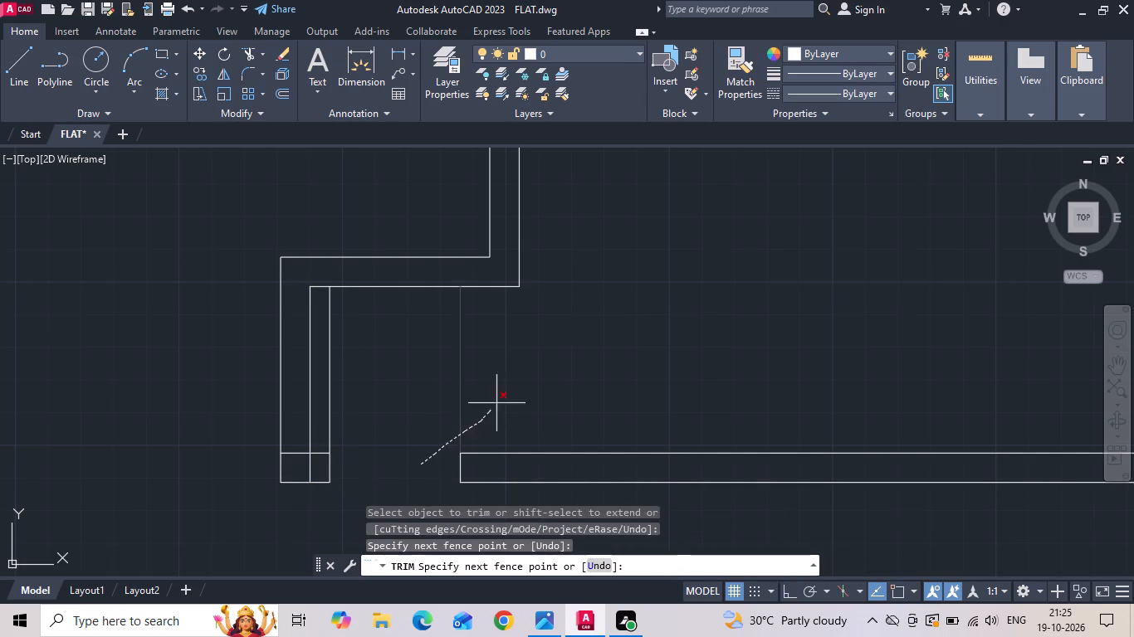
pyautogui.moveTo(504, 396); pyautogui.dragTo(505, 395)
# Trim the overlapping lines inside the short wall stub beside the doorway and the 6" copied line above it.
pyautogui.click(312, 464)
pyautogui.click(299, 451)
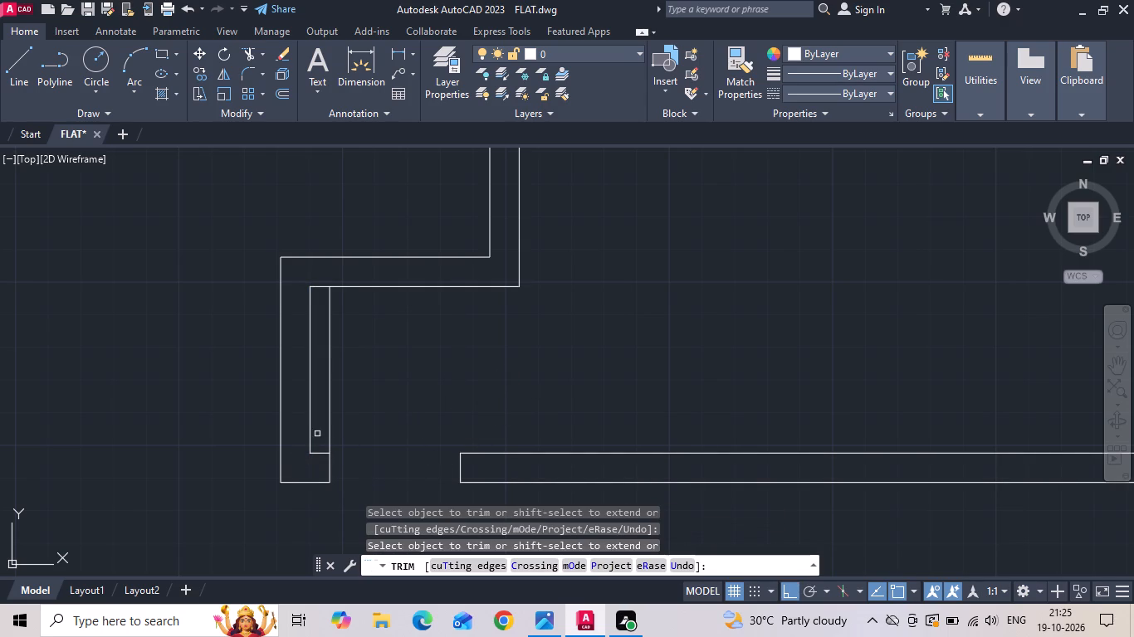
pyautogui.moveTo(318, 430); pyautogui.dragTo(386, 399)
pyautogui.scroll(-4, 518, 383)
pyautogui.press('Escape')
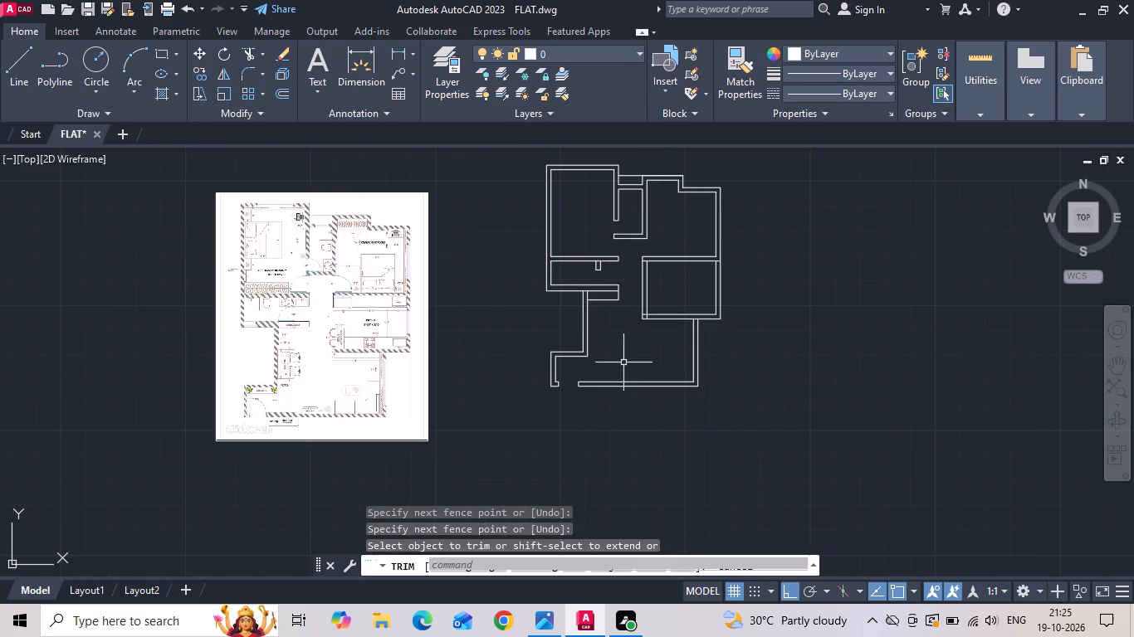
# Trim the line crossing the top of the dining wall where it meets the wall above the crockery unit.
pyautogui.scroll(1, 609, 367)
pyautogui.press('t')
pyautogui.press('r')
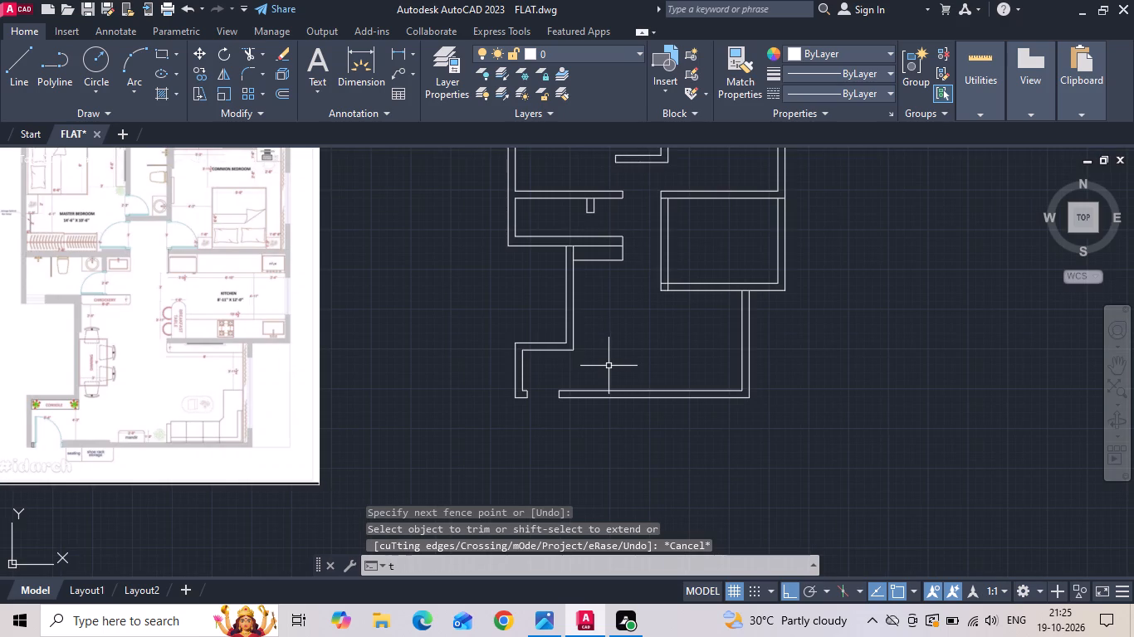
pyautogui.press('space')
pyautogui.press('space')
pyautogui.scroll(2, 568, 270)
pyautogui.click(569, 207)
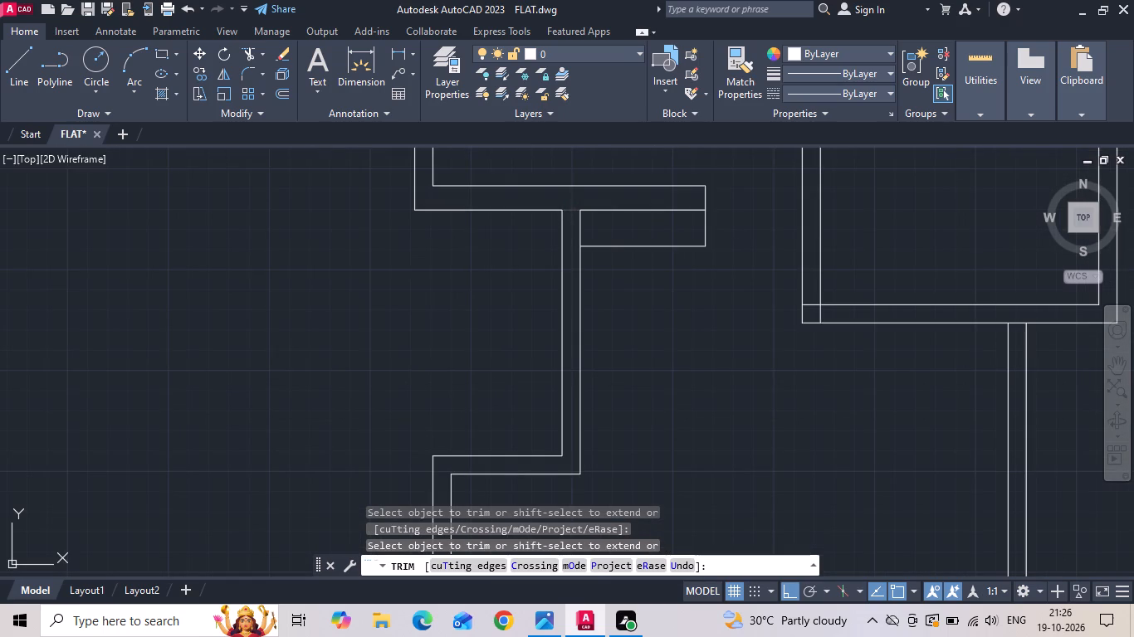
pyautogui.scroll(-3, 665, 315)
pyautogui.press('Escape')
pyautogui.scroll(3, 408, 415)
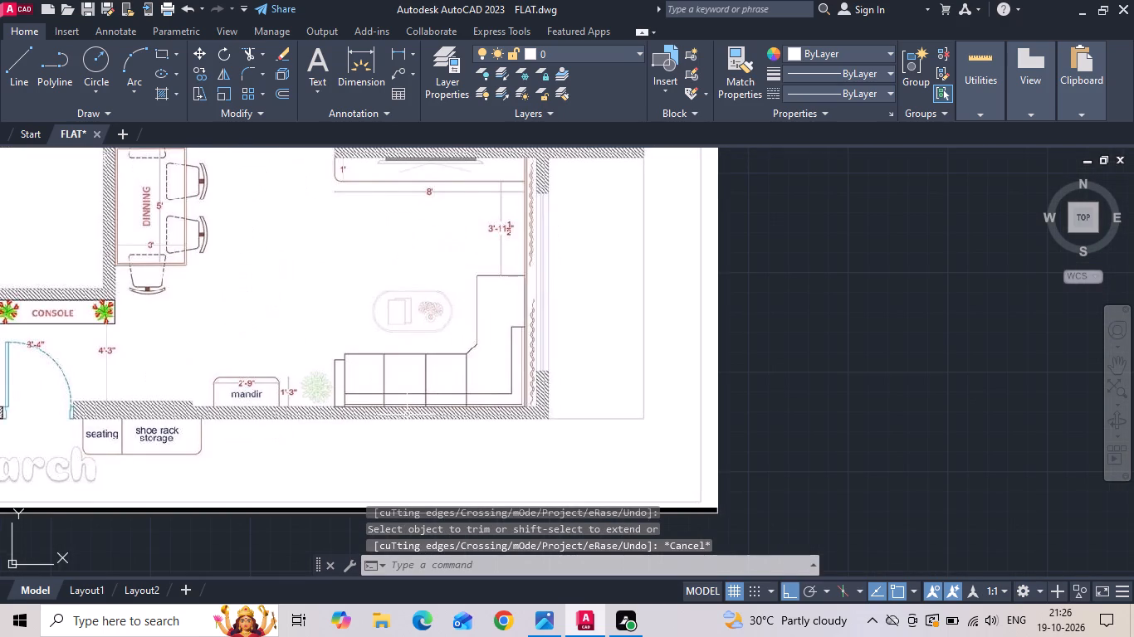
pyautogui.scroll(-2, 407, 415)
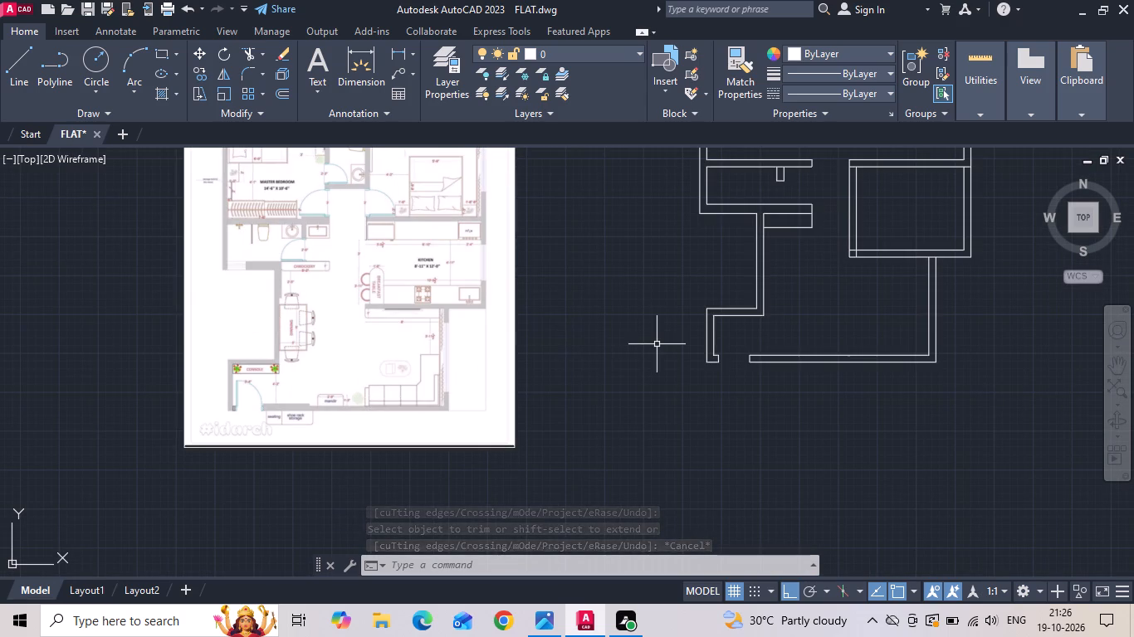
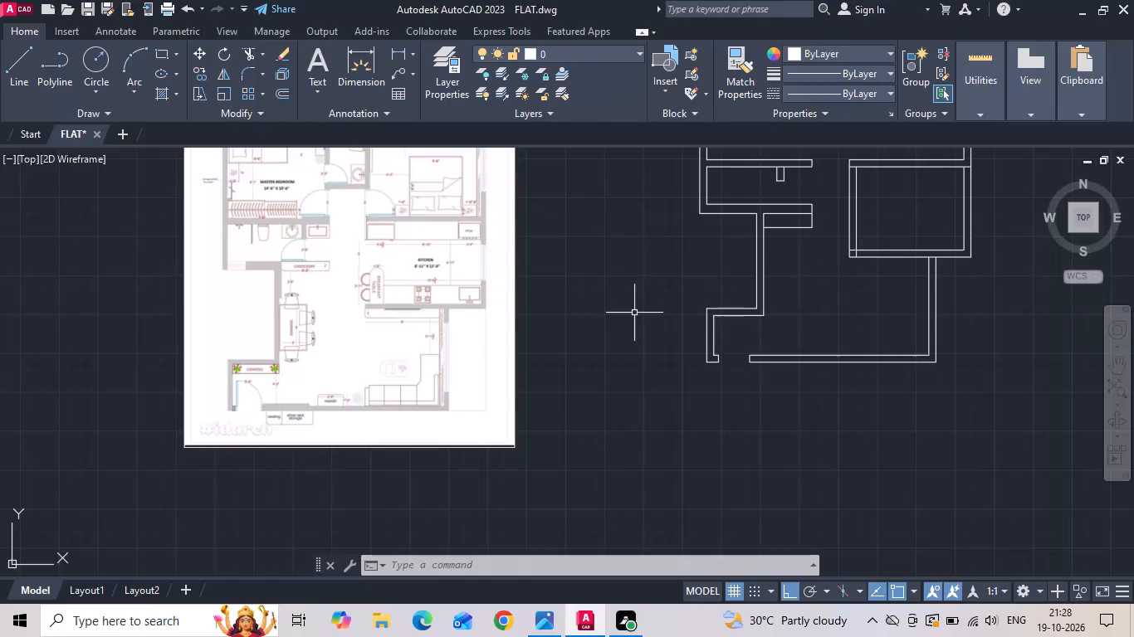
# Save the drawing.
pyautogui.hotkey('ctrl', 's')
pyautogui.hotkey('ctrl', 's')
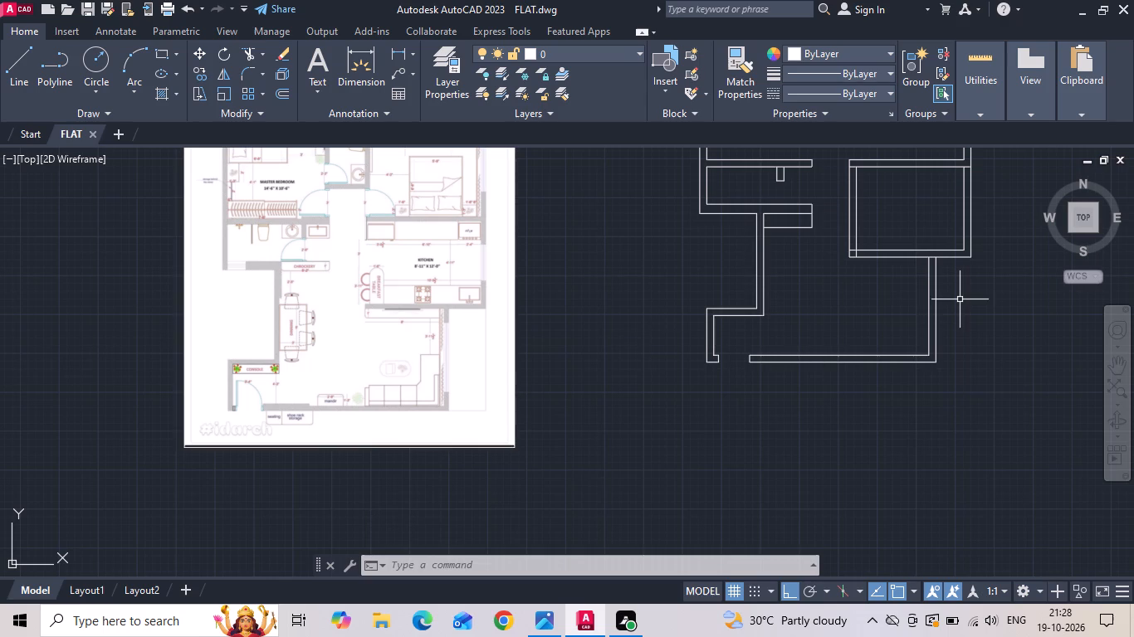
# Offset the kitchen's lower inner wall line 3' upward and the line at its upper wall 3' downward to mark the opening edges.
pyautogui.scroll(1, 960, 298)
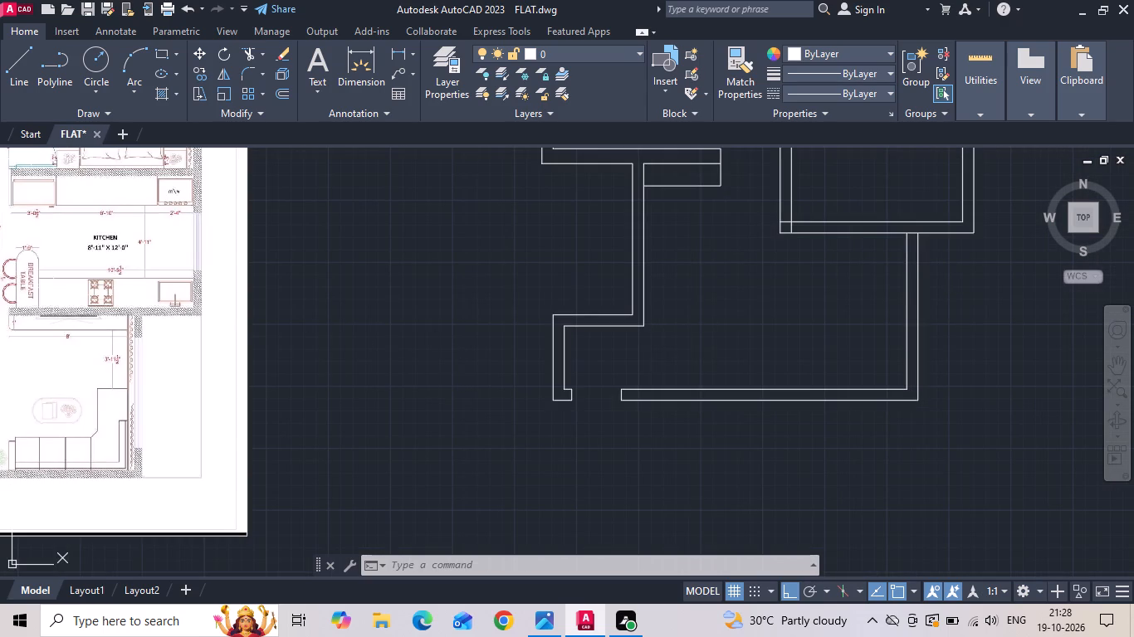
pyautogui.scroll(1, 40, 270)
pyautogui.moveTo(41, 268); pyautogui.dragTo(257, 266, button='middle')
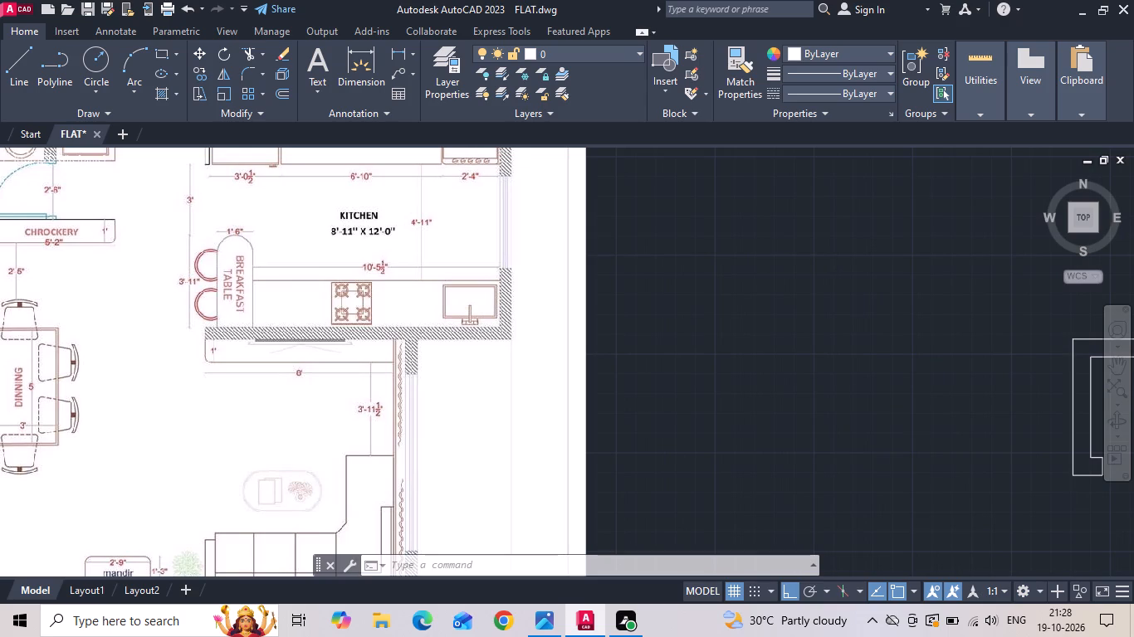
pyautogui.moveTo(248, 236); pyautogui.dragTo(267, 352, button='middle')
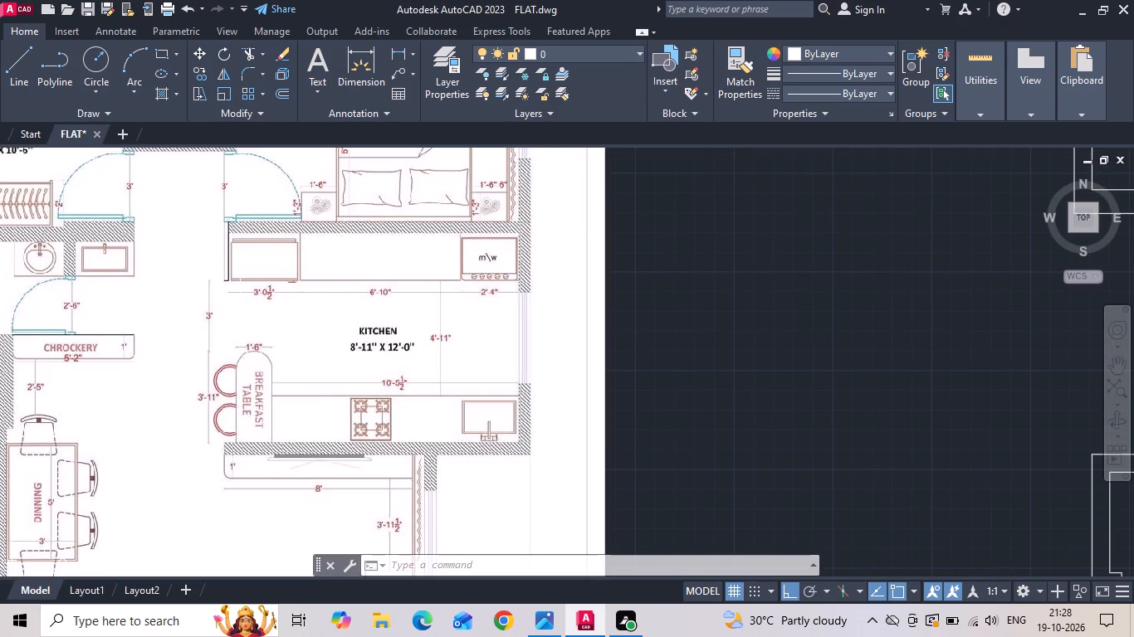
pyautogui.scroll(-3, 157, 275)
pyautogui.scroll(1, 353, 251)
pyautogui.scroll(2, 564, 291)
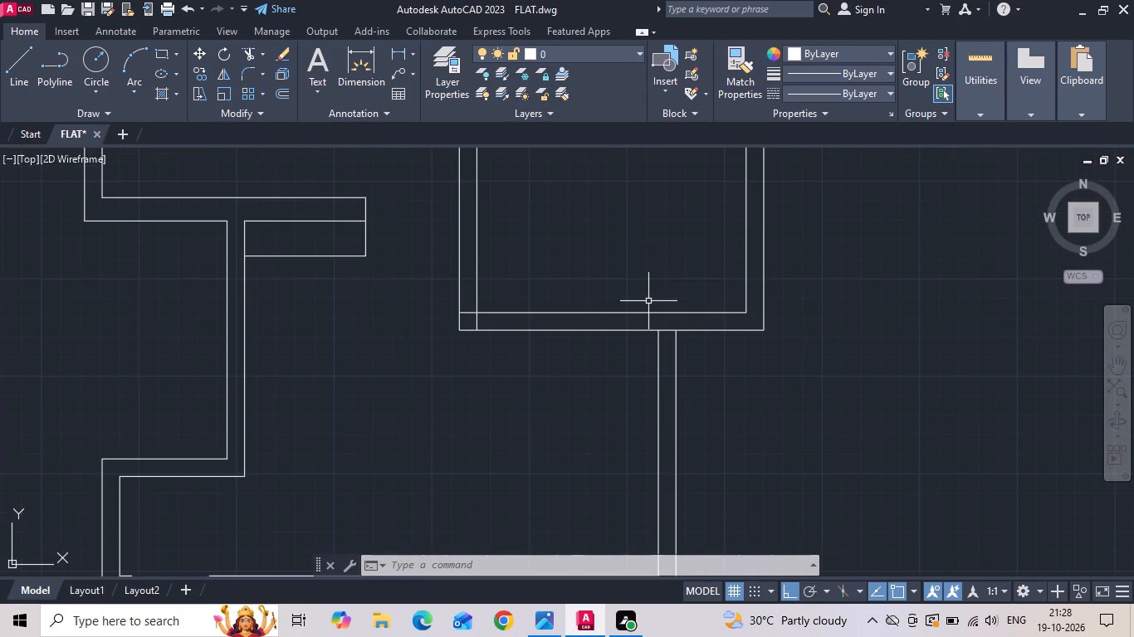
pyautogui.scroll(-1, 641, 291)
pyautogui.press('o')
pyautogui.press('Return')
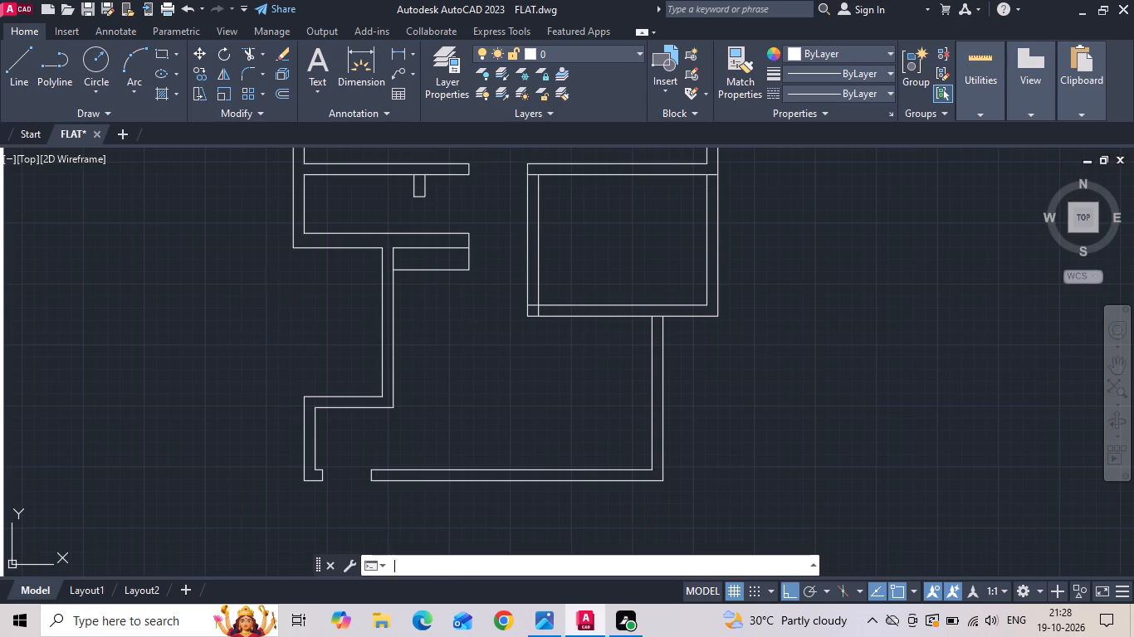
pyautogui.press('3')
pyautogui.press("'")
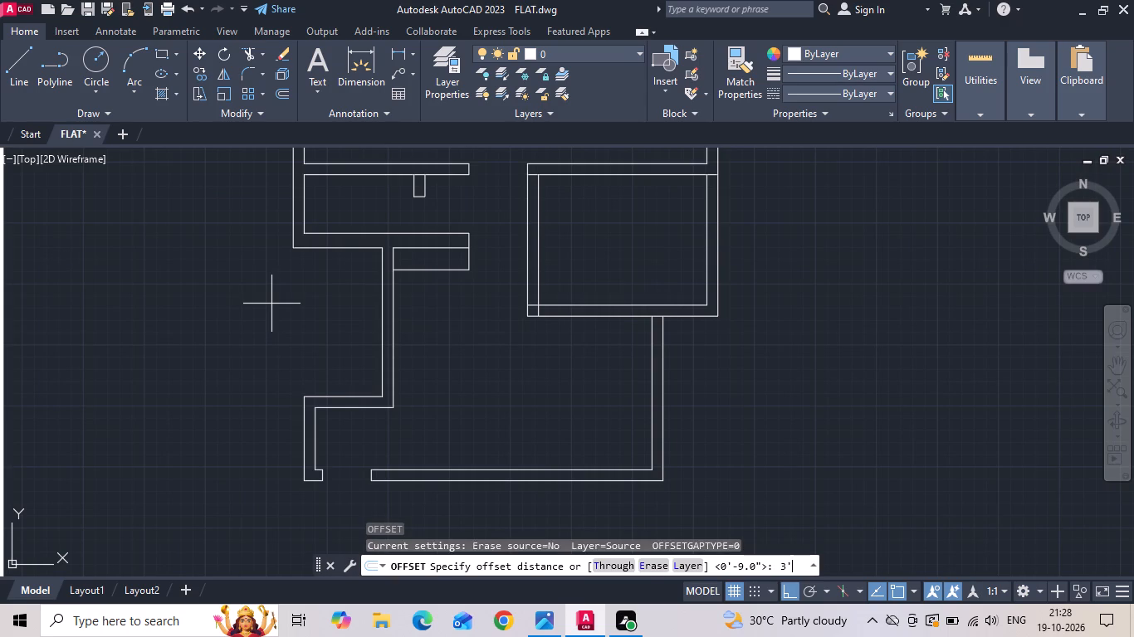
pyautogui.press('Return')
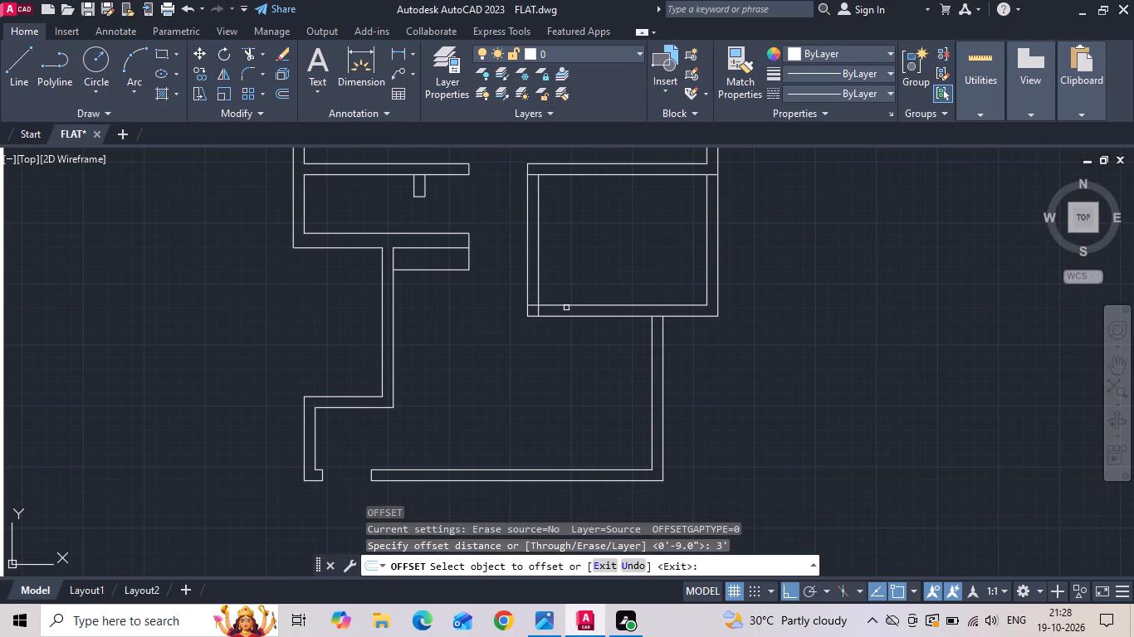
pyautogui.click(564, 304)
pyautogui.click(564, 255)
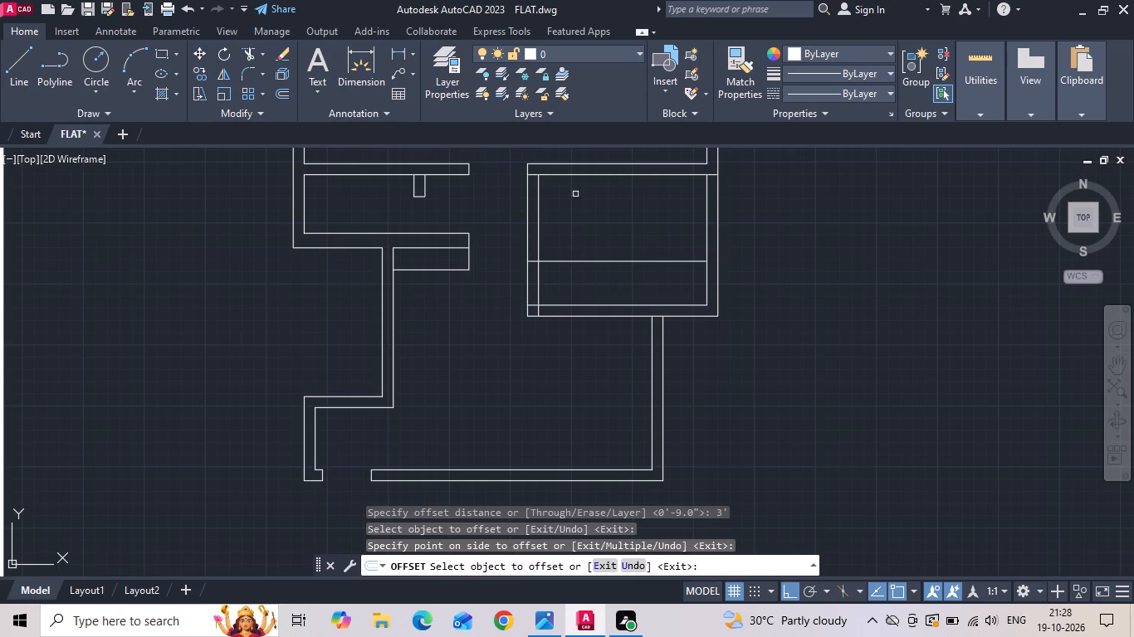
pyautogui.moveTo(573, 173); pyautogui.dragTo(573, 181)
pyautogui.click(568, 212)
pyautogui.press('Escape')
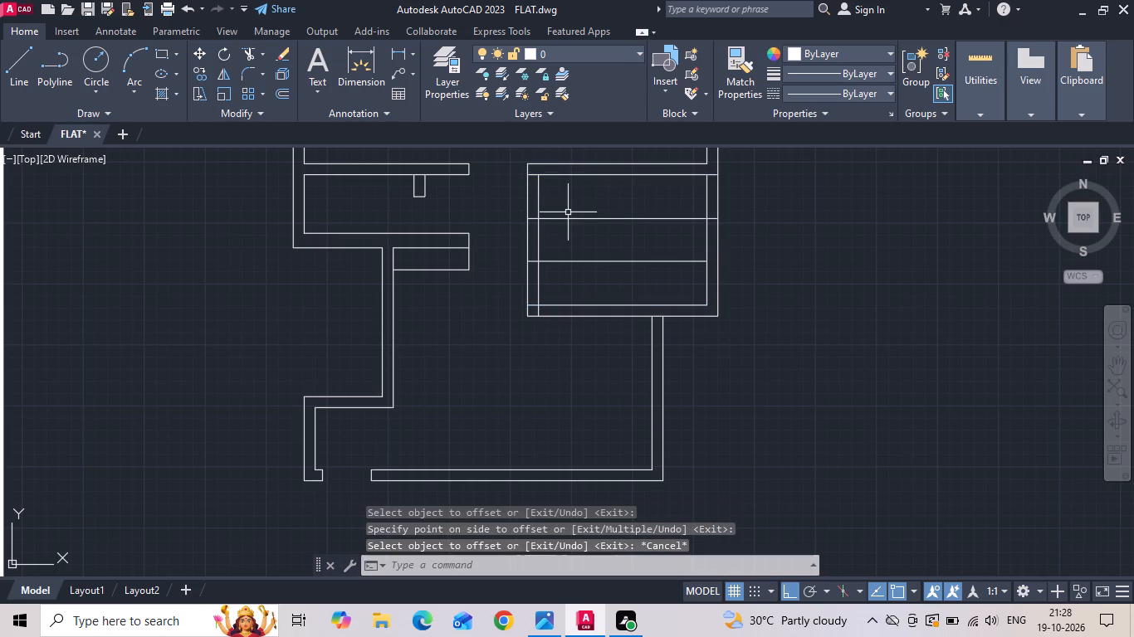
# Trim the kitchen's passage-side wall between the two offset lines to form the opening, and remove the excess of both lines.
pyautogui.write('tr')
pyautogui.press('space')
pyautogui.moveTo(521, 242); pyautogui.dragTo(590, 255)
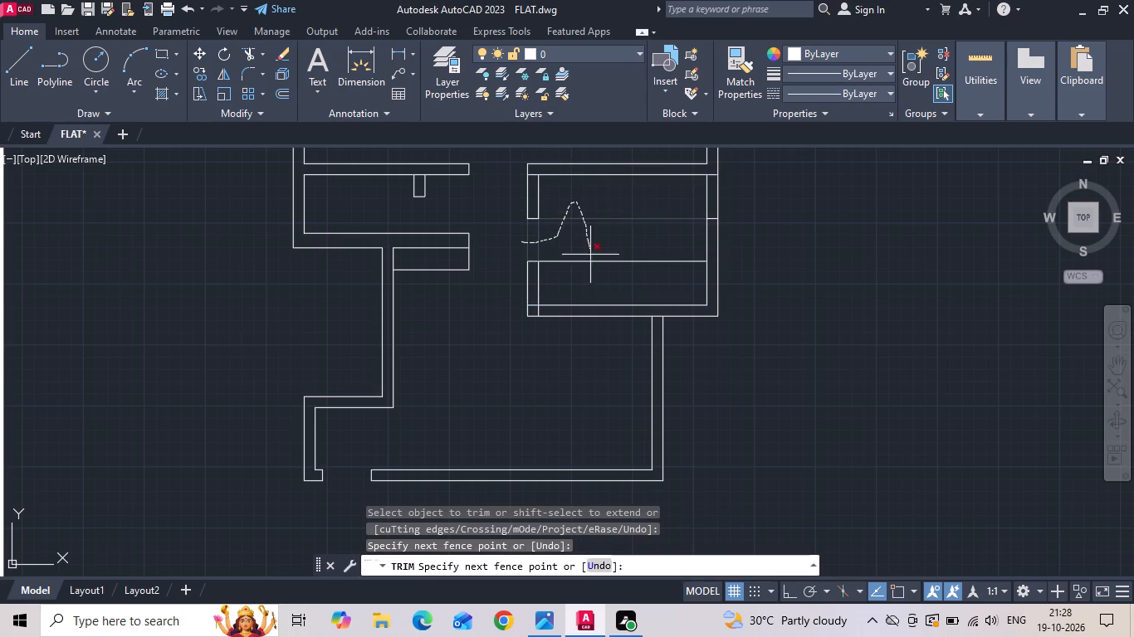
pyautogui.moveTo(590, 255); pyautogui.dragTo(599, 281)
pyautogui.scroll(1, 697, 217)
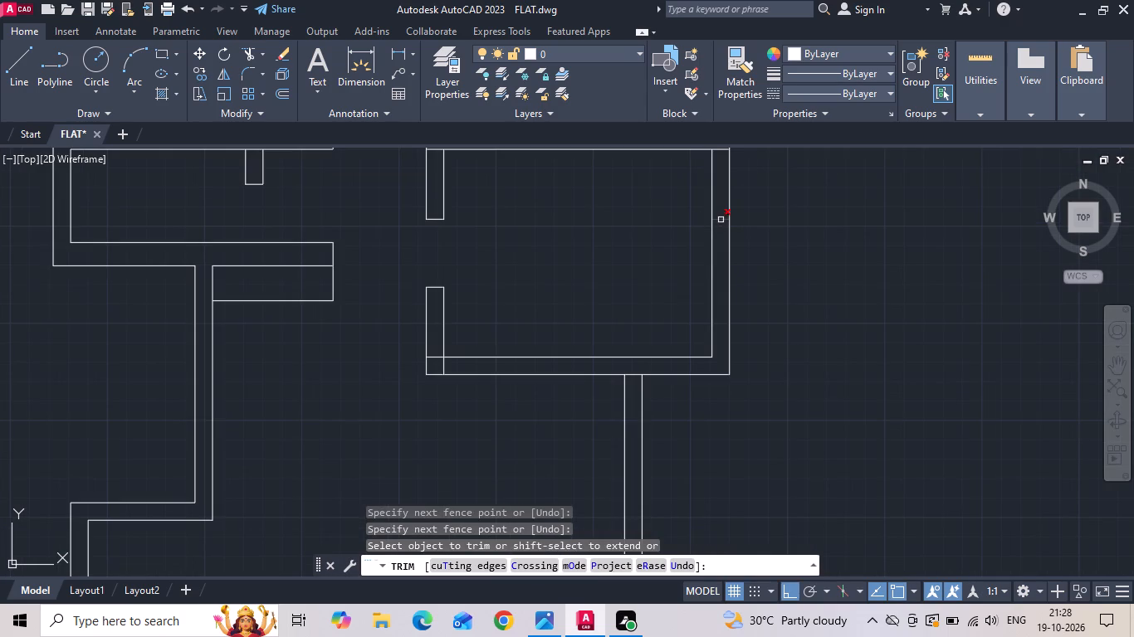
pyautogui.click(722, 220)
# Trim the overlapping lines at the kitchen's two passage-side corners and at the outer wall's upper junction.
pyautogui.click(437, 359)
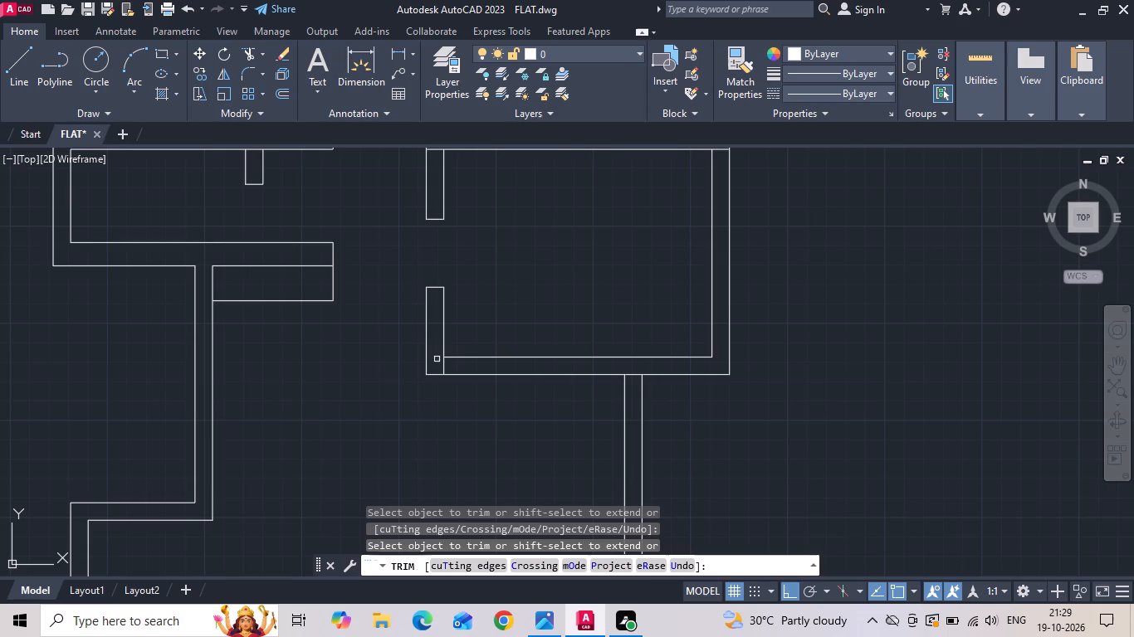
pyautogui.click(442, 366)
pyautogui.moveTo(525, 275); pyautogui.dragTo(548, 380, button='middle')
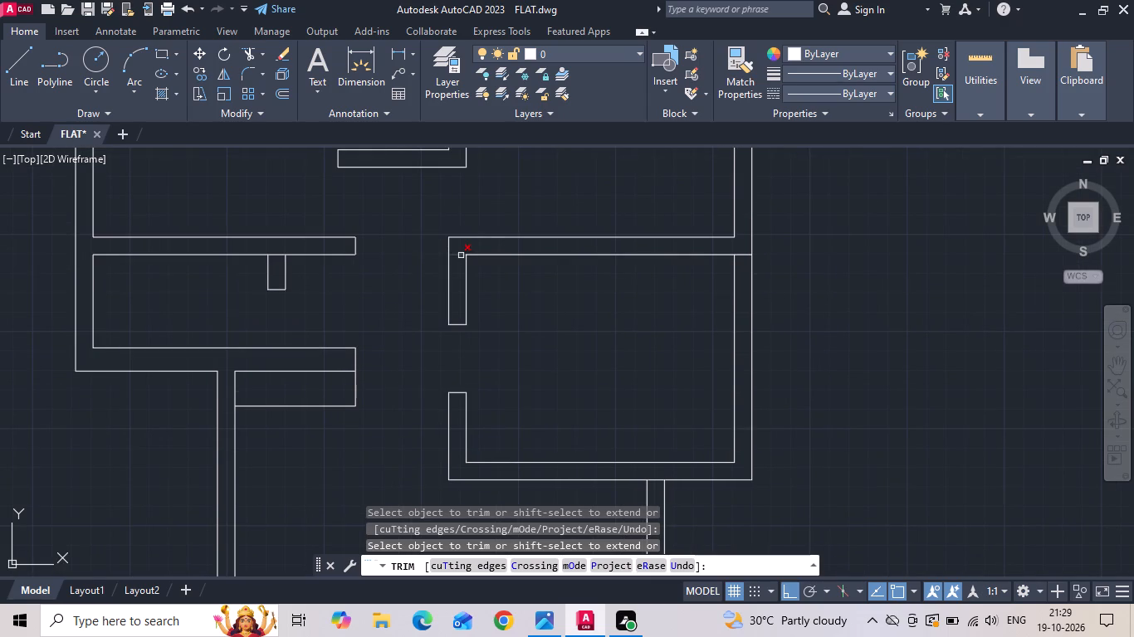
pyautogui.click(461, 255)
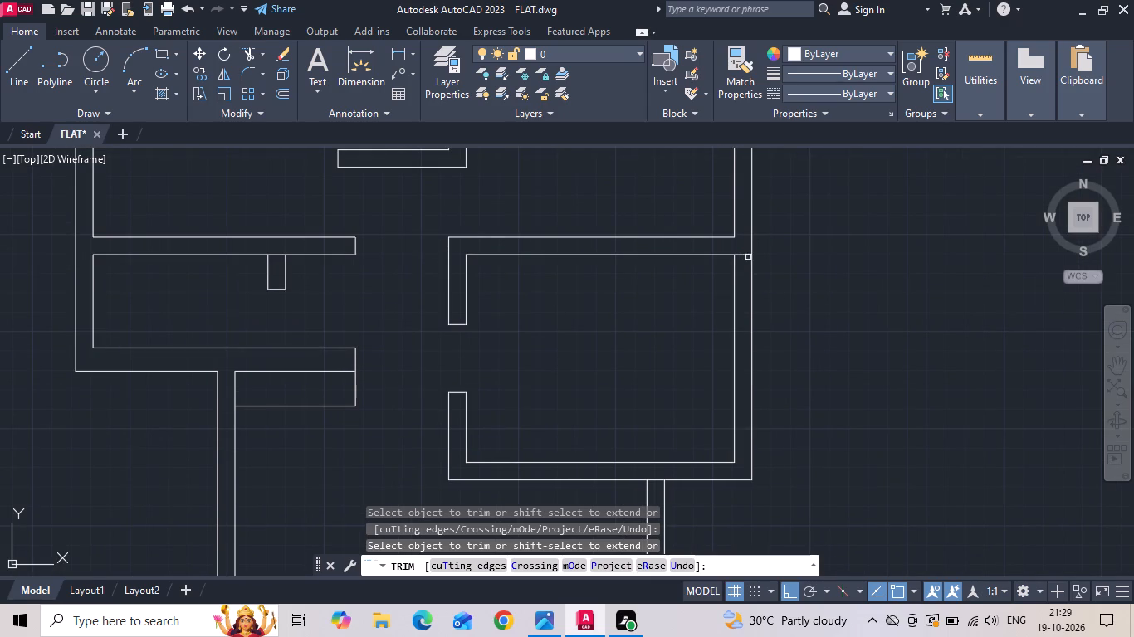
pyautogui.click(747, 253)
pyautogui.press('Escape')
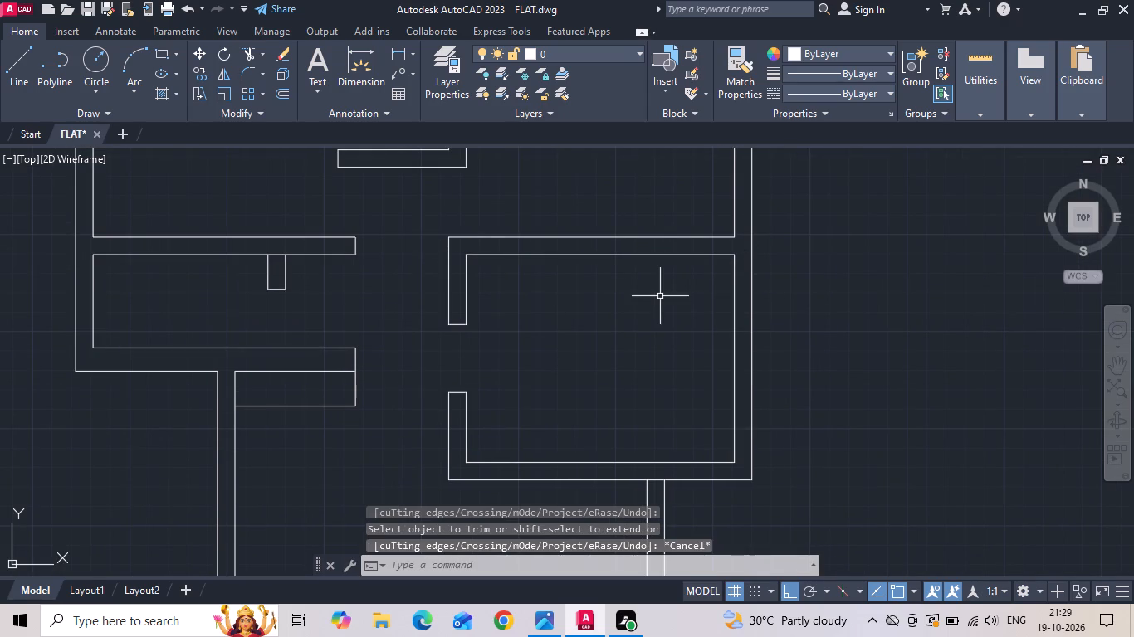
# Trim the line crossing the top of the living room's side wall where it meets the kitchen's lower wall.
pyautogui.scroll(-1, 628, 294)
pyautogui.write('tr')
pyautogui.press('space')
pyautogui.press('space')
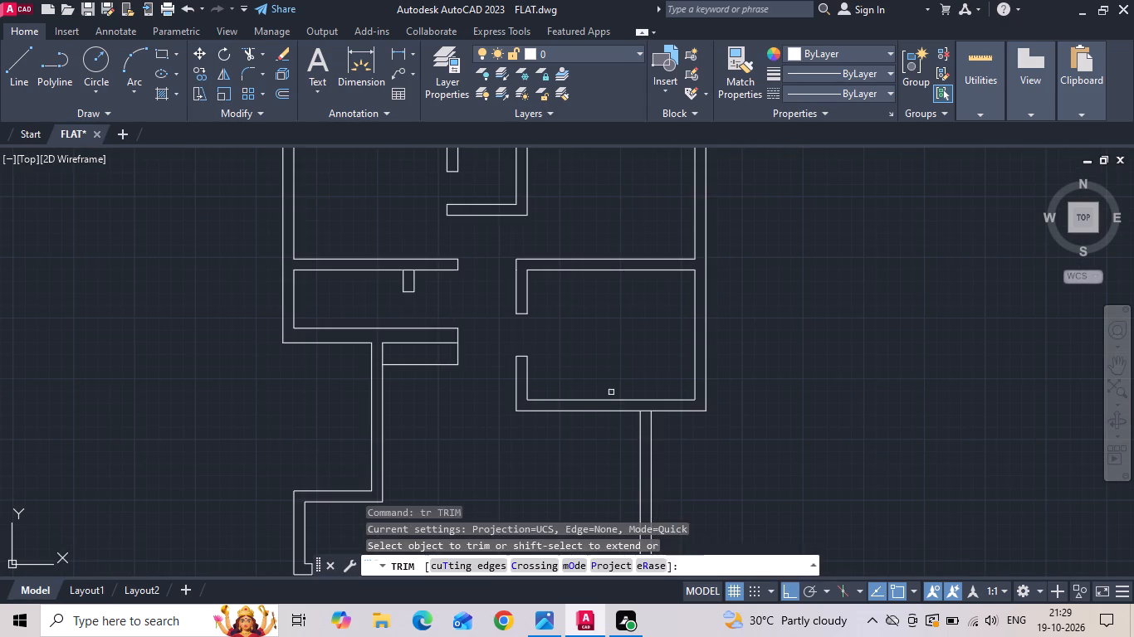
pyautogui.scroll(2, 634, 419)
pyautogui.doubleClick(659, 401)
pyautogui.press('Escape')
pyautogui.scroll(-2, 659, 395)
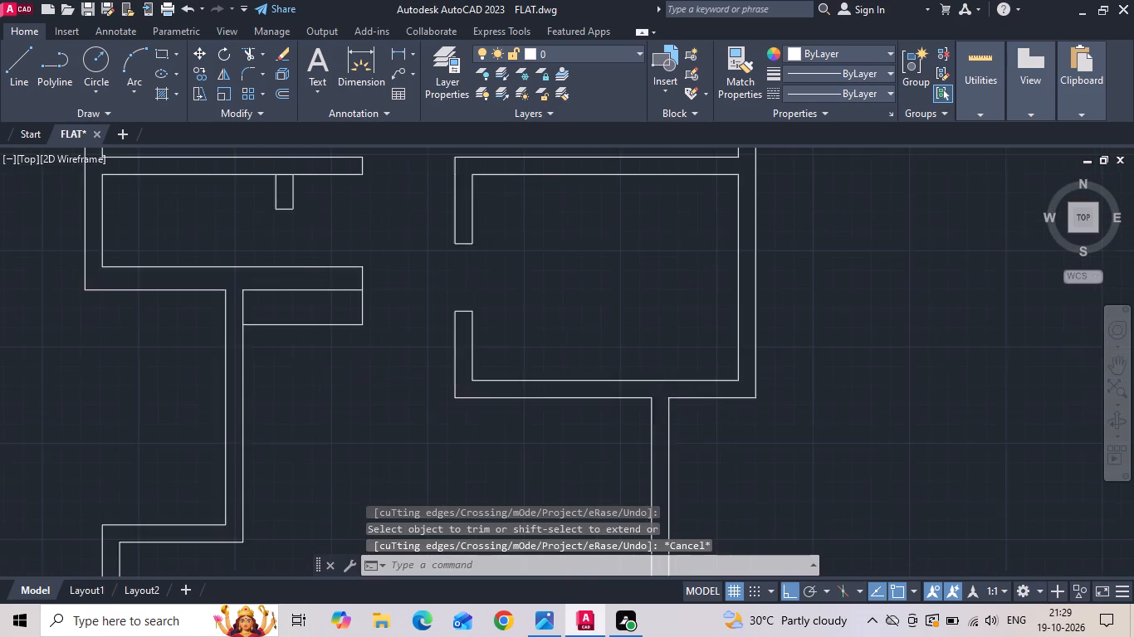
pyautogui.press('Escape')
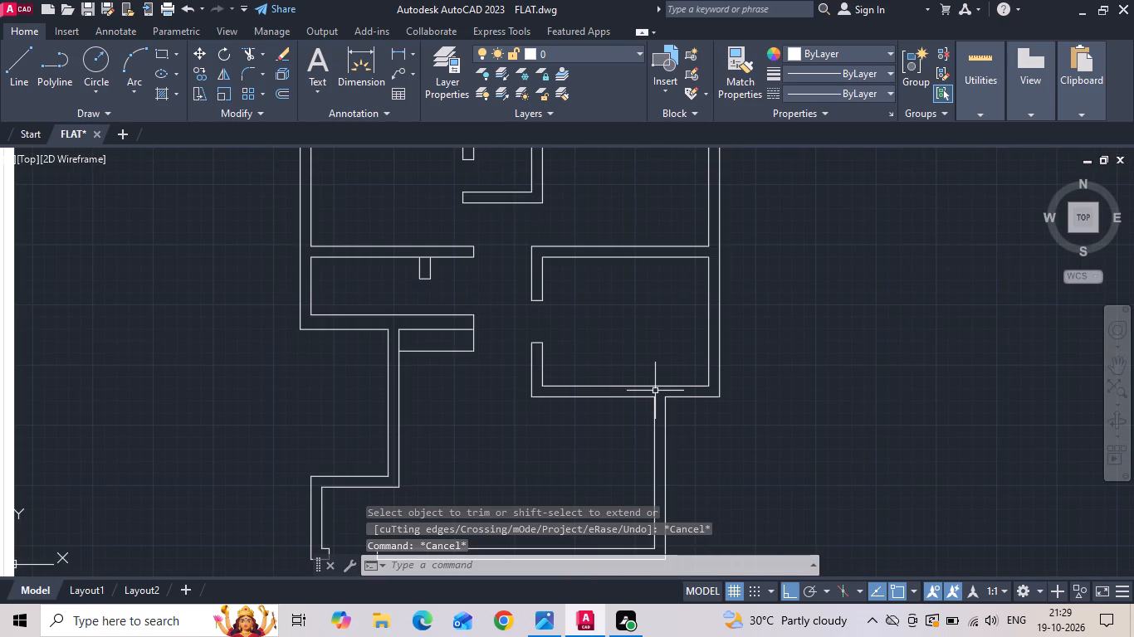
# Fillet the crockery unit's lower free corner with a 2" radius.
pyautogui.scroll(3, 440, 334)
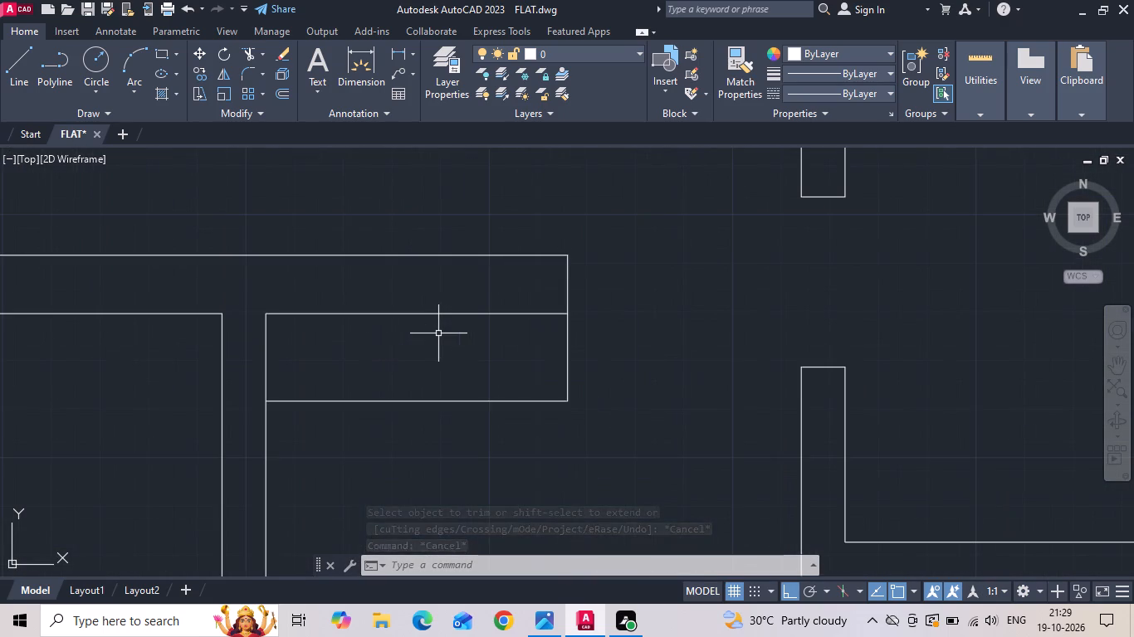
pyautogui.write('f')
pyautogui.press('space')
pyautogui.scroll(1, 572, 406)
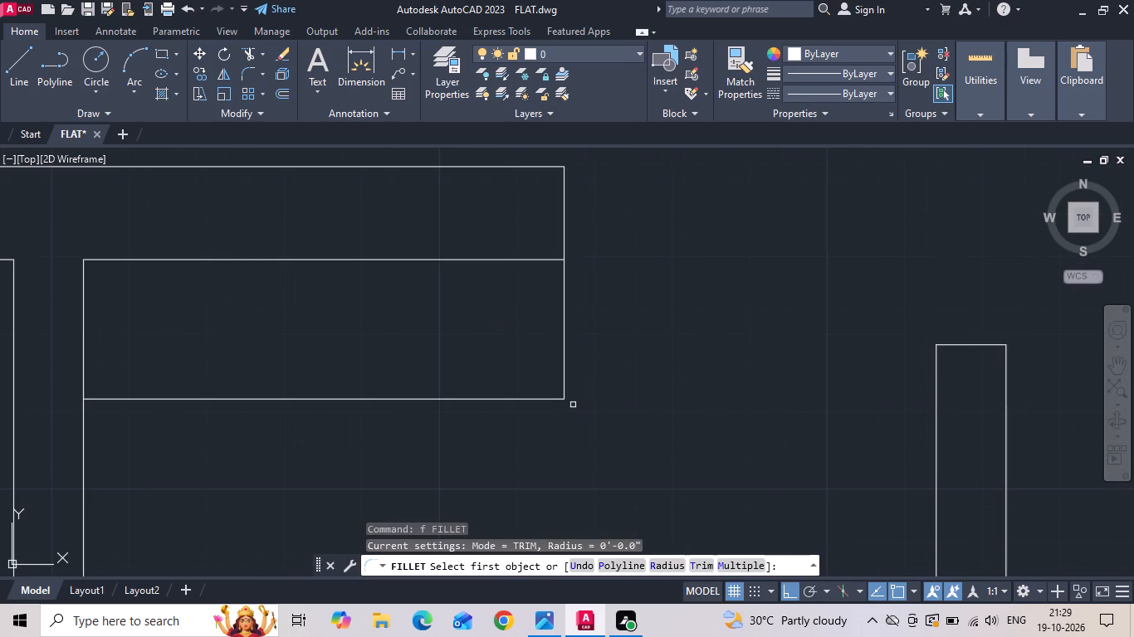
pyautogui.write('r 2')
pyautogui.press('space')
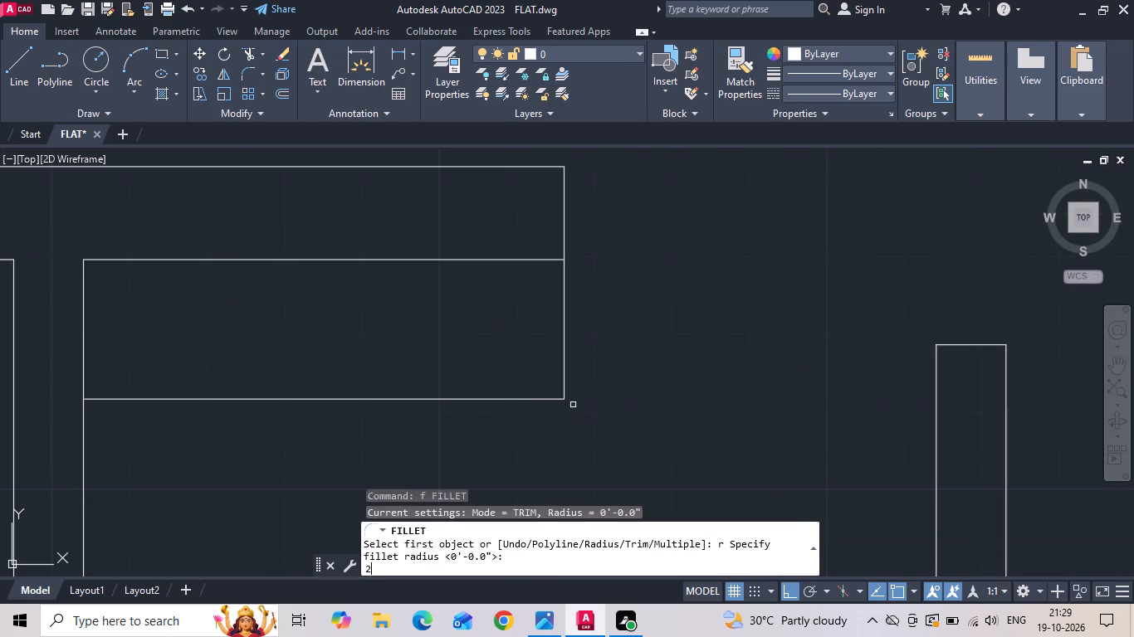
pyautogui.click(565, 377)
pyautogui.click(553, 399)
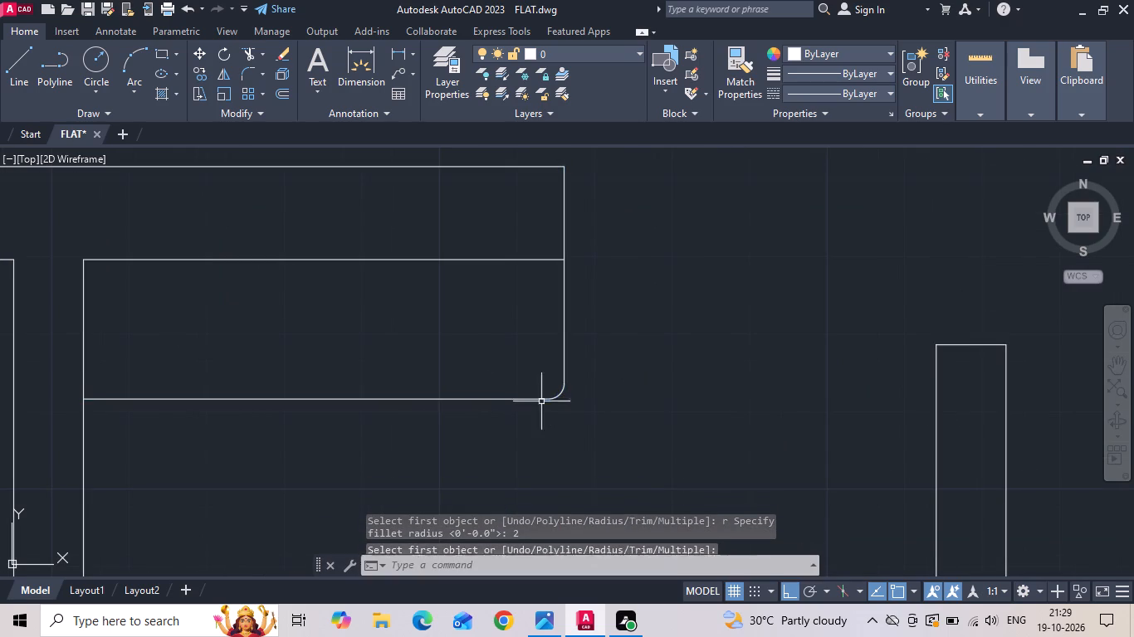
# Offset the entrance side wall's inner line 3'4" towards the living room.
pyautogui.scroll(-3, 423, 373)
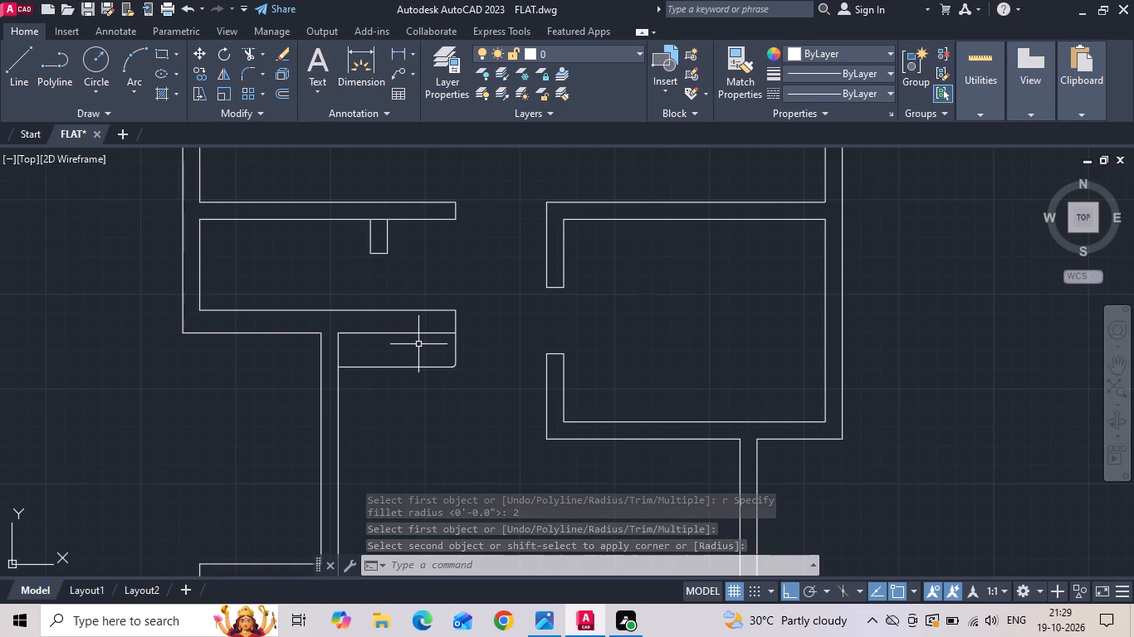
pyautogui.scroll(-1, 502, 296)
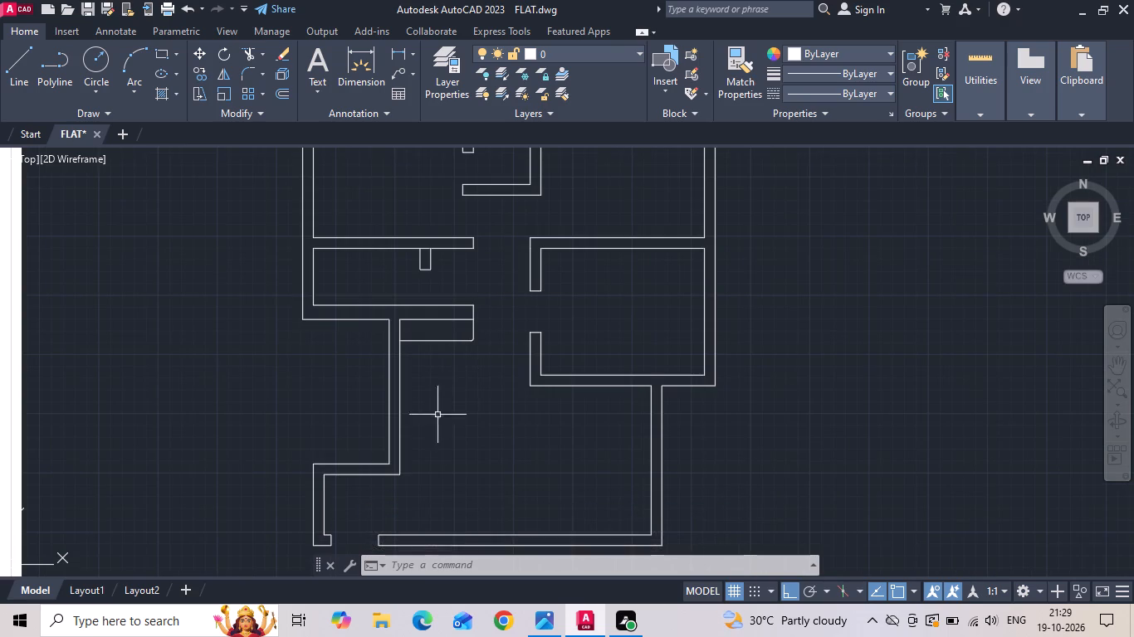
pyautogui.moveTo(418, 425); pyautogui.dragTo(459, 269, button='middle')
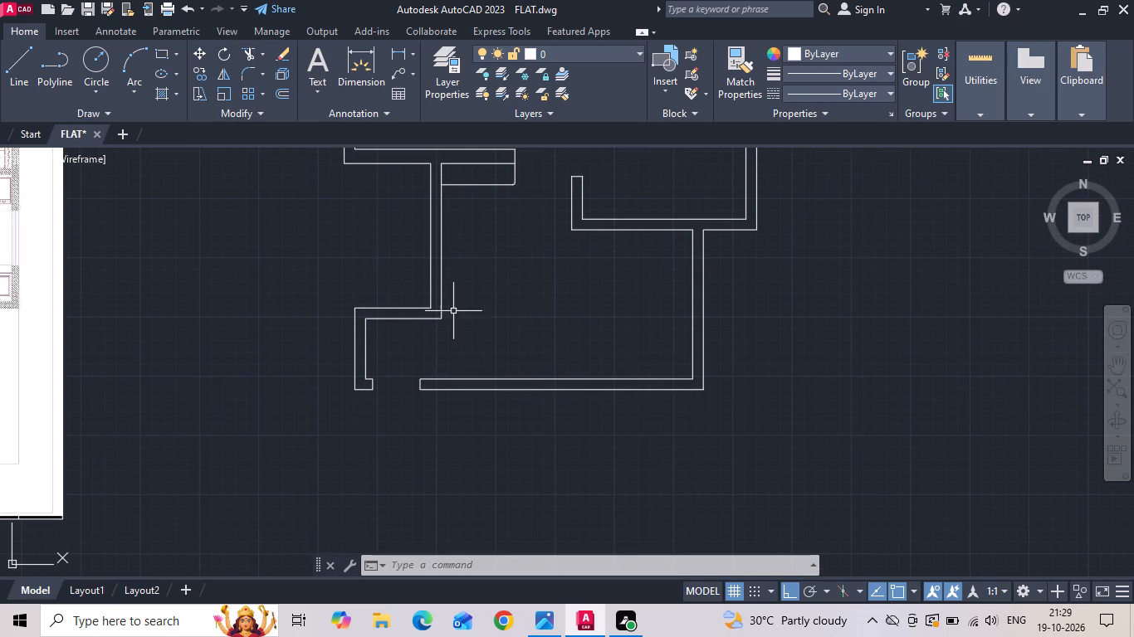
pyautogui.scroll(2, 421, 302)
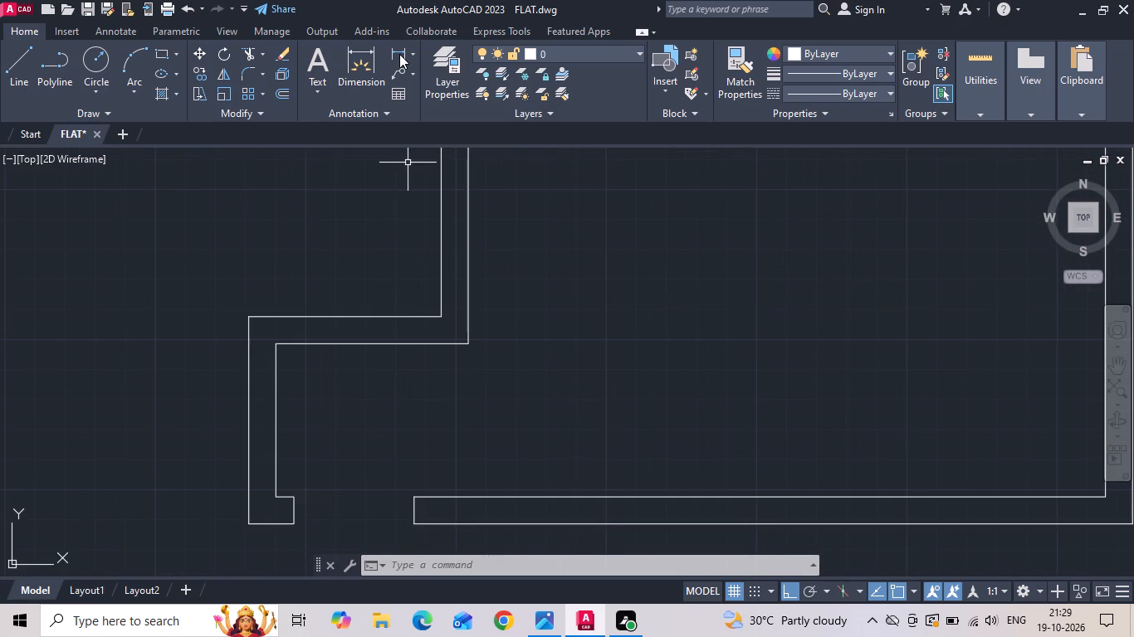
pyautogui.write('o 3')
pyautogui.press("'")
pyautogui.write('4')
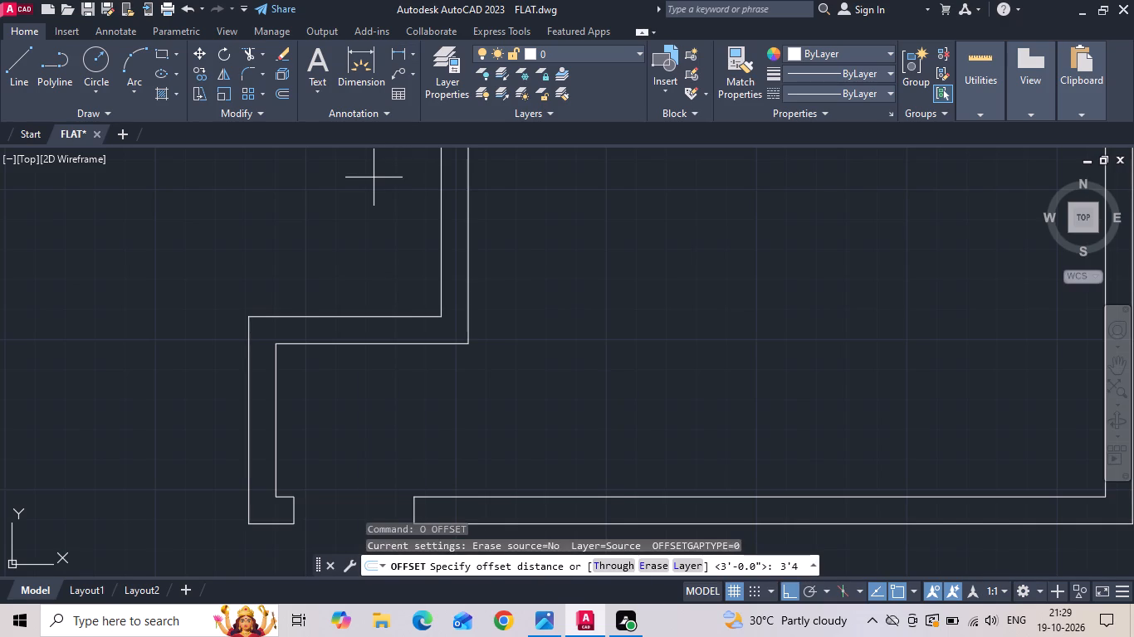
pyautogui.press('space')
pyautogui.click(276, 408)
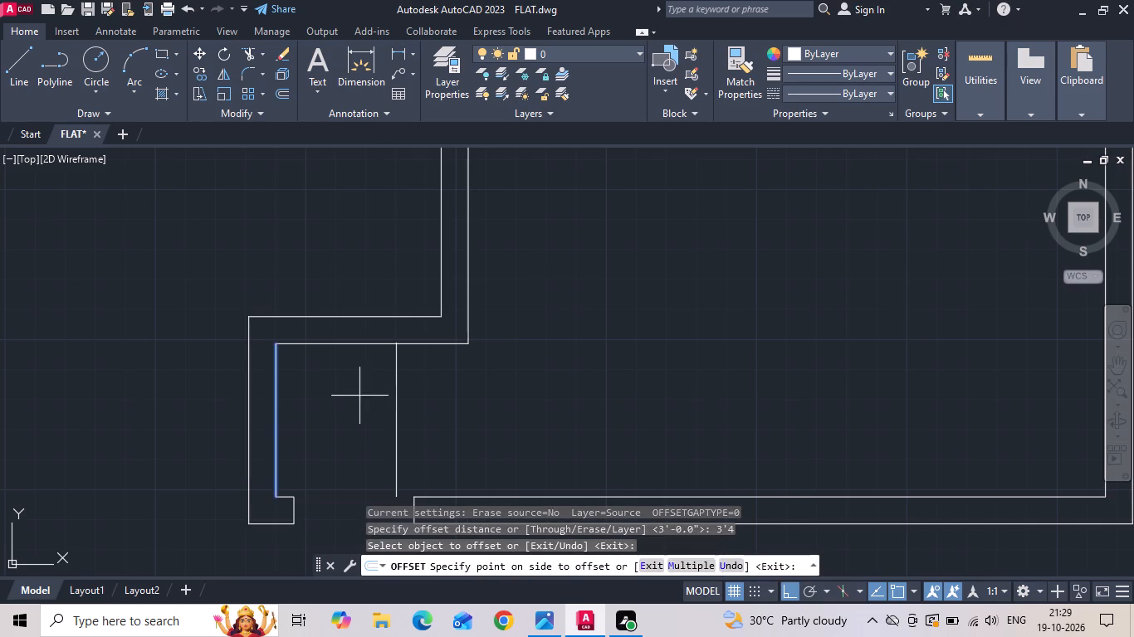
pyautogui.click(362, 394)
pyautogui.press('Escape')
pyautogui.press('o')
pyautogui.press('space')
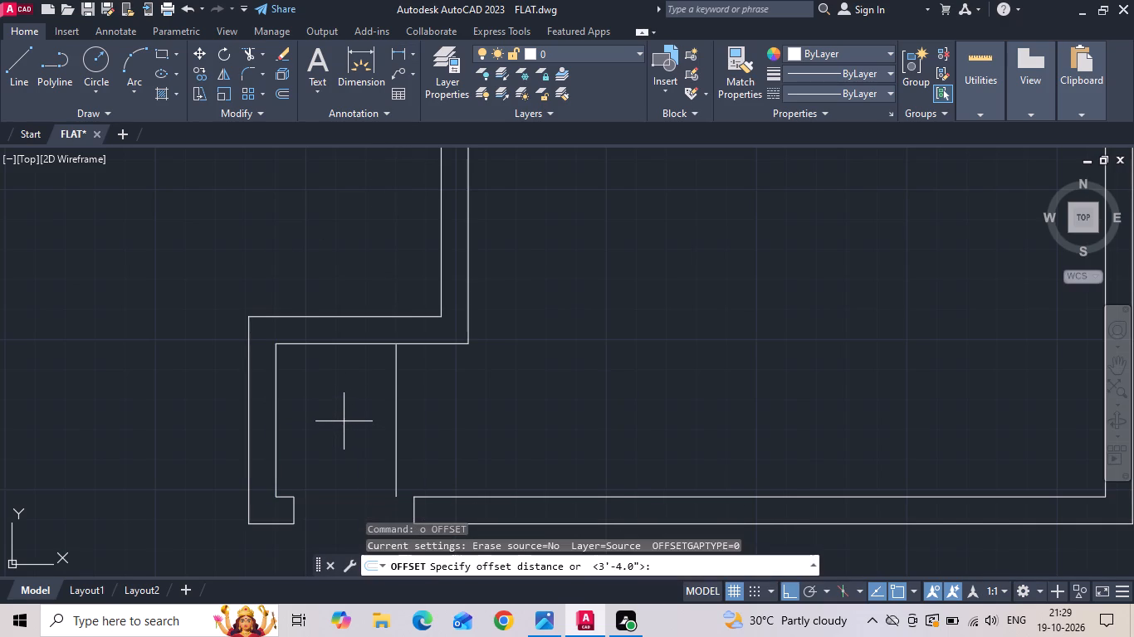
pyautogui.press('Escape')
# Offset the 3'4" copy of the entrance wall line another 1'8" towards the living room.
pyautogui.press('o')
pyautogui.press('space')
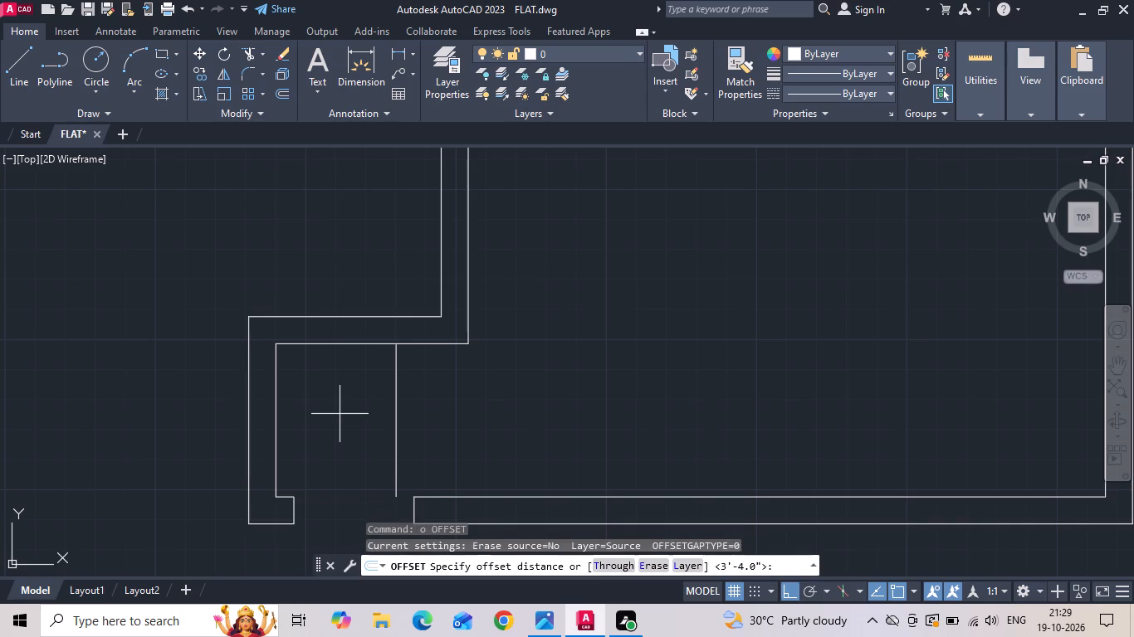
pyautogui.write('1')
pyautogui.write("'8")
pyautogui.press('space')
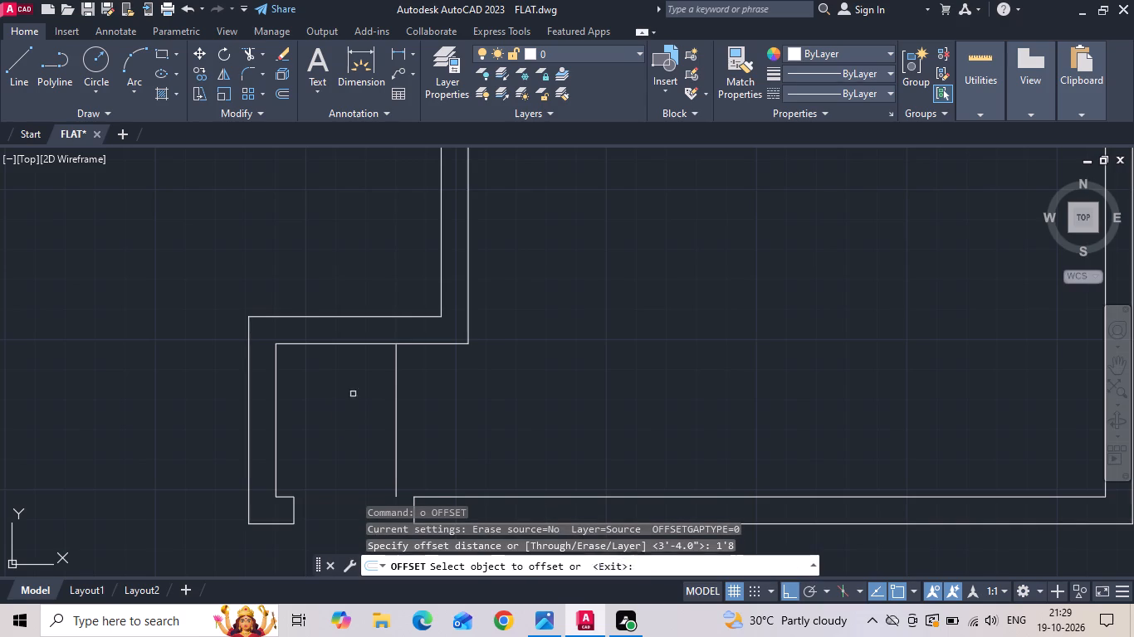
pyautogui.moveTo(398, 374); pyautogui.dragTo(416, 372)
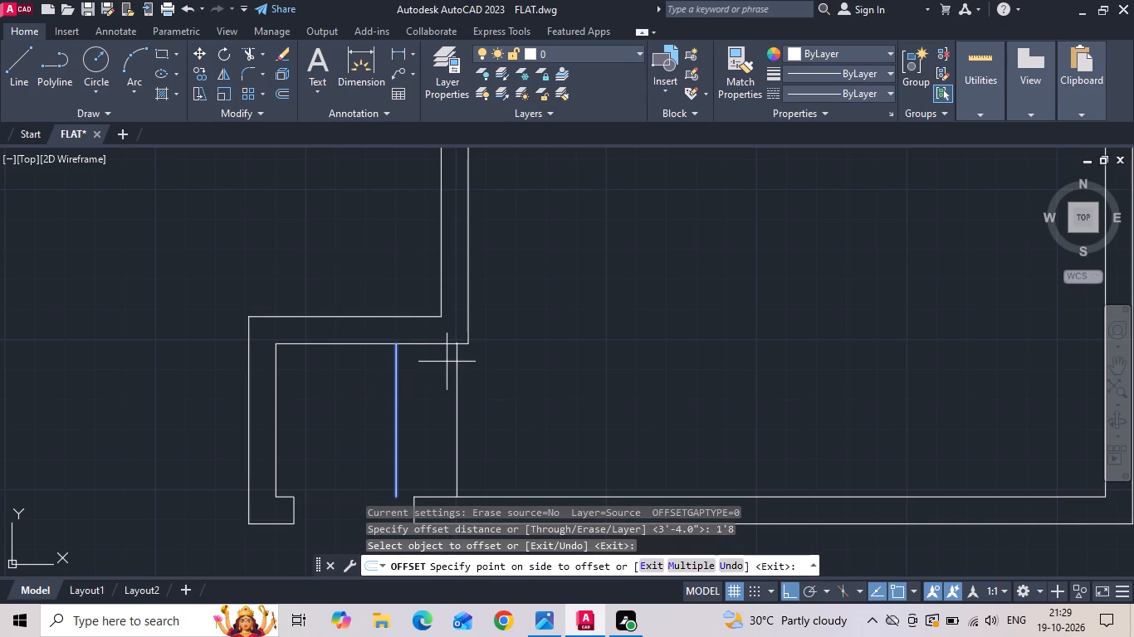
pyautogui.click(447, 362)
pyautogui.scroll(1, 447, 362)
pyautogui.scroll(-1, 451, 316)
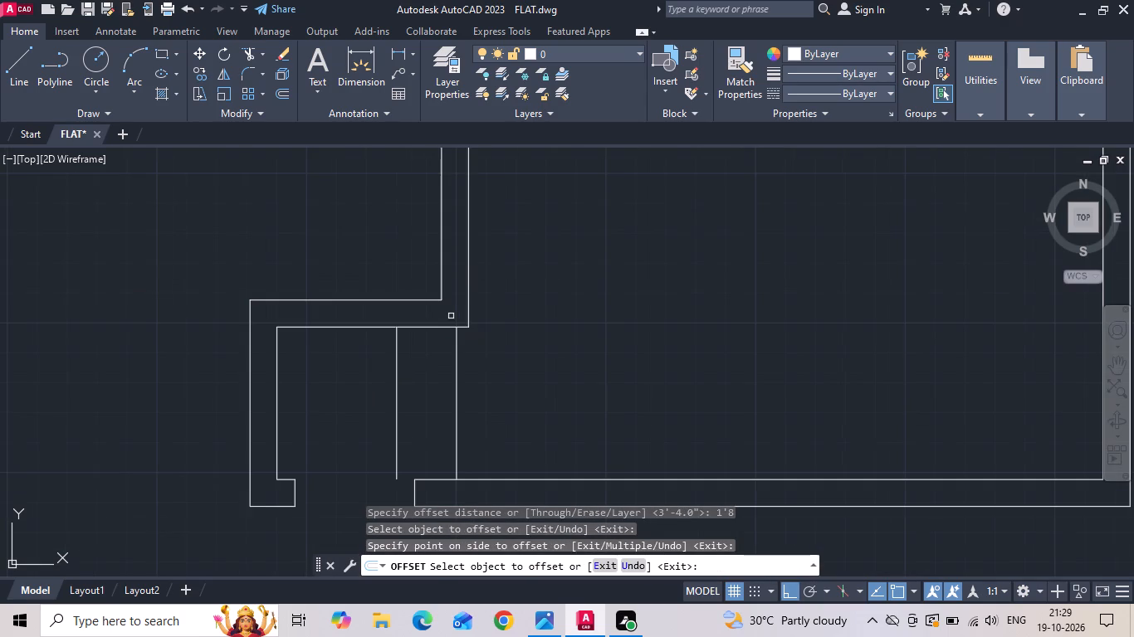
pyautogui.press('Escape')
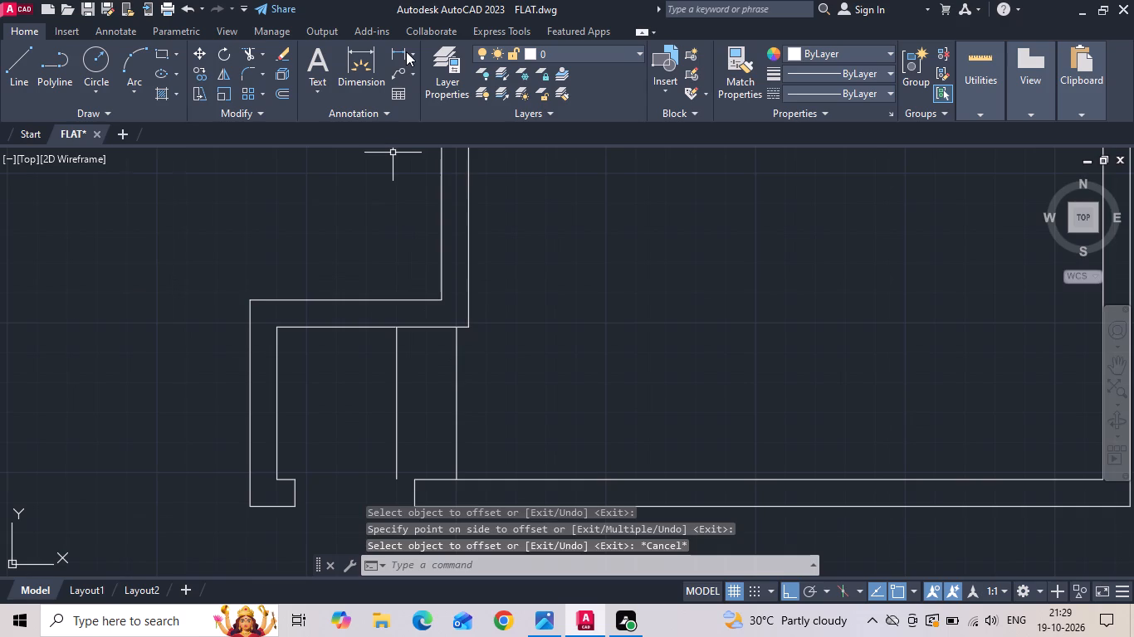
# Measure the distance between the entrance side wall's inner line and its first offset copy.
pyautogui.click(406, 50)
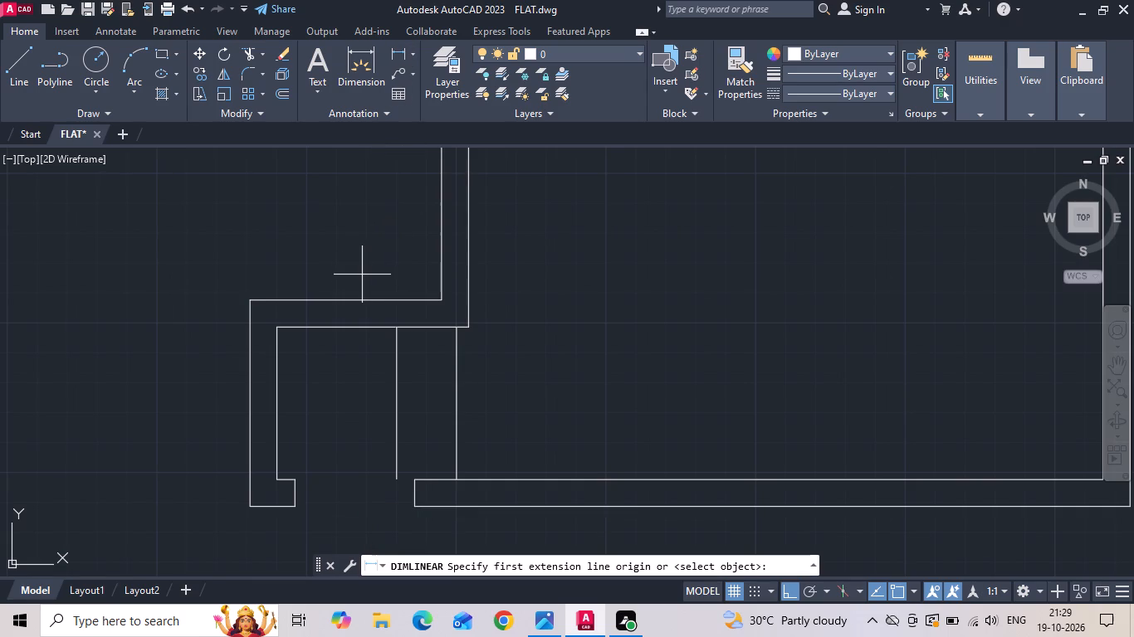
pyautogui.scroll(1, 380, 348)
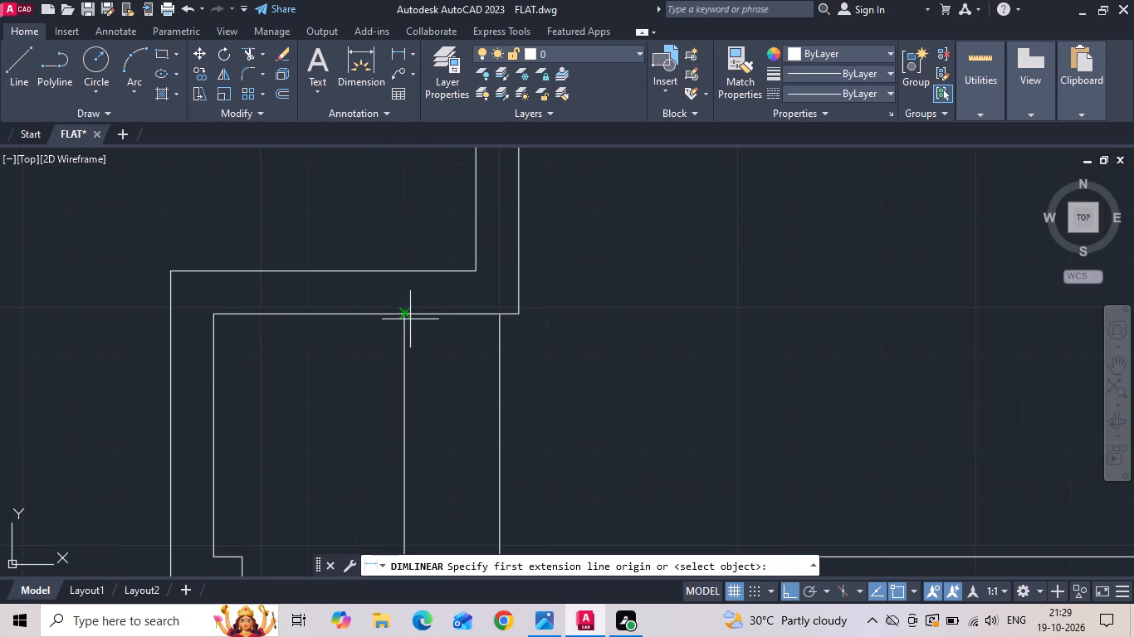
pyautogui.click(408, 316)
pyautogui.click(219, 318)
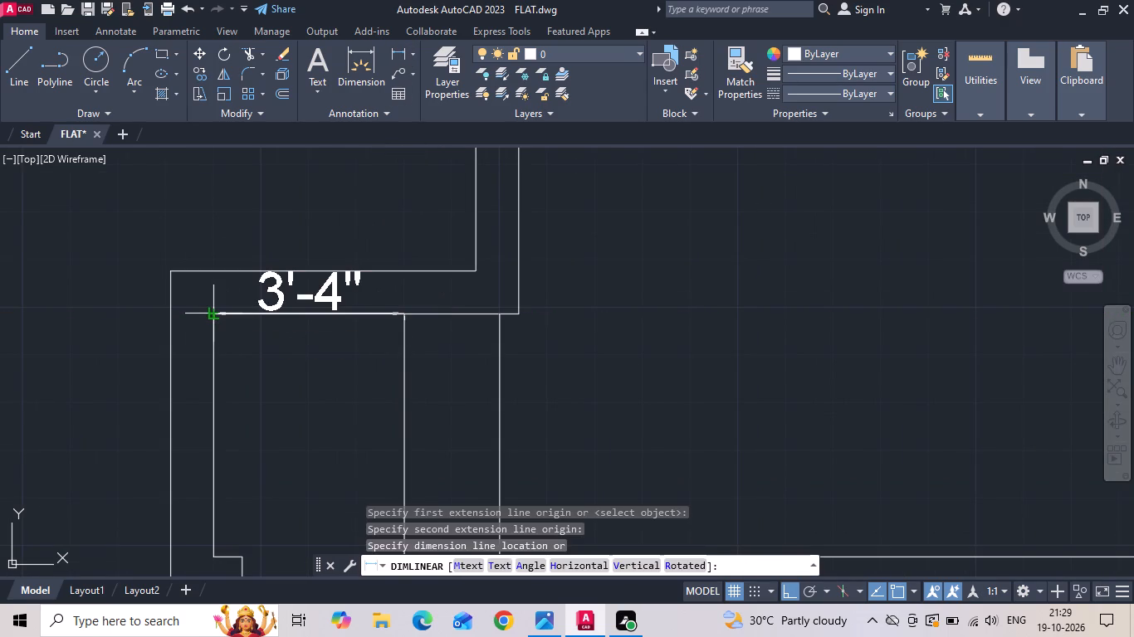
pyautogui.press('Escape')
# Move both lines of the living room's side wall horizontally so the inner line meets the second offset copy.
pyautogui.scroll(-1, 466, 375)
pyautogui.moveTo(519, 289); pyautogui.dragTo(482, 280)
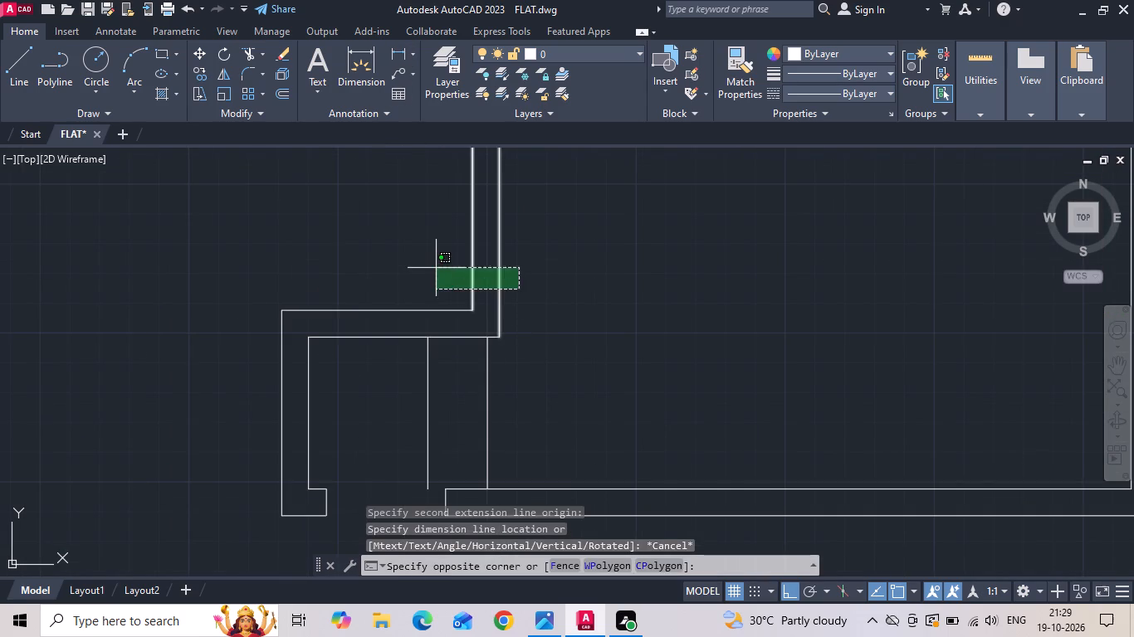
pyautogui.click(428, 266)
pyautogui.rightClick(428, 266)
pyautogui.click(451, 323)
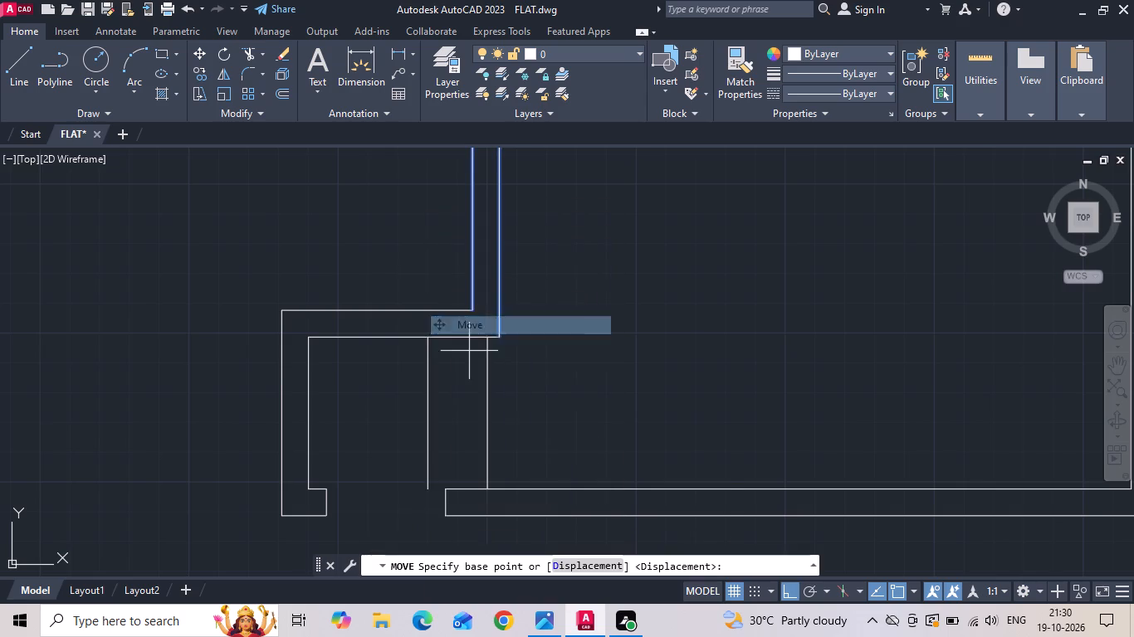
pyautogui.scroll(3, 475, 353)
pyautogui.click(565, 290)
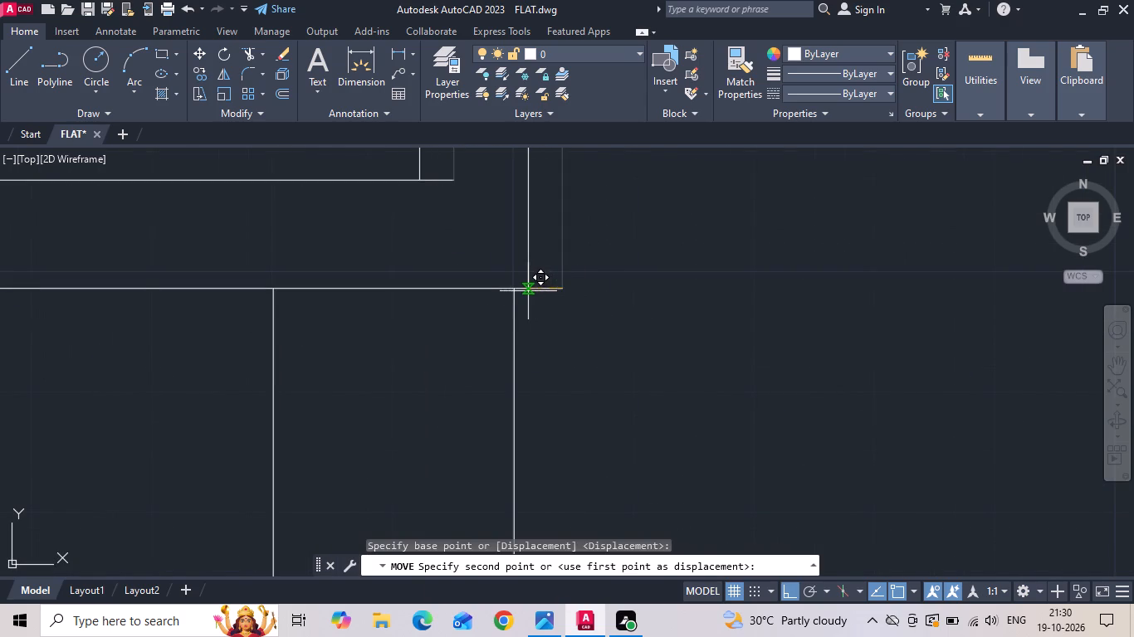
pyautogui.click(517, 289)
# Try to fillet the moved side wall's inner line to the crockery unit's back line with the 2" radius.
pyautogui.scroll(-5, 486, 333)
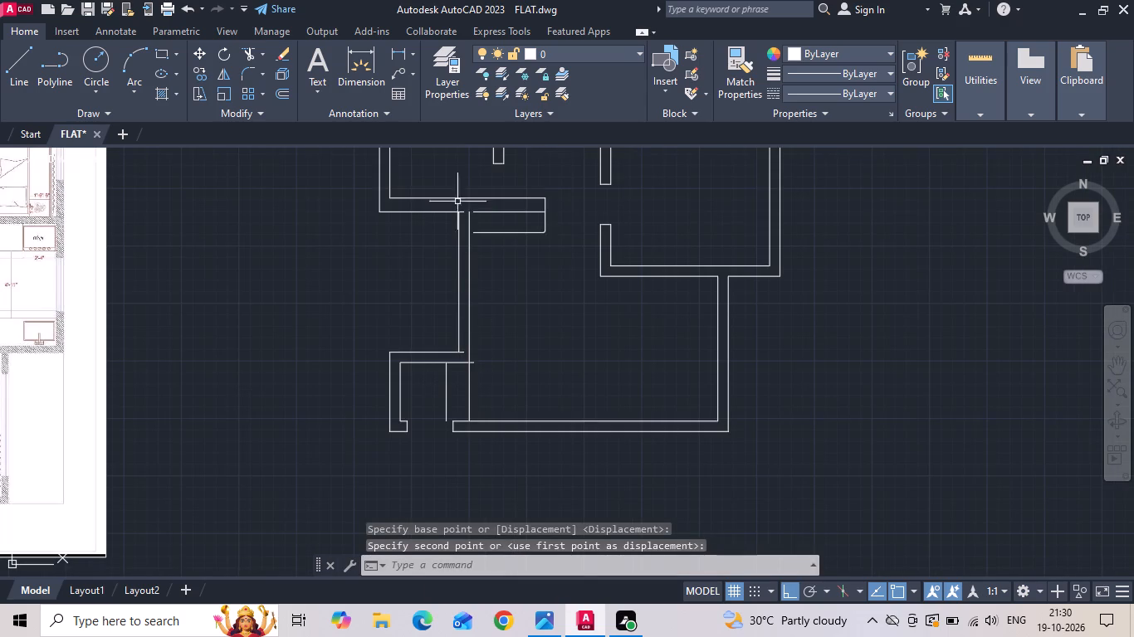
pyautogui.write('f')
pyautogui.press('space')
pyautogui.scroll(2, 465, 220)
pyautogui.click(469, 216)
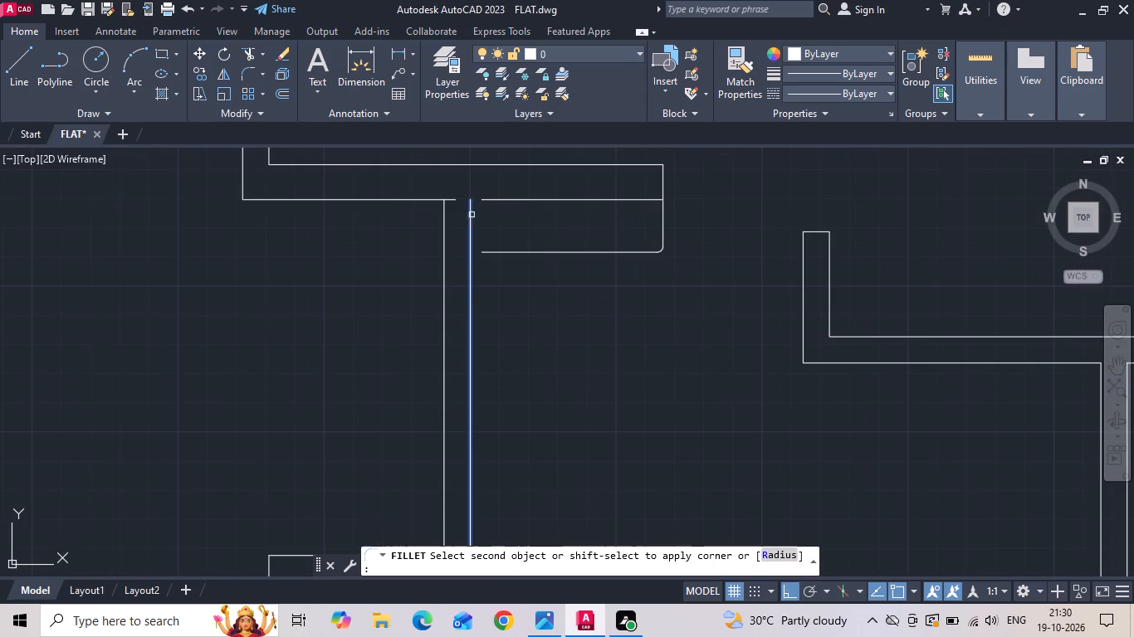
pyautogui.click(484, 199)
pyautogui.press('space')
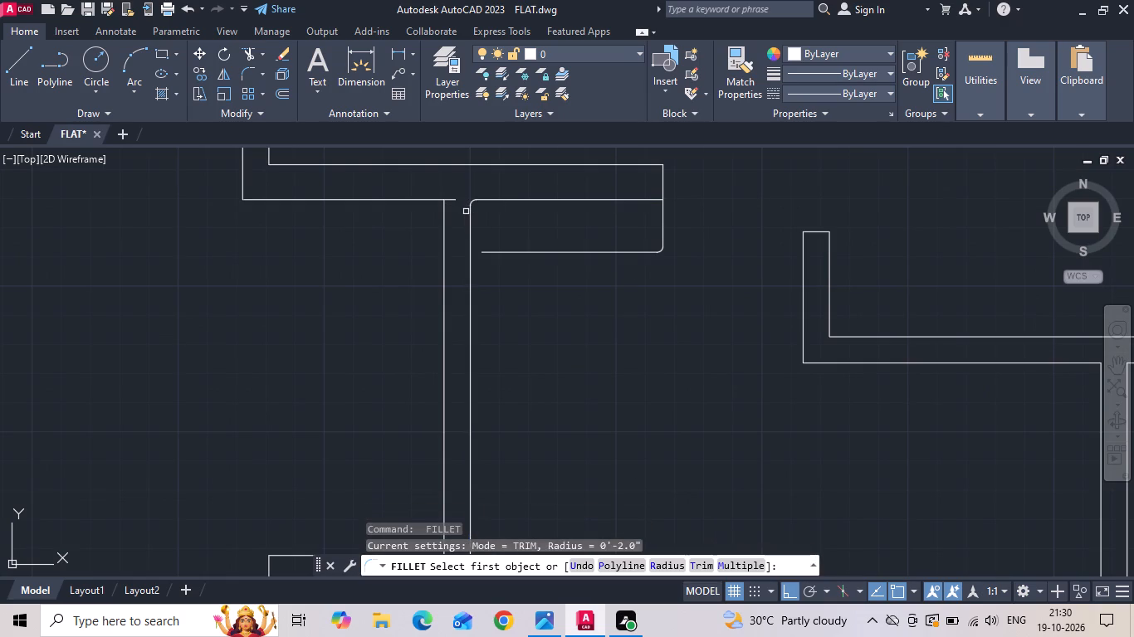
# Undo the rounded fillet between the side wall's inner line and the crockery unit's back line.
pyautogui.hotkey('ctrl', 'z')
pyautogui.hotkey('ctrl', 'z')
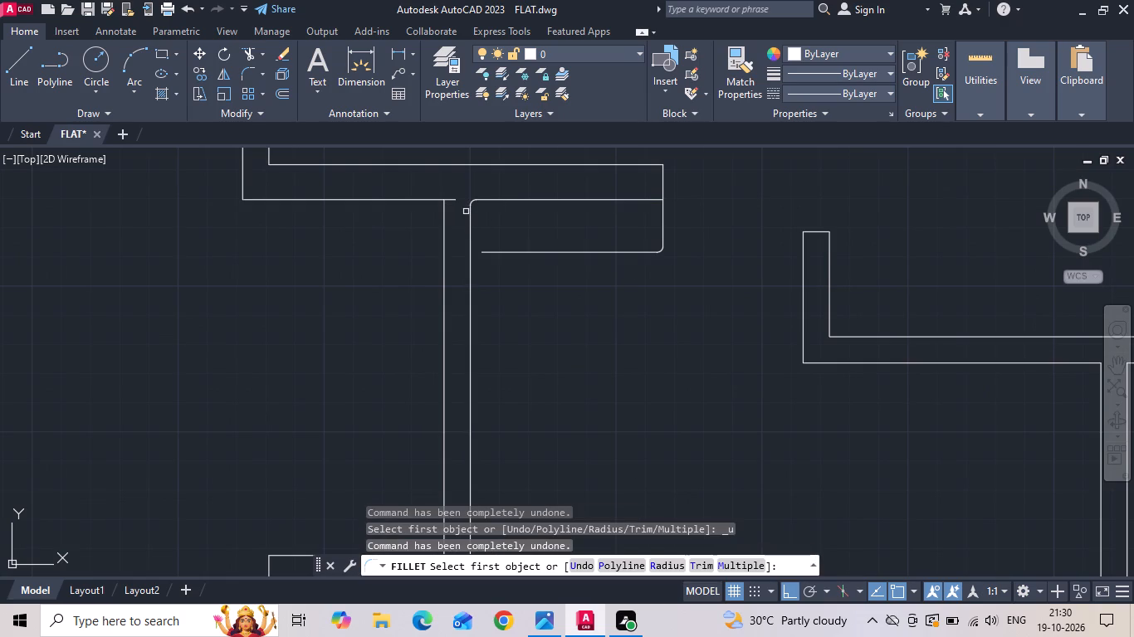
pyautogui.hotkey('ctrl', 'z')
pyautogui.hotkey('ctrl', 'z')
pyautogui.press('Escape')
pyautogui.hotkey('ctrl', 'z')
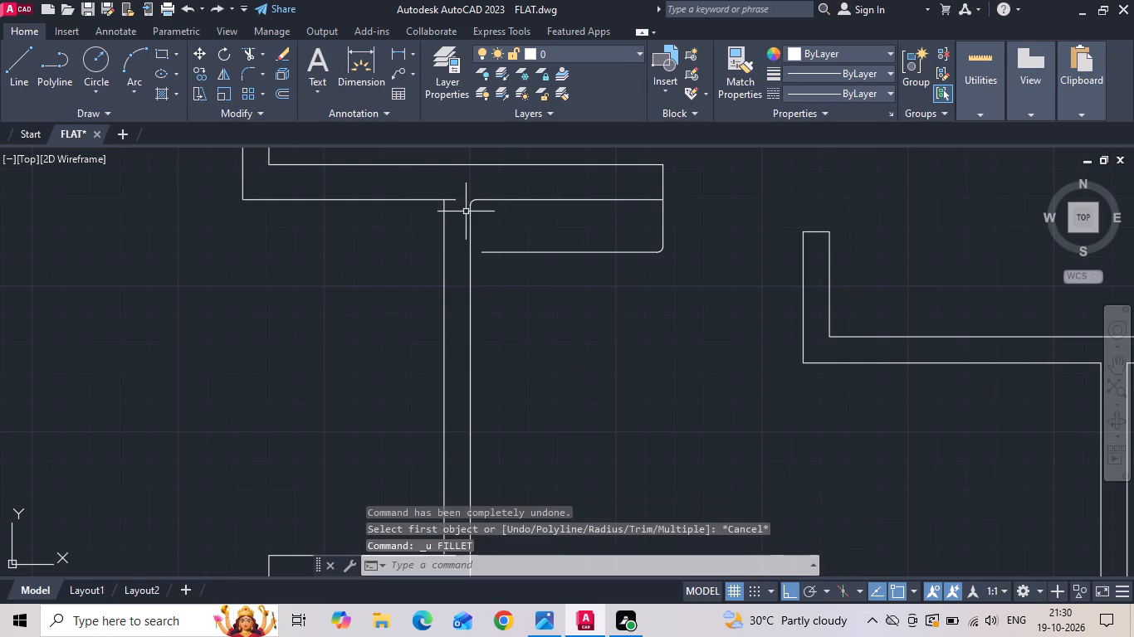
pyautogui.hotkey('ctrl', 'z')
# Fillet the crockery unit's back line and the side wall's inner line into a sharp corner with radius 0.
pyautogui.keyDown('ctrl'); pyautogui.scroll(3, 466, 207); pyautogui.keyUp('ctrl')
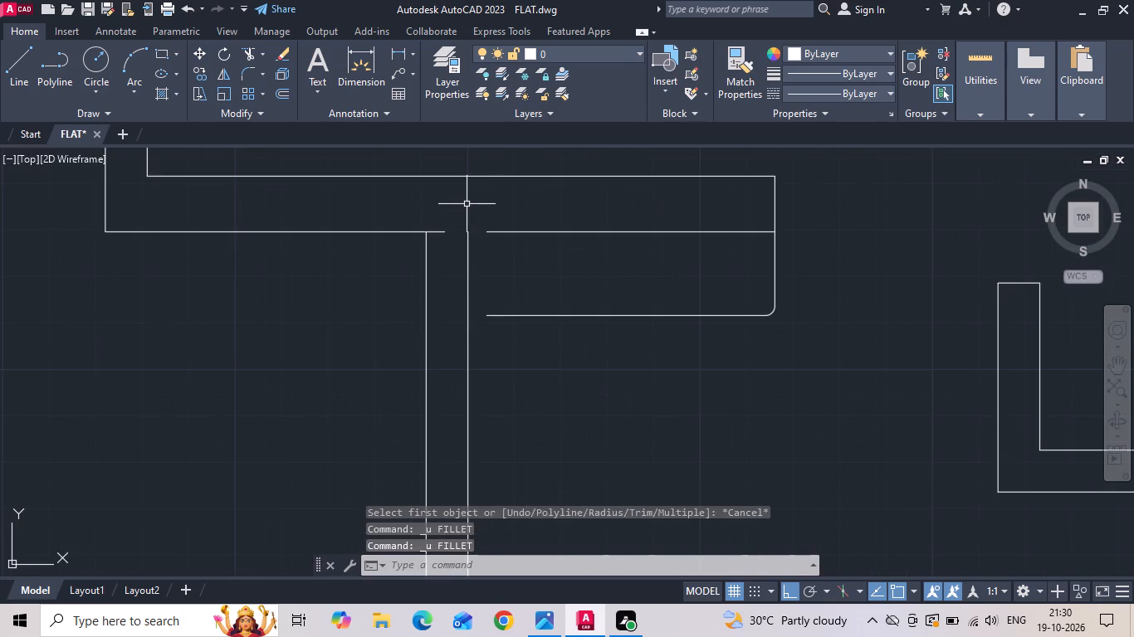
pyautogui.write('f')
pyautogui.press('space')
pyautogui.press('0')
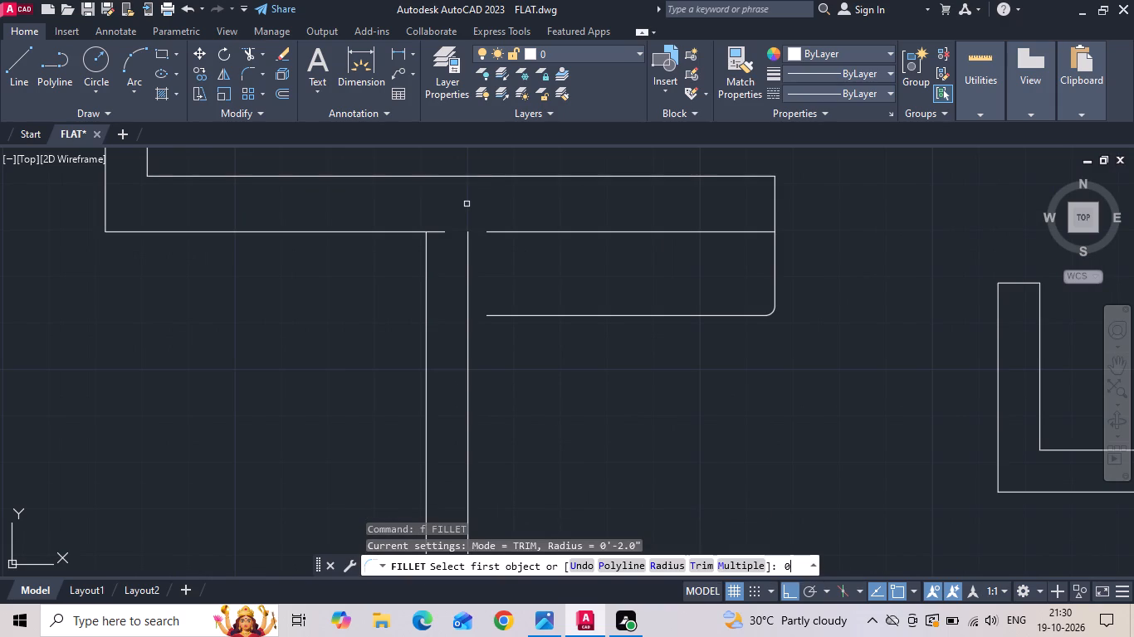
pyautogui.press('BackSpace')
pyautogui.write('r')
pyautogui.press('space')
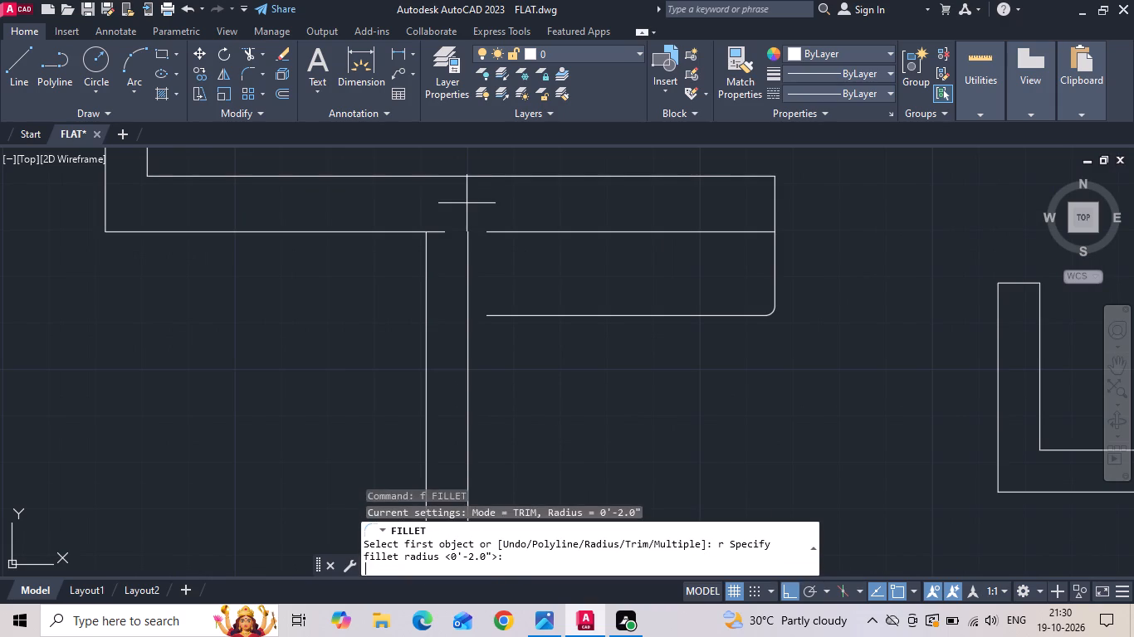
pyautogui.press('0')
pyautogui.press('Return')
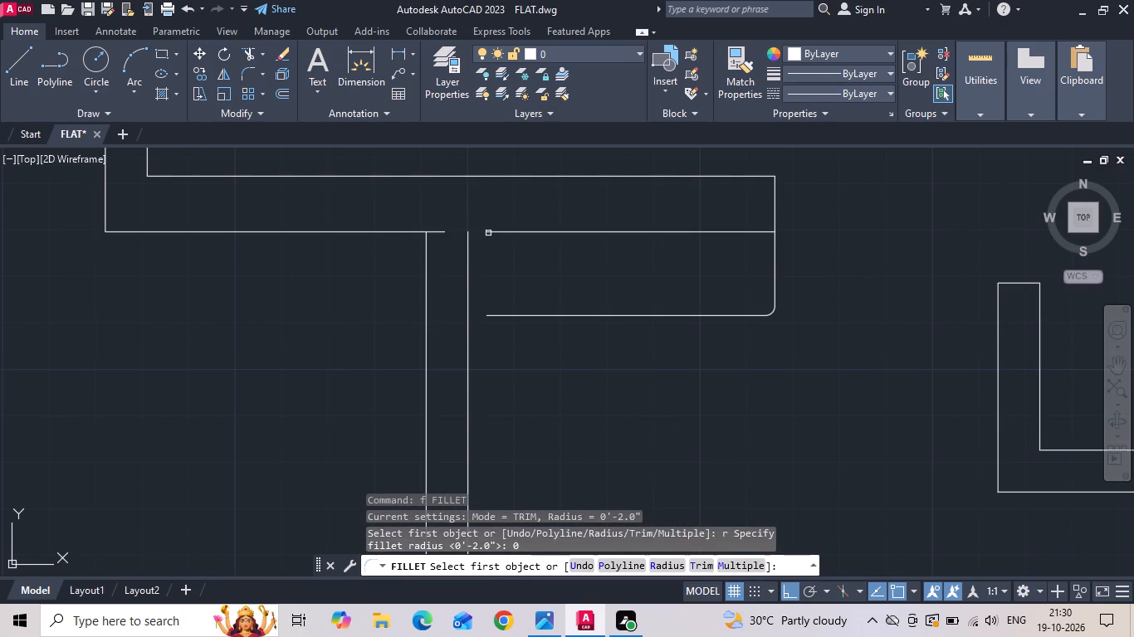
pyautogui.click(489, 233)
pyautogui.click(465, 267)
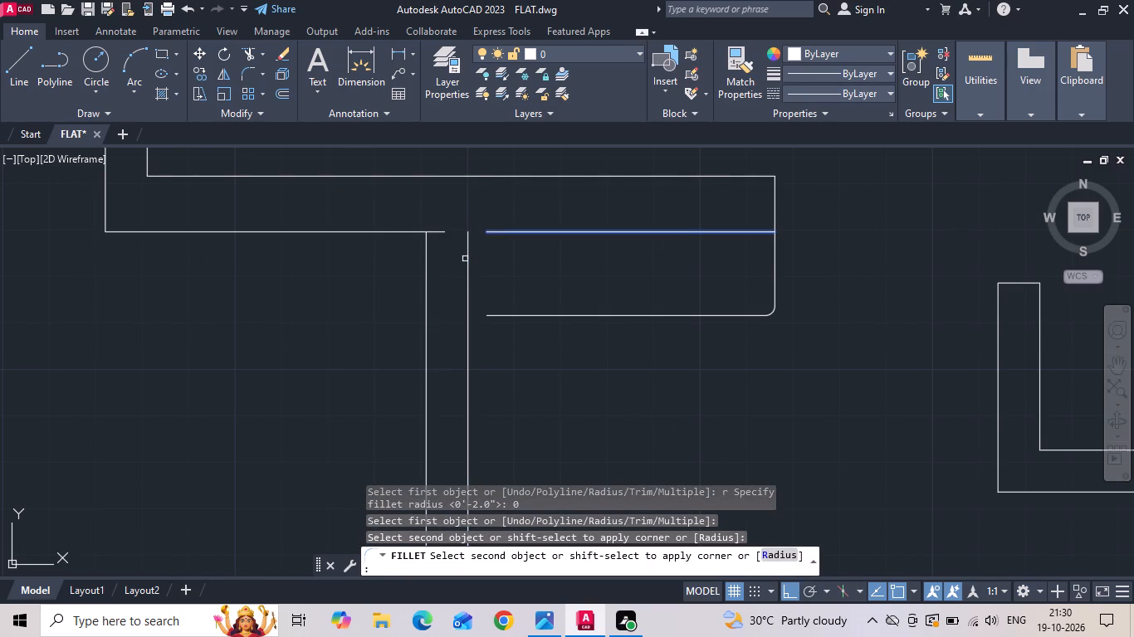
pyautogui.click(470, 249)
pyautogui.press('Escape')
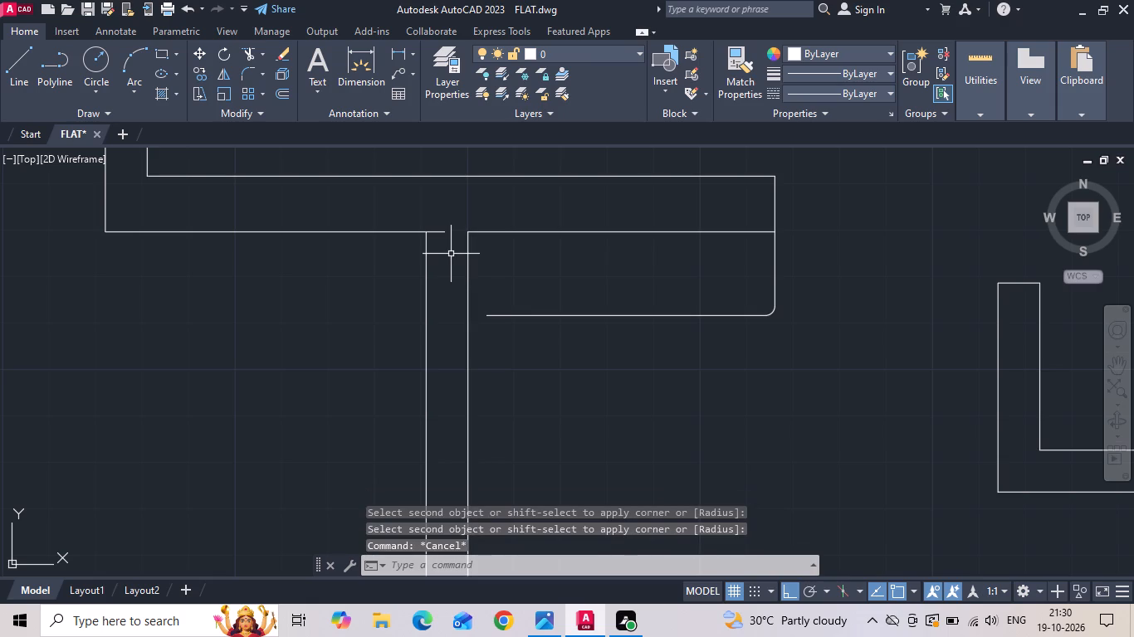
# Fillet the toilet's lower wall line and the side wall's outer line into a sharp corner.
pyautogui.press('f')
pyautogui.press('space')
pyautogui.click(418, 231)
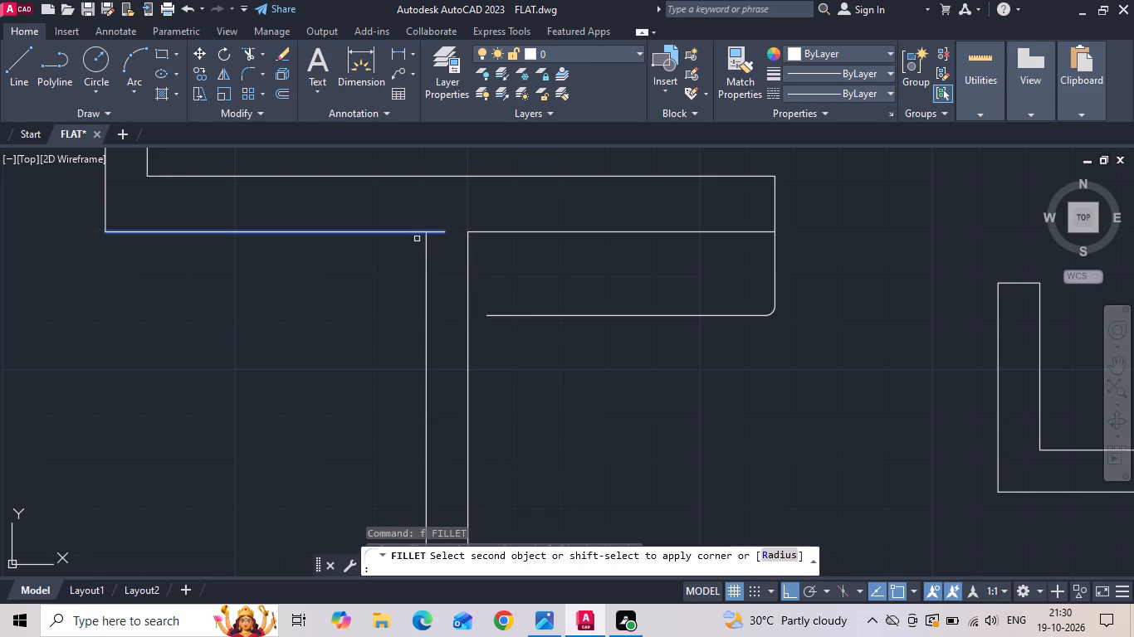
pyautogui.click(426, 271)
pyautogui.press('Escape')
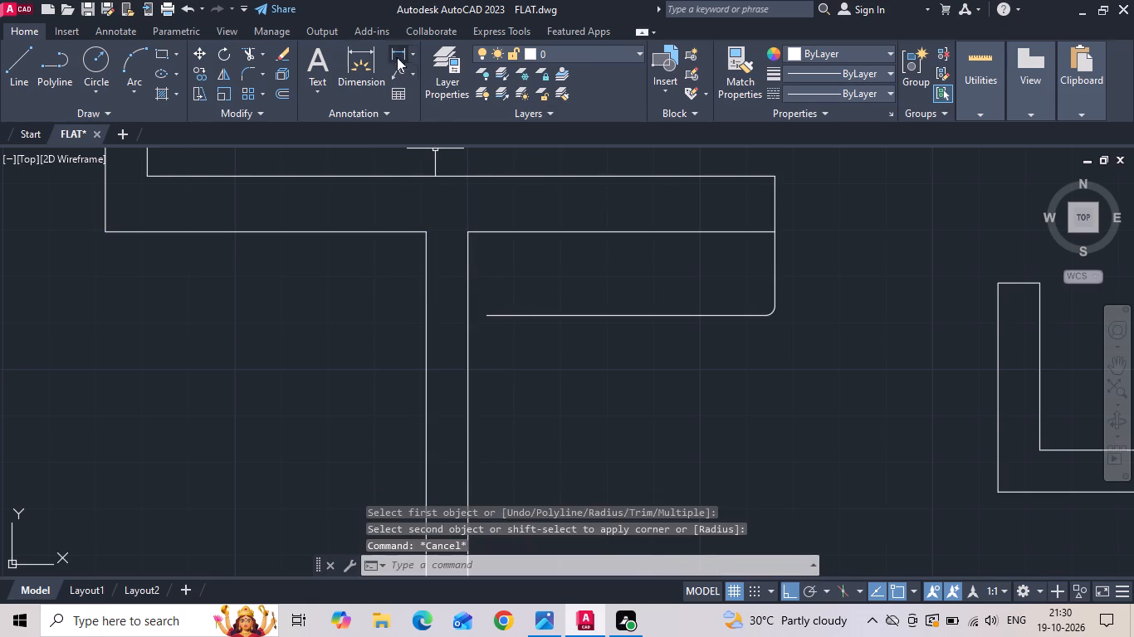
# Measure the crockery unit's length from the side wall's inner line to its free end.
pyautogui.click(393, 49)
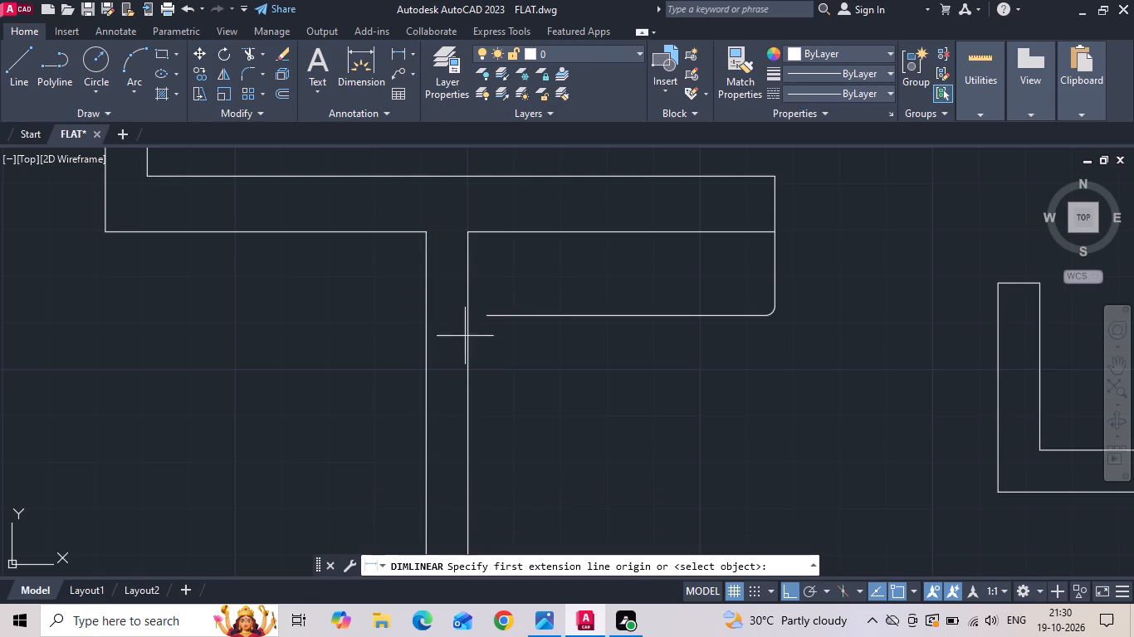
pyautogui.click(466, 317)
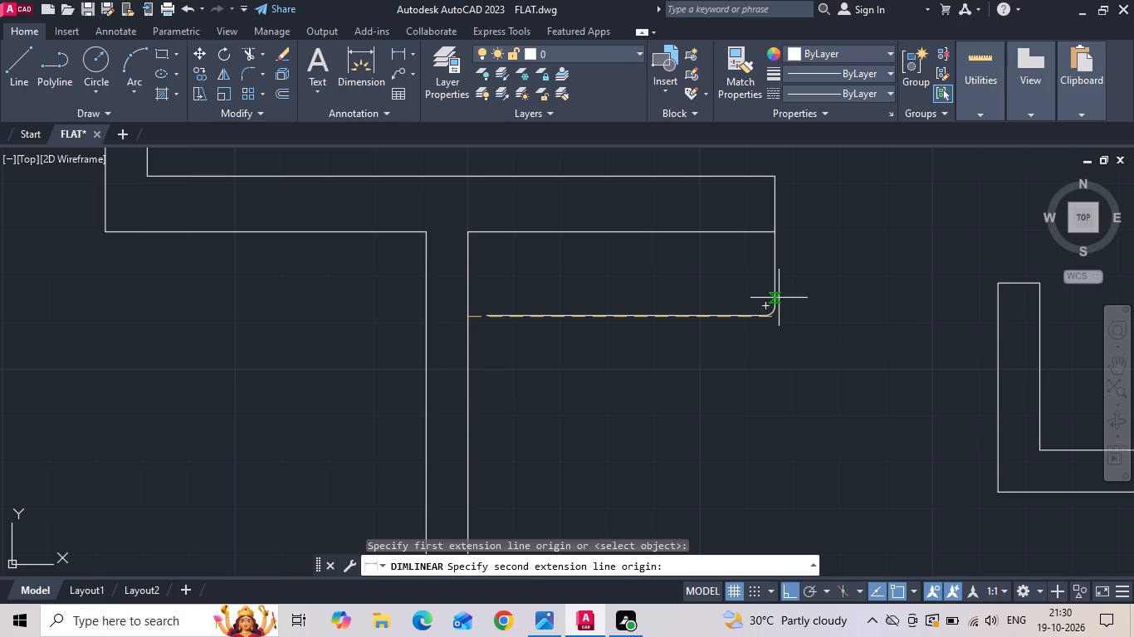
pyautogui.click(780, 297)
pyautogui.press('Escape')
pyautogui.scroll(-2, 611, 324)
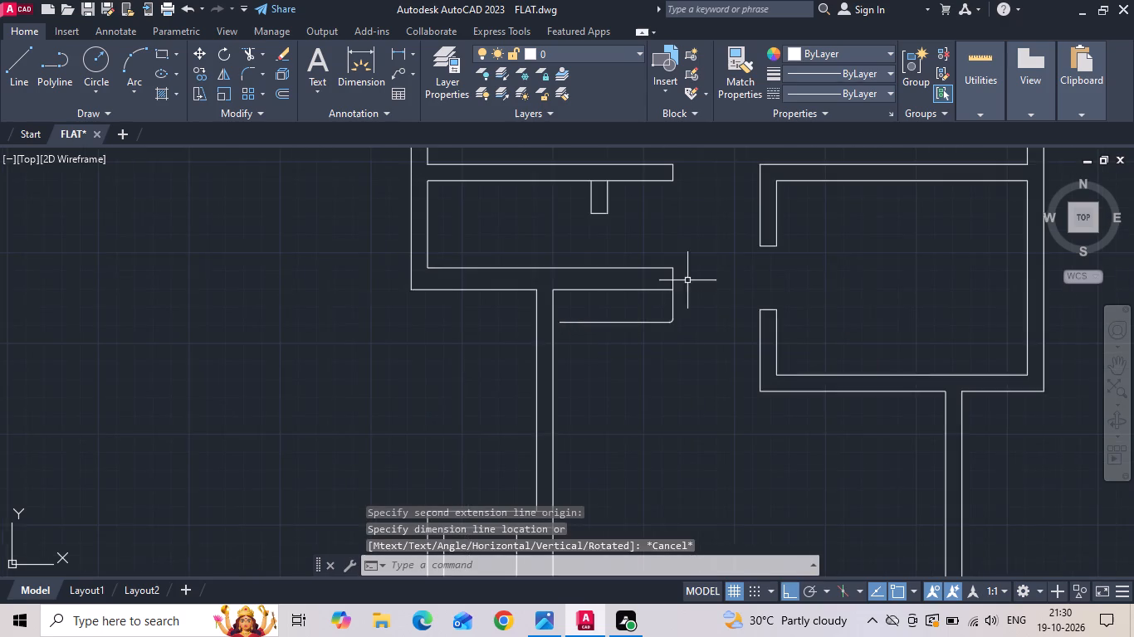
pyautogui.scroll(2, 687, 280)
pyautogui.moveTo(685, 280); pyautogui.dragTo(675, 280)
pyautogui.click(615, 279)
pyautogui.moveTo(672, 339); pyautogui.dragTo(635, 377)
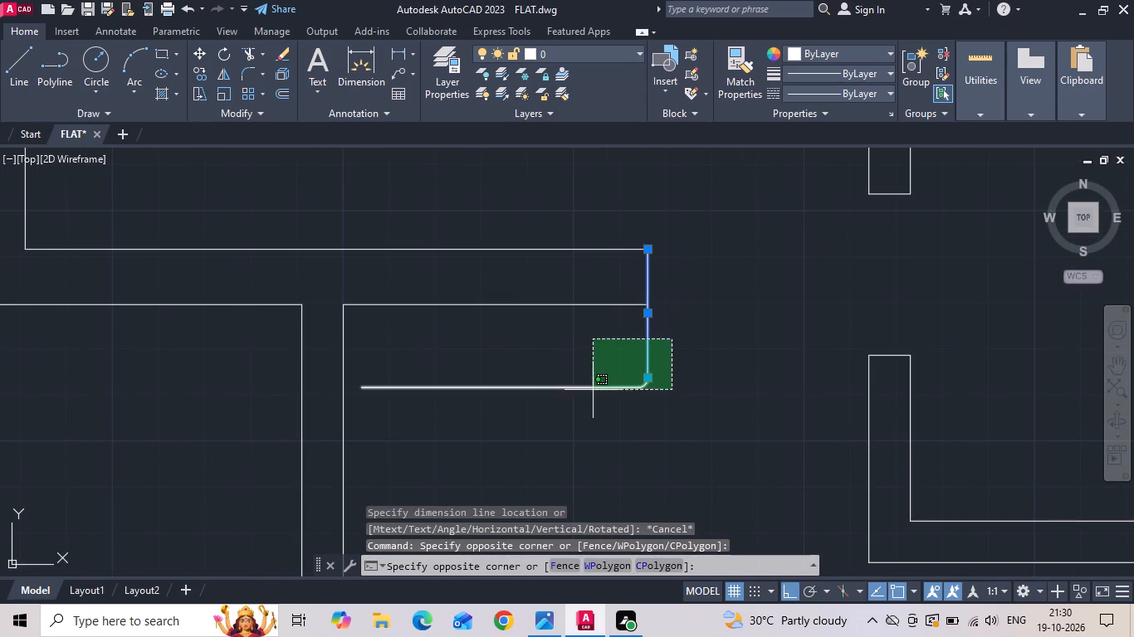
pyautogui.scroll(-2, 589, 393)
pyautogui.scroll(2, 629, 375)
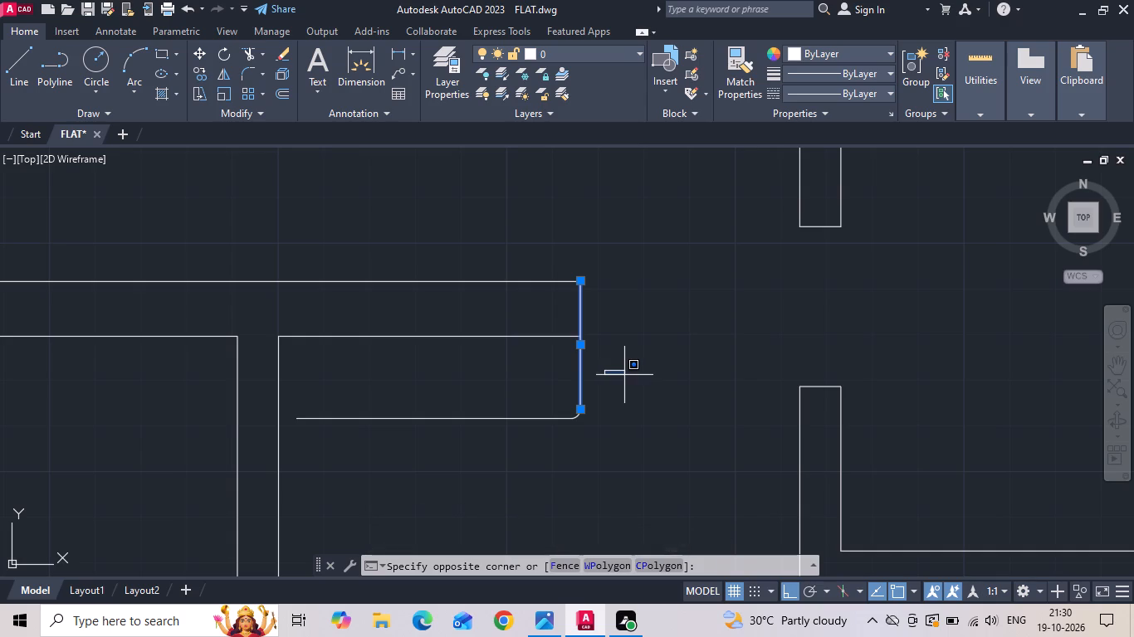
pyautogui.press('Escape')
# Measure the passage width in the reference image between the wash area's wall end and the kitchen wall.
pyautogui.scroll(-3, 576, 326)
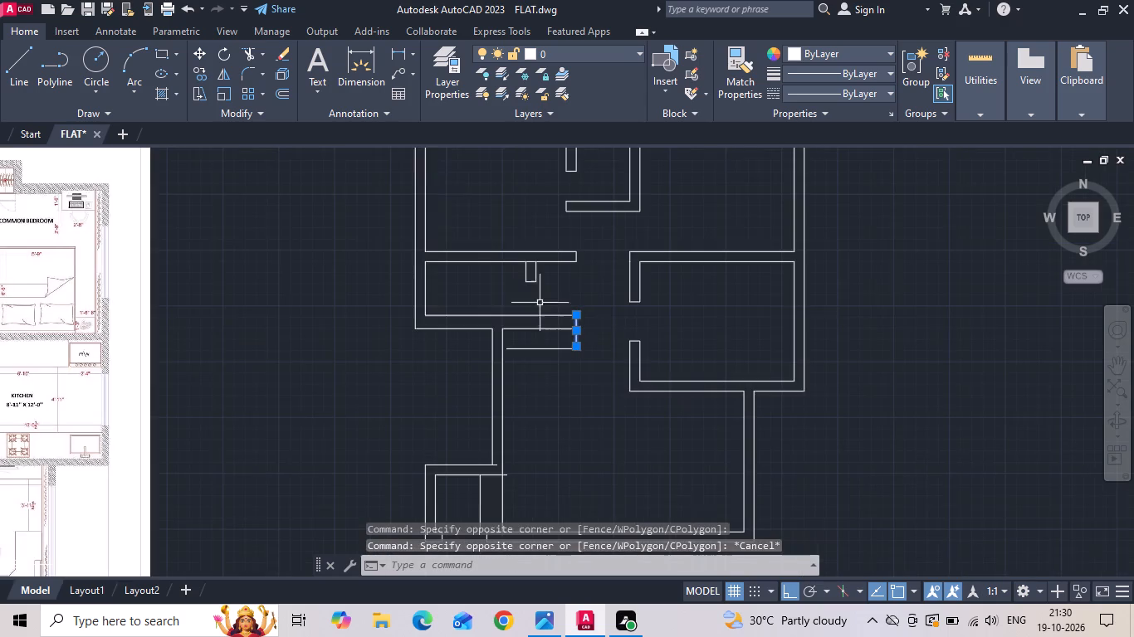
pyautogui.click(401, 57)
pyautogui.moveTo(283, 282); pyautogui.dragTo(717, 229, button='middle')
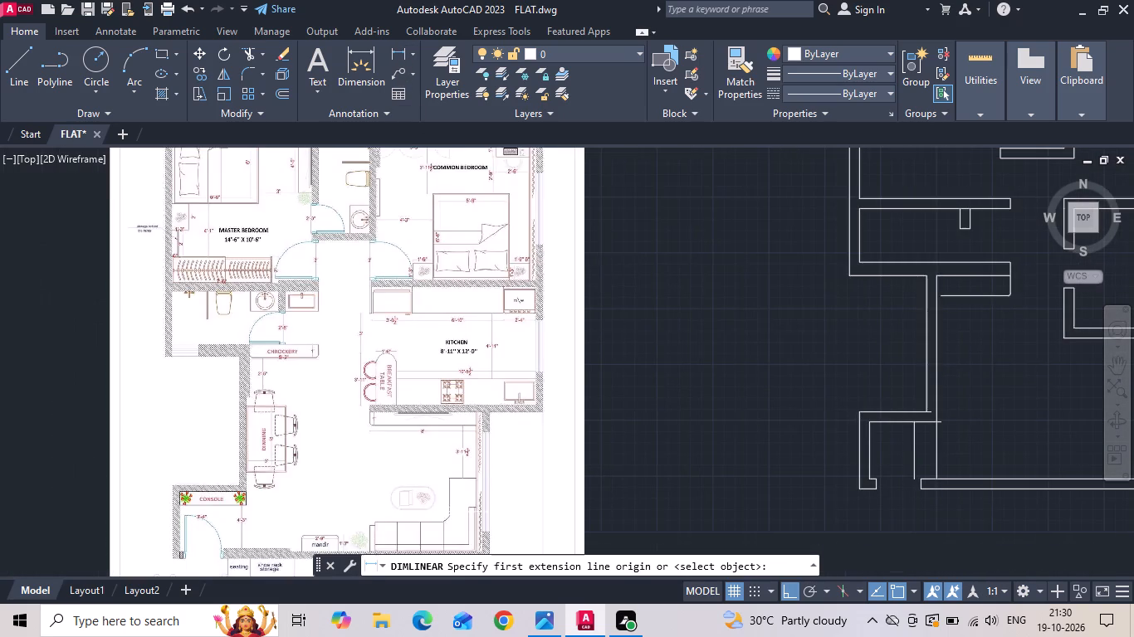
pyautogui.scroll(1, 380, 303)
pyautogui.scroll(2, 184, 261)
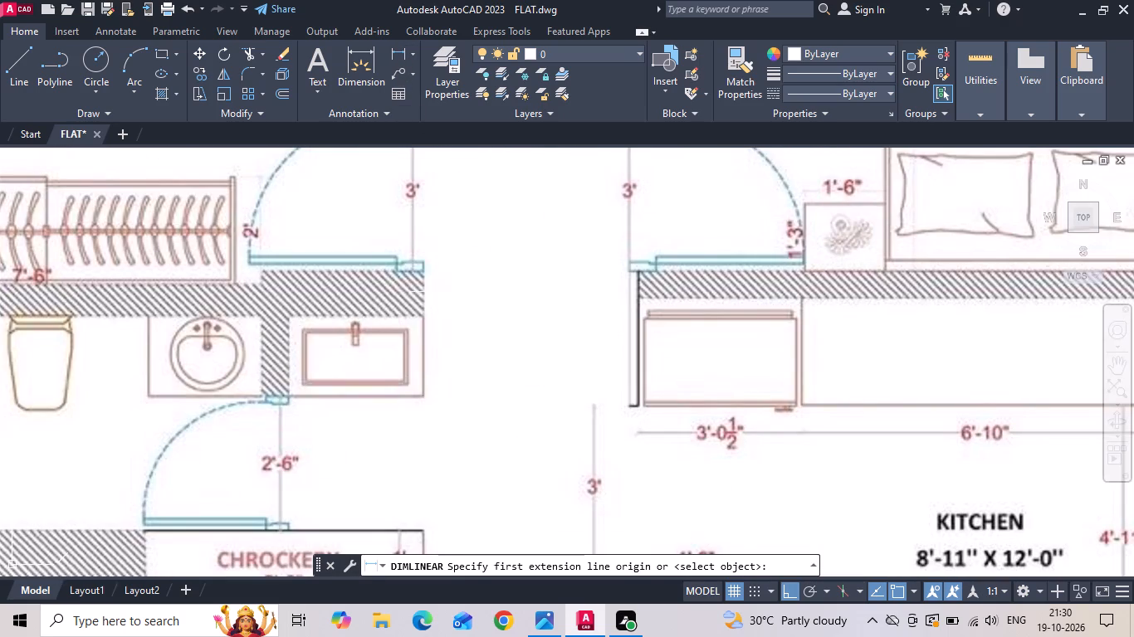
pyautogui.scroll(2, 425, 280)
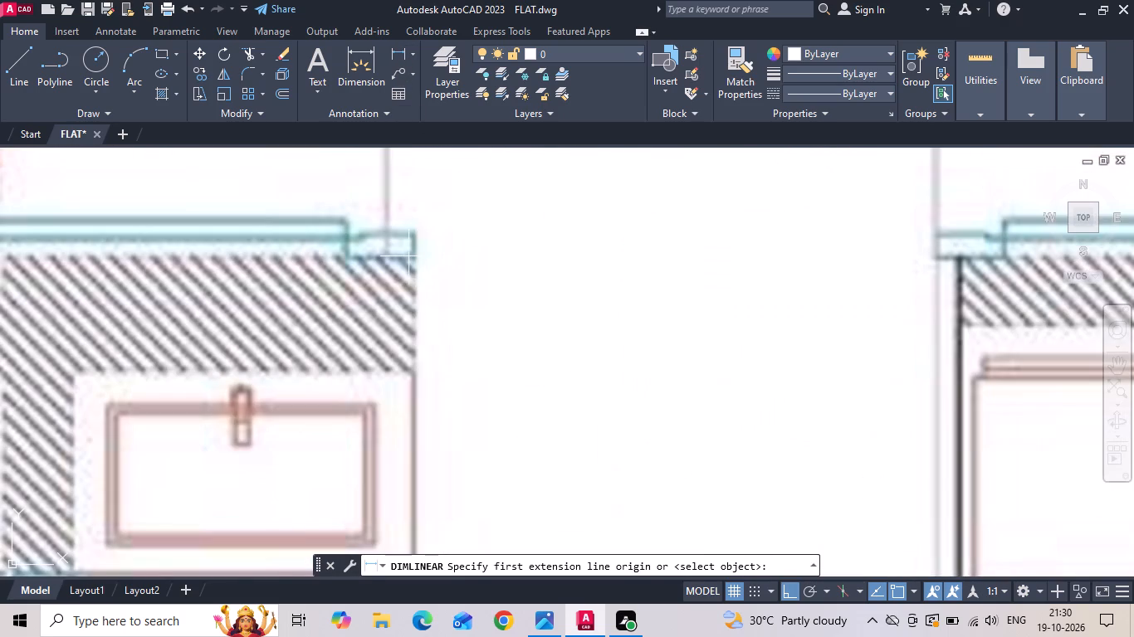
pyautogui.click(414, 256)
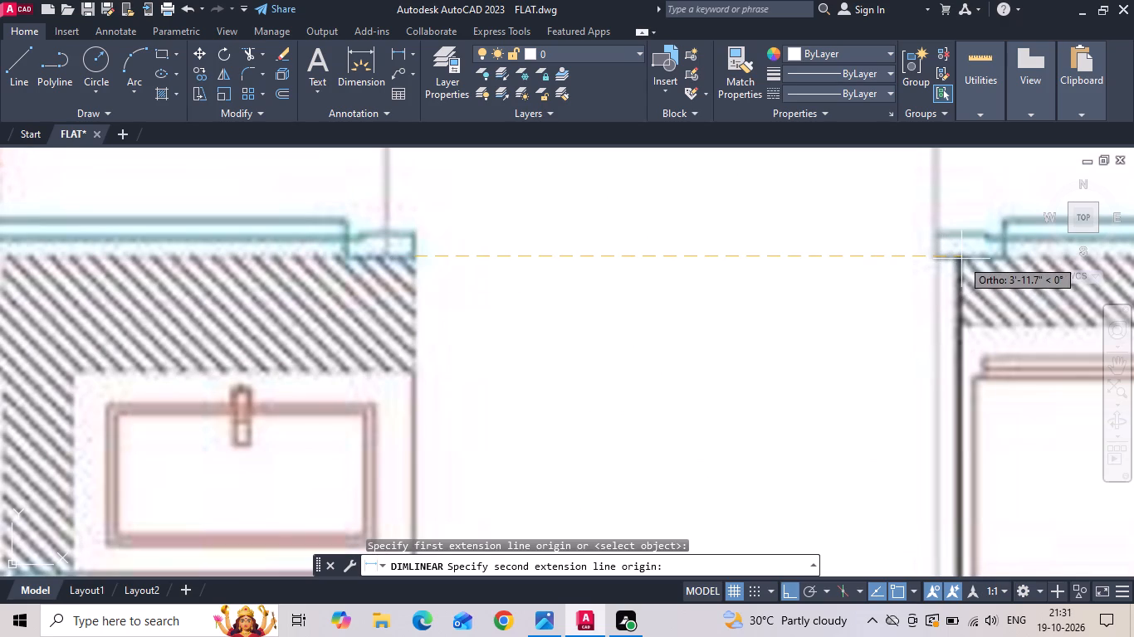
pyautogui.press('Escape')
# Measure the clear width of the master bedroom's bathroom between its side walls in the reference image.
pyautogui.scroll(-3, 562, 275)
pyautogui.scroll(-1, 428, 297)
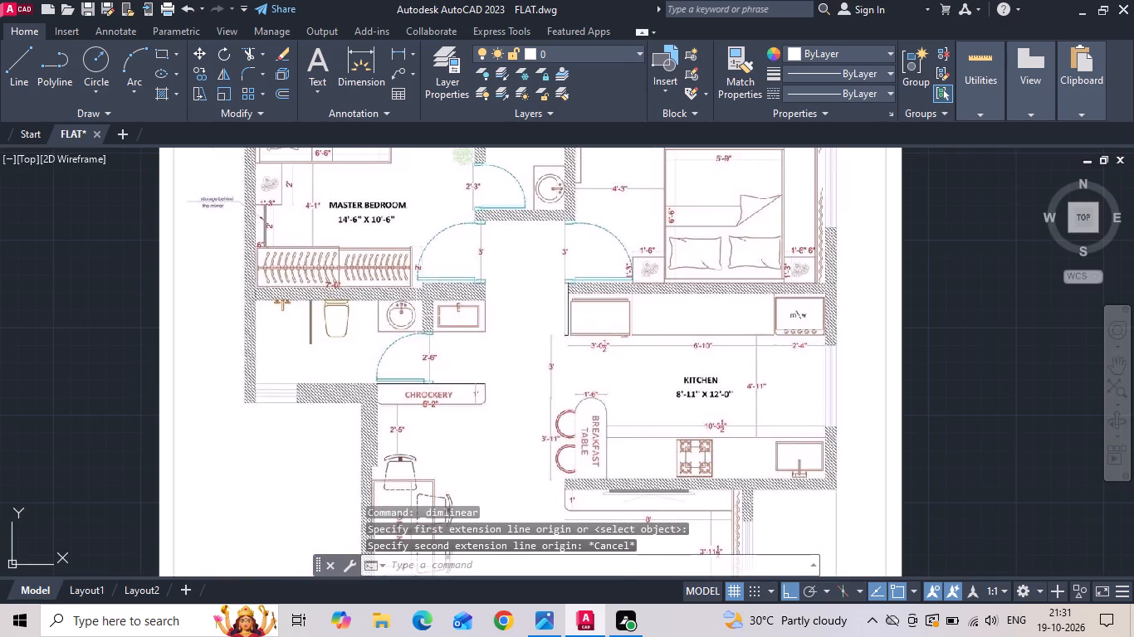
pyautogui.scroll(-1, 418, 327)
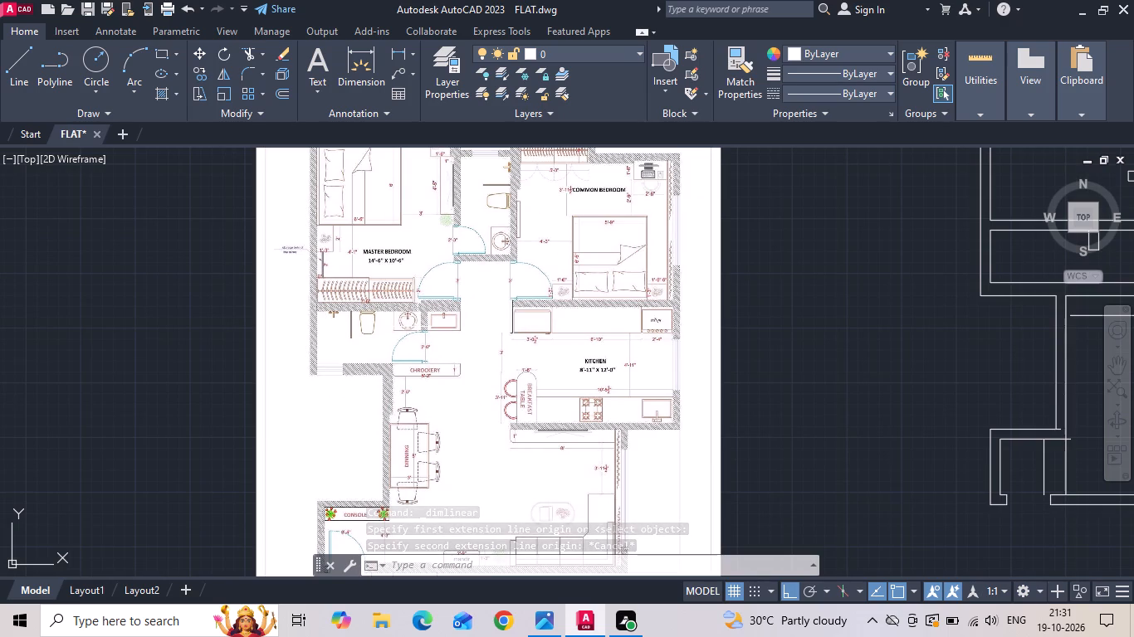
pyautogui.scroll(2, 479, 192)
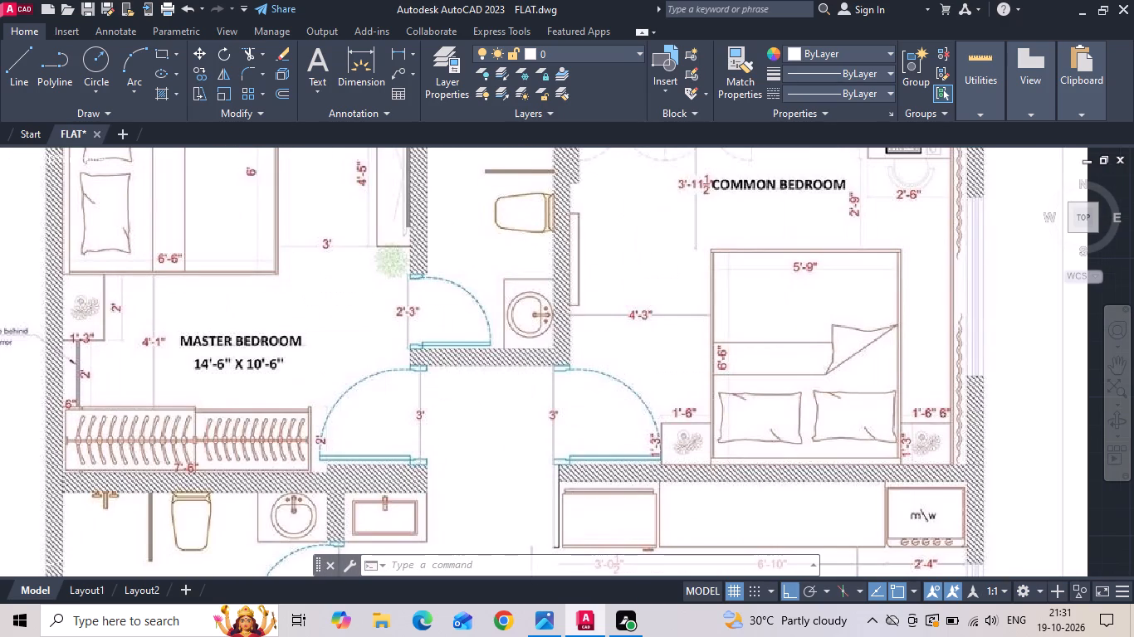
pyautogui.click(394, 51)
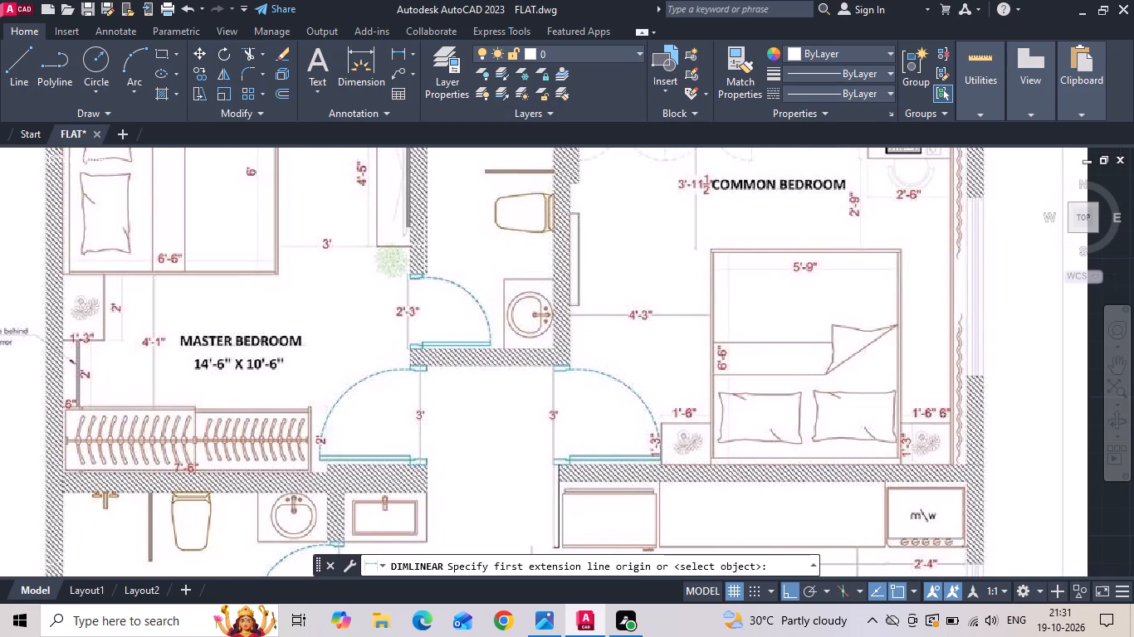
pyautogui.click(430, 248)
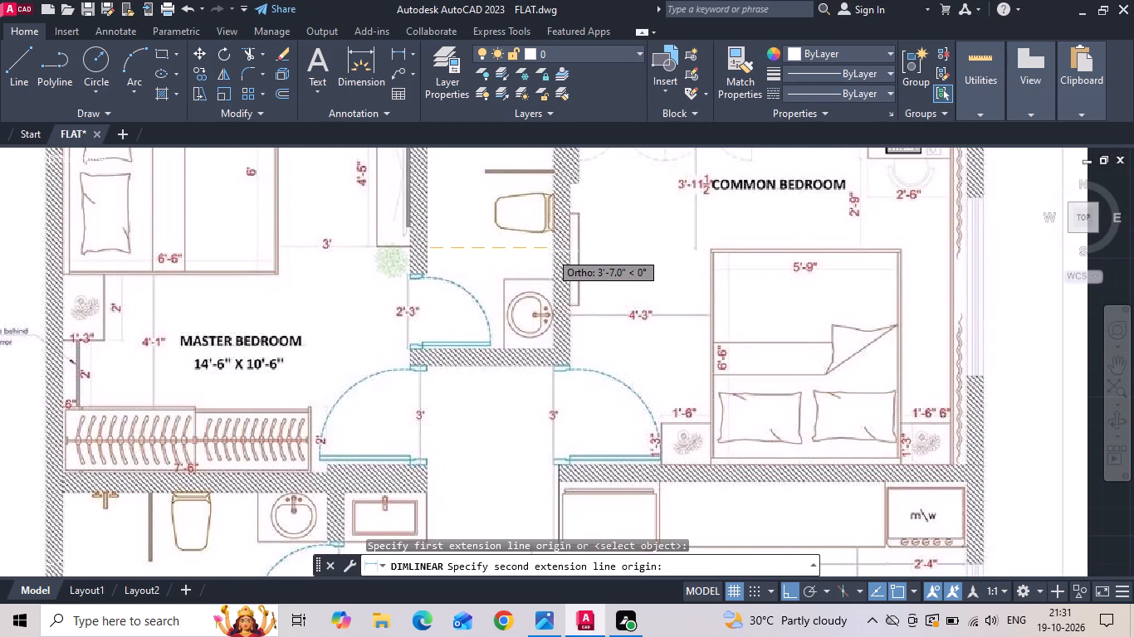
pyautogui.press('Escape')
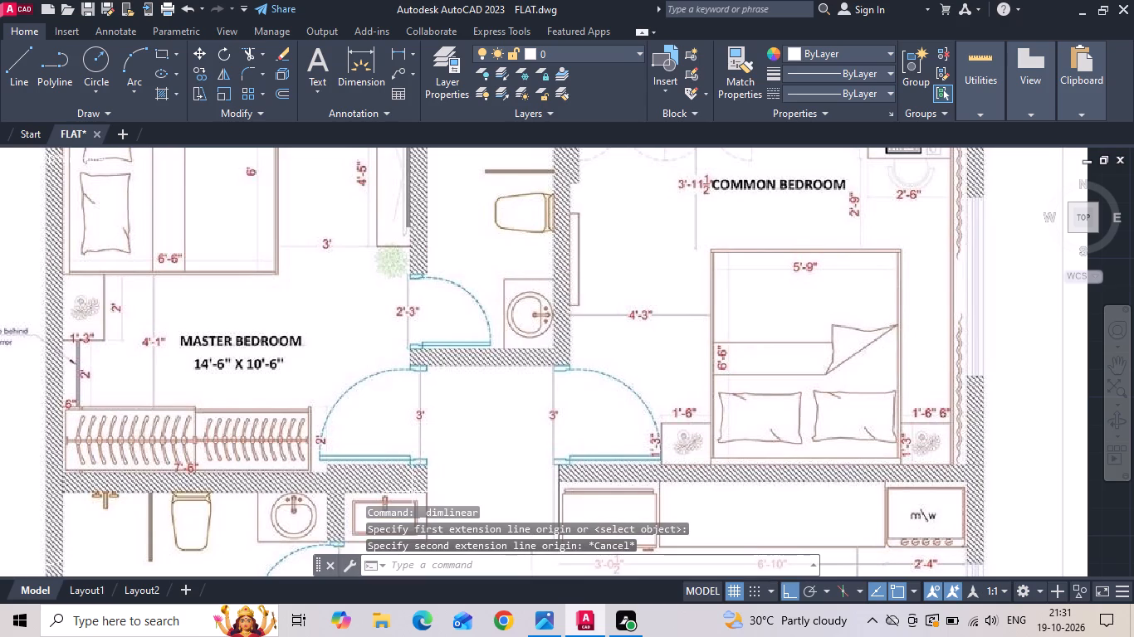
# Measure the passage width in the drawn plan between the toilet's wall end and the kitchen wall's opening edge.
pyautogui.scroll(-4, 362, 285)
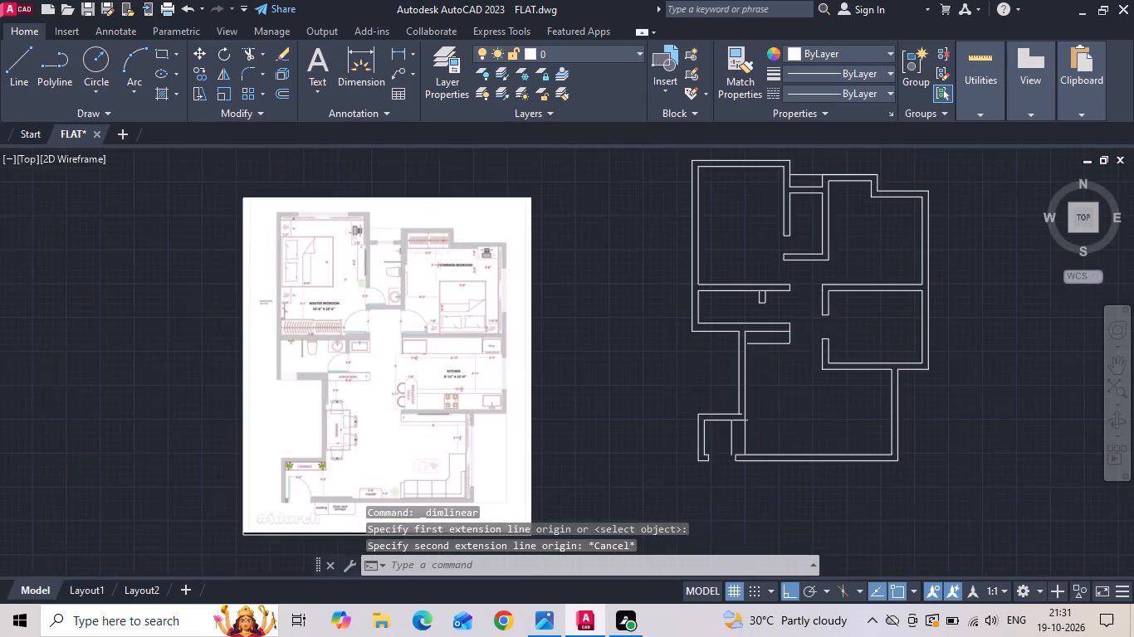
pyautogui.click(399, 53)
pyautogui.scroll(2, 664, 311)
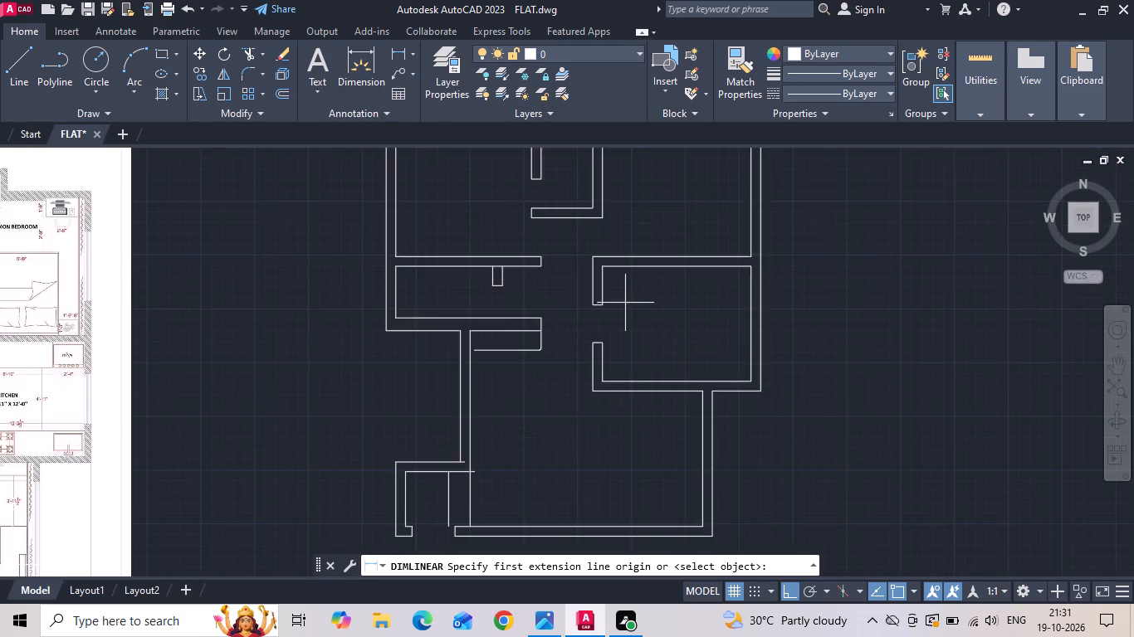
pyautogui.scroll(3, 620, 303)
pyautogui.click(290, 361)
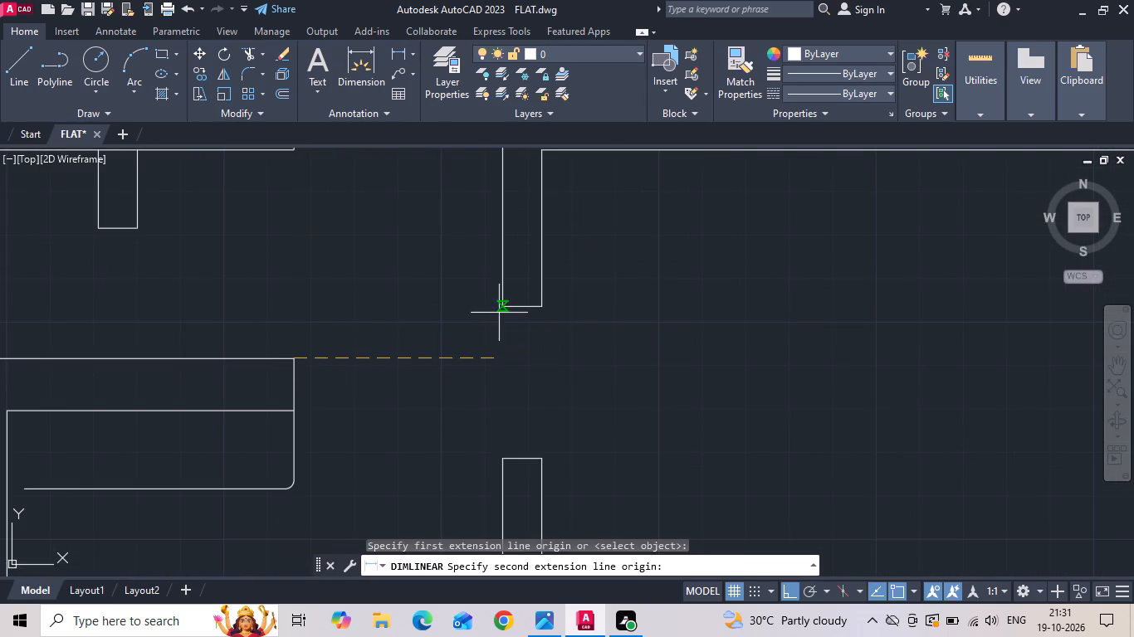
pyautogui.click(506, 304)
pyautogui.press('Escape')
pyautogui.scroll(-2, 457, 343)
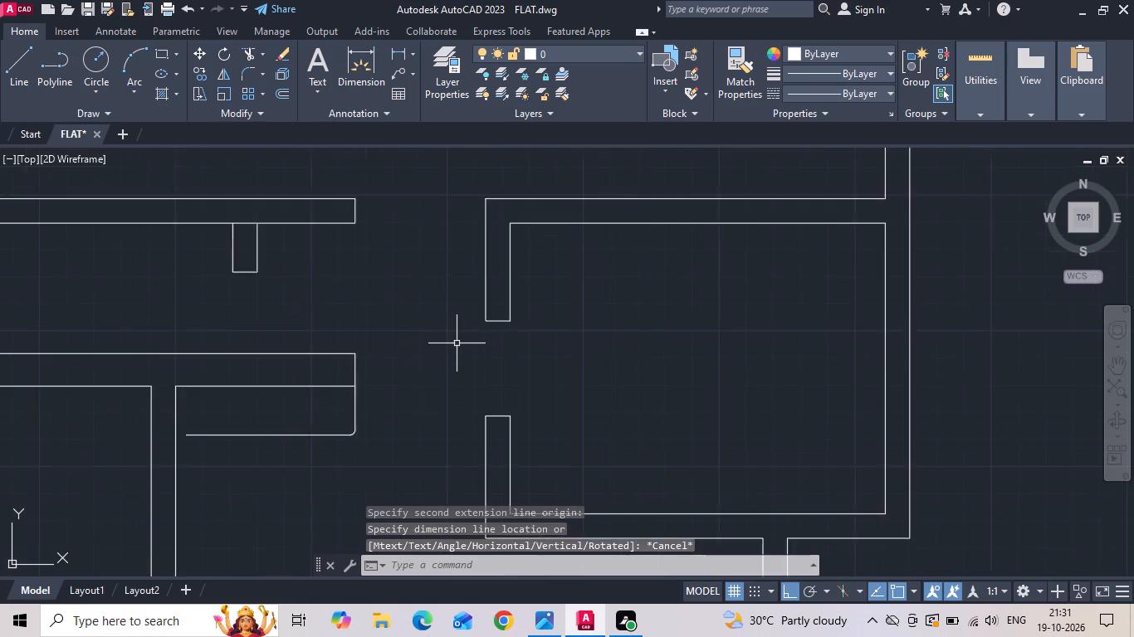
# Fillet the entry recess's upper outer wall line and the dining side wall's outer line into a sharp corner.
pyautogui.moveTo(308, 390); pyautogui.dragTo(356, 220, button='middle')
pyautogui.scroll(-1, 307, 328)
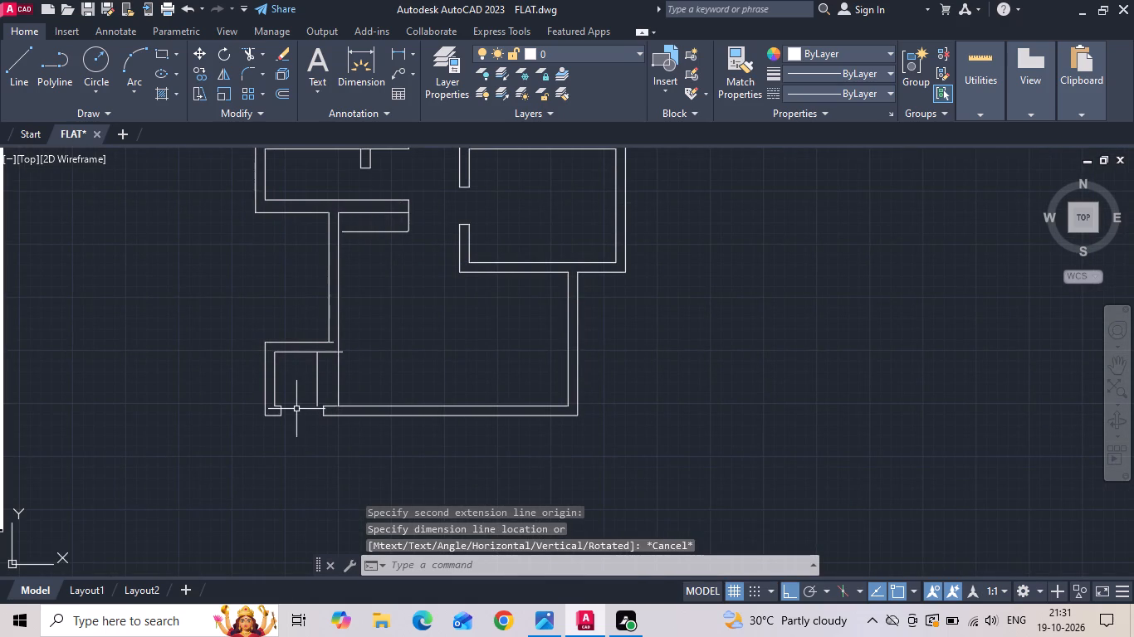
pyautogui.press('f')
pyautogui.press('space')
pyautogui.scroll(2, 302, 346)
pyautogui.click(342, 338)
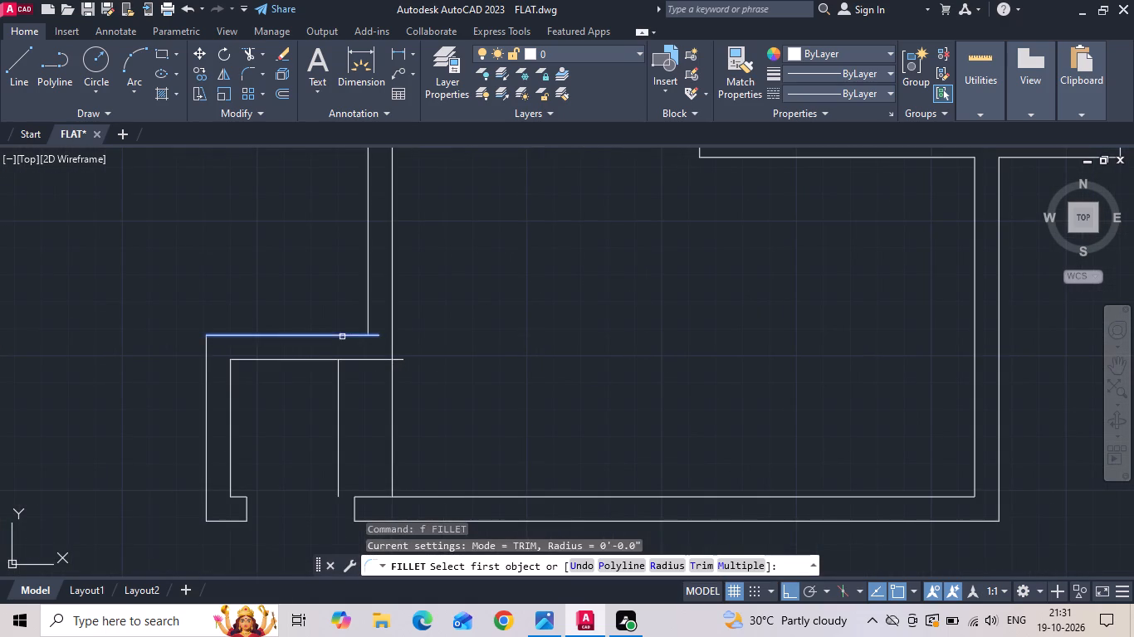
pyautogui.click(367, 321)
pyautogui.press('space')
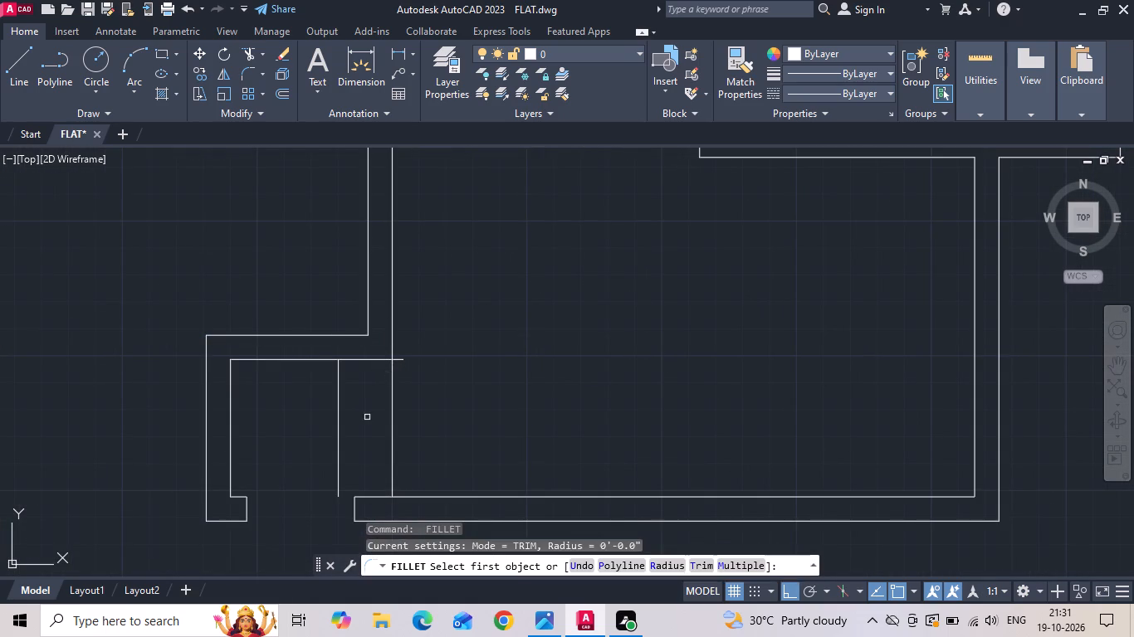
pyautogui.press('Escape')
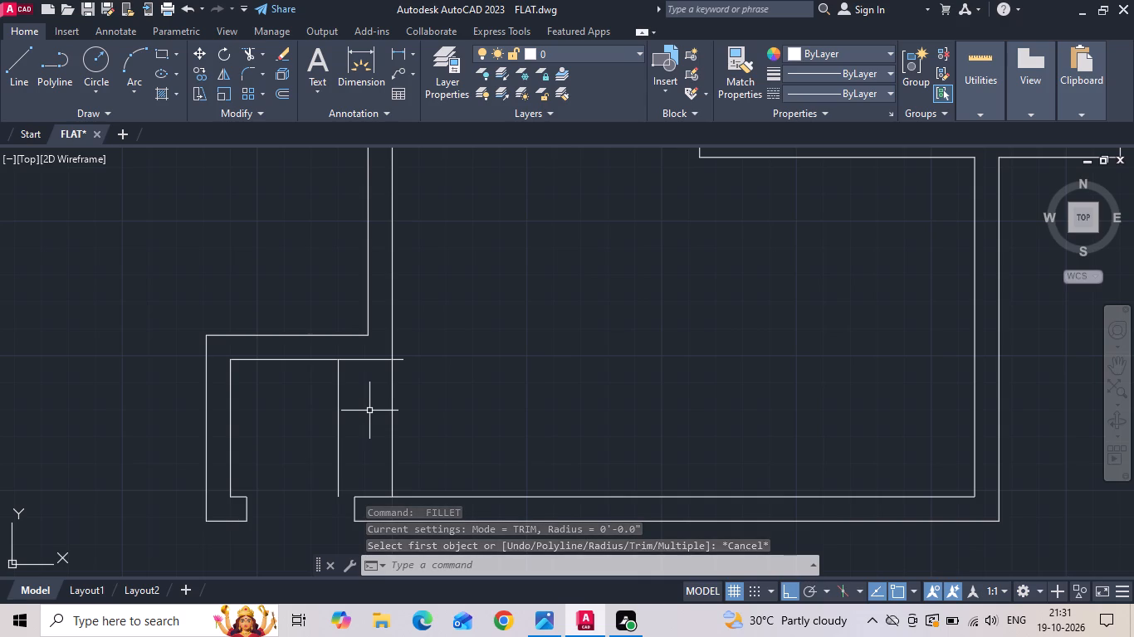
pyautogui.press('Escape')
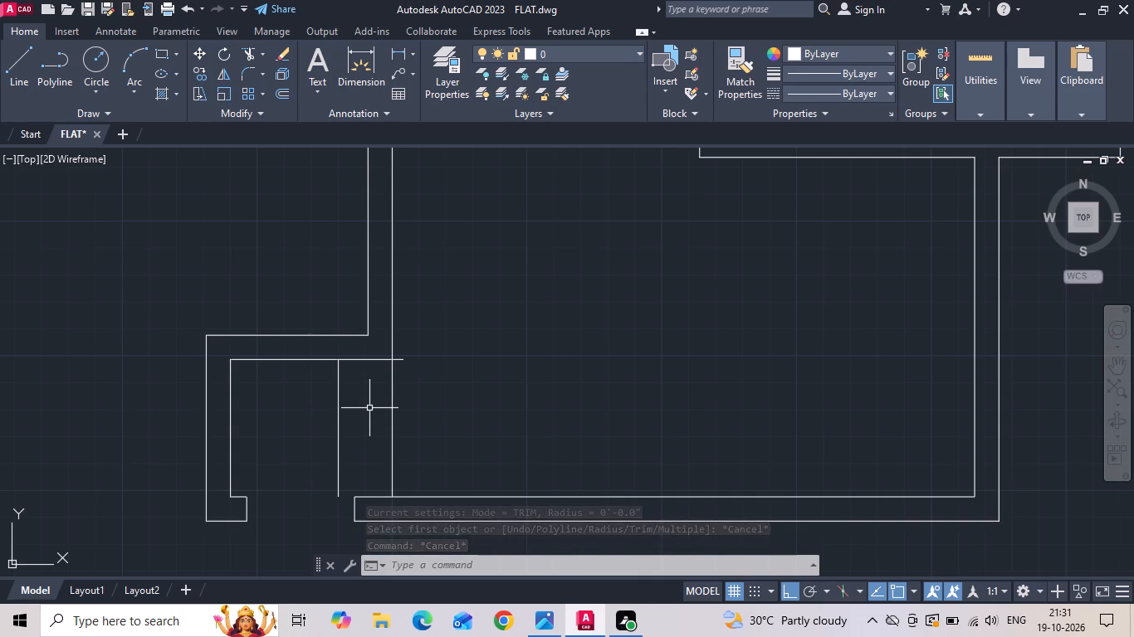
pyautogui.press('Escape')
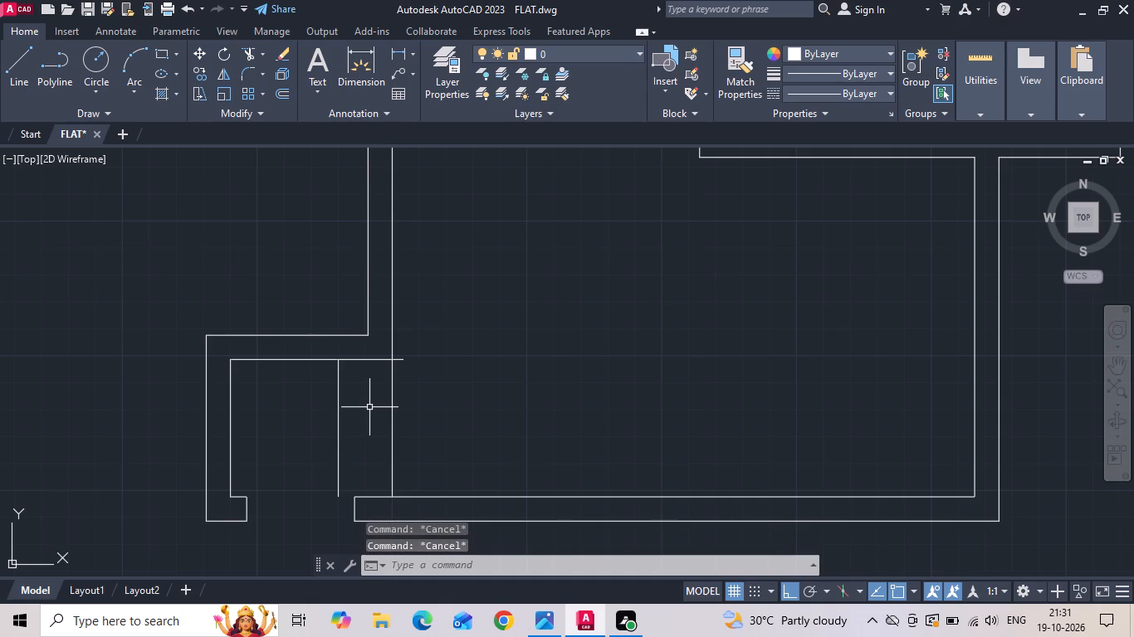
# Offset the entry recess's upper inner wall line 1'6" down into the entry for the console's front edge.
pyautogui.press('o')
pyautogui.press('Return')
pyautogui.write("1'6")
pyautogui.press('Return')
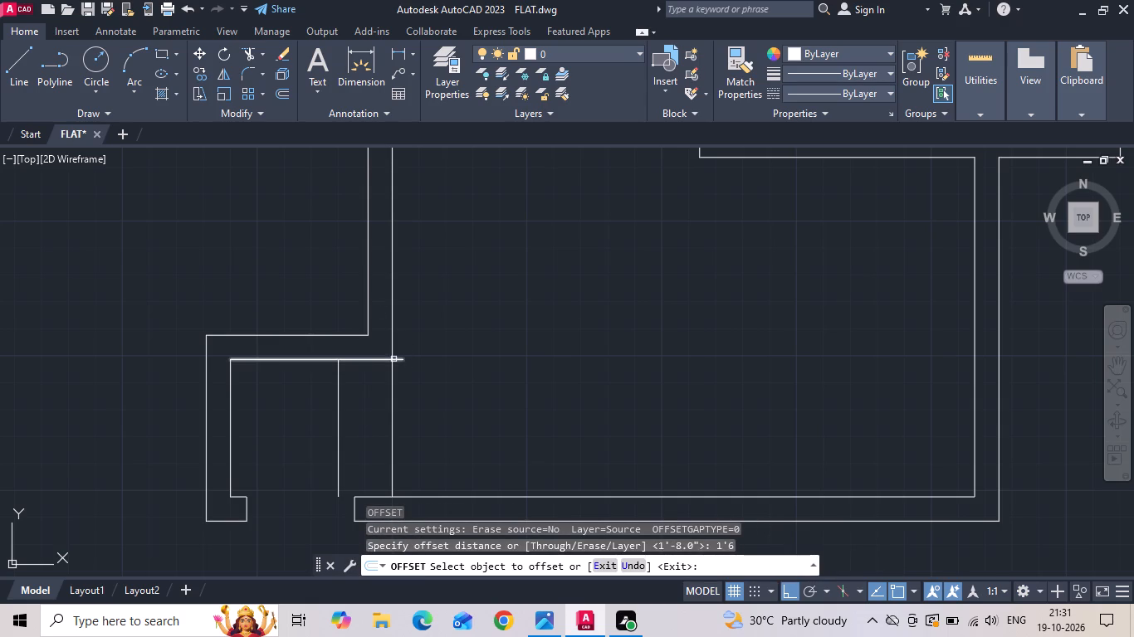
pyautogui.click(377, 360)
pyautogui.click(372, 459)
pyautogui.press('Escape')
# Trim the two vertical lines below the console's front edge and the horizontal overshoots past the side wall's inner line.
pyautogui.press('t')
pyautogui.press('r')
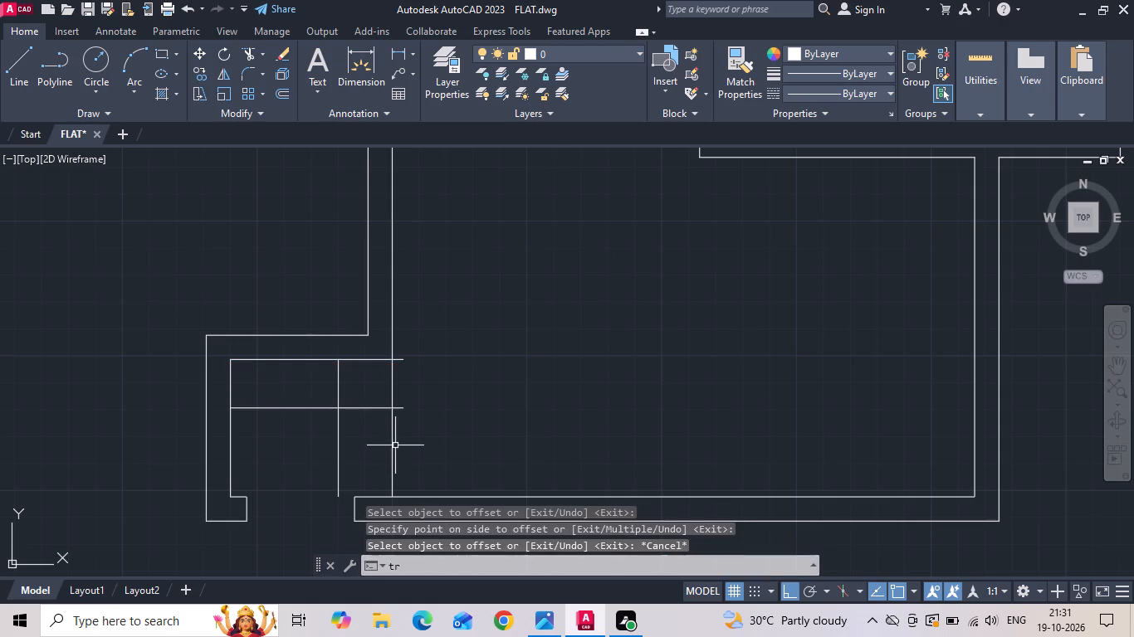
pyautogui.press('space')
pyautogui.moveTo(308, 450); pyautogui.dragTo(413, 455)
pyautogui.moveTo(399, 357); pyautogui.dragTo(400, 371)
pyautogui.click(398, 408)
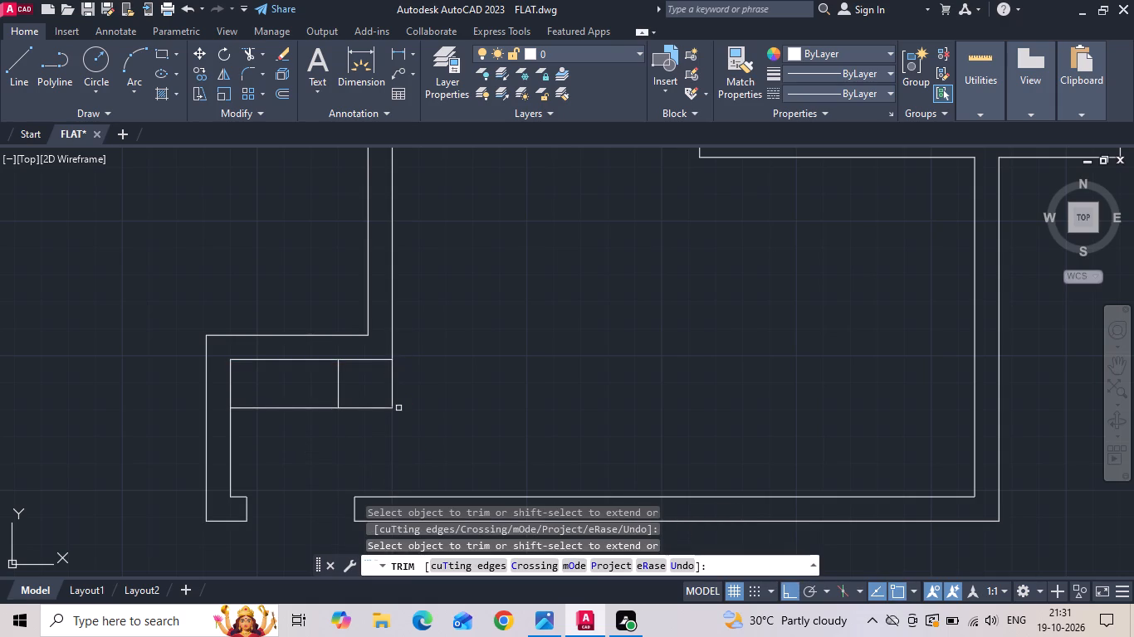
pyautogui.press('Escape')
# Round the console's free lower corner with a 2-inch fillet.
pyautogui.scroll(2, 398, 413)
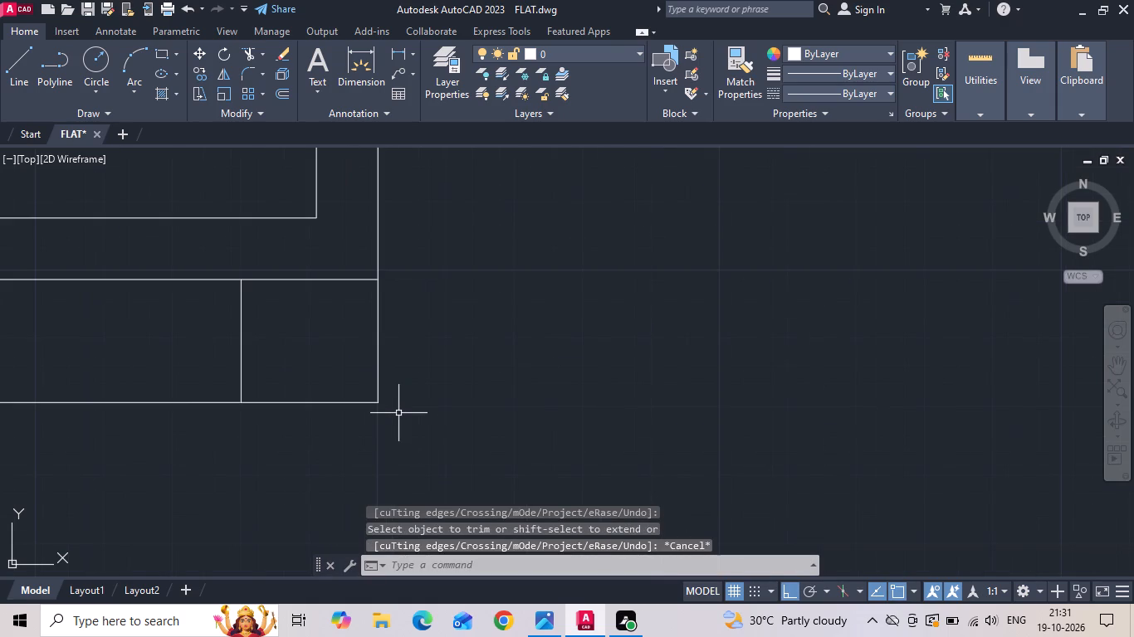
pyautogui.write('f')
pyautogui.press('space')
pyautogui.write('r 2')
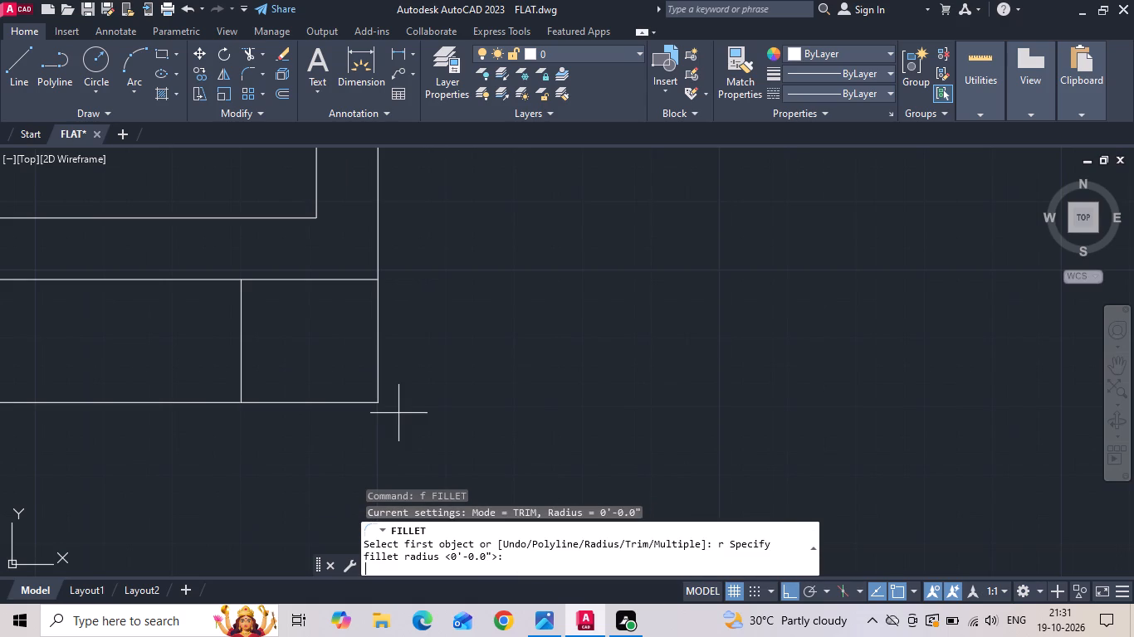
pyautogui.press('space')
pyautogui.click(329, 400)
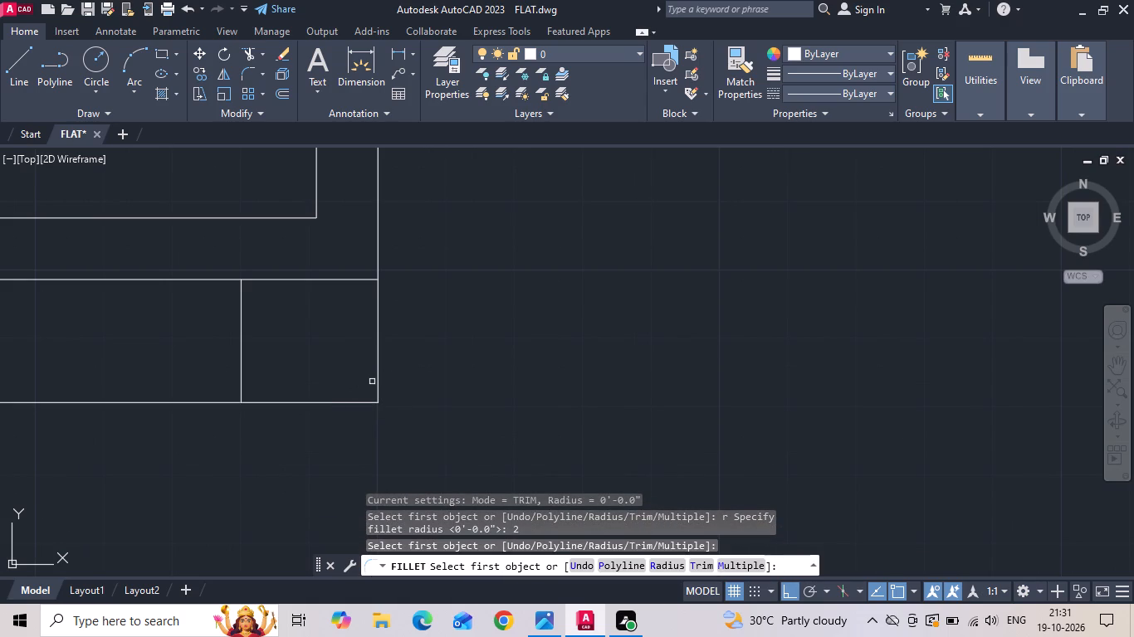
pyautogui.click(376, 387)
pyautogui.click(370, 403)
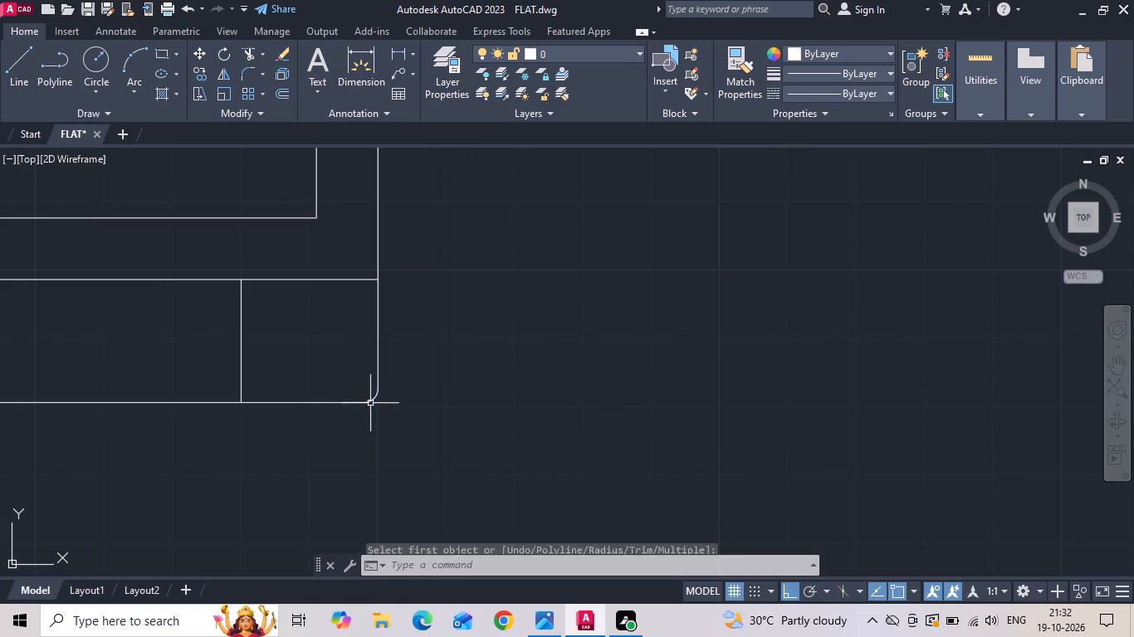
pyautogui.press('Escape')
# Save the drawing.
pyautogui.hotkey('ctrl', 's')
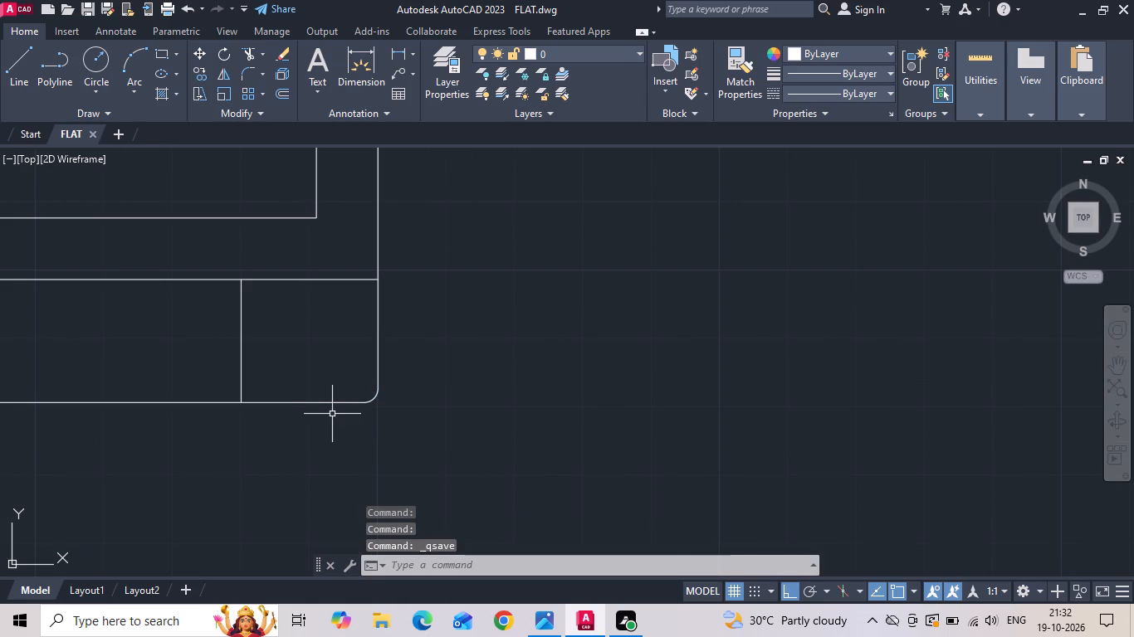
# Examine the crockery, dining, breakfast table and kitchen dimensions in the reference image.
pyautogui.scroll(-2, 555, 302)
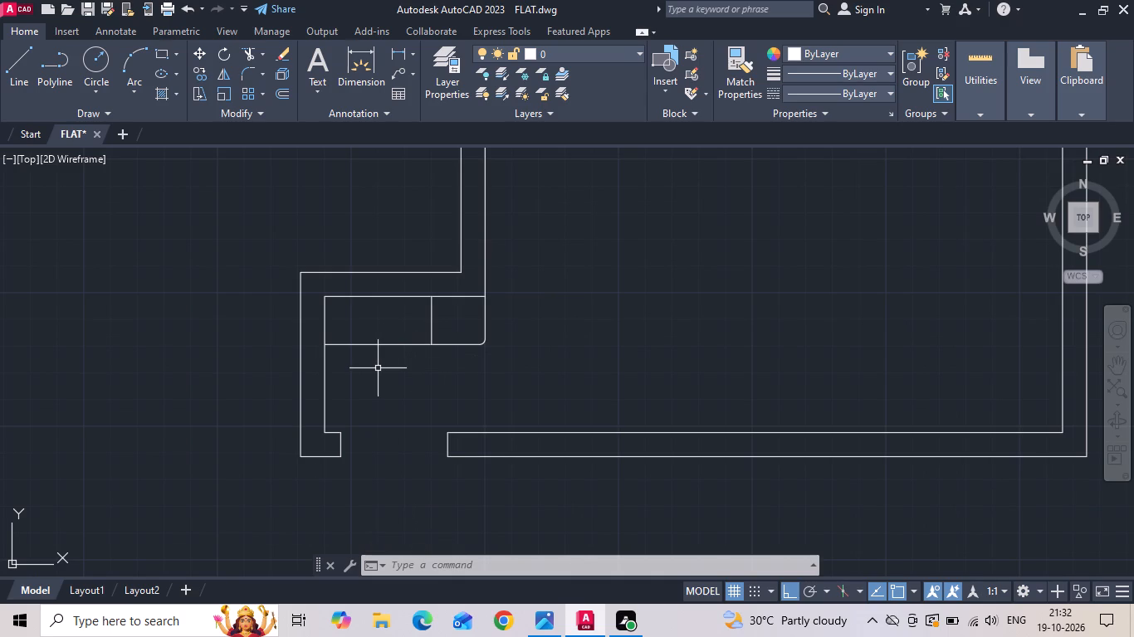
pyautogui.scroll(-3, 378, 368)
pyautogui.scroll(-1, 456, 439)
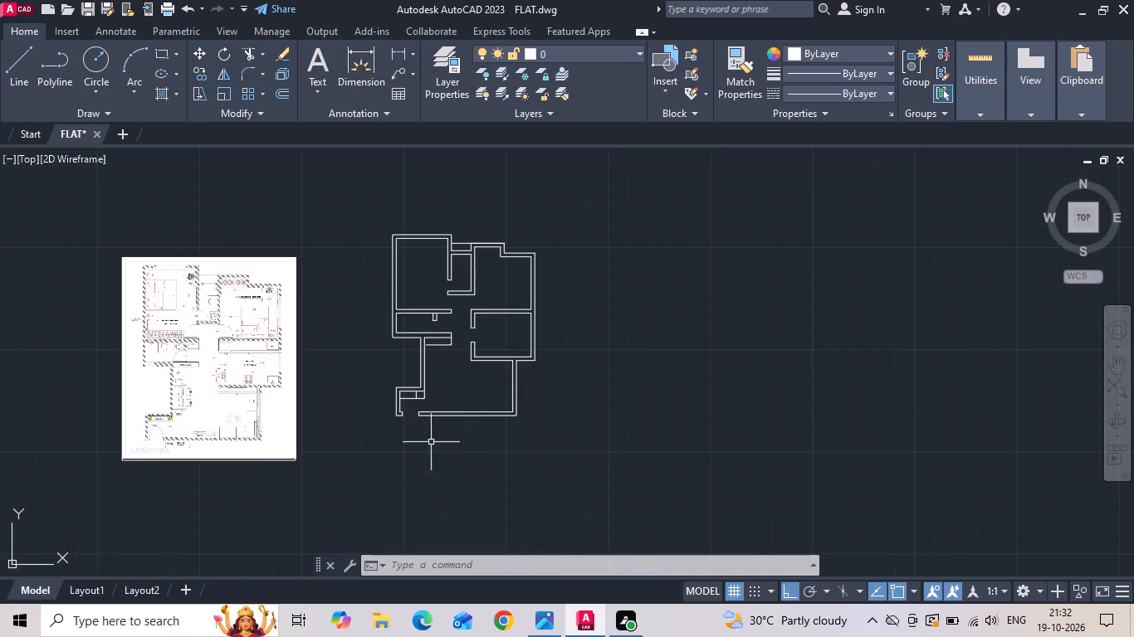
pyautogui.scroll(2, 341, 442)
pyautogui.moveTo(66, 411); pyautogui.dragTo(263, 394, button='middle')
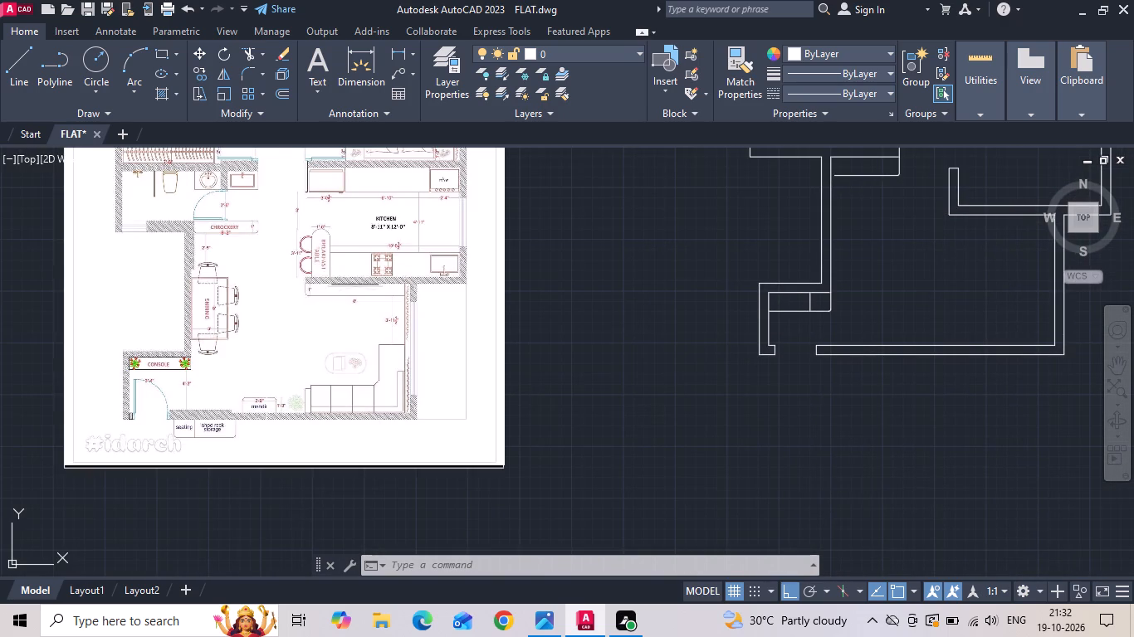
pyautogui.press('Escape')
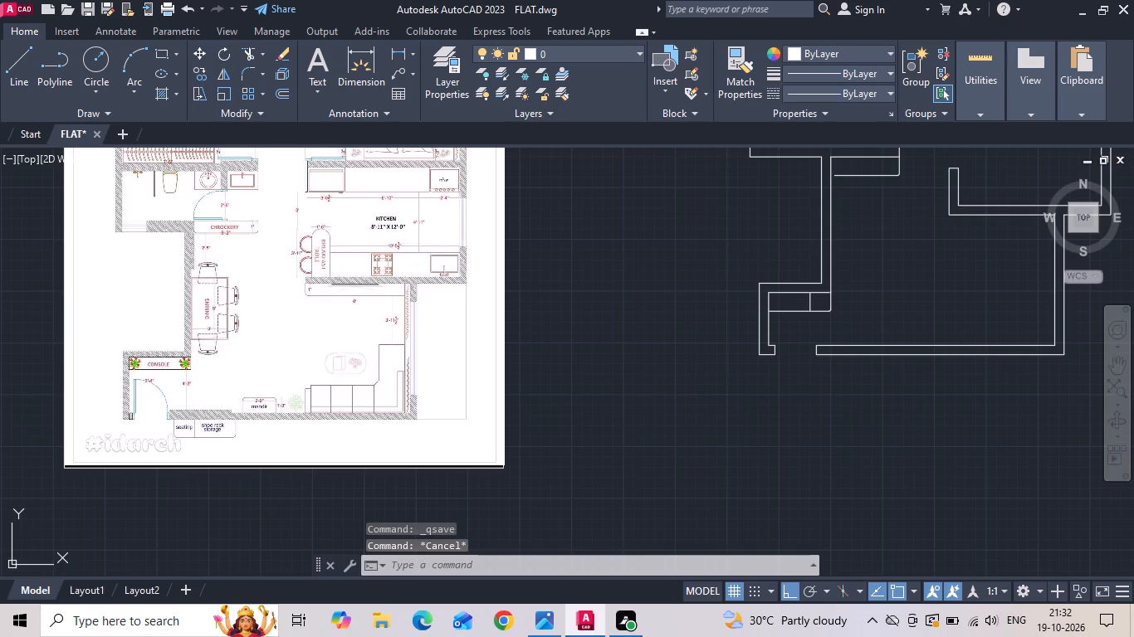
pyautogui.scroll(3, 263, 272)
pyautogui.moveTo(315, 279); pyautogui.dragTo(704, 367, button='middle')
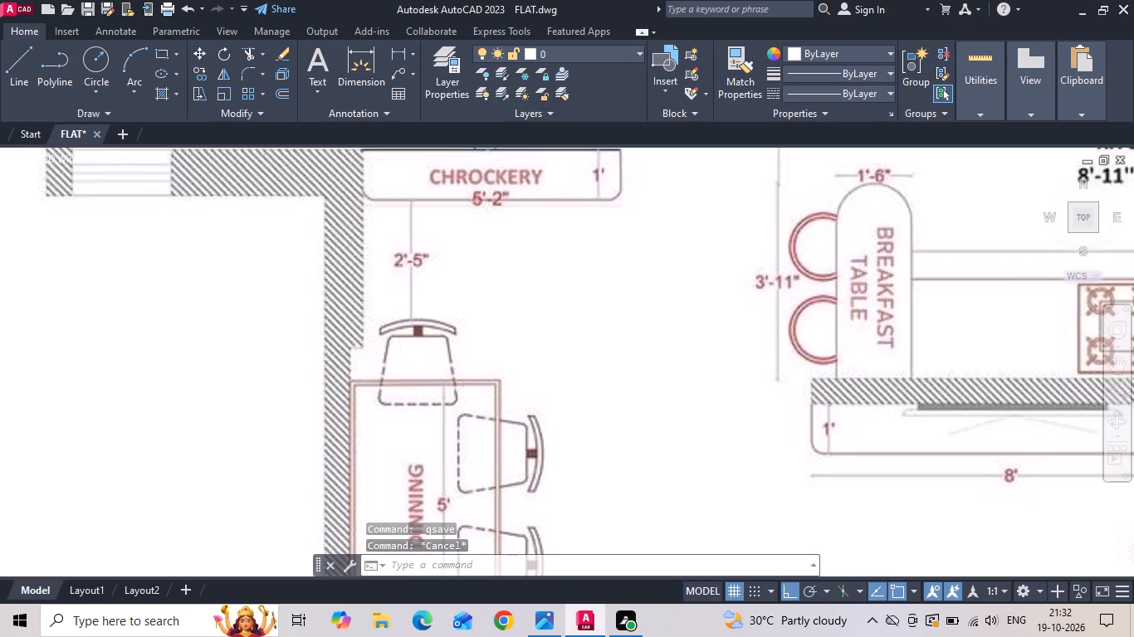
pyautogui.scroll(-1, 633, 389)
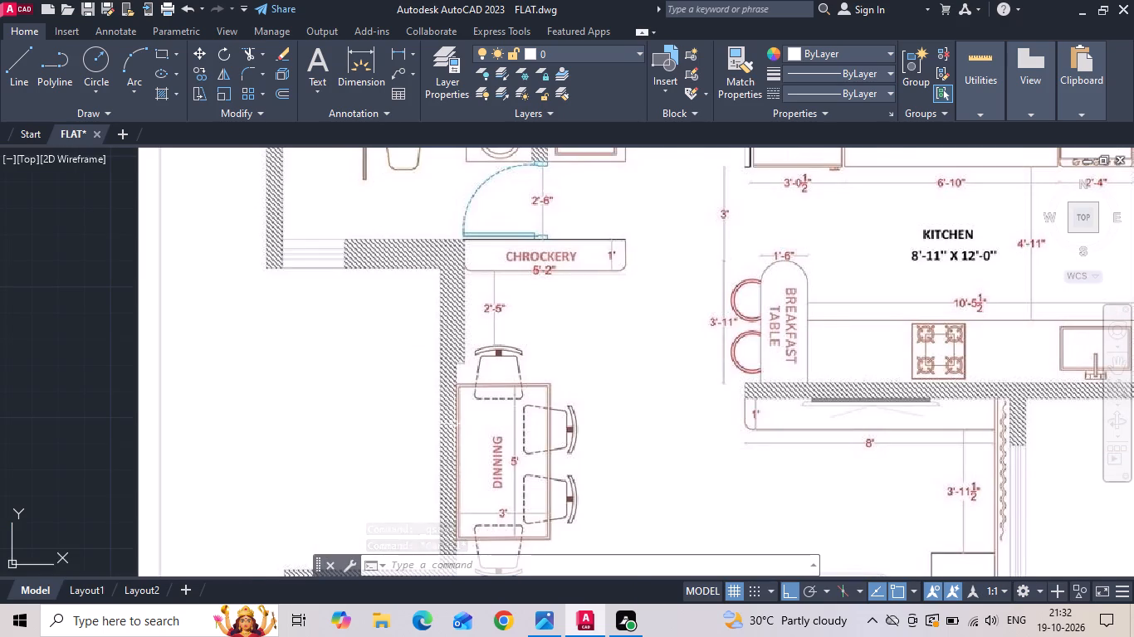
pyautogui.scroll(-1, 454, 424)
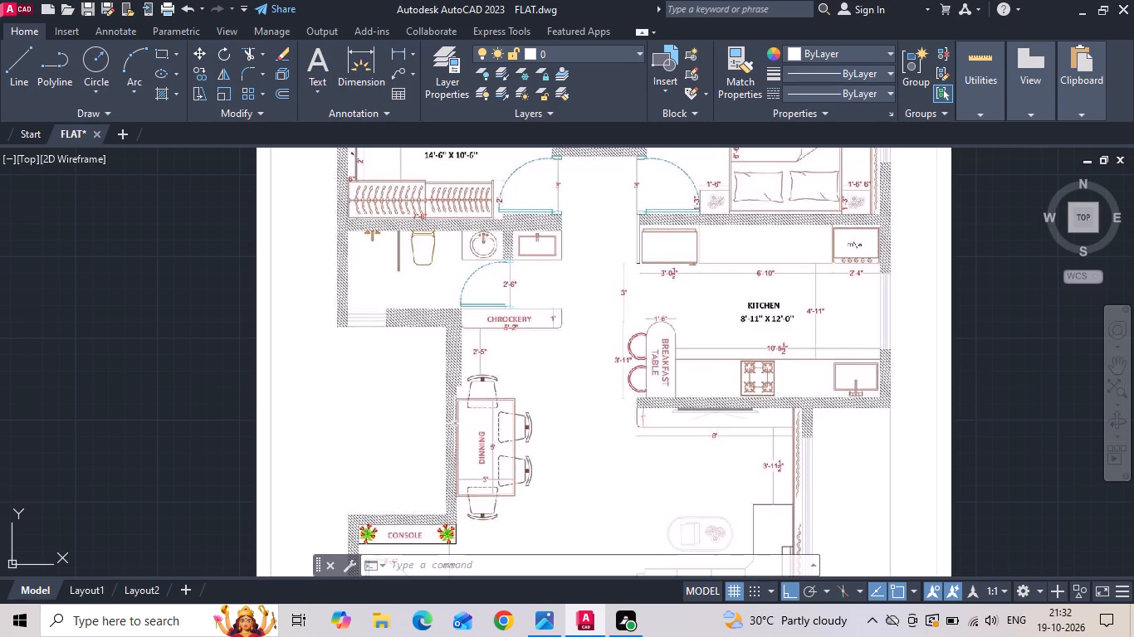
# Save the drawing again.
pyautogui.hotkey('ctrl', 's')
pyautogui.hotkey('ctrl', 's')
pyautogui.hotkey('ctrl', 's')
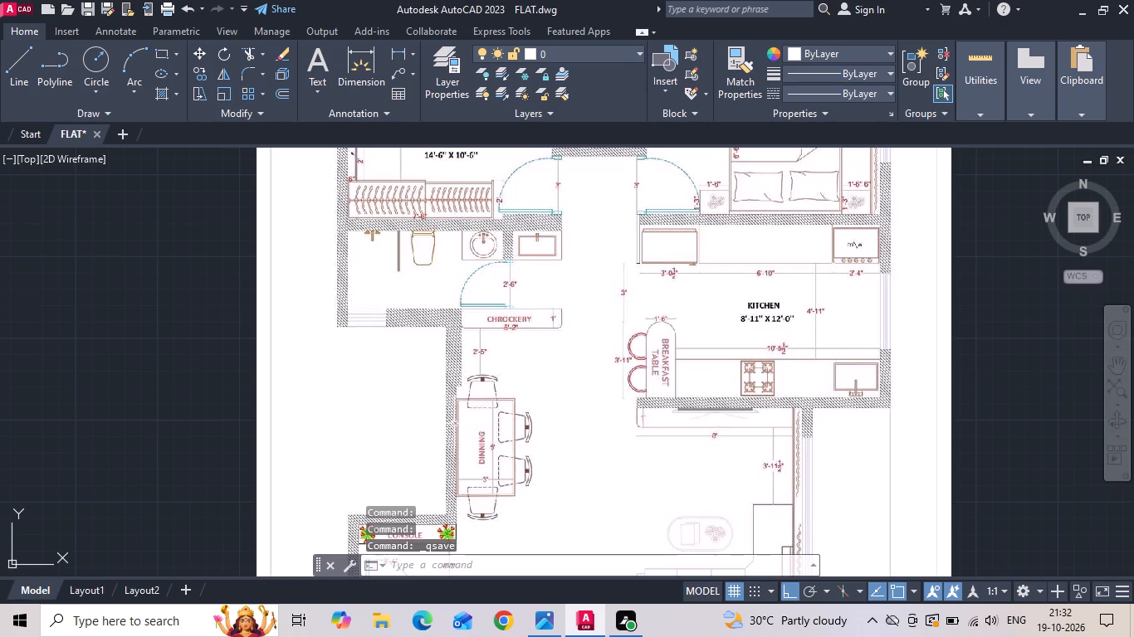
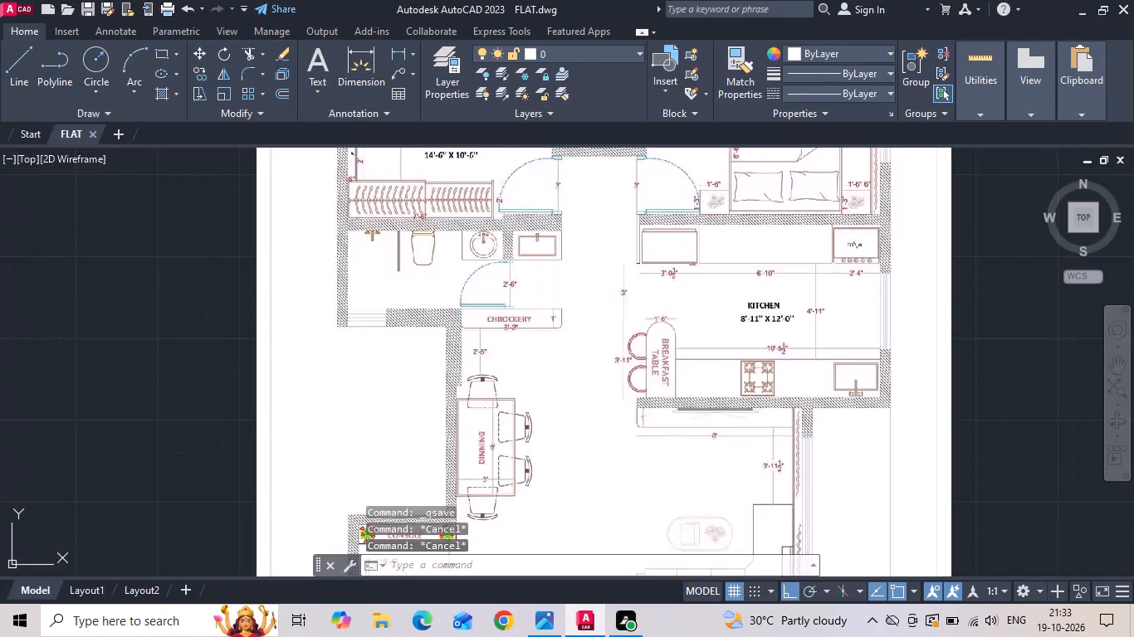
# Measure the length of the wall line between the kitchen's lower-left outer corner and the living room's right wall.
pyautogui.scroll(-1, 584, 345)
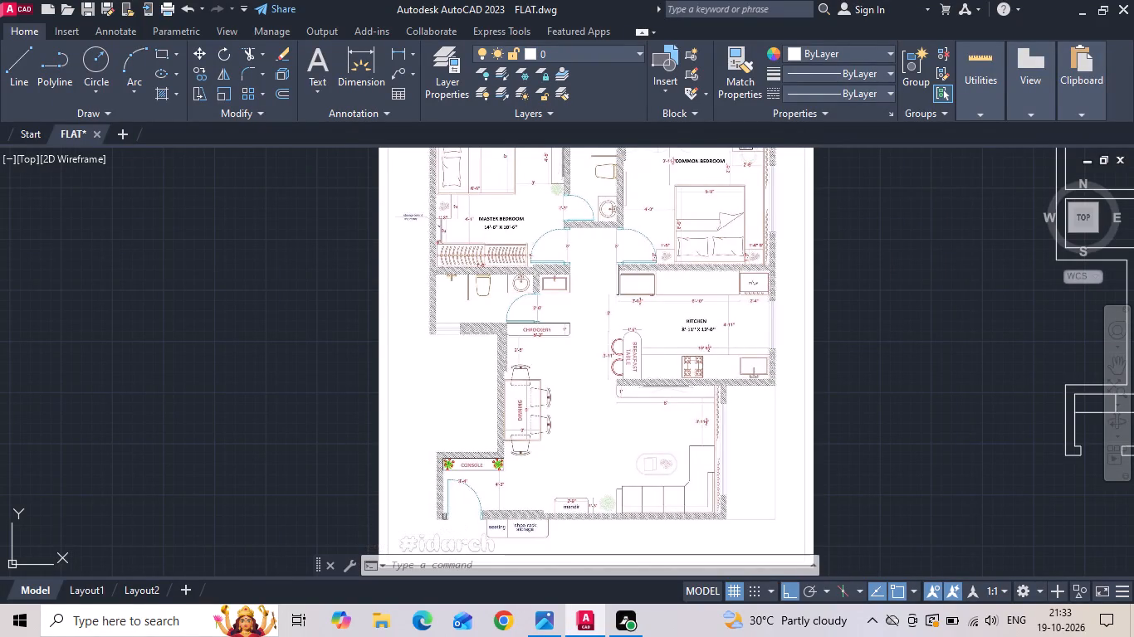
pyautogui.scroll(-1, 350, 281)
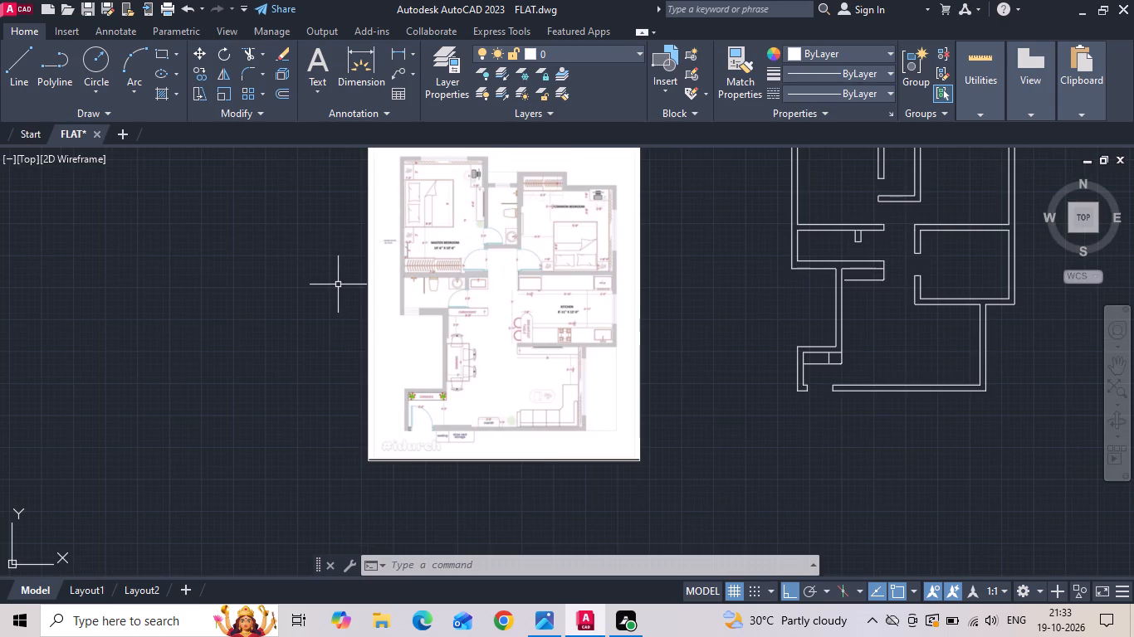
pyautogui.press('Escape')
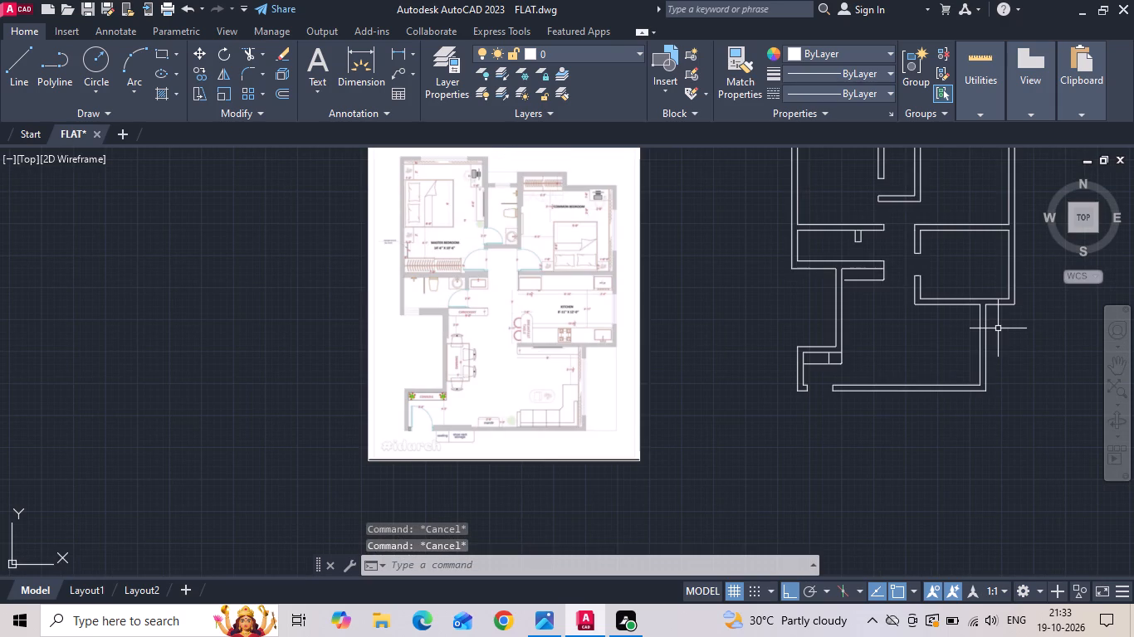
pyautogui.scroll(1, 997, 326)
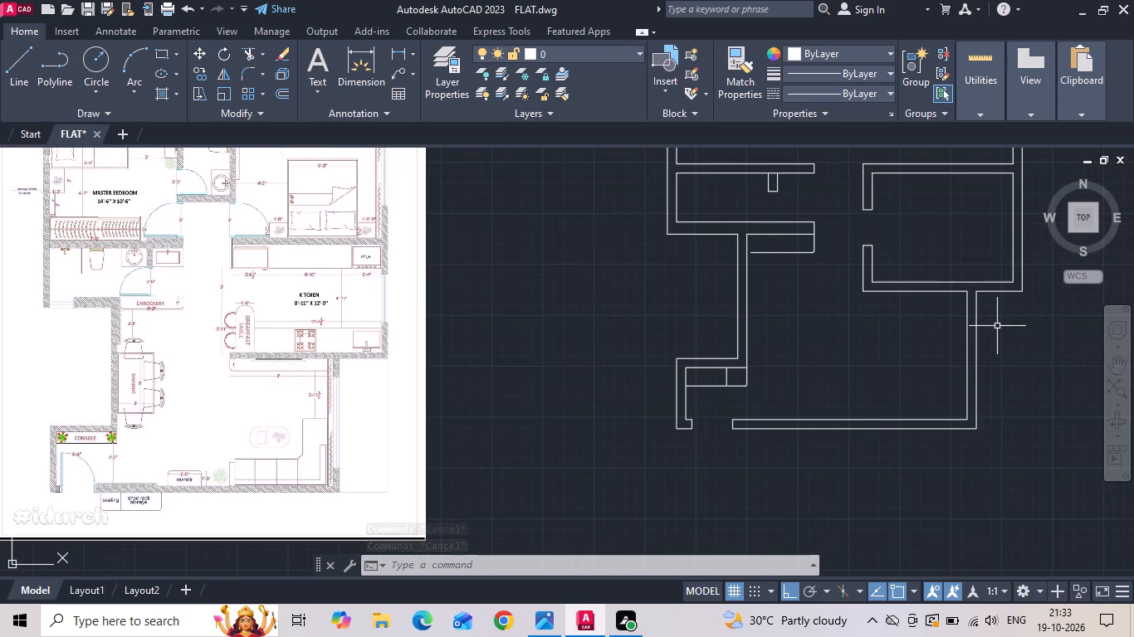
pyautogui.click(397, 52)
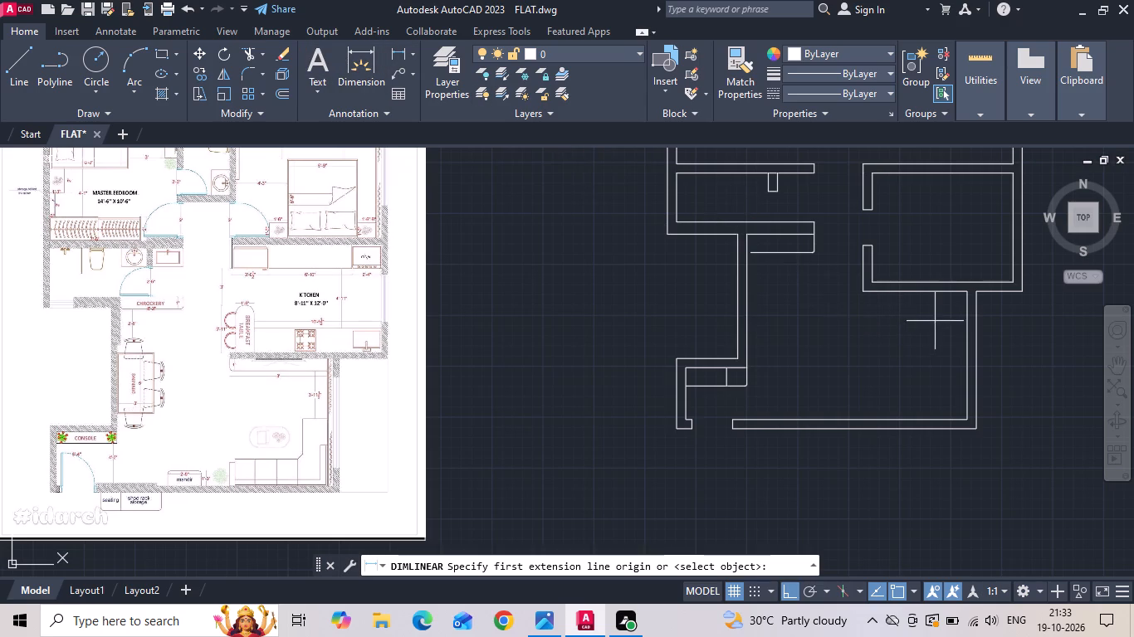
pyautogui.scroll(2, 943, 314)
pyautogui.click(999, 258)
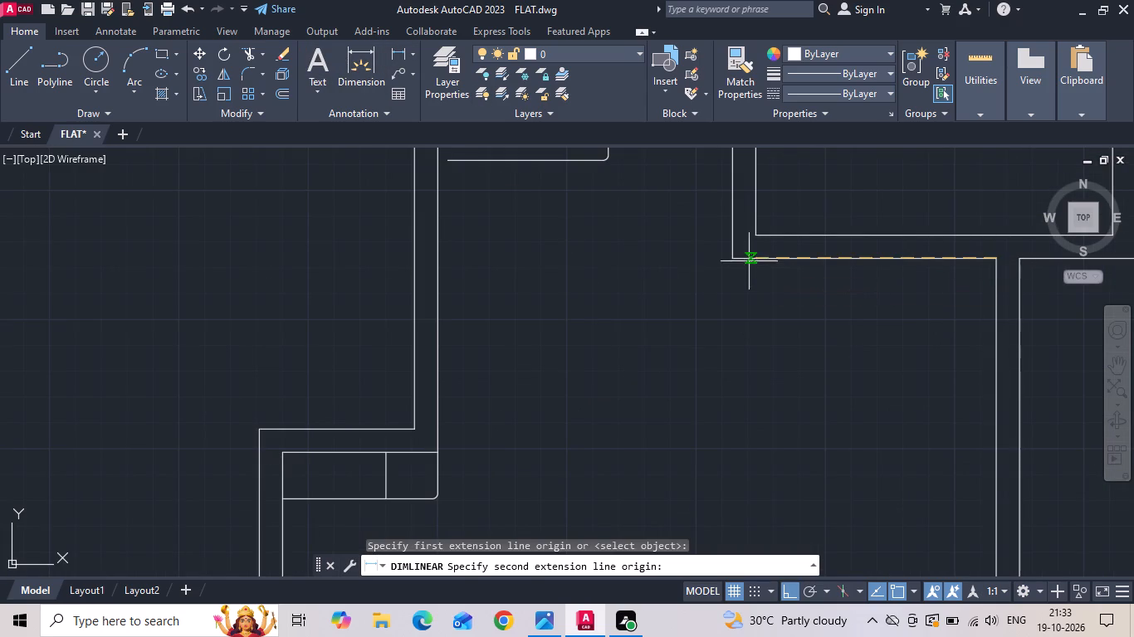
pyautogui.moveTo(731, 255); pyautogui.dragTo(729, 264)
pyautogui.press('Escape')
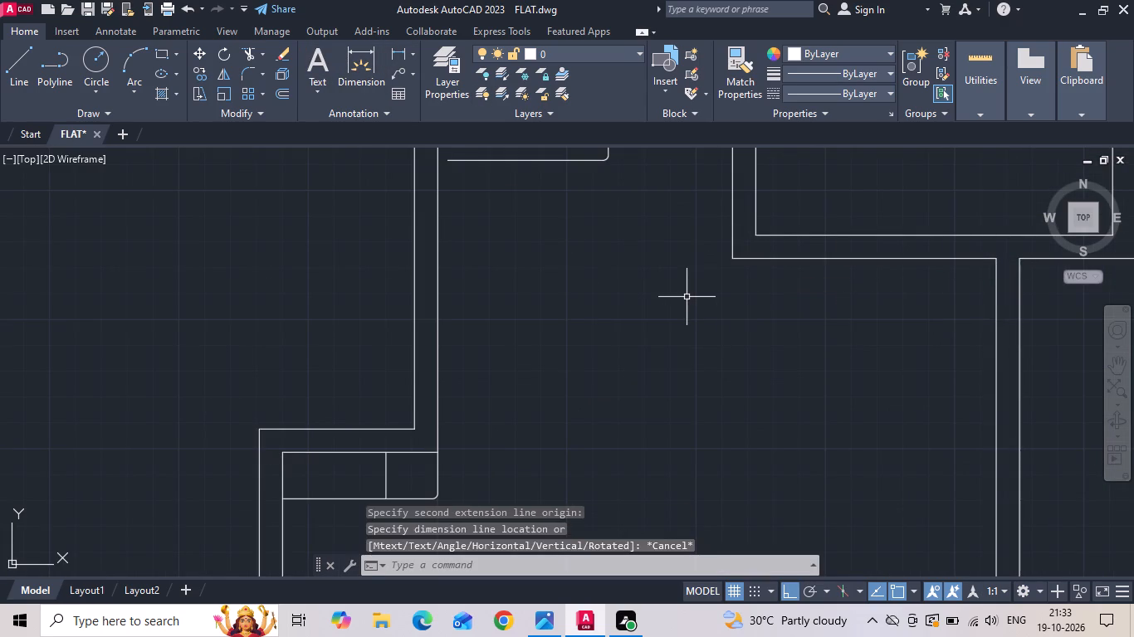
# Offset the kitchen's outer left wall line 7' toward the living room's right wall.
pyautogui.write('o')
pyautogui.press('space')
pyautogui.write("7'")
pyautogui.press('Return')
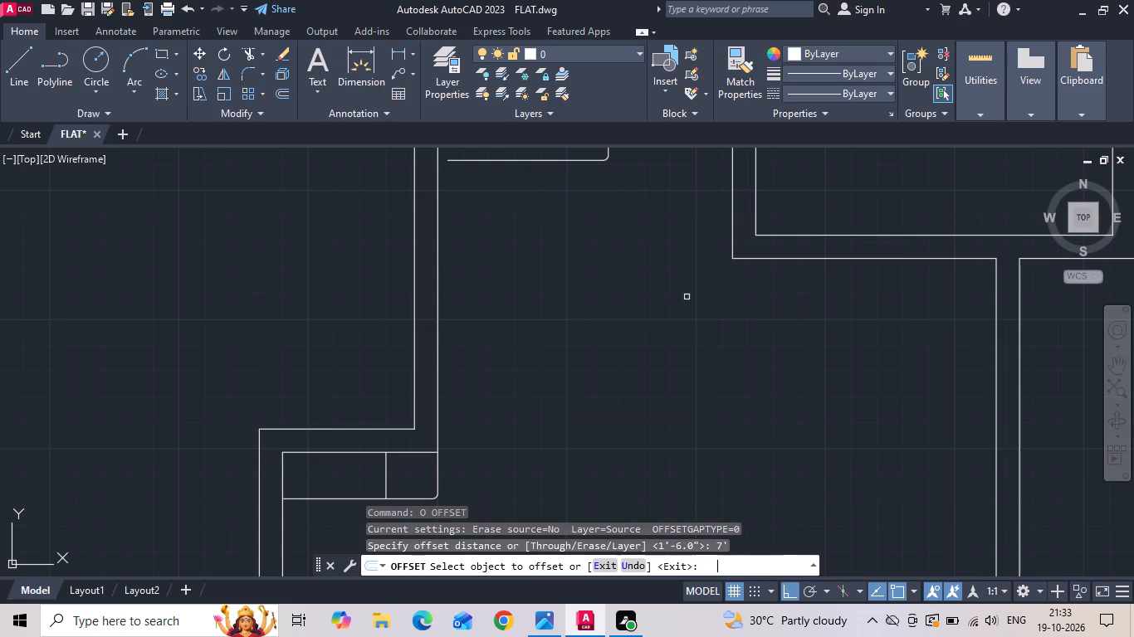
pyautogui.click(735, 238)
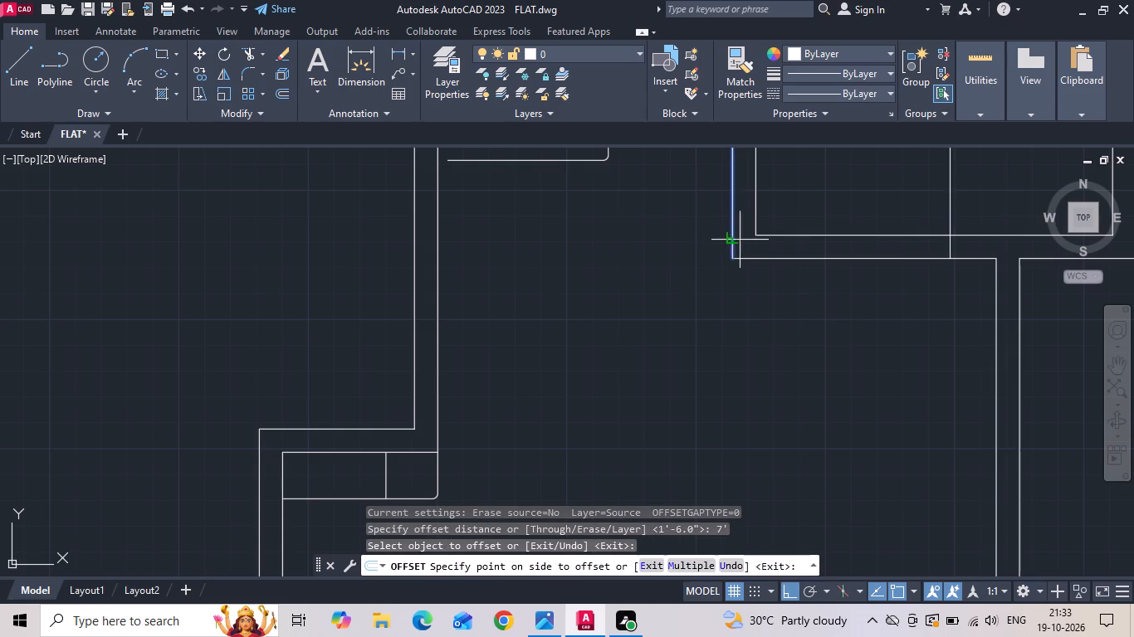
pyautogui.click(841, 273)
pyautogui.scroll(-3, 827, 296)
pyautogui.scroll(3, 481, 289)
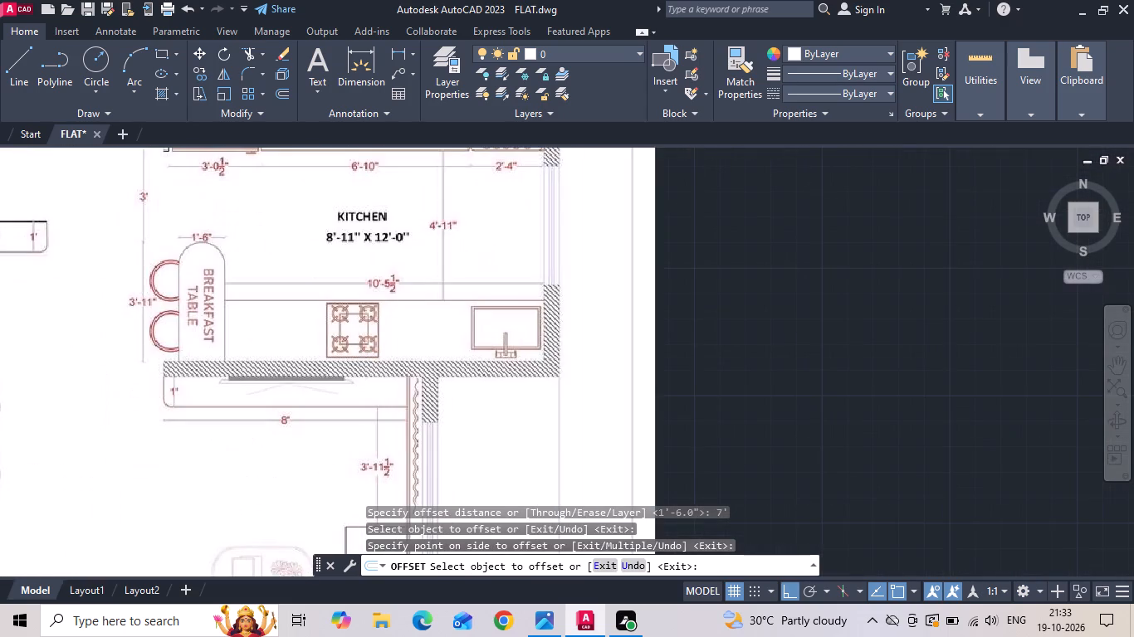
pyautogui.press('Escape')
# Extend the offset line down to the living room's bottom wall.
pyautogui.scroll(-2, 345, 270)
pyautogui.write('ex')
pyautogui.press('space')
pyautogui.click(957, 217)
pyautogui.press('Escape')
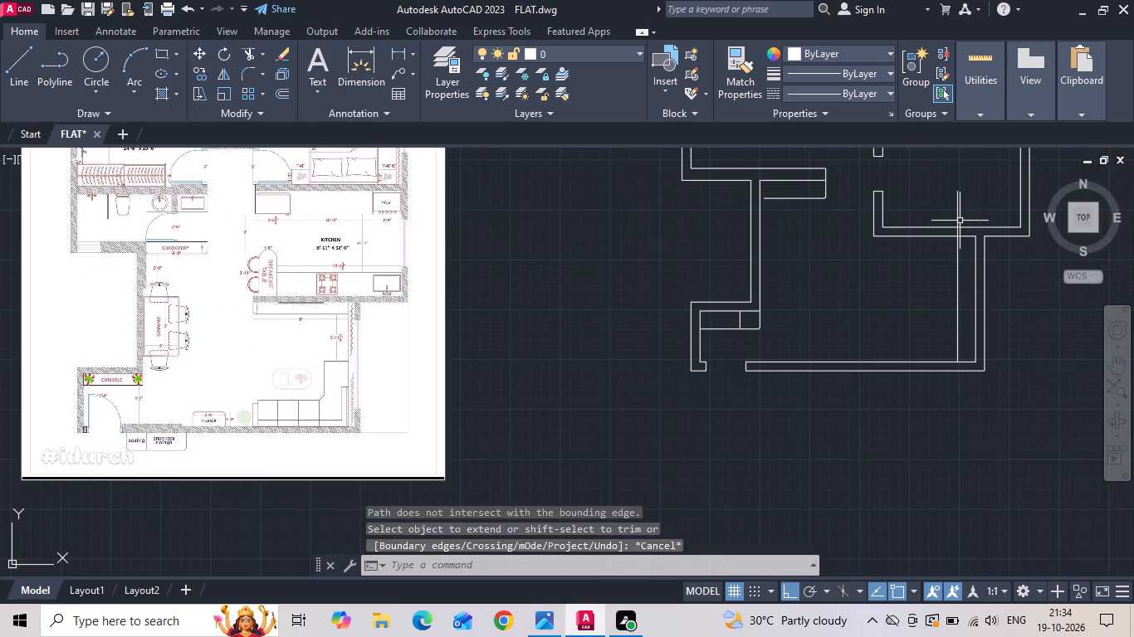
# Trim the extended line where it crosses the kitchen's bottom wall and delete the leftover piece inside the kitchen.
pyautogui.write('tr')
pyautogui.press('space')
pyautogui.press('space')
pyautogui.scroll(2, 963, 221)
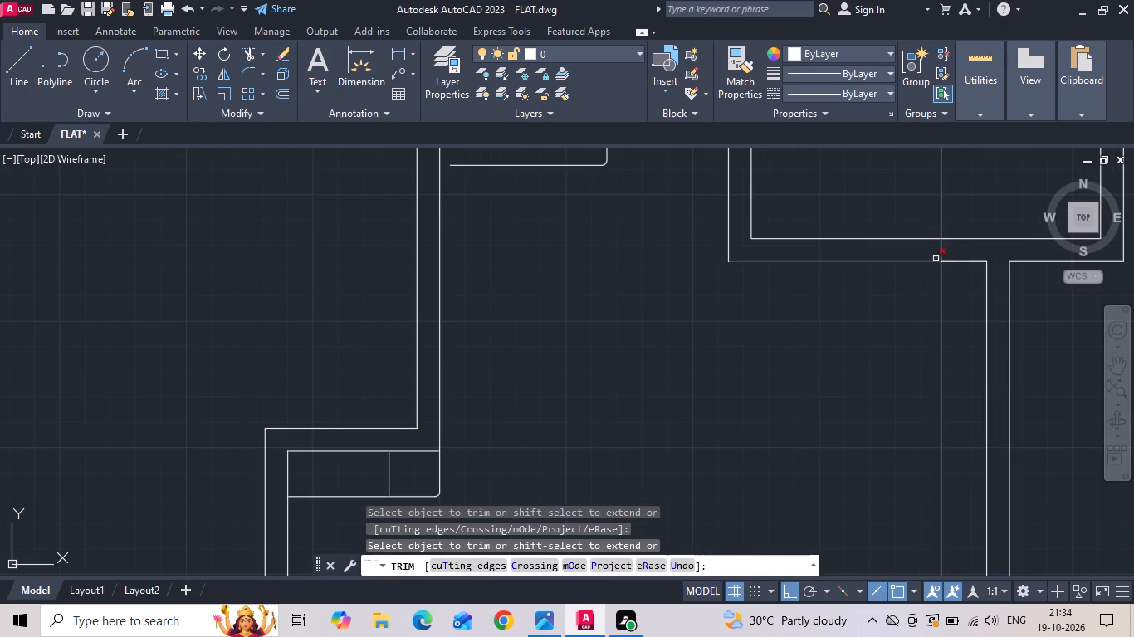
pyautogui.click(942, 252)
pyautogui.press('Escape')
pyautogui.moveTo(956, 200); pyautogui.dragTo(942, 192)
pyautogui.click(907, 172)
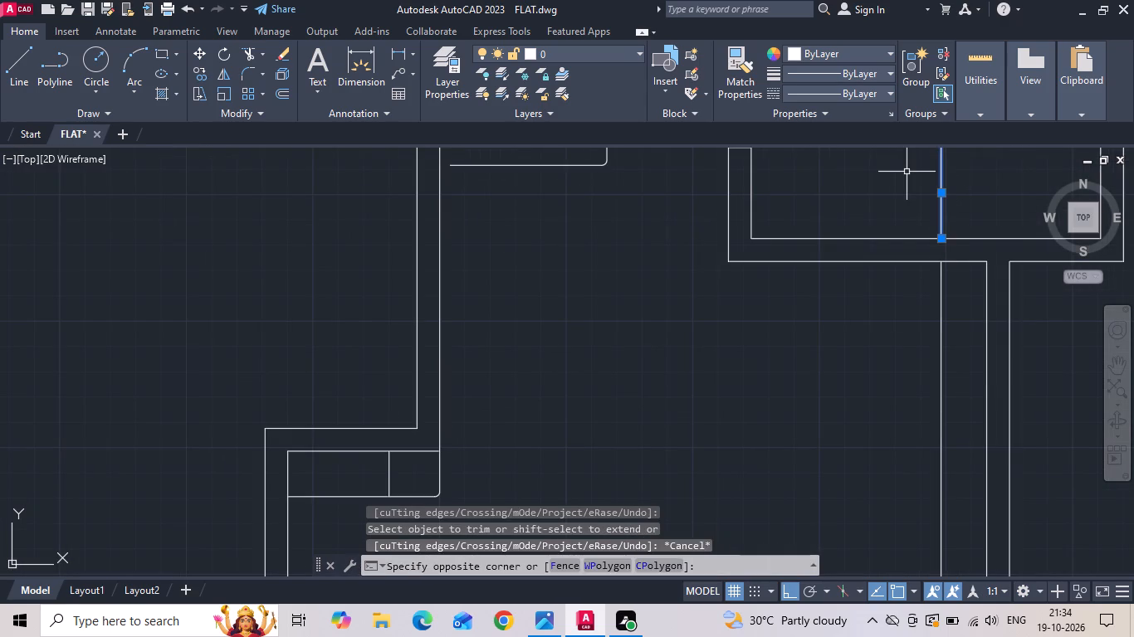
pyautogui.press('Delete')
# Offset the living room's new vertical line 2 inches toward the right wall to form the thin curtain partition.
pyautogui.scroll(-3, 897, 187)
pyautogui.scroll(3, 415, 332)
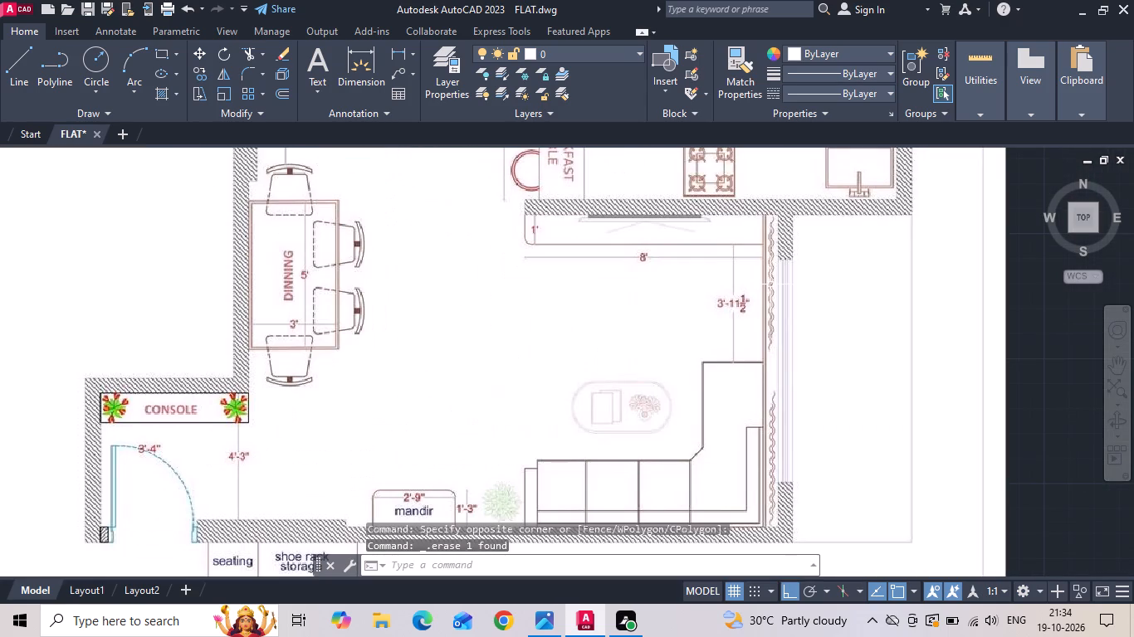
pyautogui.scroll(-1, 362, 275)
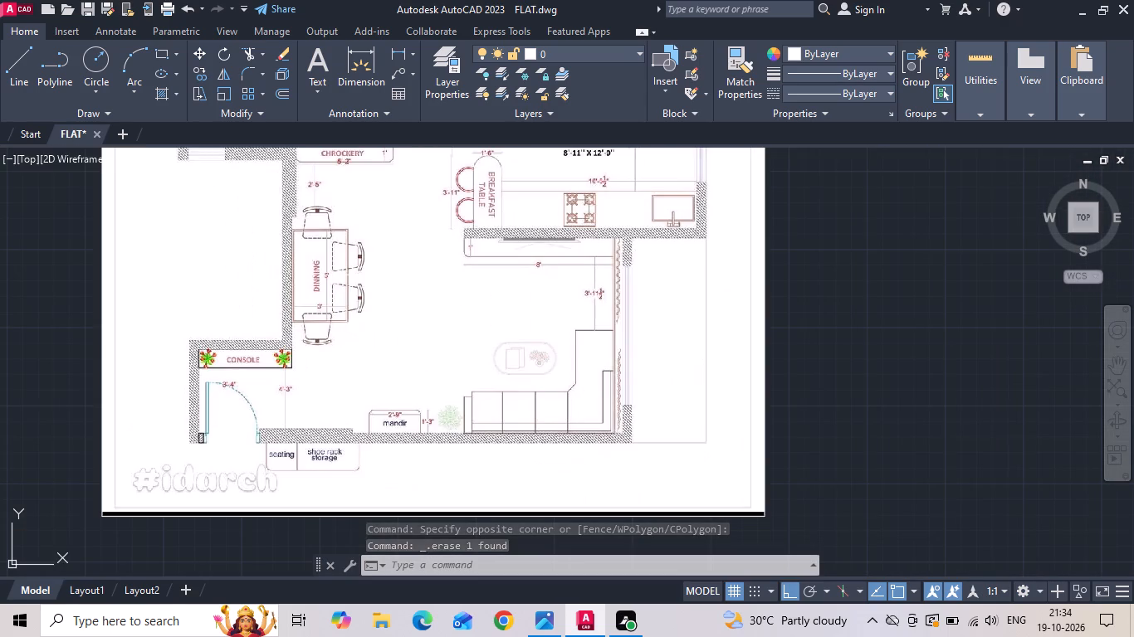
pyautogui.write('o')
pyautogui.press('space')
pyautogui.moveTo(721, 289); pyautogui.dragTo(241, 304, button='middle')
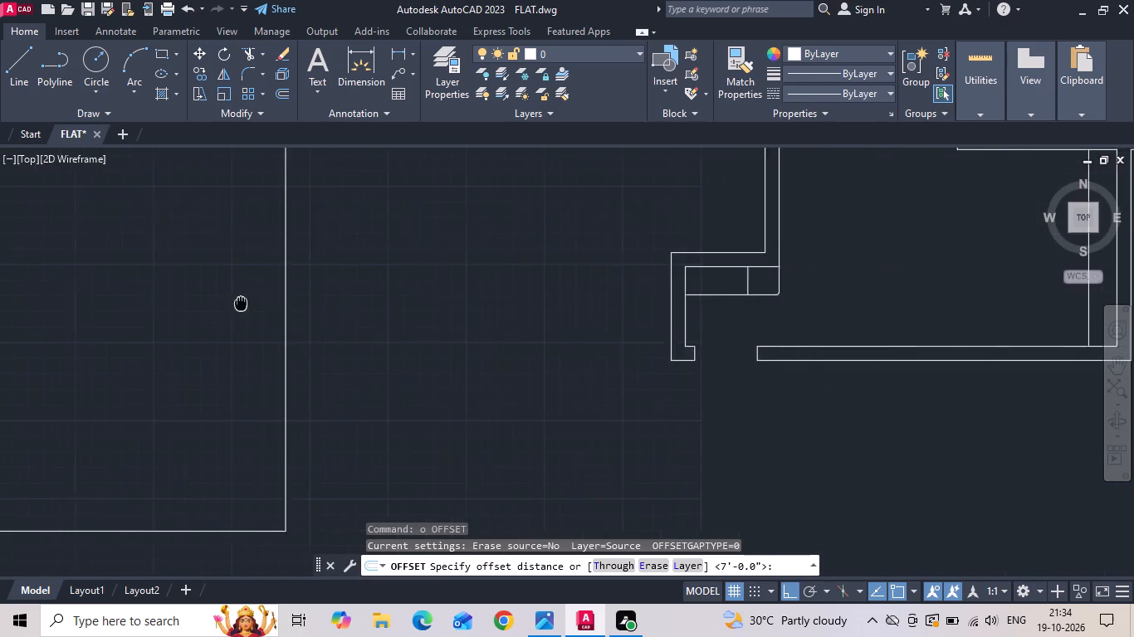
pyautogui.moveTo(241, 304); pyautogui.dragTo(154, 286, button='middle')
pyautogui.moveTo(685, 267); pyautogui.dragTo(376, 396, button='middle')
pyautogui.press('2')
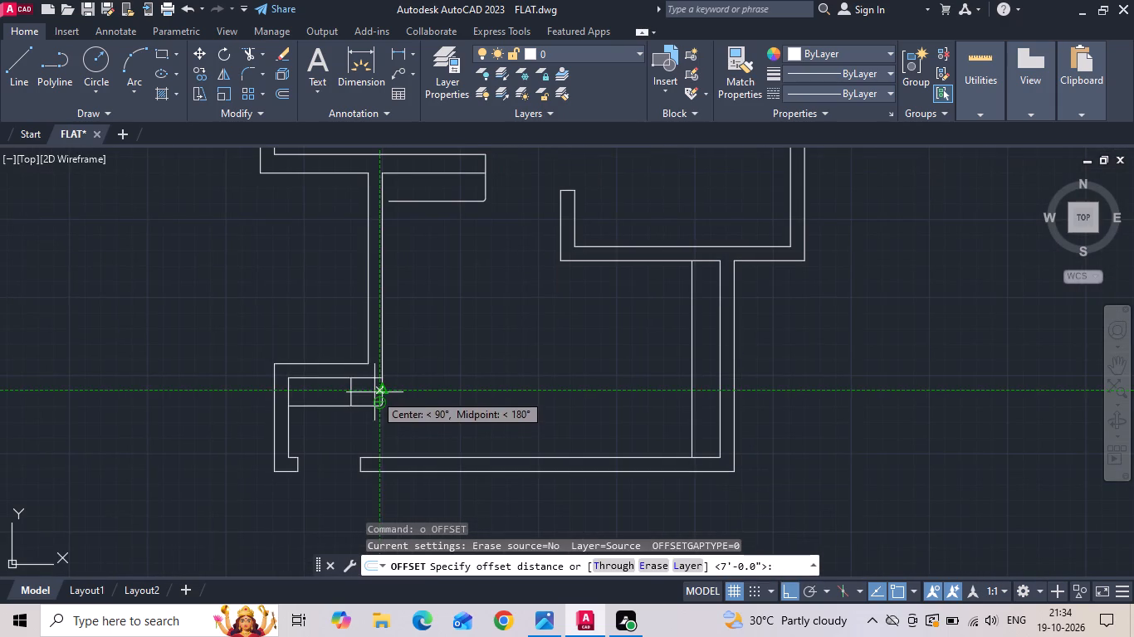
pyautogui.press('space')
pyautogui.click(693, 340)
pyautogui.click(700, 324)
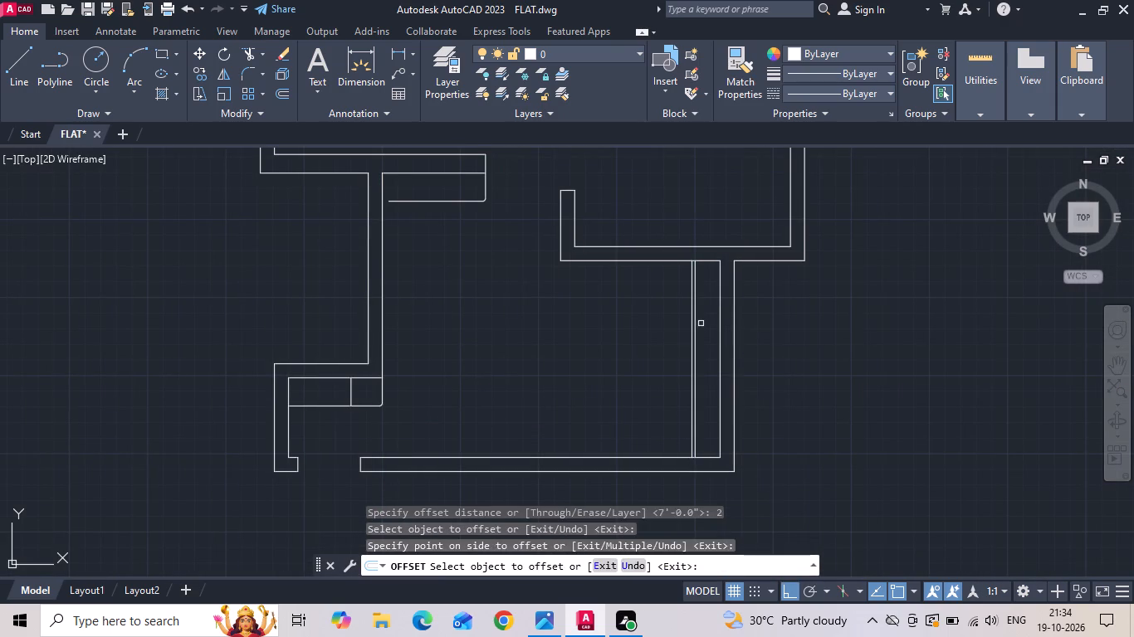
pyautogui.press('Escape')
# Examine the curtain and window wall in the reference image, and open DesignCenter to view the Kitchens.dwg blocks.
pyautogui.scroll(-2, 725, 321)
pyautogui.scroll(3, 300, 365)
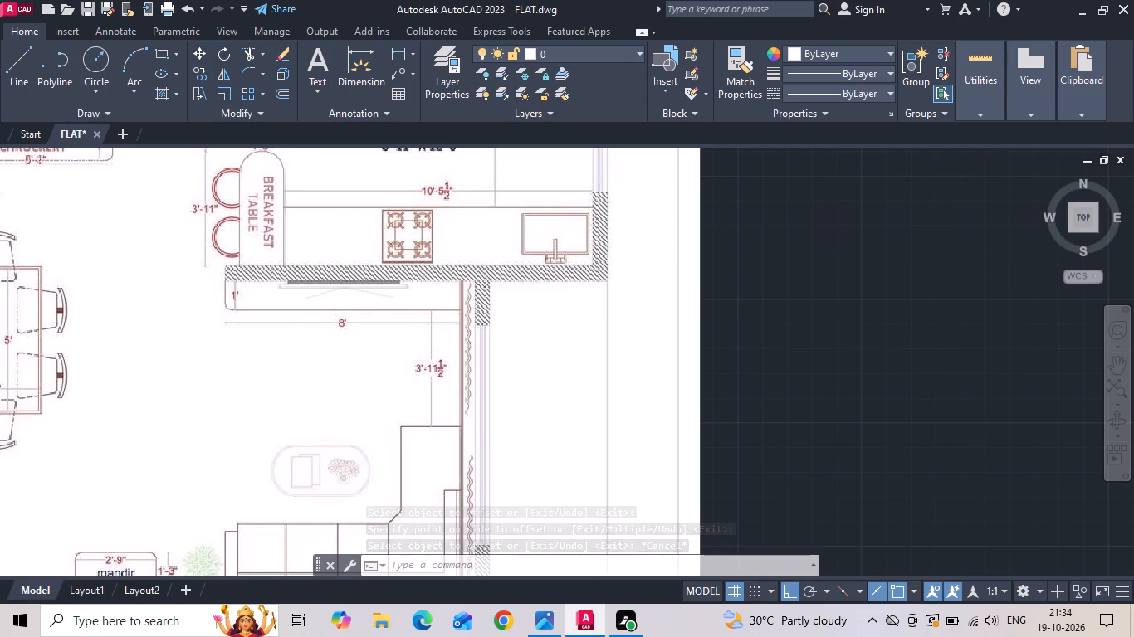
pyautogui.scroll(3, 472, 473)
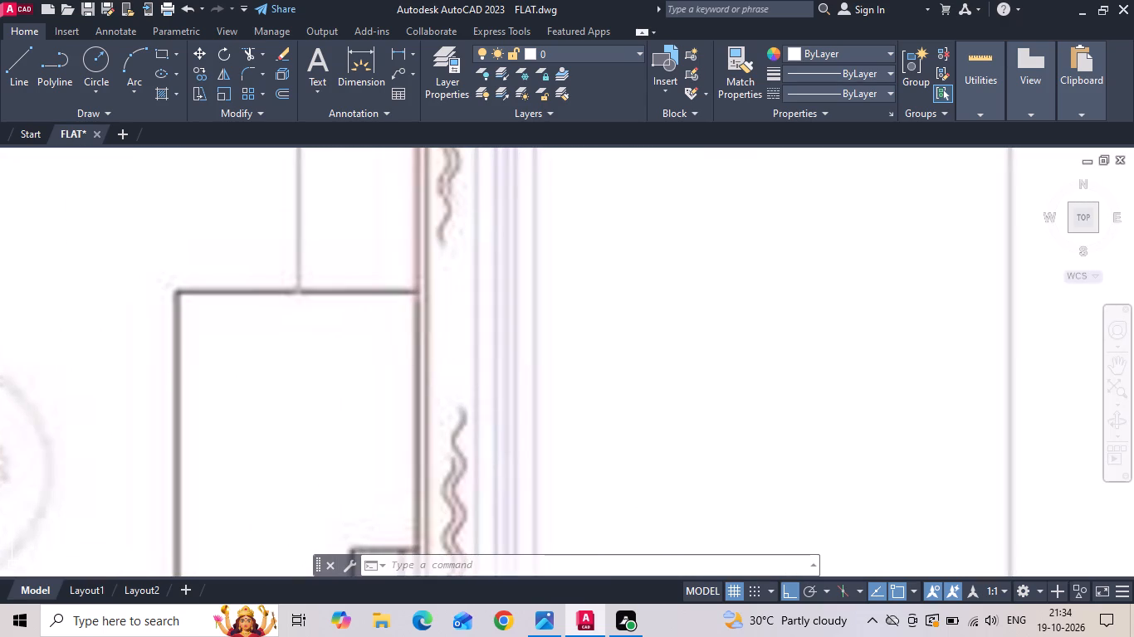
pyautogui.scroll(-4, 276, 368)
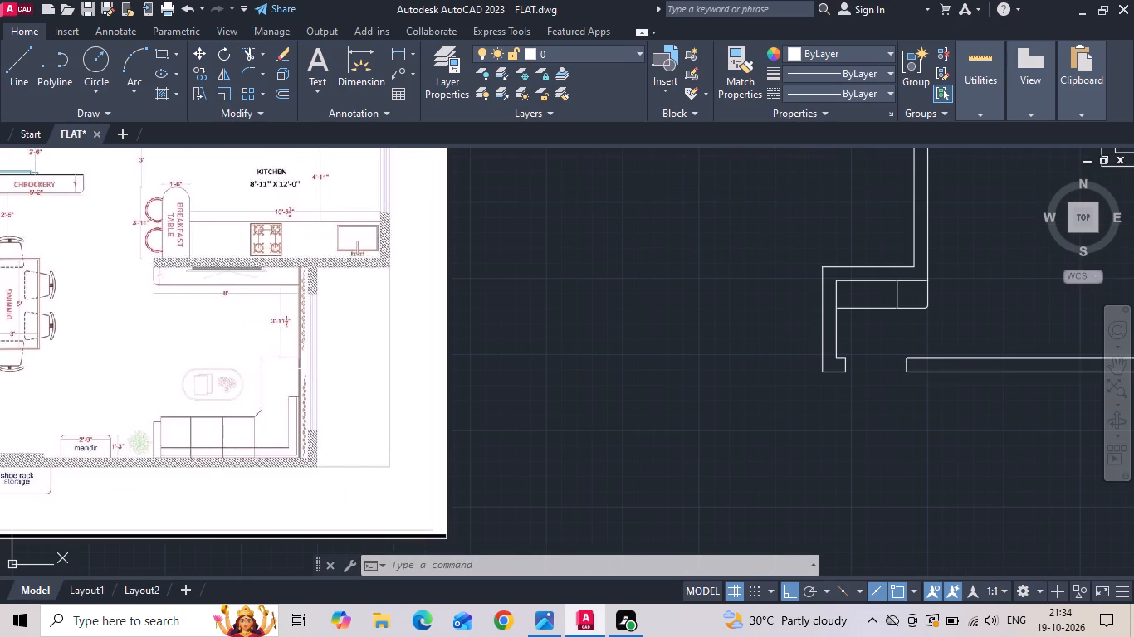
pyautogui.write('dc')
pyautogui.press('space')
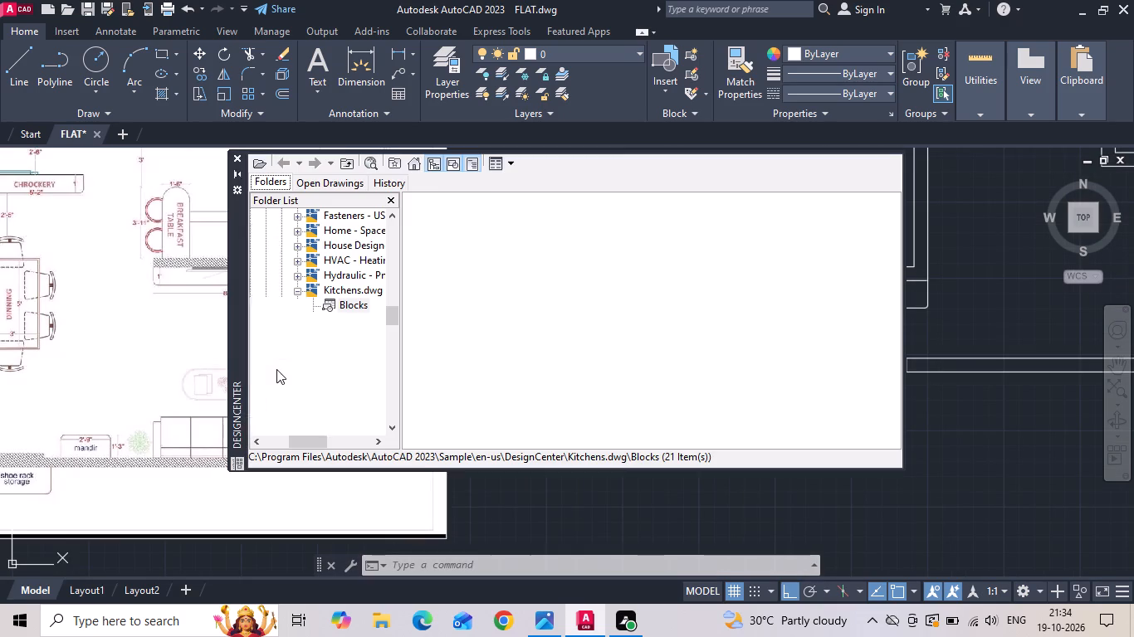
pyautogui.scroll(-2, 349, 315)
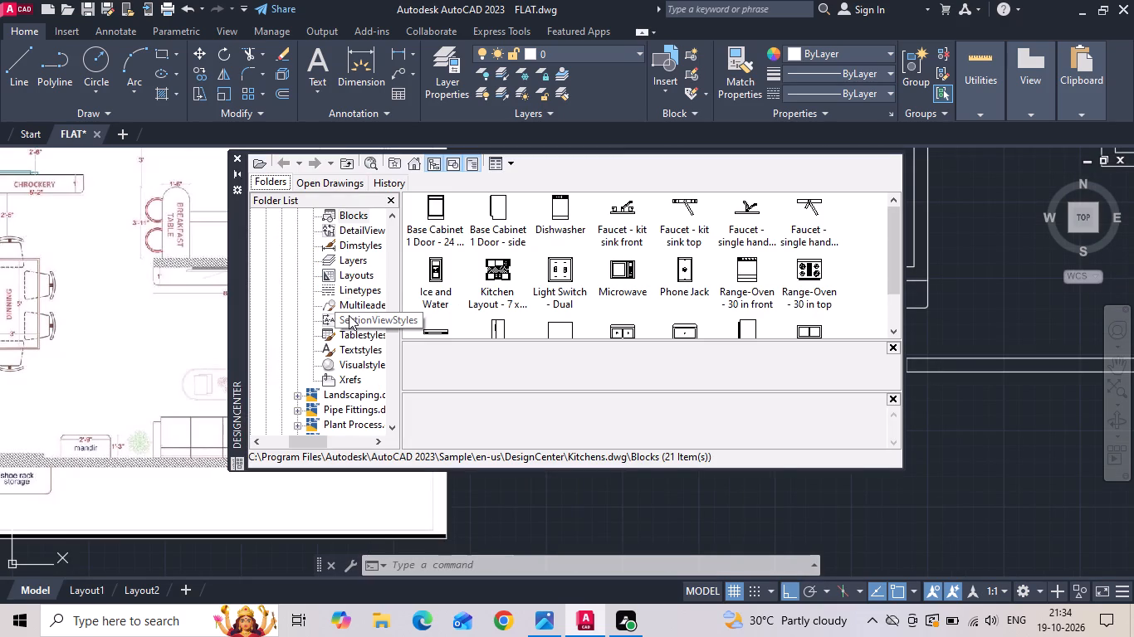
# Browse the blocks of Data Extraction and Multileaders Sample.dwg in DesignCenter's Mechanical Sample folder.
pyautogui.click(413, 167)
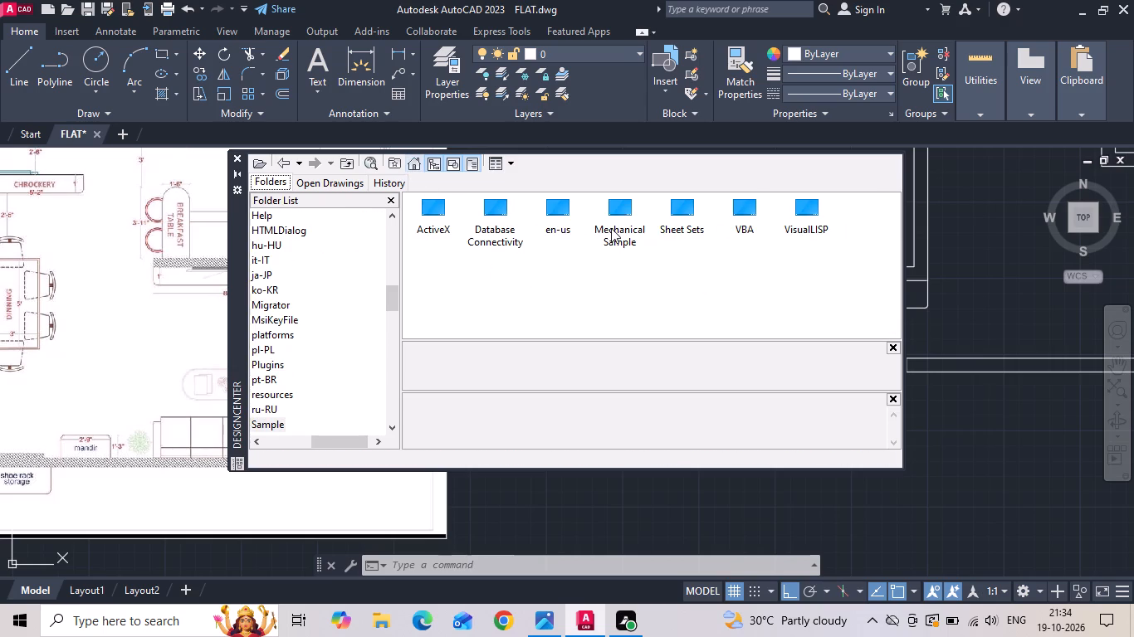
pyautogui.doubleClick(612, 226)
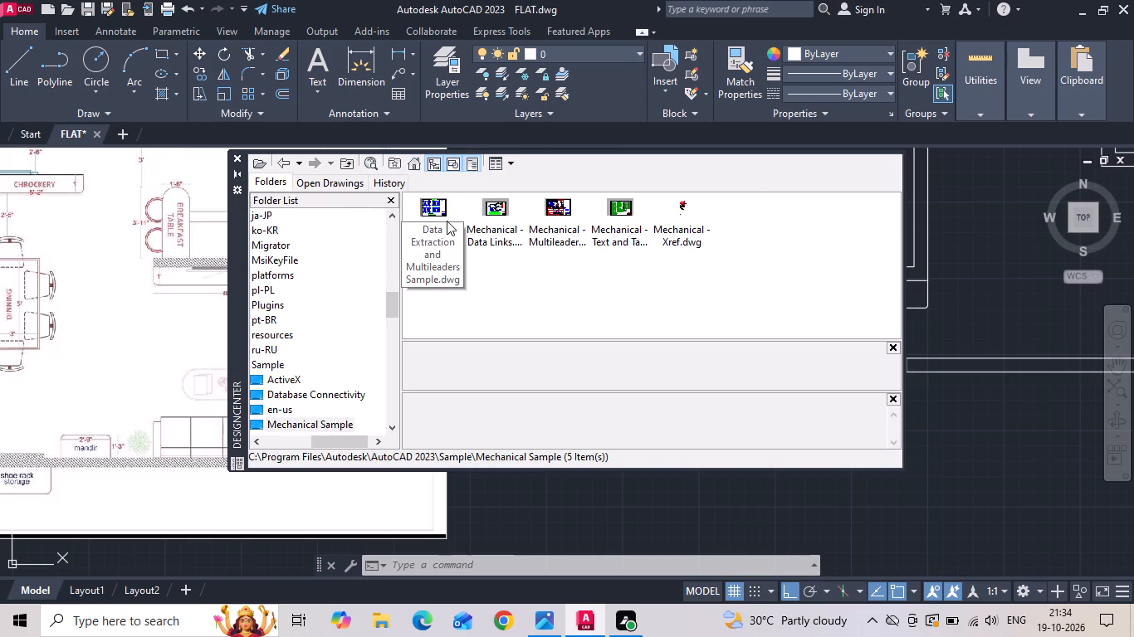
pyautogui.doubleClick(447, 221)
pyautogui.doubleClick(446, 221)
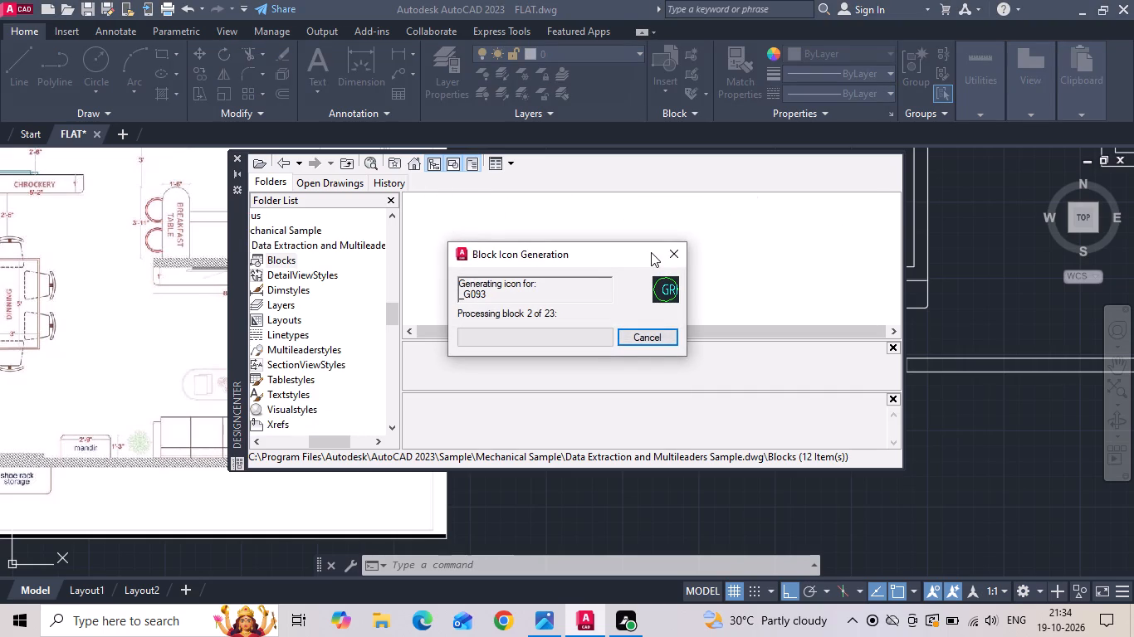
pyautogui.click(666, 253)
pyautogui.click(675, 252)
pyautogui.press('Escape')
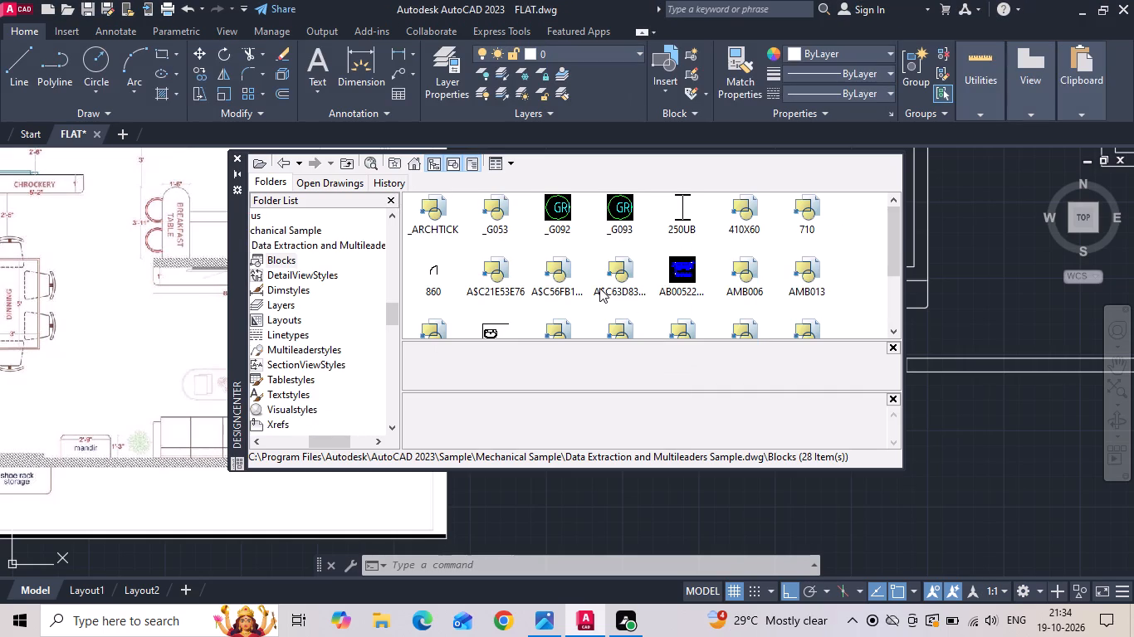
pyautogui.scroll(-3, 598, 287)
pyautogui.scroll(3, 598, 287)
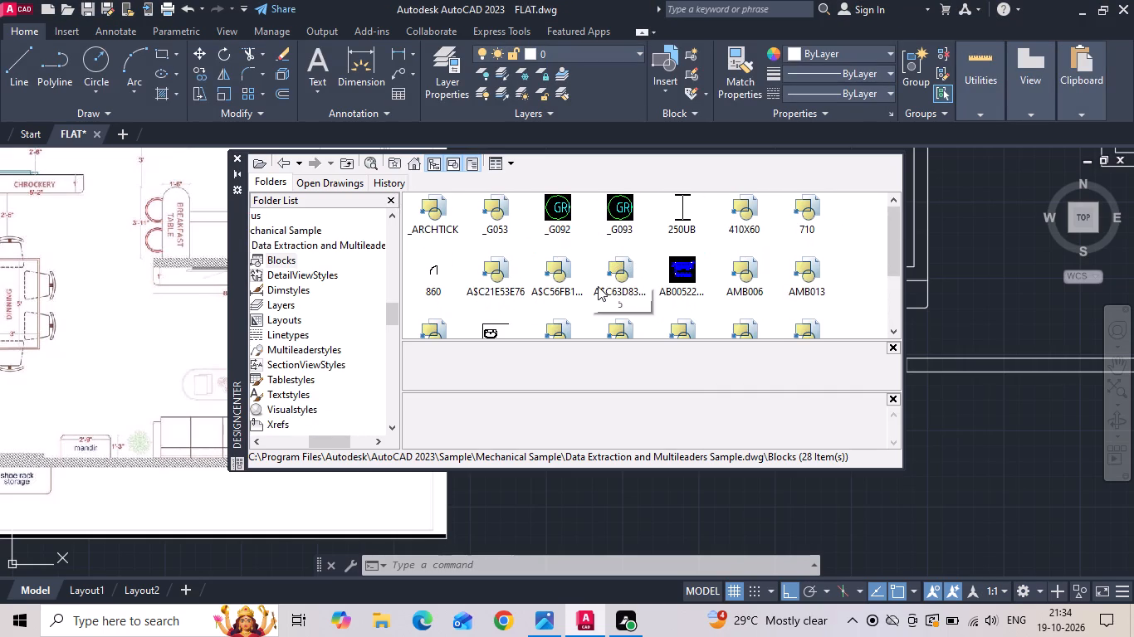
# Browse the blocks of Analog Integrated Circuits.dwg in the en-us DesignCenter folder.
pyautogui.click(416, 165)
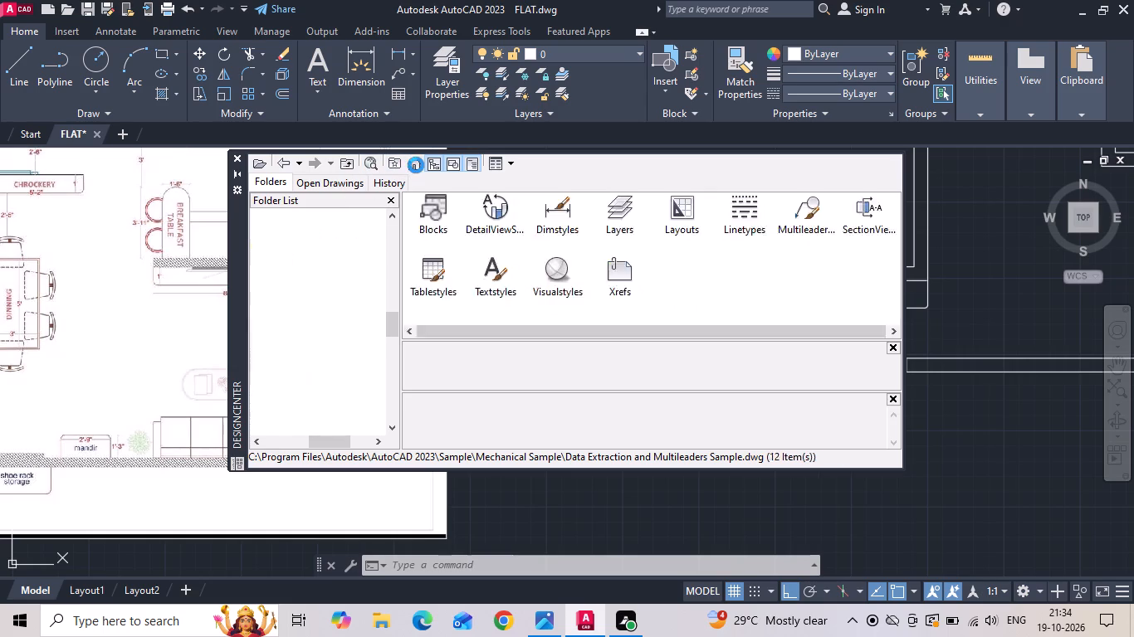
pyautogui.doubleClick(541, 221)
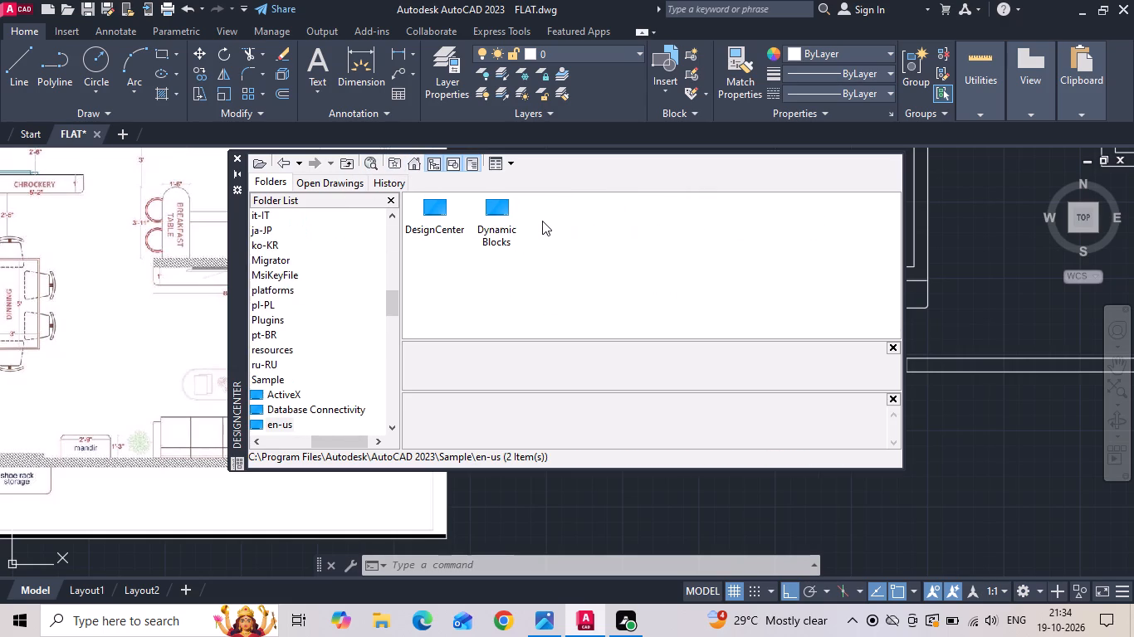
pyautogui.doubleClick(434, 219)
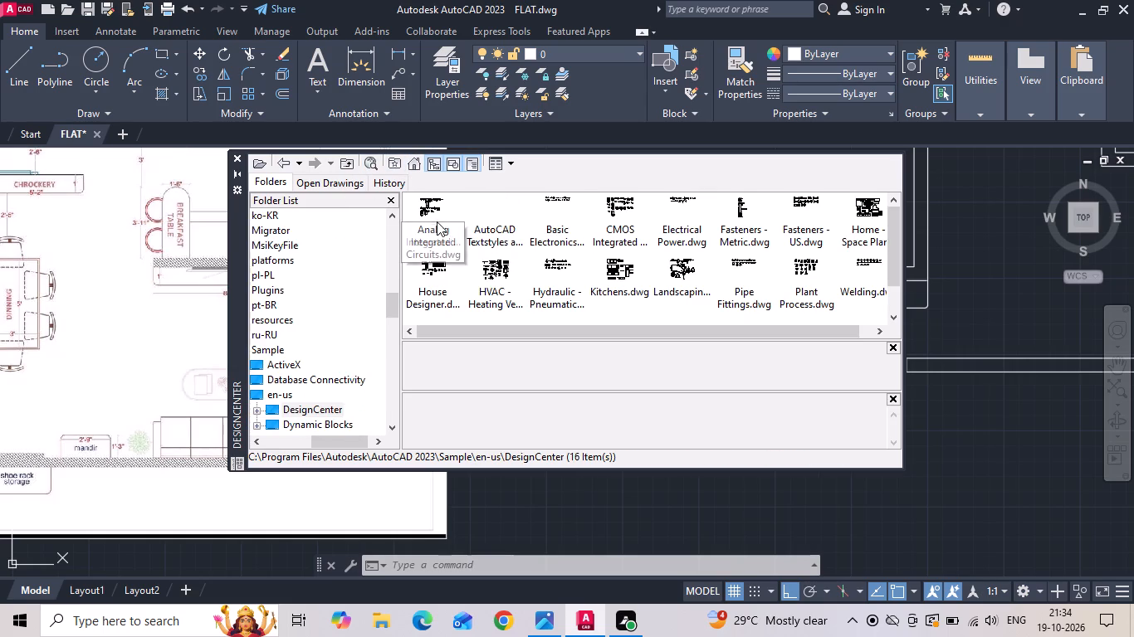
pyautogui.doubleClick(443, 229)
pyautogui.doubleClick(443, 229)
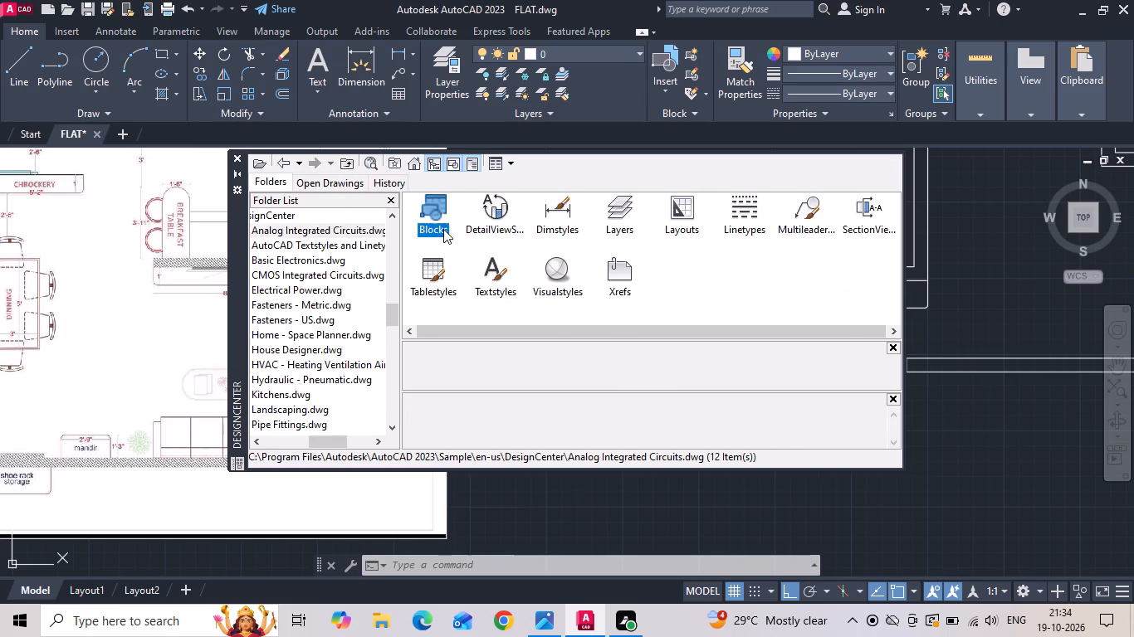
pyautogui.scroll(-4, 443, 229)
pyautogui.scroll(2, 443, 229)
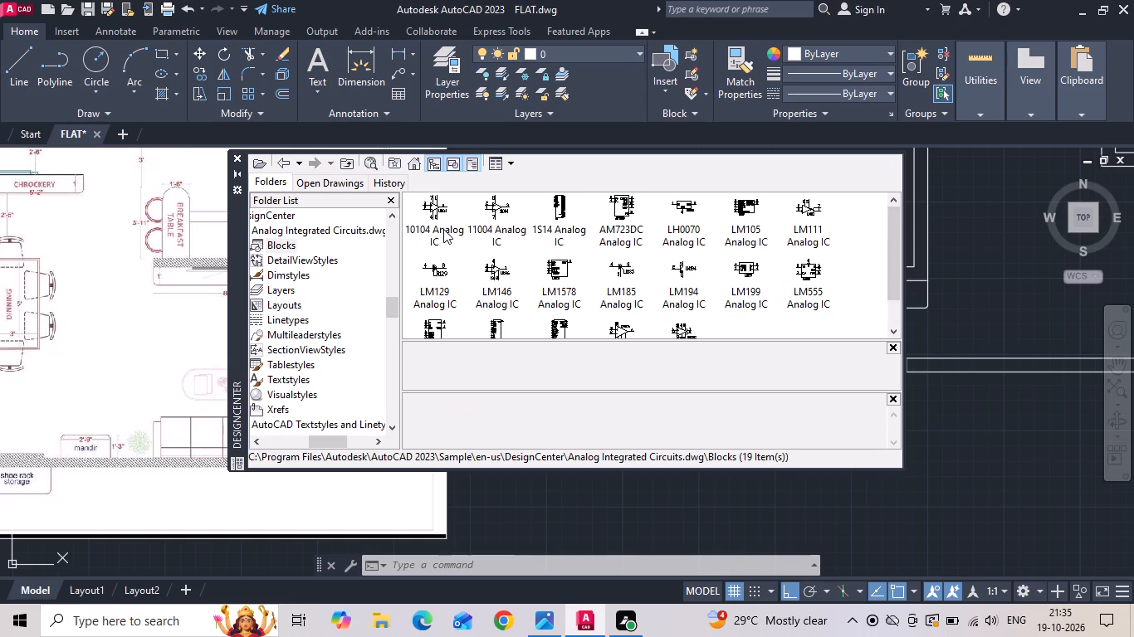
pyautogui.scroll(2, 443, 229)
pyautogui.click(286, 154)
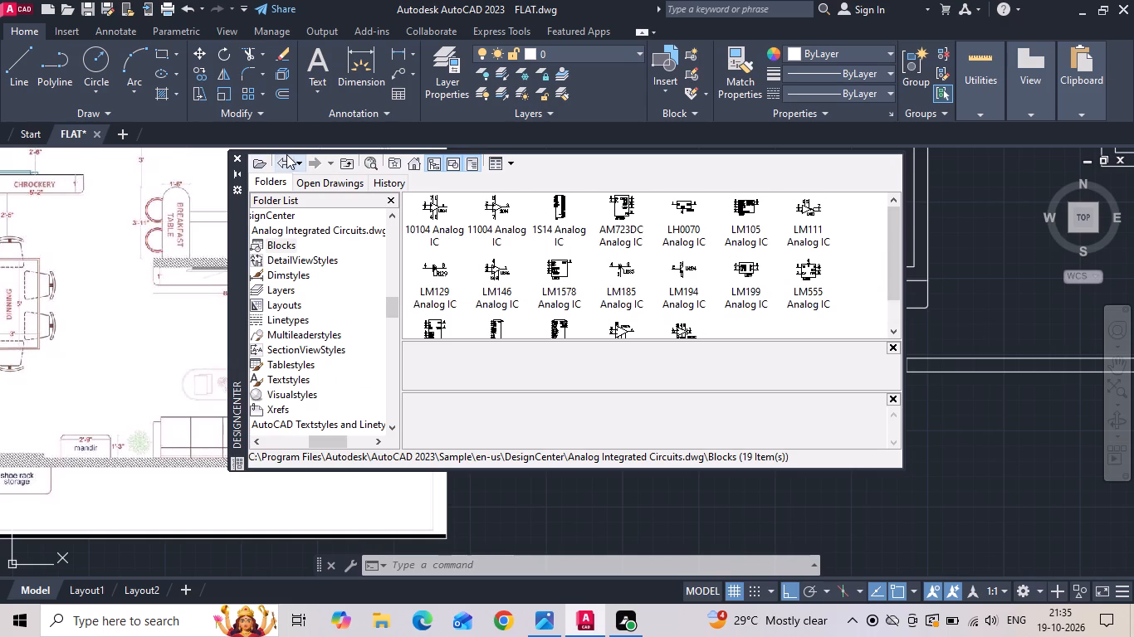
# Open the blocks of Electrical Power.dwg in the en-us DesignCenter folder and look through them.
pyautogui.click(277, 159)
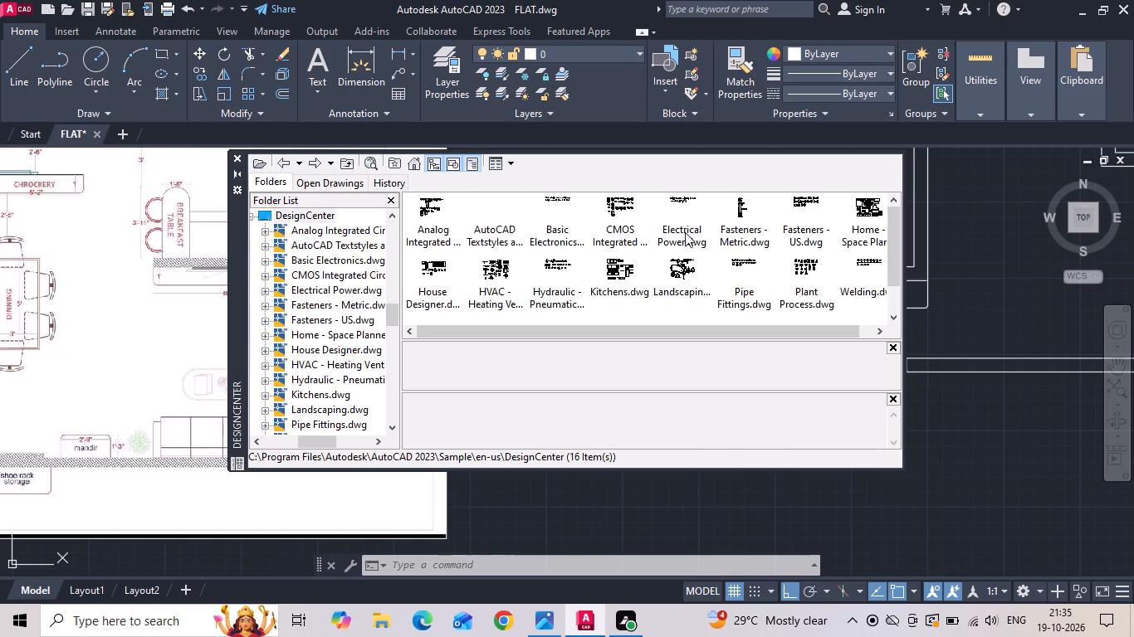
pyautogui.doubleClick(685, 232)
pyautogui.doubleClick(426, 220)
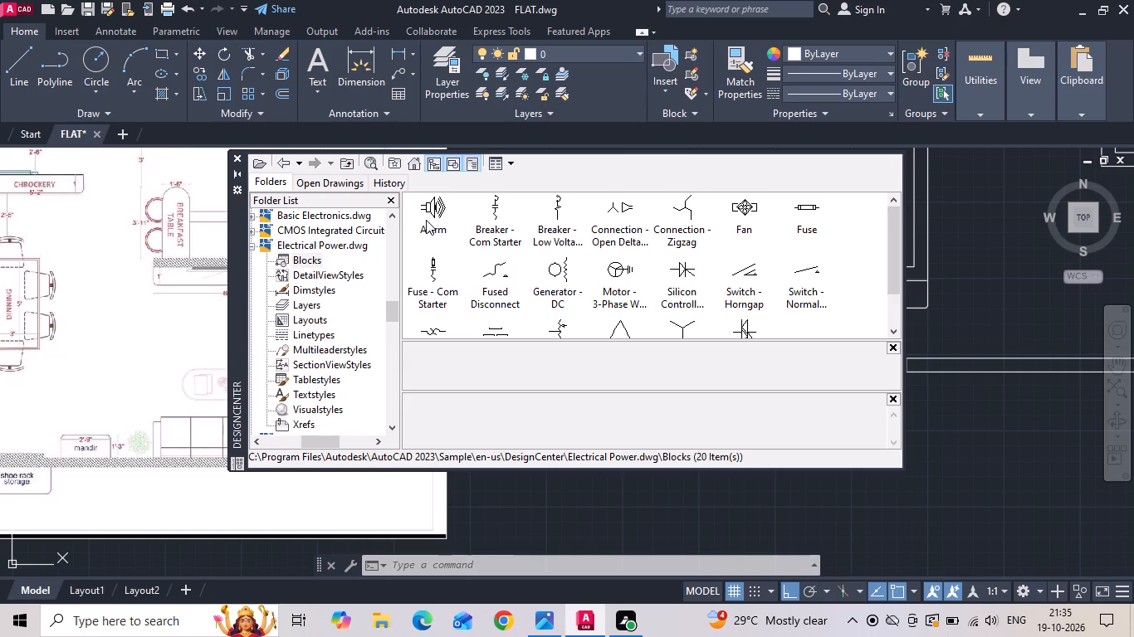
pyautogui.scroll(-1, 426, 220)
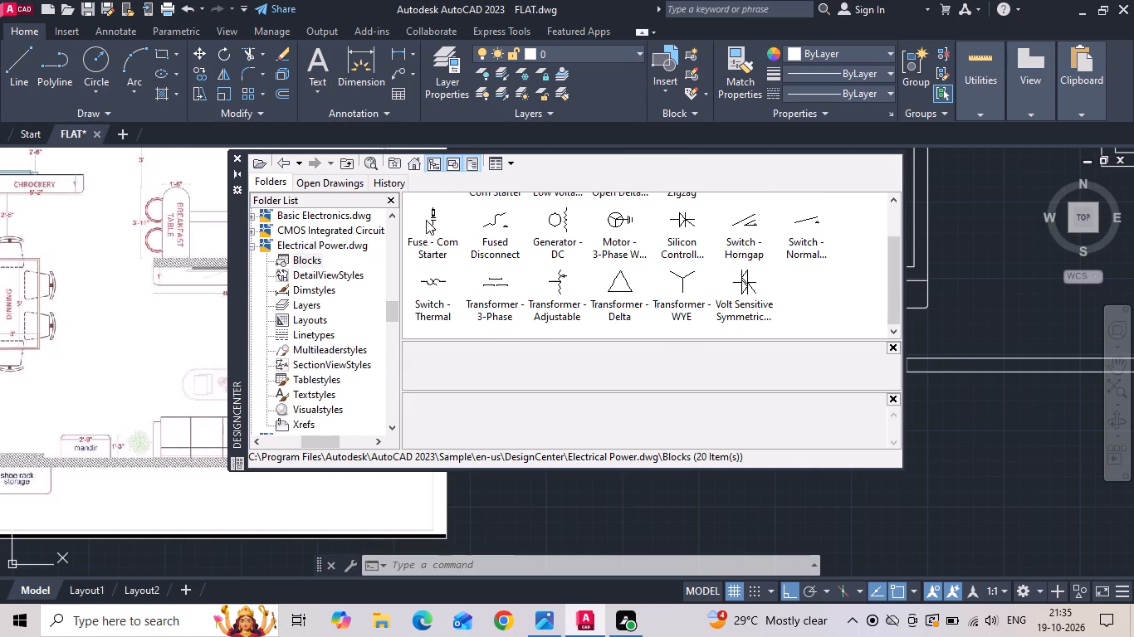
pyautogui.scroll(-3, 593, 284)
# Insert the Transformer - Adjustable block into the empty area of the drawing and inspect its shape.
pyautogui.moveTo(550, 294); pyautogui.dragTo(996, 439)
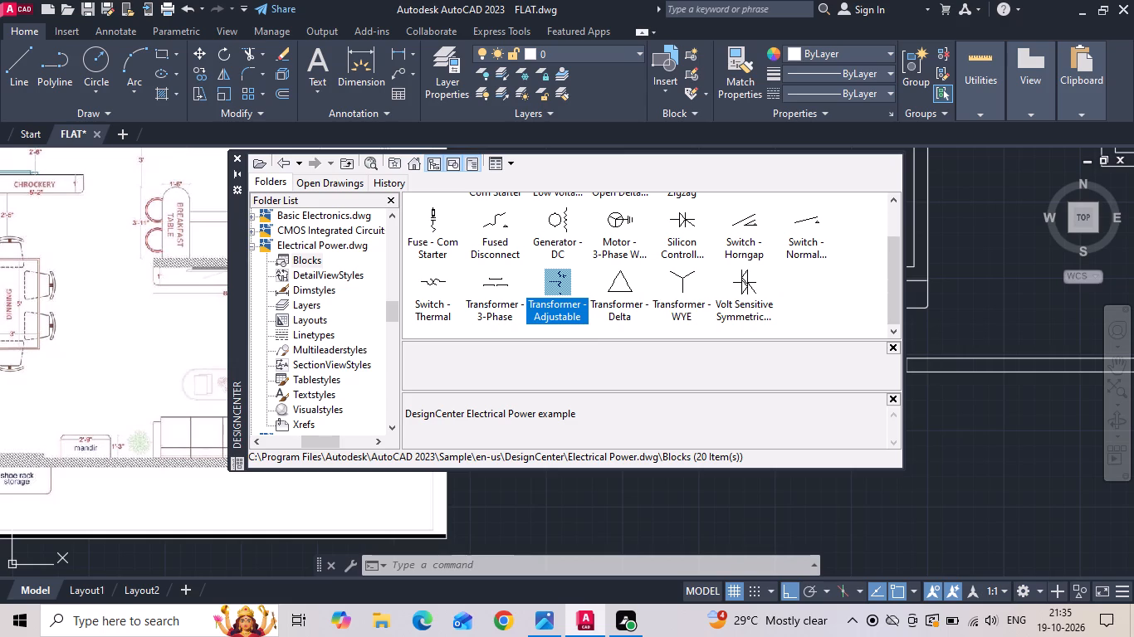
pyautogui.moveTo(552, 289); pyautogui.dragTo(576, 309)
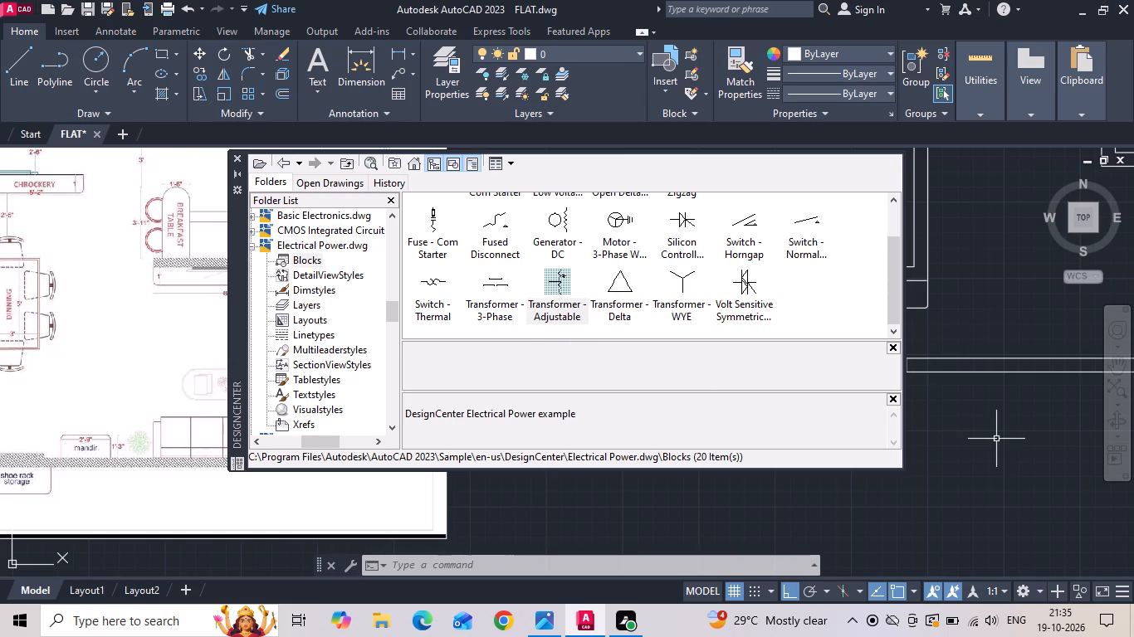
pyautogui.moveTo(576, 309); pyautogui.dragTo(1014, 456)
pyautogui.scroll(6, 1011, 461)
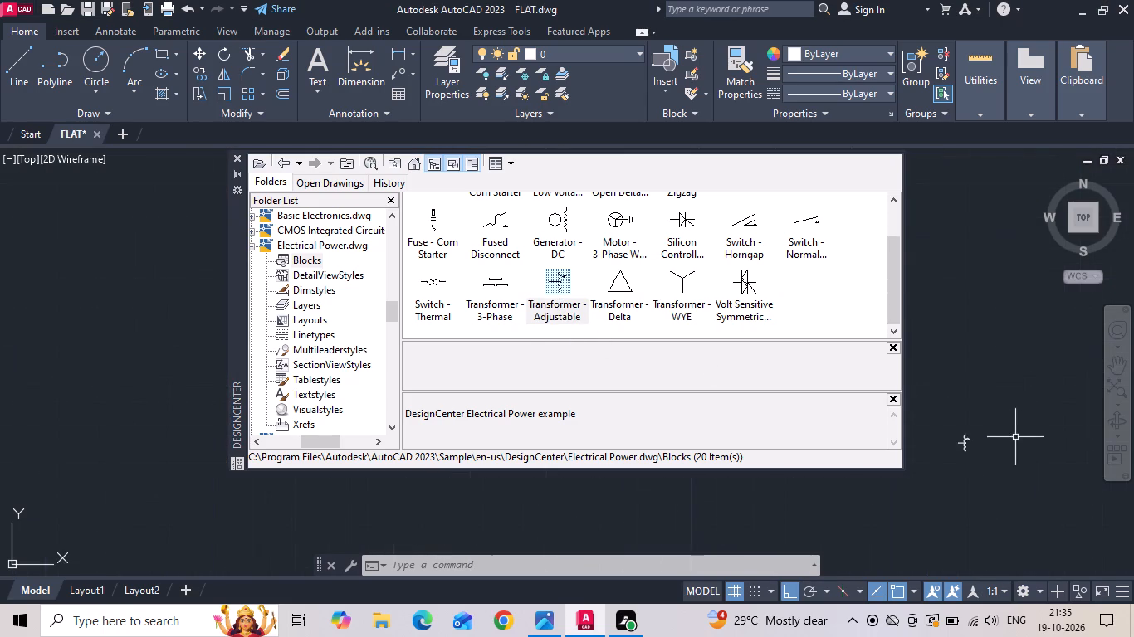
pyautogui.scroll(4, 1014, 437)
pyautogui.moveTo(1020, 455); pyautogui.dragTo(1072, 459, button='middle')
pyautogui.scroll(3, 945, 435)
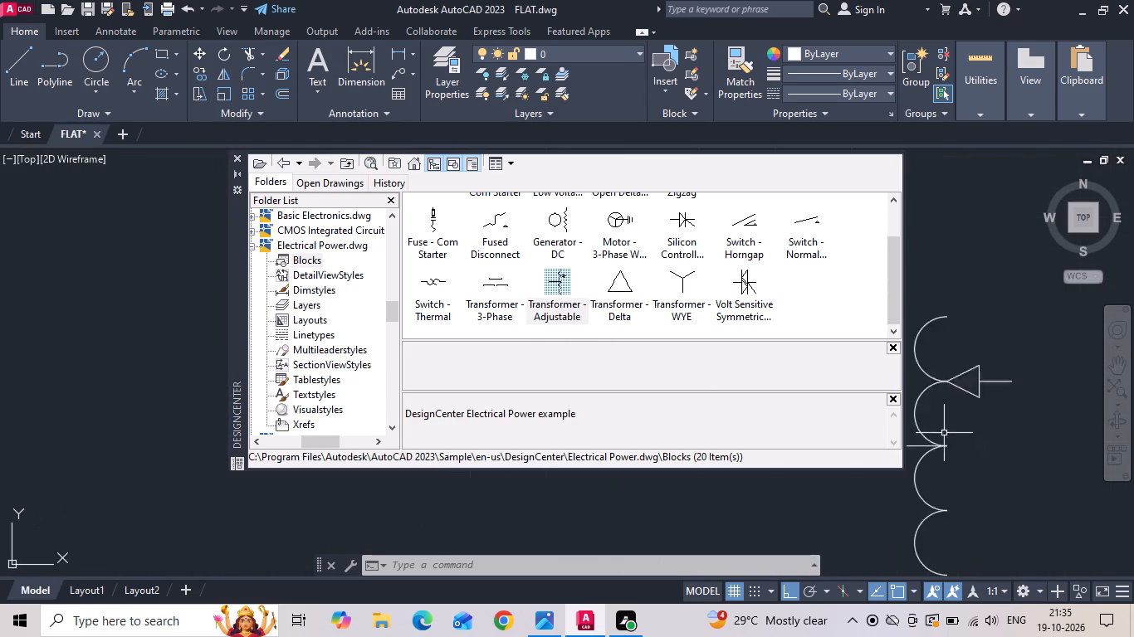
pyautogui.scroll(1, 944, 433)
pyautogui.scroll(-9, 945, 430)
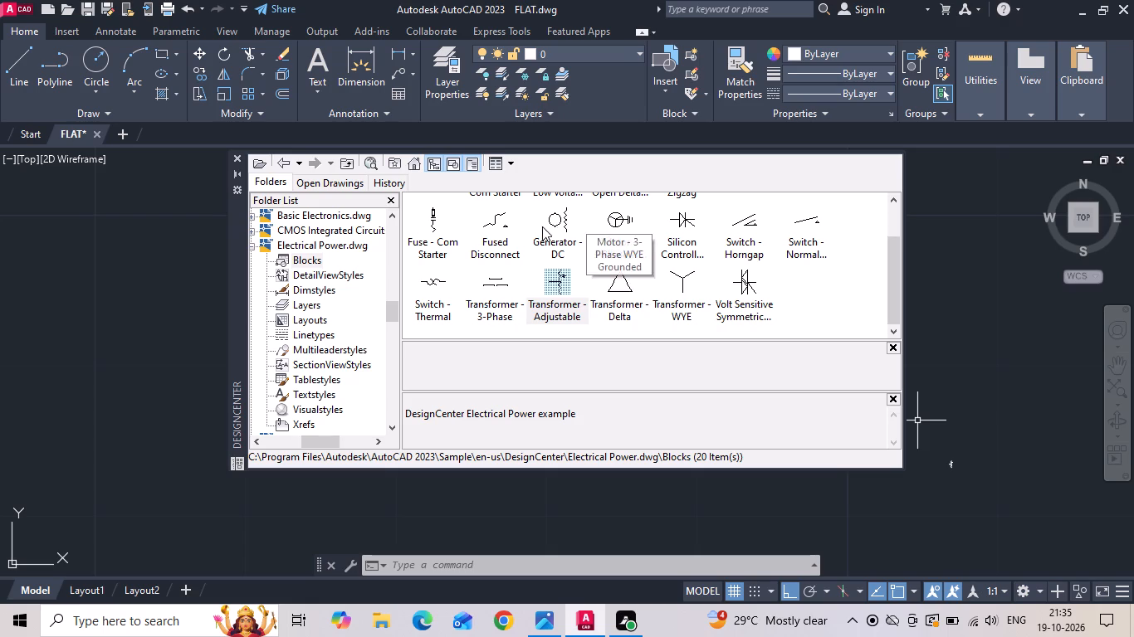
# Insert the Generator - DC block from Electrical Power.dwg into the empty drawing area and inspect its coil shape.
pyautogui.moveTo(567, 223); pyautogui.dragTo(950, 308)
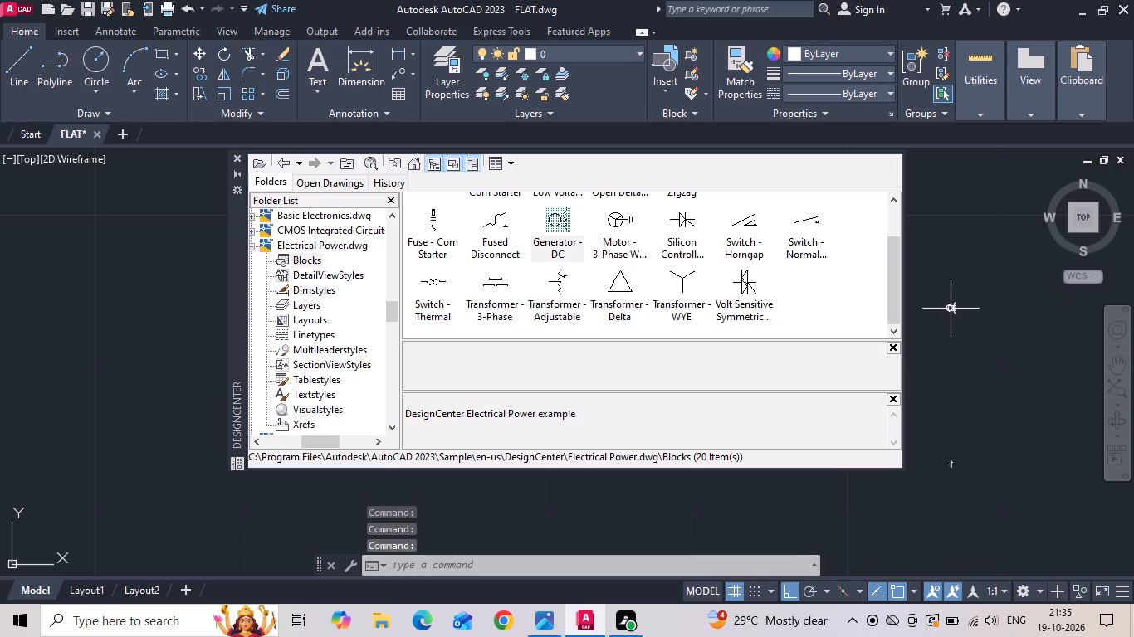
pyautogui.scroll(7, 952, 309)
pyautogui.scroll(-2, 952, 308)
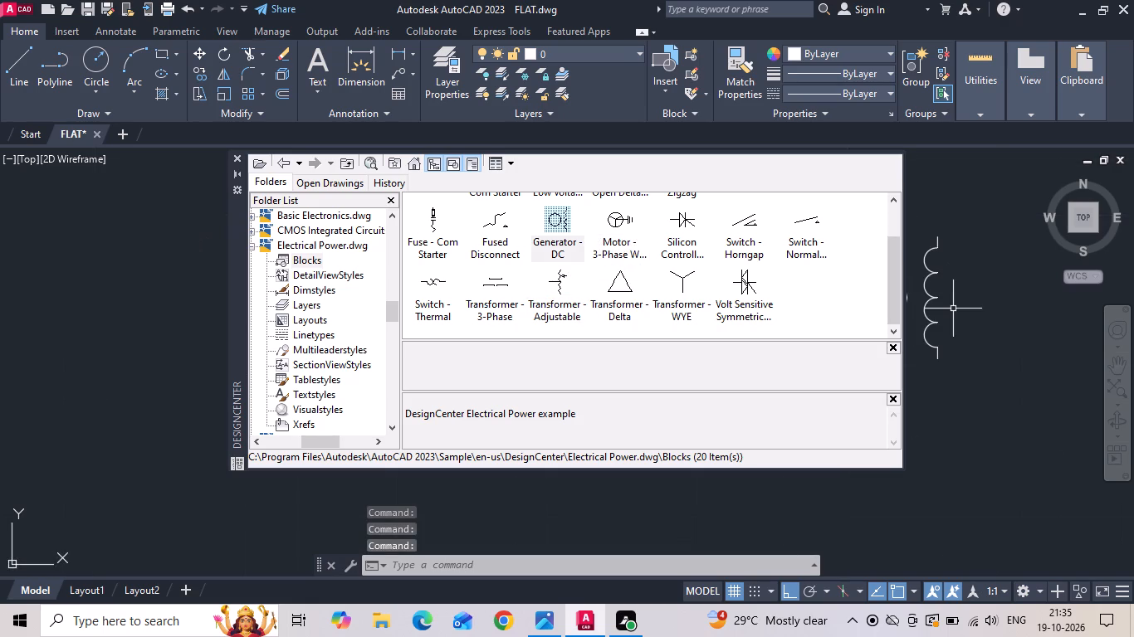
pyautogui.scroll(-4, 939, 307)
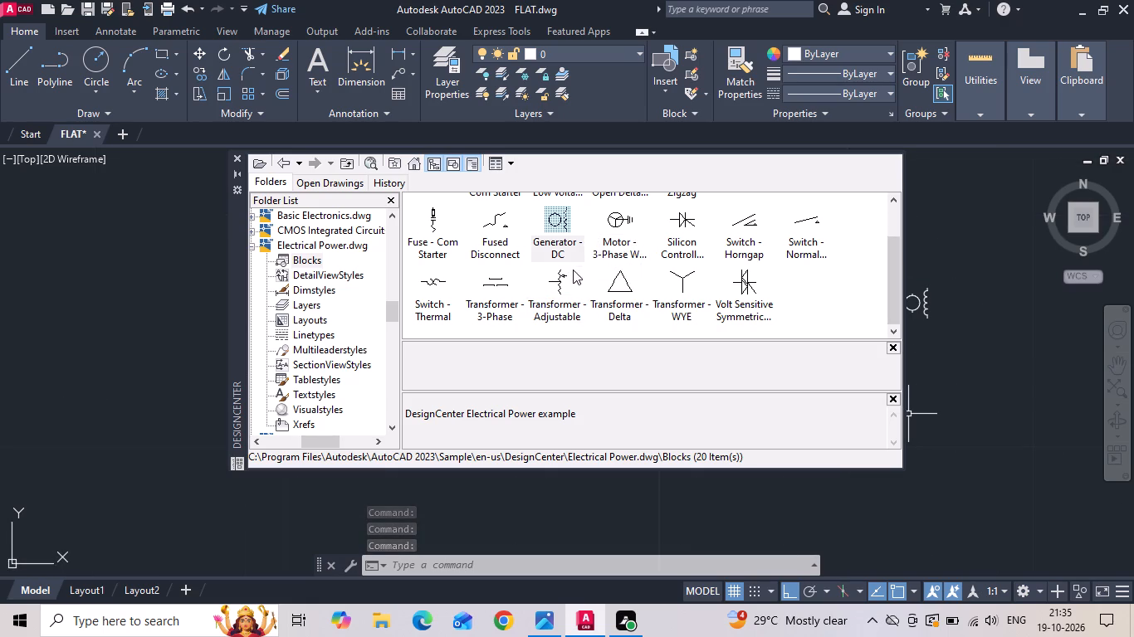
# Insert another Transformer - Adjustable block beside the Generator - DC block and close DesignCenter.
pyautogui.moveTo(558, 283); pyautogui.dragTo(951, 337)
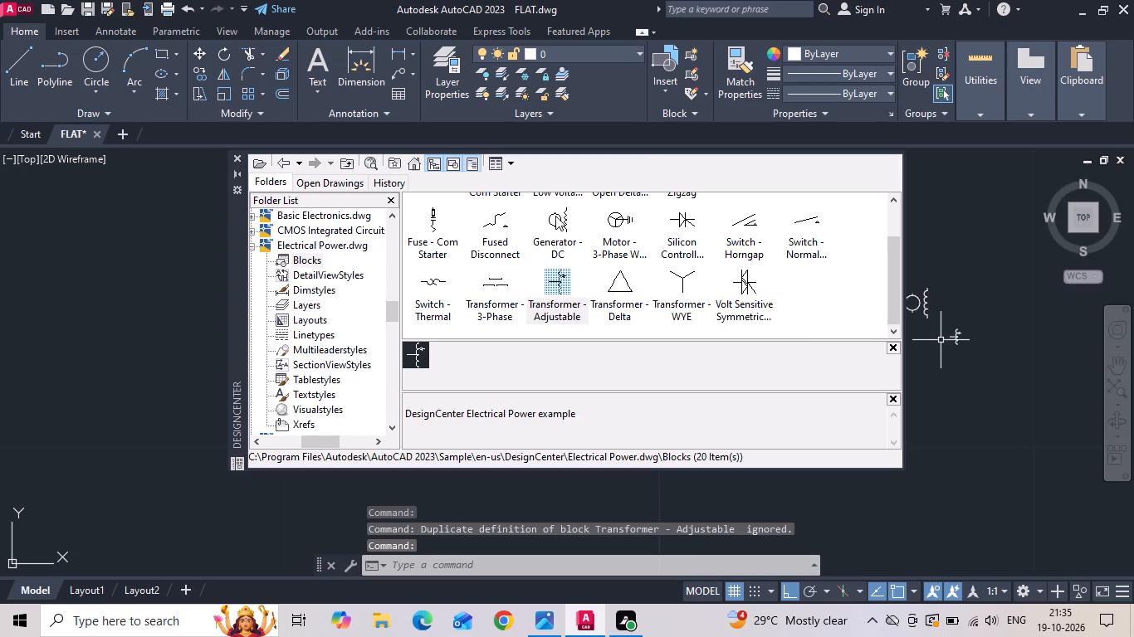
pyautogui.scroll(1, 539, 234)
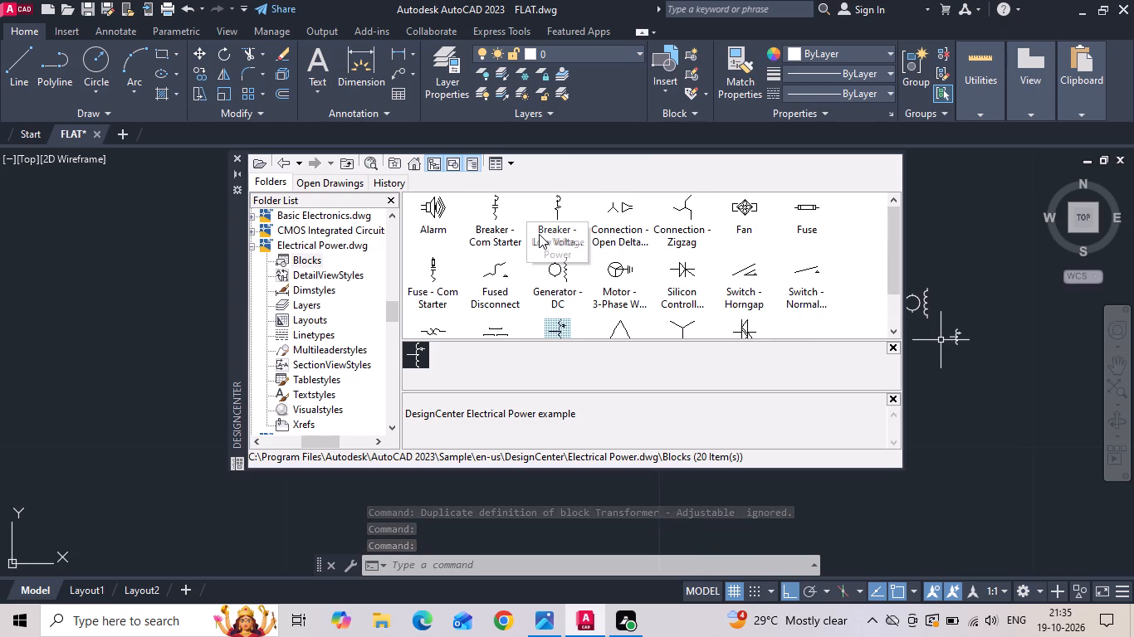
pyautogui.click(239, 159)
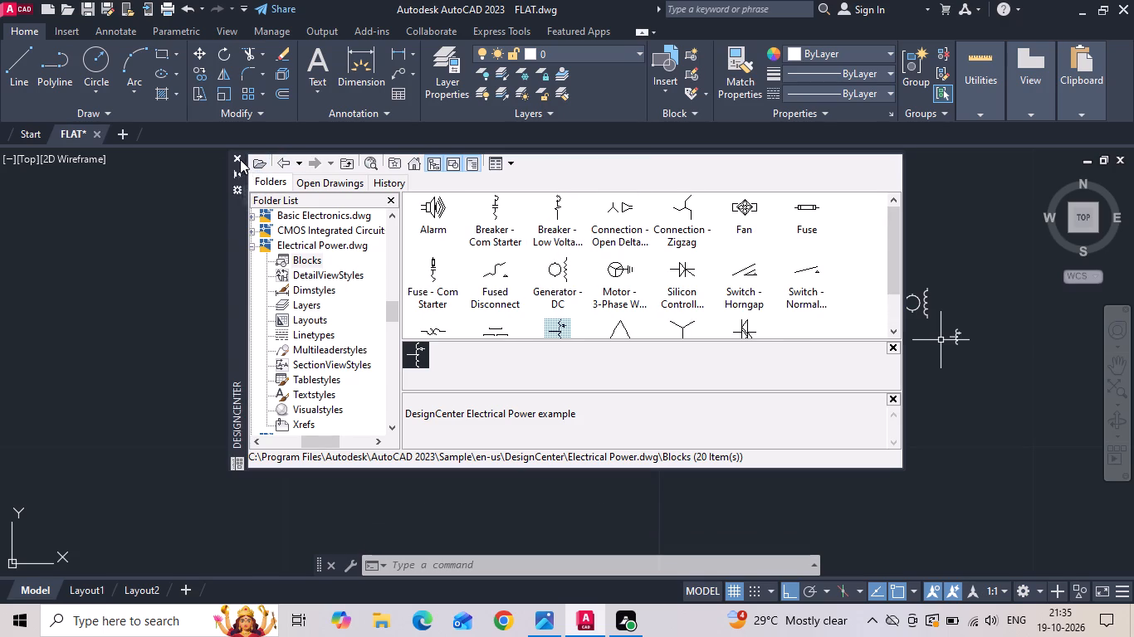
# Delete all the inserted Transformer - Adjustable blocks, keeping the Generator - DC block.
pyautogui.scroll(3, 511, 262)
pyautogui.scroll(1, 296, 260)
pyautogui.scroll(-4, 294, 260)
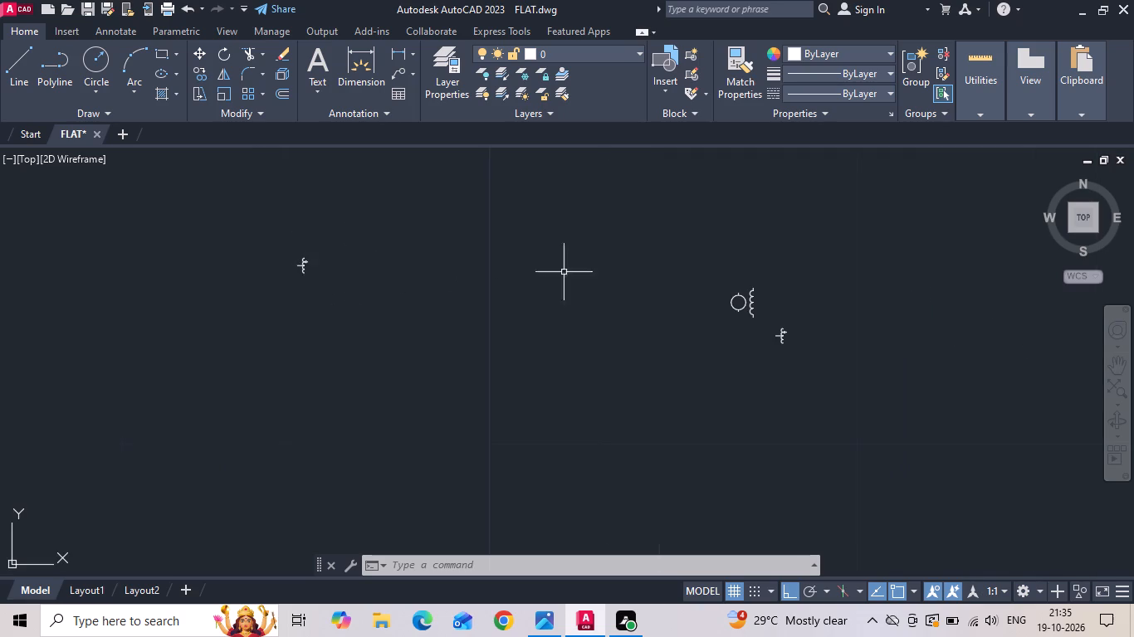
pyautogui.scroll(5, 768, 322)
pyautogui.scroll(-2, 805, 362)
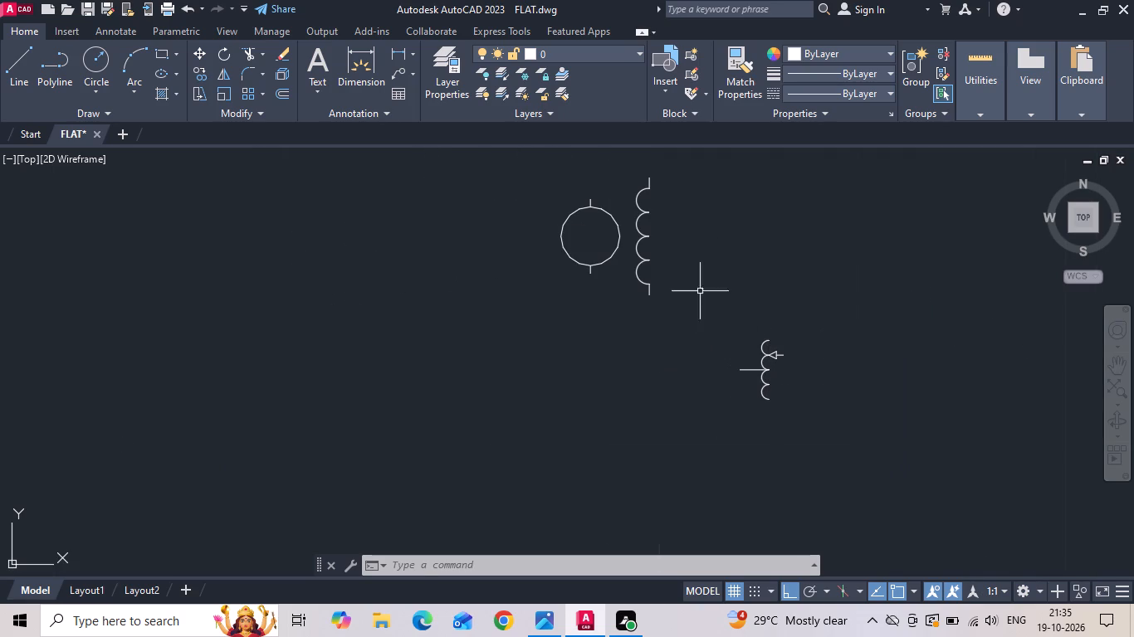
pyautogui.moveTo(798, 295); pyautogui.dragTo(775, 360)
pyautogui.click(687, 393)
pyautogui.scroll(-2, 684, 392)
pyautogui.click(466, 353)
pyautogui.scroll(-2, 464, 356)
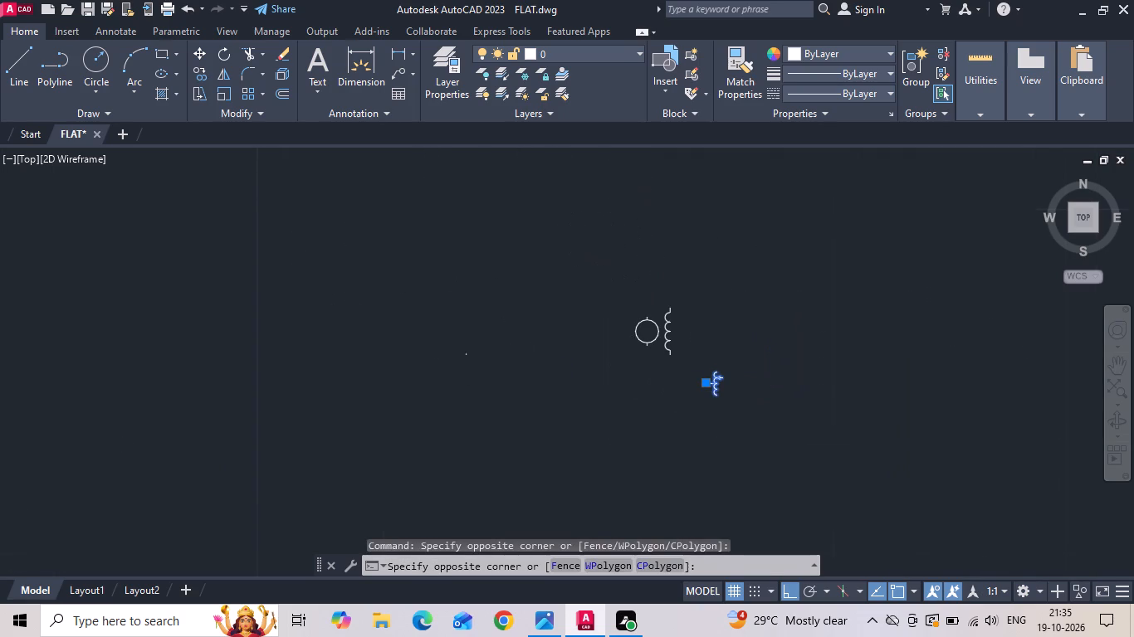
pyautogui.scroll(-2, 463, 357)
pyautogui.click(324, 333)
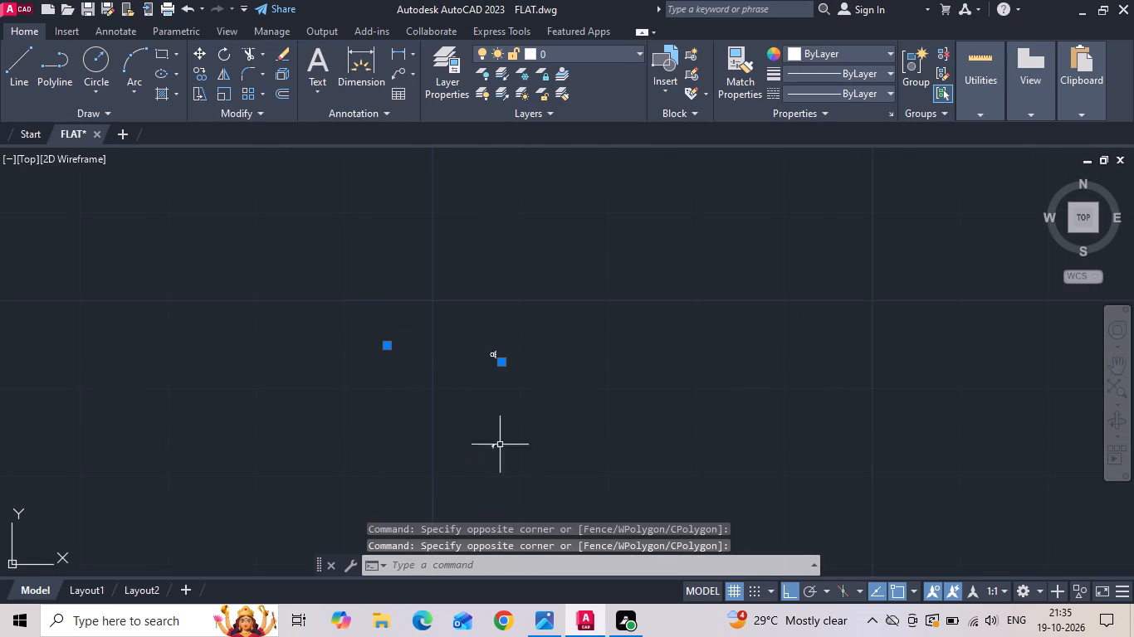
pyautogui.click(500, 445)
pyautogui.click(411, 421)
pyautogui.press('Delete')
# Explode the Generator - DC block into separate lines and arcs.
pyautogui.scroll(3, 520, 371)
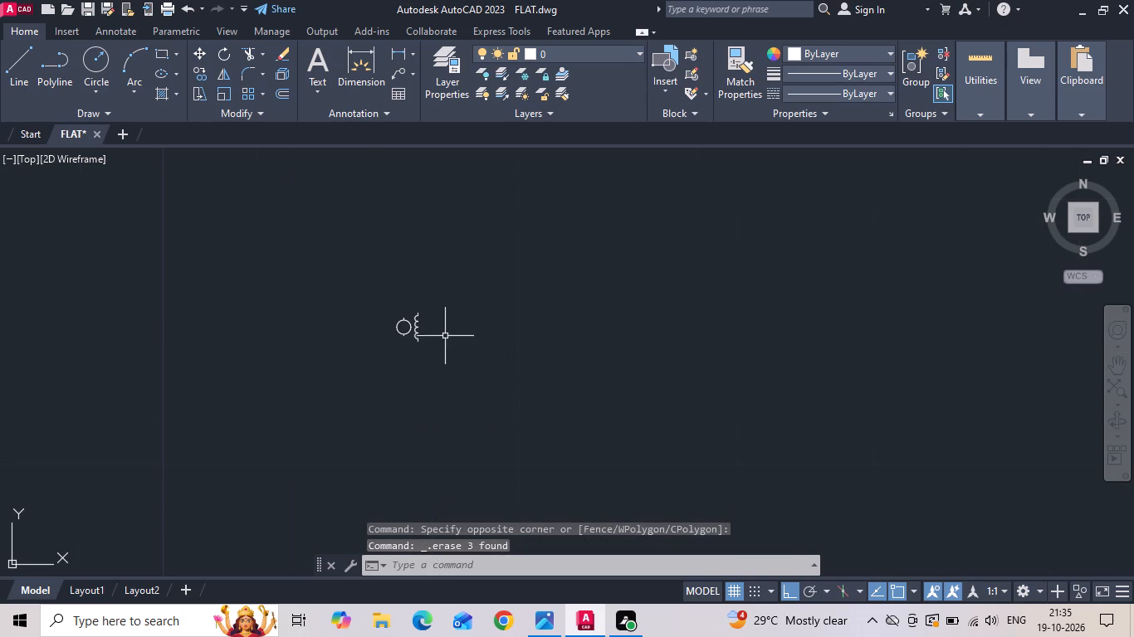
pyautogui.click(419, 323)
pyautogui.write('x')
pyautogui.press('space')
pyautogui.scroll(4, 398, 335)
pyautogui.moveTo(413, 307); pyautogui.dragTo(398, 319)
pyautogui.click(338, 357)
pyautogui.press('Escape')
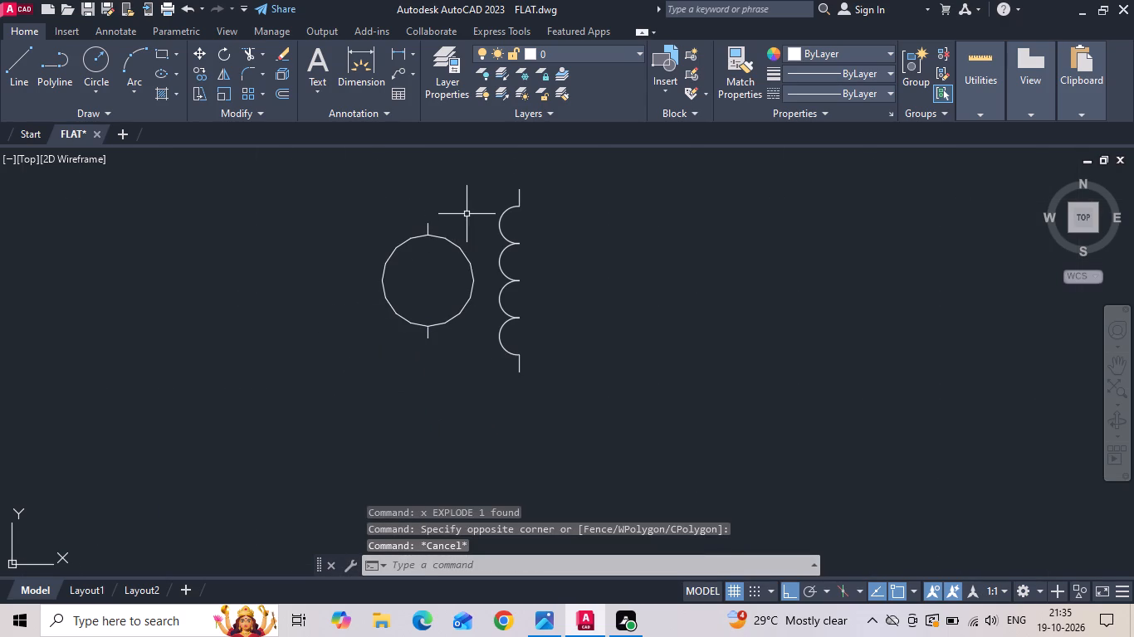
# Delete the generator's circle and its short end lines, keeping only the wavy coil of four arcs.
pyautogui.moveTo(467, 214); pyautogui.dragTo(462, 264)
pyautogui.click(306, 413)
pyautogui.press('Delete')
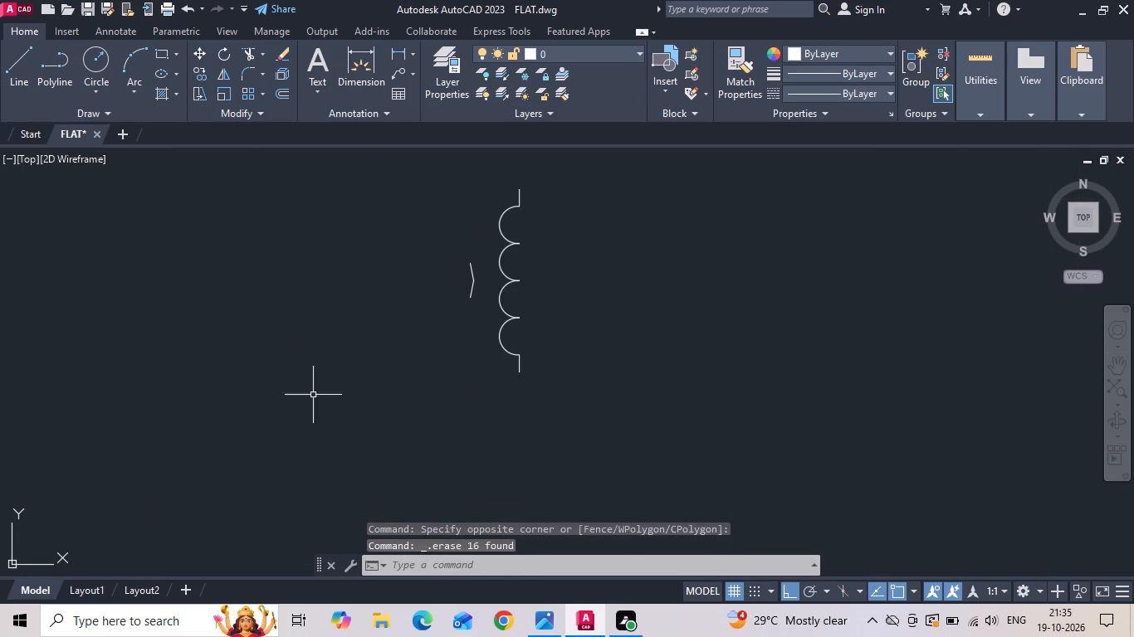
pyautogui.moveTo(499, 250); pyautogui.dragTo(433, 398)
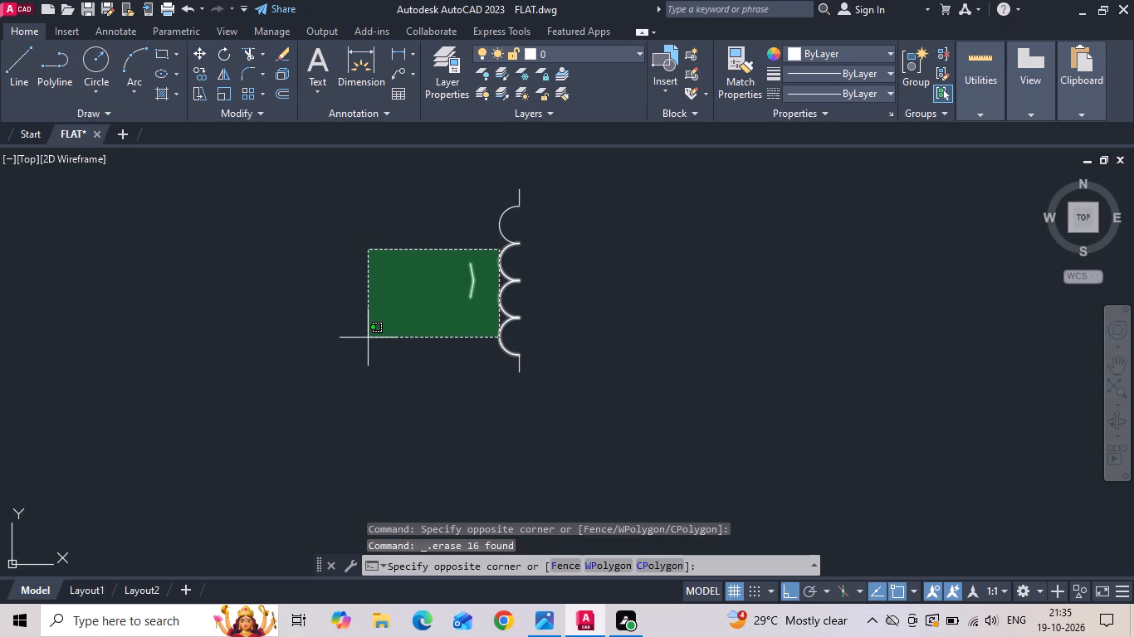
pyautogui.click(369, 333)
pyautogui.press('Escape')
pyautogui.moveTo(478, 260); pyautogui.dragTo(441, 353)
pyautogui.click(424, 375)
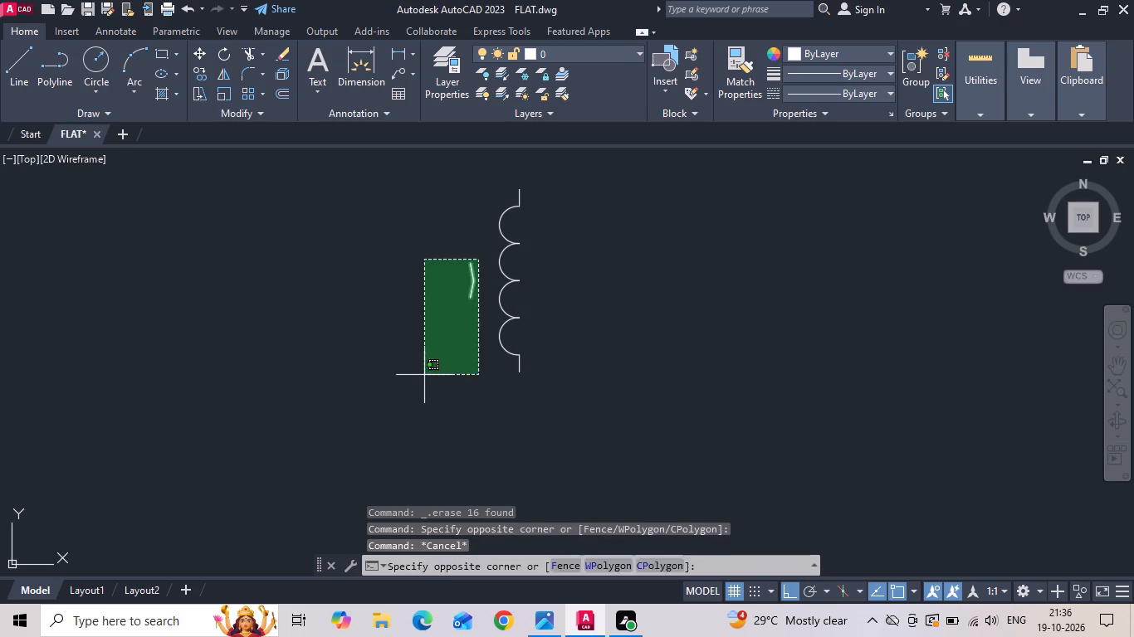
pyautogui.press('Delete')
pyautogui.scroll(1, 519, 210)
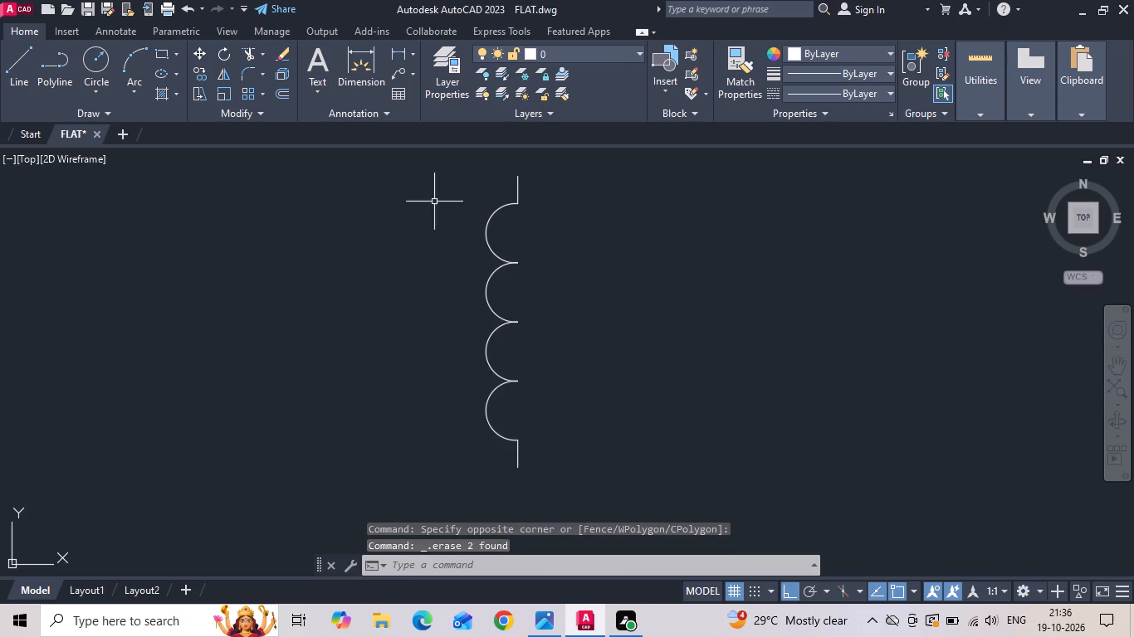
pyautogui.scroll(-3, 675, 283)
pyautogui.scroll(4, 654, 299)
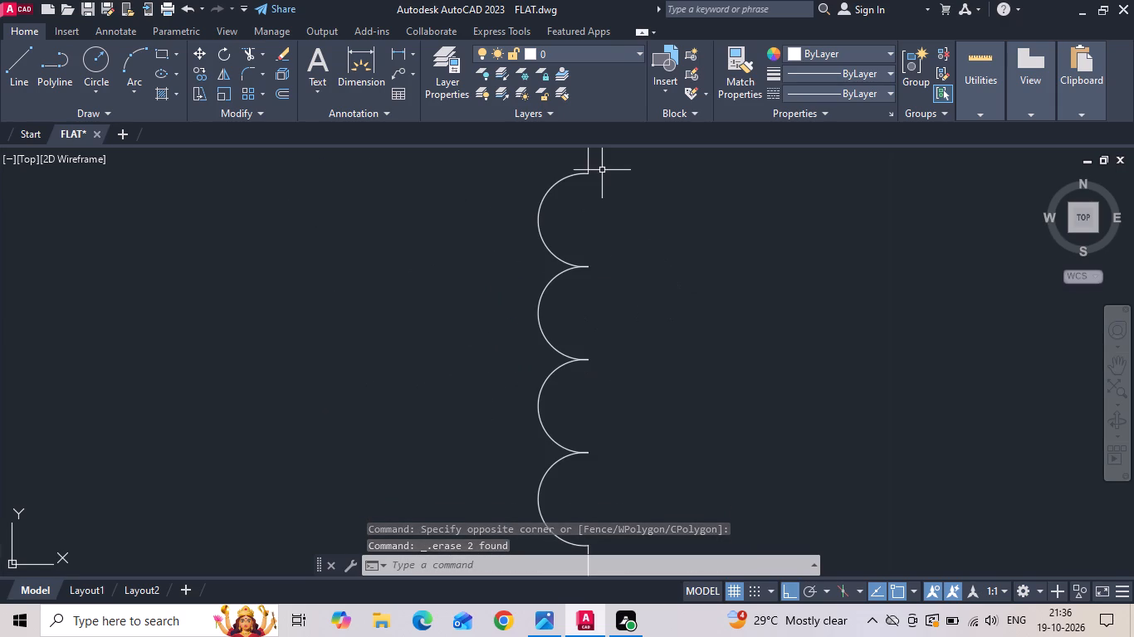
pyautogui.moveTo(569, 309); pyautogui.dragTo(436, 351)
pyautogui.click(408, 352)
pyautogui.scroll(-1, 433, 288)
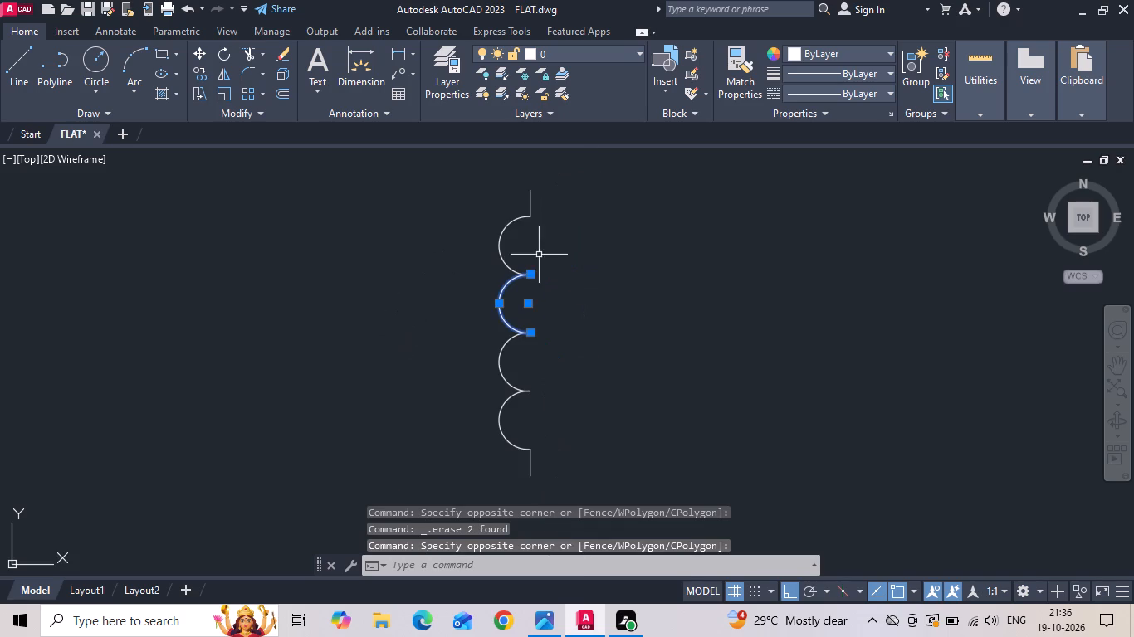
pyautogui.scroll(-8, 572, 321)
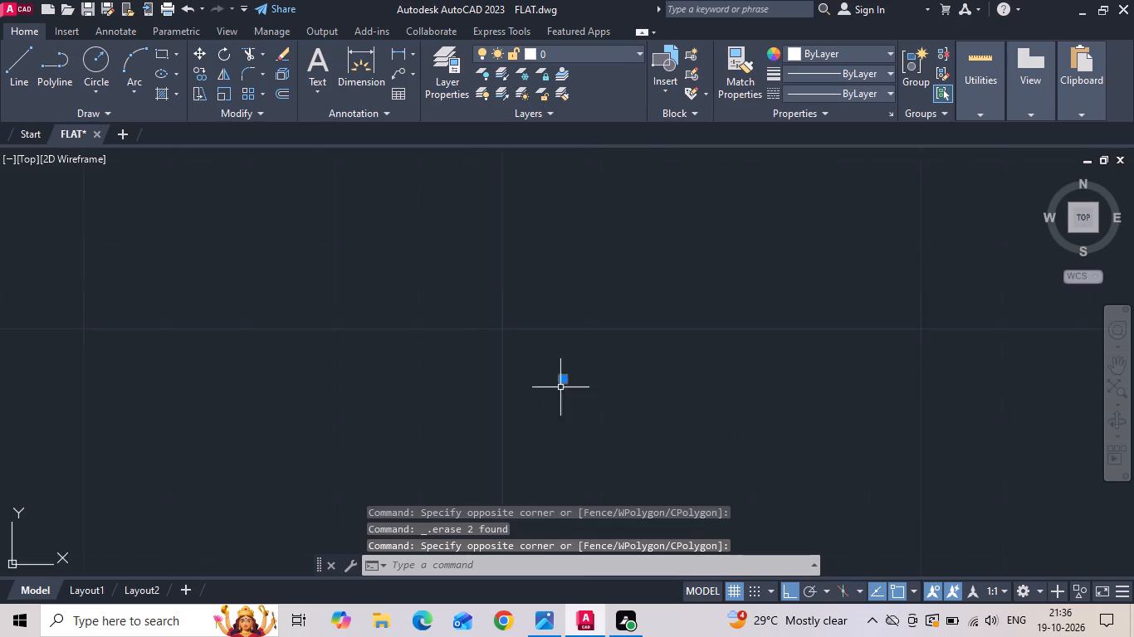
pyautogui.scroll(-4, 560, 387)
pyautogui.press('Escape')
# Scale up the whole four-arc coil below the living room's bottom wall by a factor of about 8.2.
pyautogui.moveTo(545, 366); pyautogui.dragTo(557, 389)
pyautogui.click(565, 407)
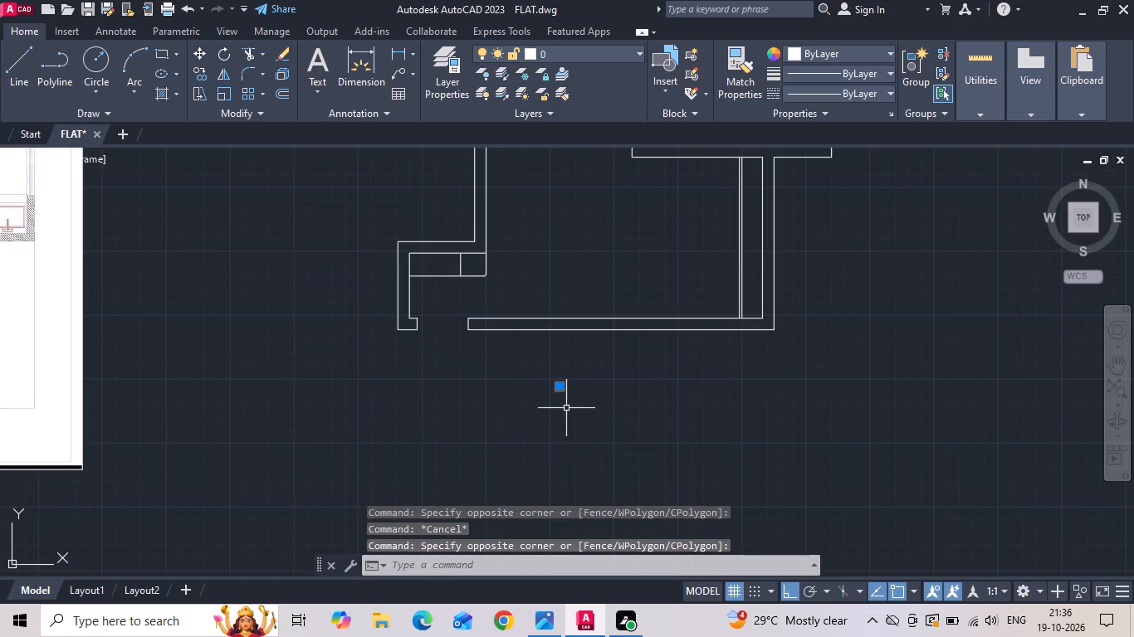
pyautogui.scroll(6, 567, 406)
pyautogui.scroll(3, 471, 280)
pyautogui.rightClick(466, 275)
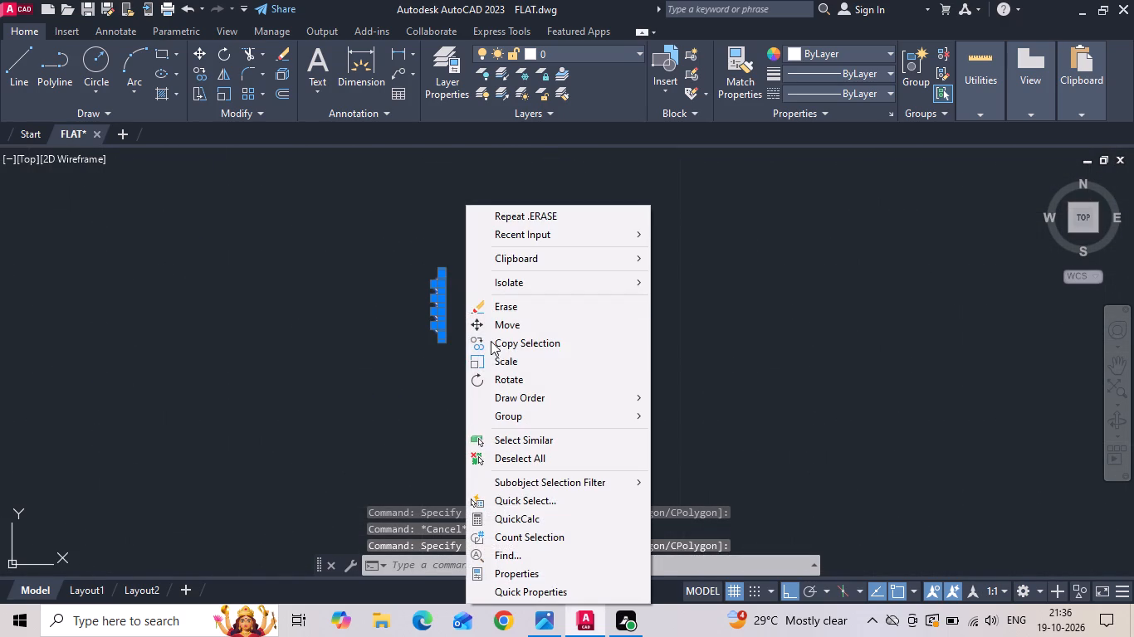
pyautogui.click(493, 361)
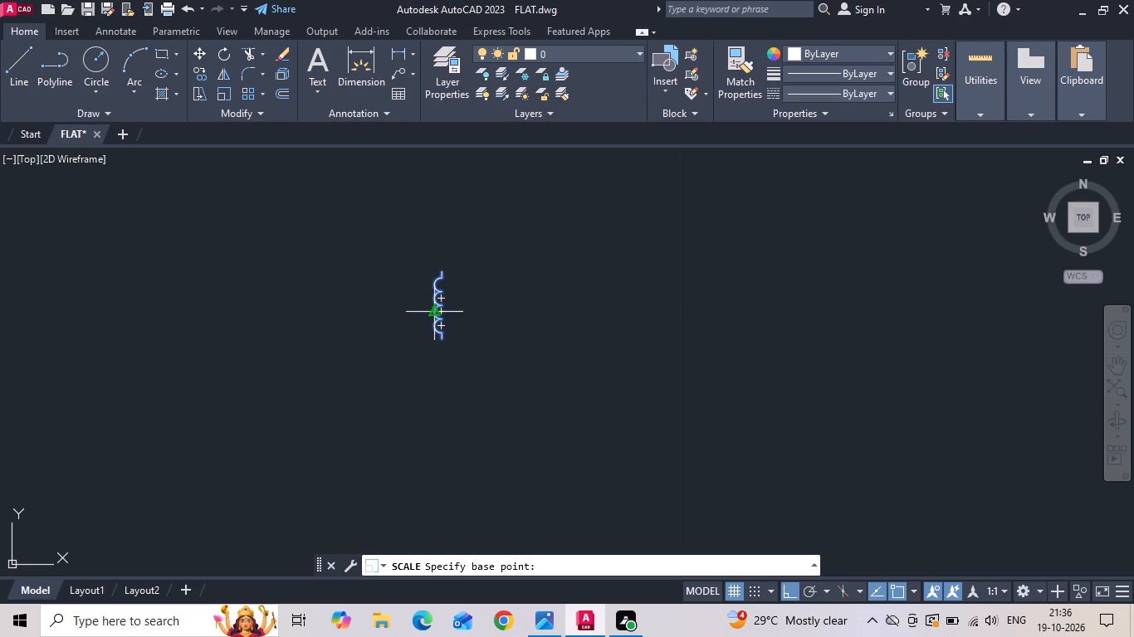
pyautogui.scroll(4, 434, 308)
pyautogui.click(453, 295)
pyautogui.scroll(-4, 460, 329)
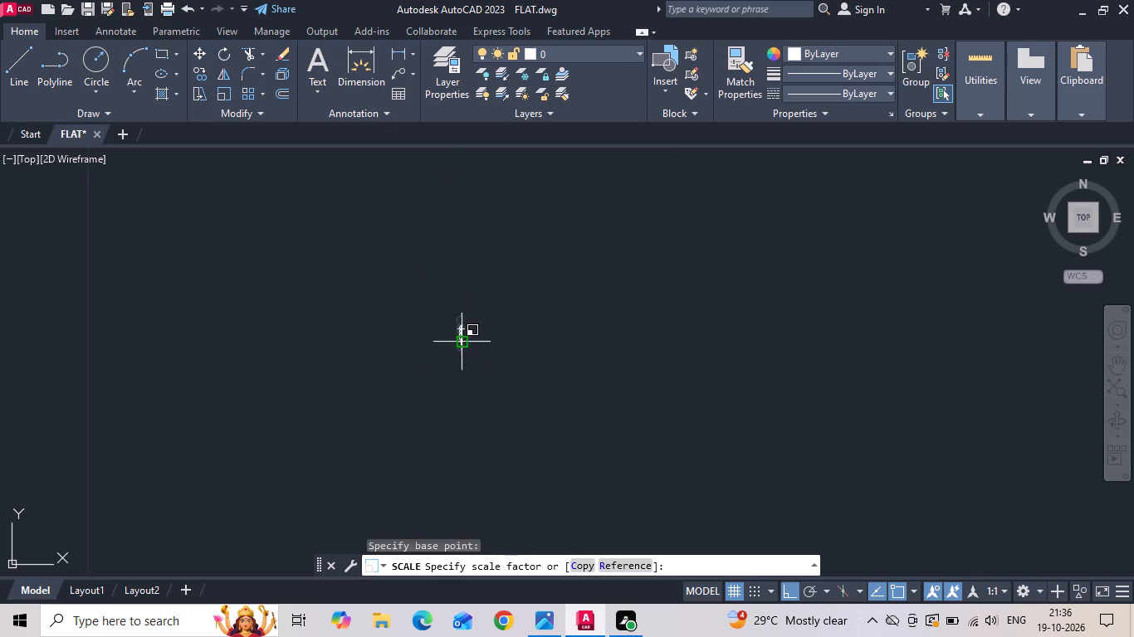
pyautogui.scroll(-3, 461, 415)
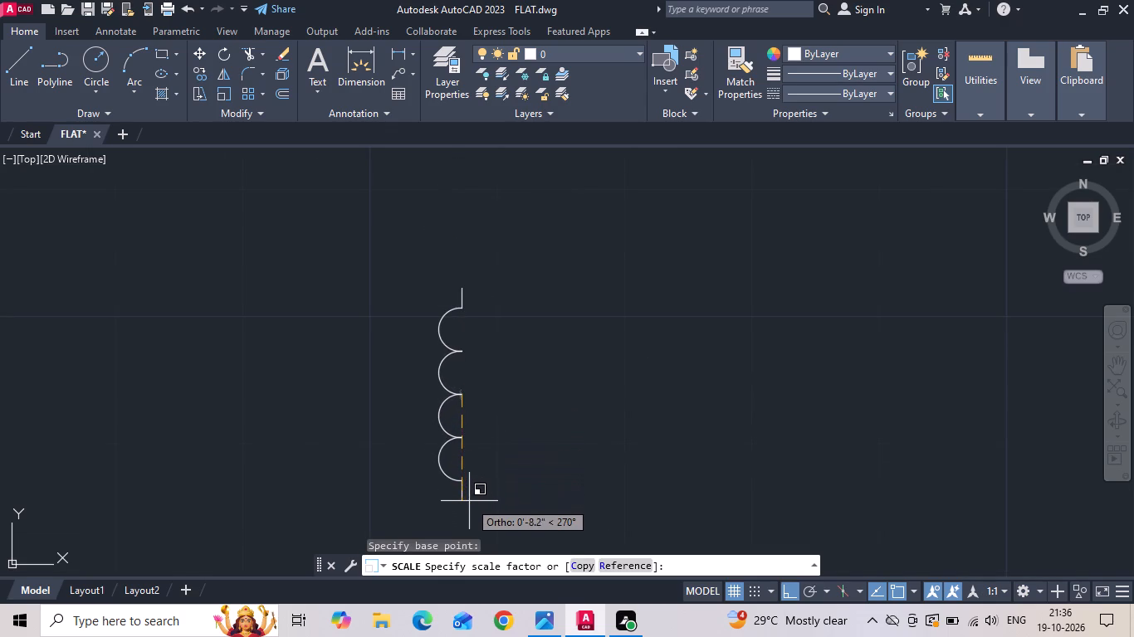
pyautogui.click(470, 504)
# Delete the short straight end lines at the top and bottom of the enlarged four-arc coil.
pyautogui.scroll(-6, 522, 338)
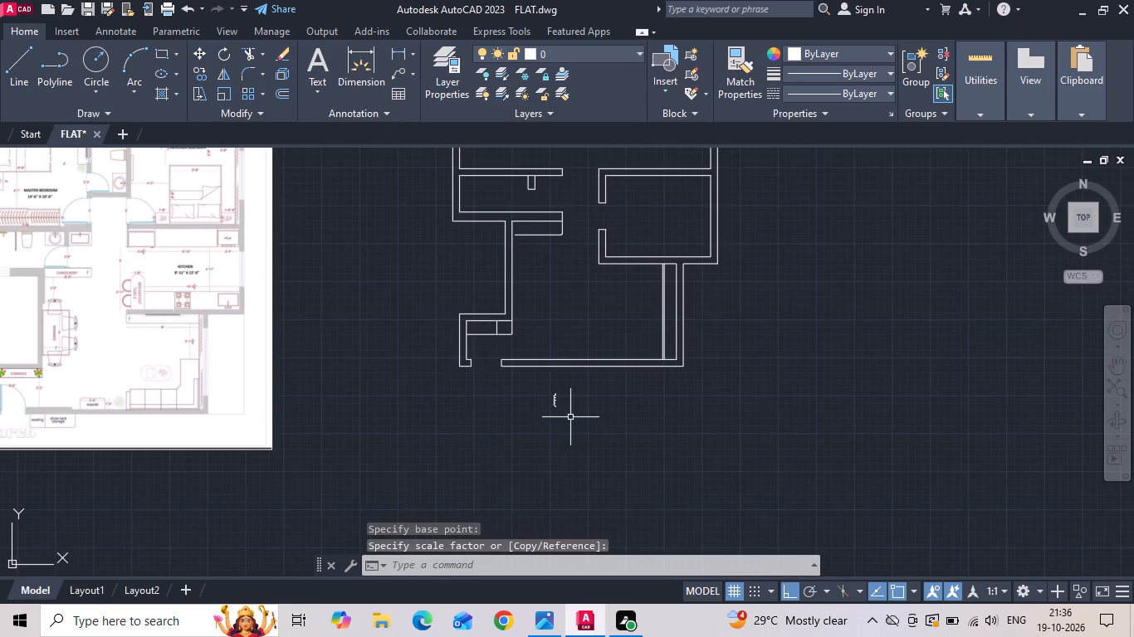
pyautogui.scroll(2, 174, 353)
pyautogui.scroll(2, 262, 314)
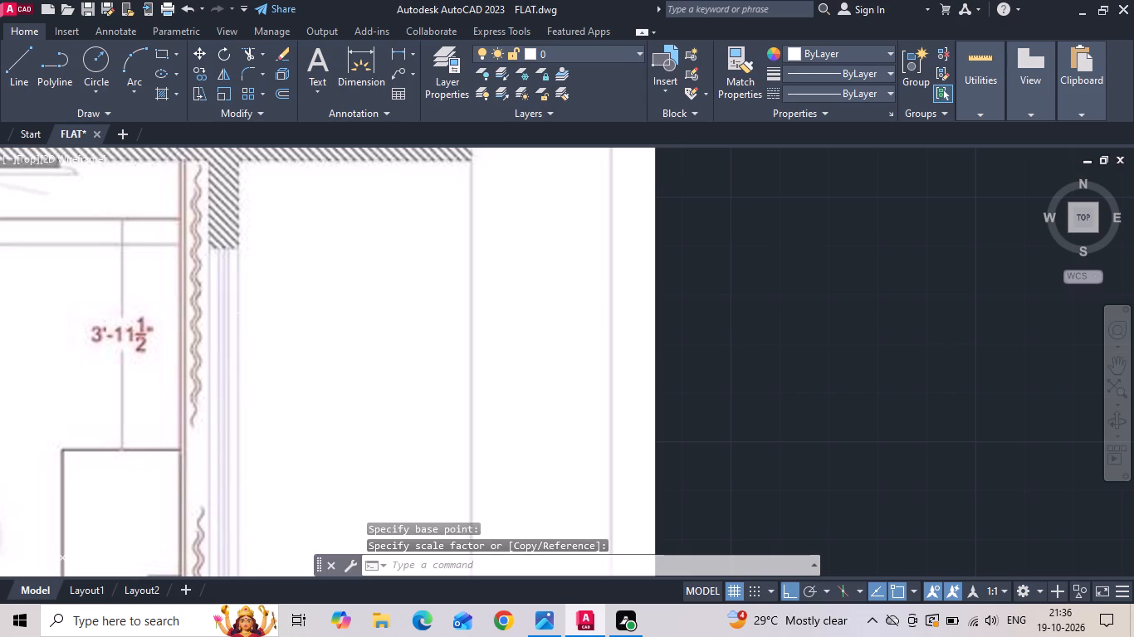
pyautogui.scroll(-4, 167, 265)
pyautogui.scroll(2, 494, 328)
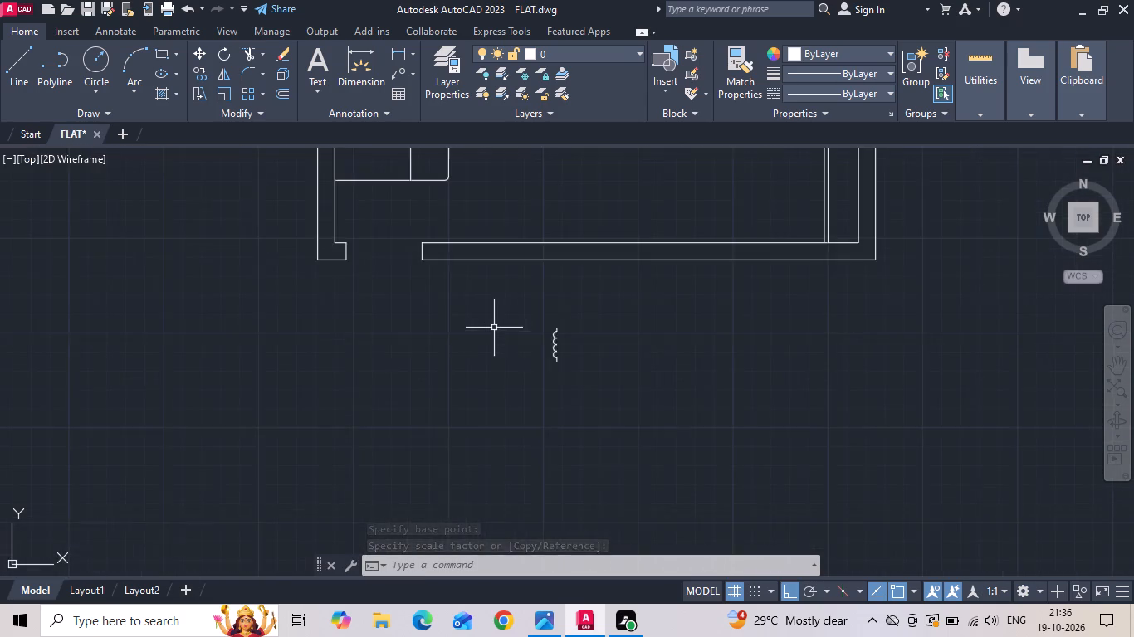
pyautogui.scroll(6, 552, 347)
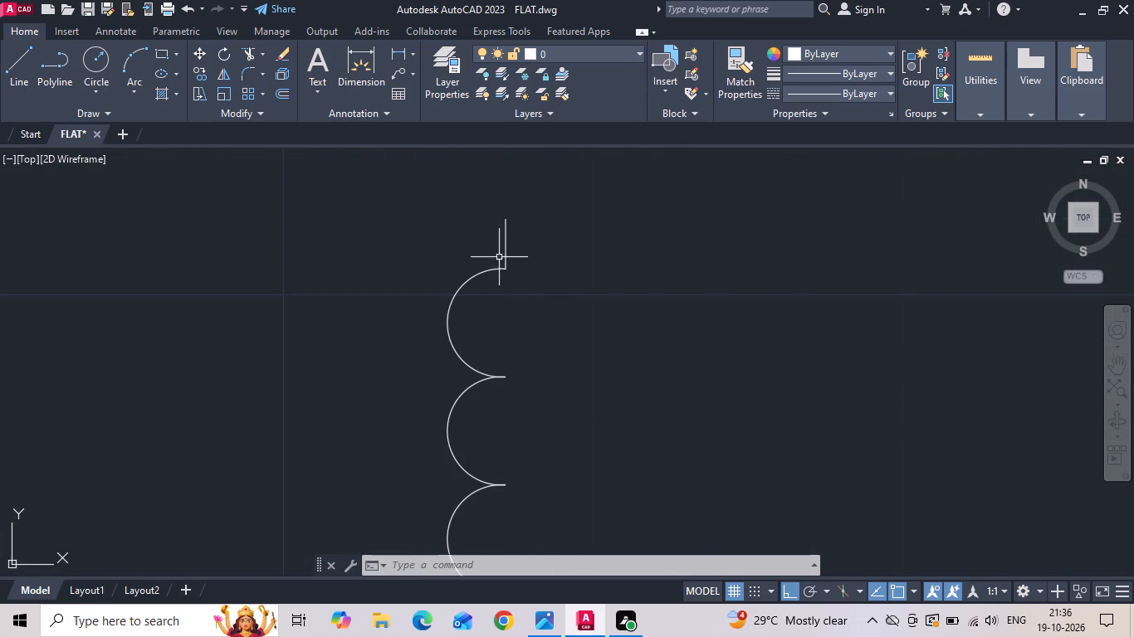
pyautogui.click(506, 227)
pyautogui.press('Delete')
pyautogui.scroll(-2, 507, 216)
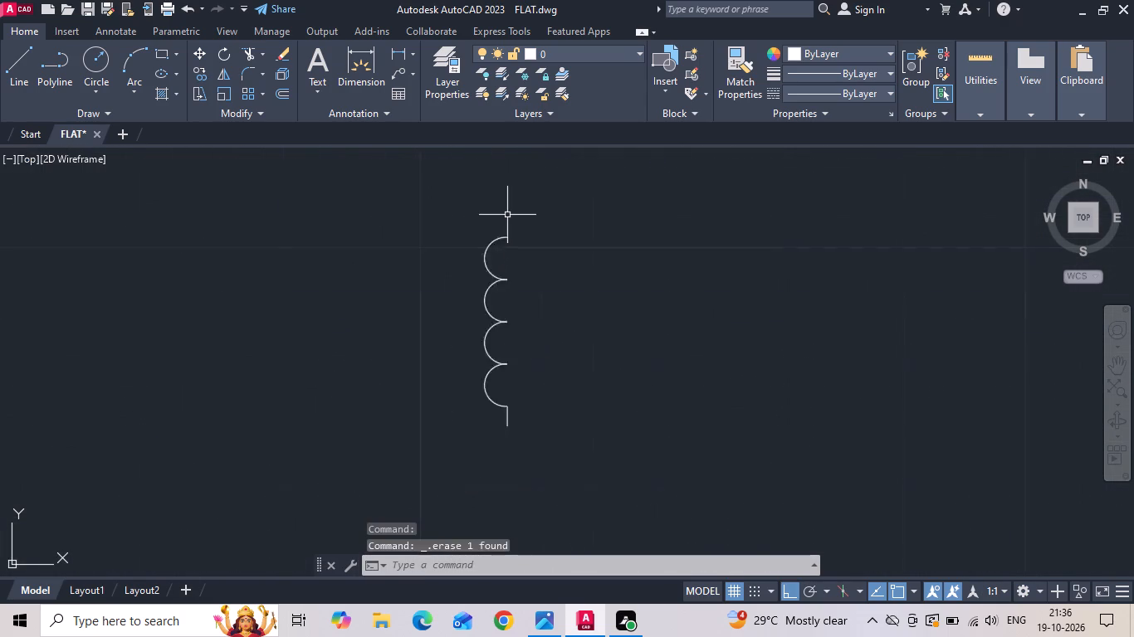
pyautogui.scroll(-2, 507, 215)
pyautogui.scroll(2, 508, 318)
pyautogui.moveTo(506, 267); pyautogui.dragTo(499, 274)
pyautogui.click(401, 296)
pyautogui.press('Delete')
pyautogui.scroll(-2, 450, 350)
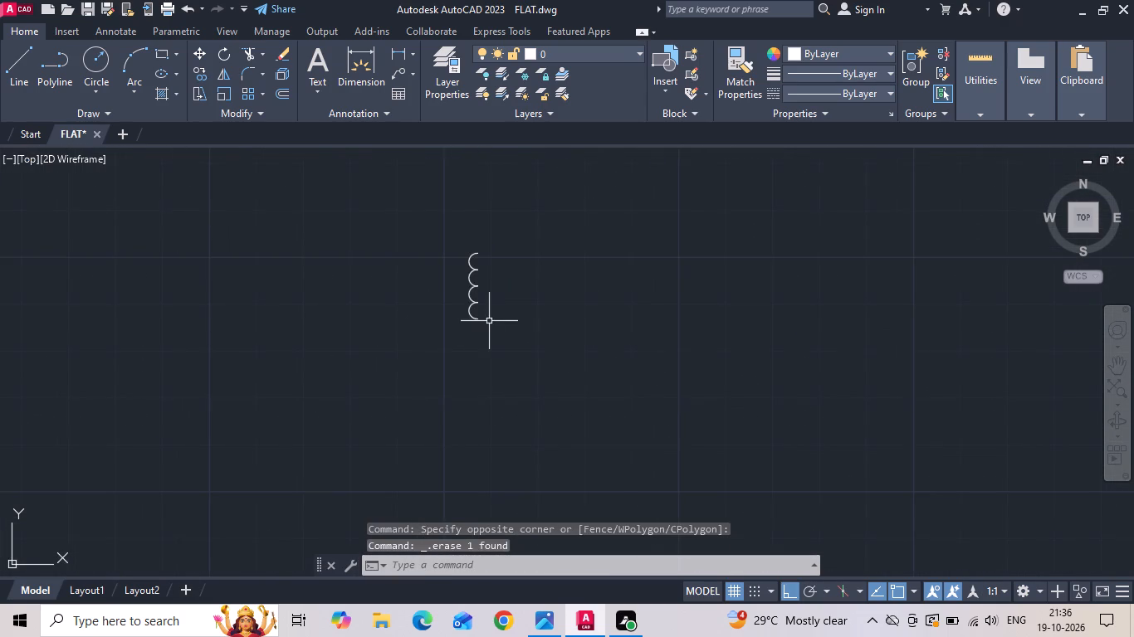
# Move the second arc from the top of the coil horizontally about 8" to the right, clear of the others.
pyautogui.scroll(1, 489, 320)
pyautogui.scroll(2, 468, 241)
pyautogui.click(468, 266)
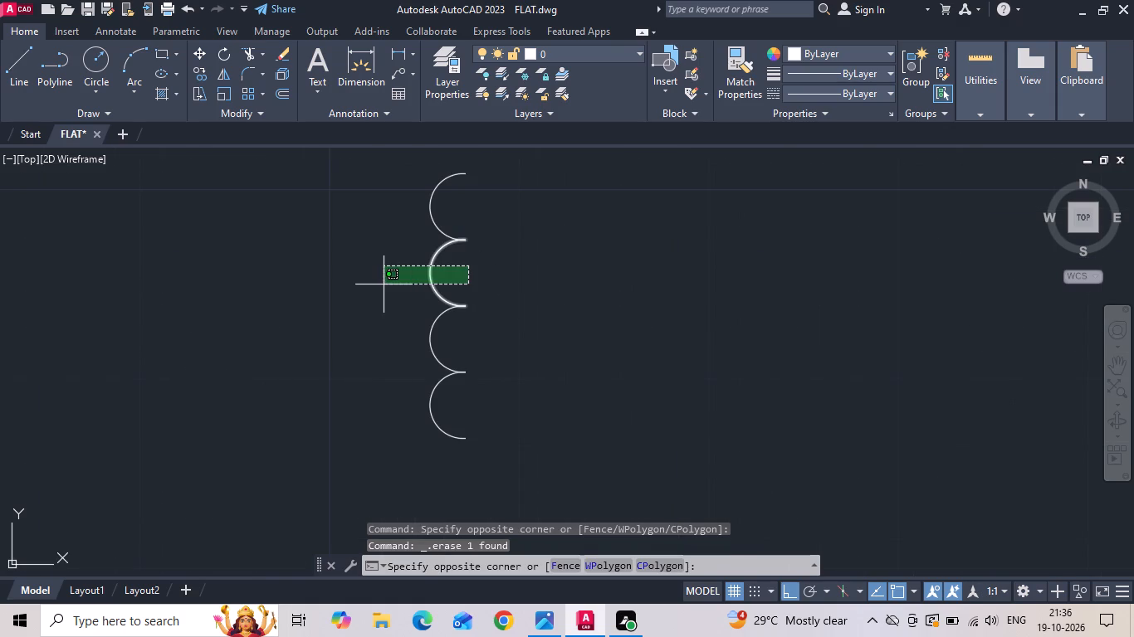
pyautogui.click(384, 284)
pyautogui.rightClick(383, 284)
pyautogui.moveTo(396, 299); pyautogui.dragTo(408, 301)
pyautogui.moveTo(564, 286); pyautogui.dragTo(687, 282)
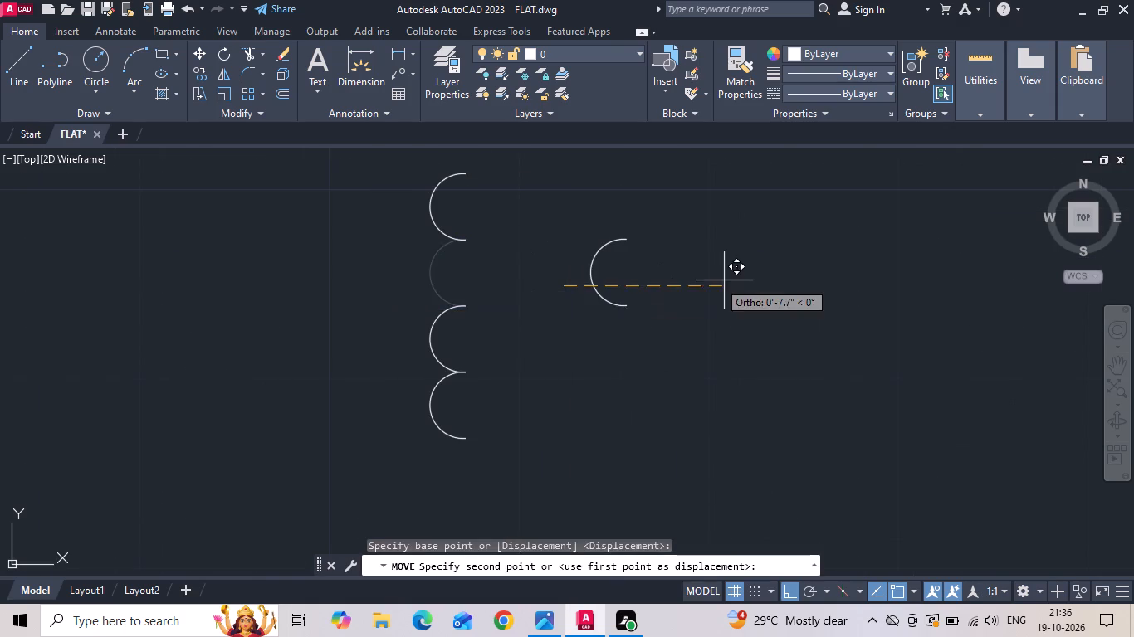
pyautogui.click(735, 280)
# Copy the coil's bottom arc a short distance to the right and delete the original arc.
pyautogui.moveTo(450, 395); pyautogui.dragTo(440, 396)
pyautogui.click(405, 396)
pyautogui.rightClick(404, 396)
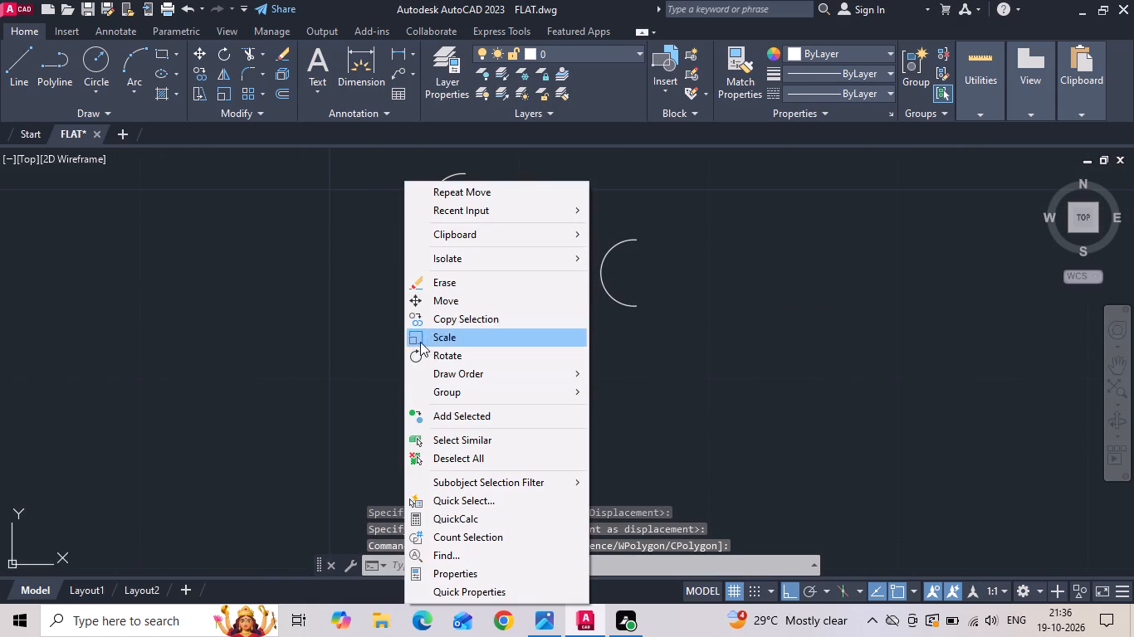
pyautogui.click(442, 307)
pyautogui.moveTo(577, 431); pyautogui.dragTo(638, 429)
pyautogui.click(673, 422)
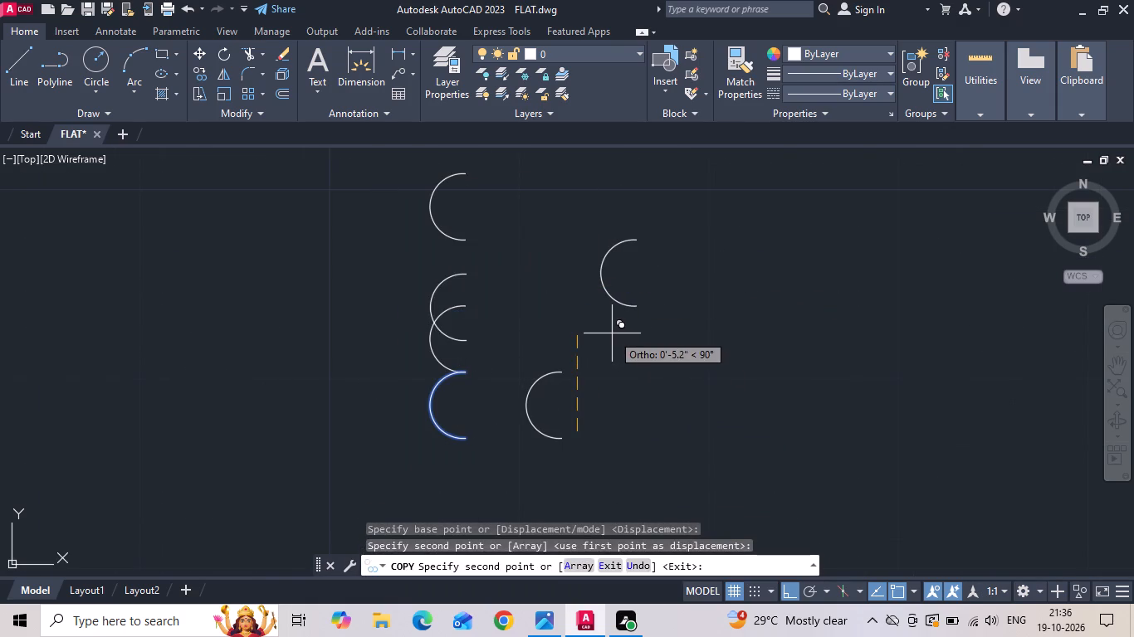
pyautogui.press('Escape')
pyautogui.moveTo(481, 407); pyautogui.dragTo(379, 440)
pyautogui.click(331, 440)
pyautogui.press('Delete')
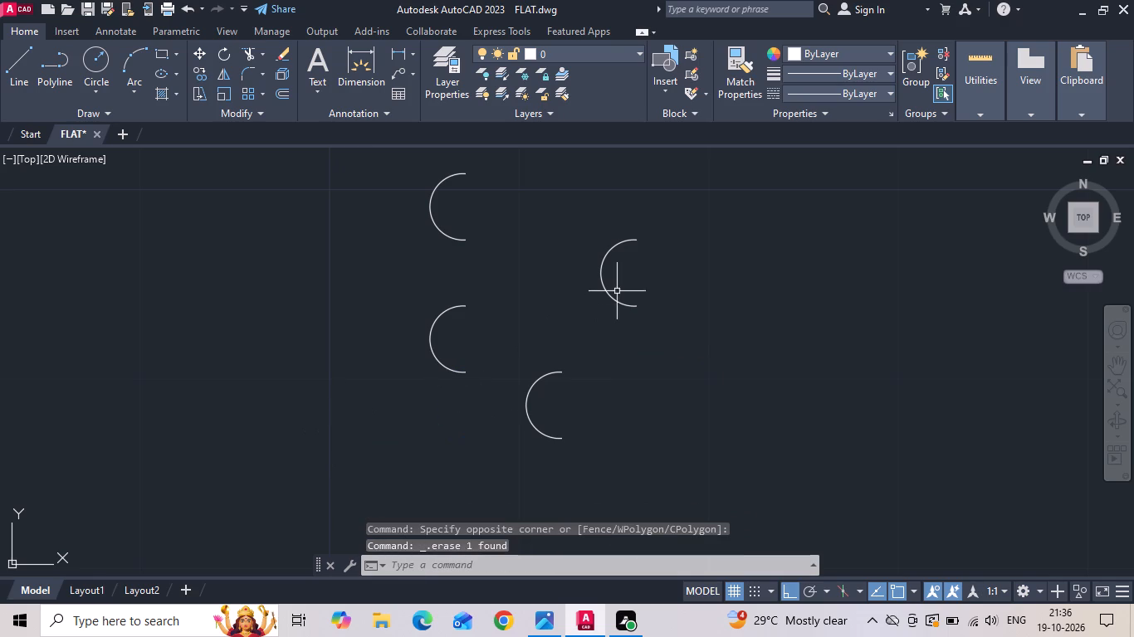
# Mirror the two detached arcs about a vertical line to their right, erasing the source arcs.
pyautogui.moveTo(619, 289); pyautogui.dragTo(604, 367)
pyautogui.click(551, 412)
pyautogui.write('mi')
pyautogui.press('space')
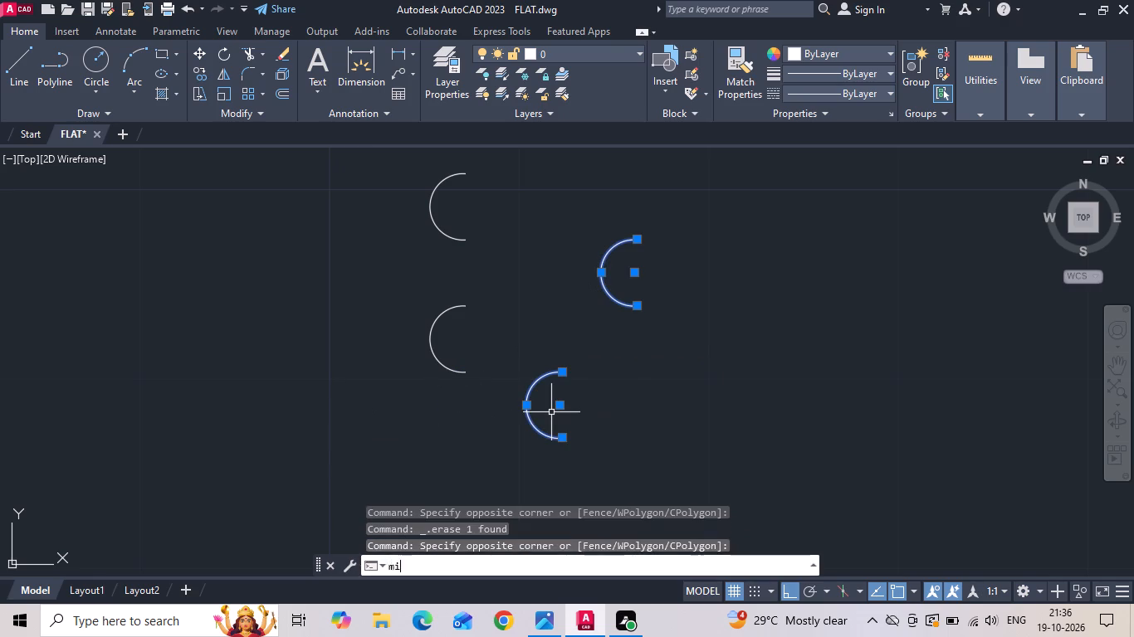
pyautogui.moveTo(663, 256); pyautogui.dragTo(671, 300)
pyautogui.click(671, 372)
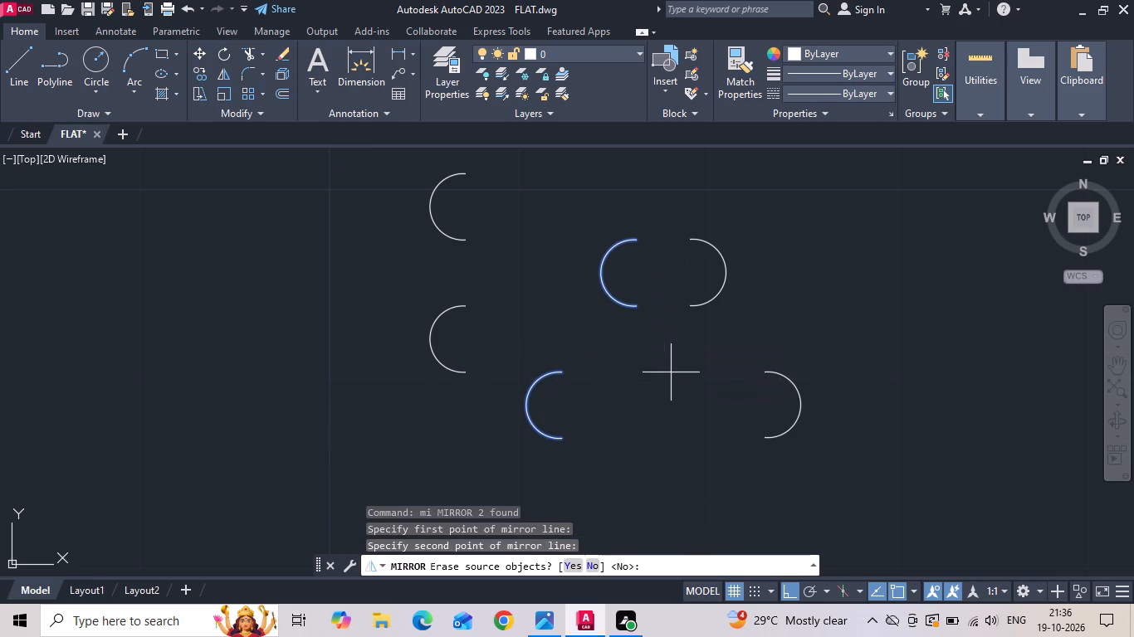
pyautogui.write('y')
pyautogui.press('space')
# Move the upper mirrored arc by its top endpoint into the gap between the two remaining coil arcs.
pyautogui.moveTo(721, 238); pyautogui.dragTo(683, 262)
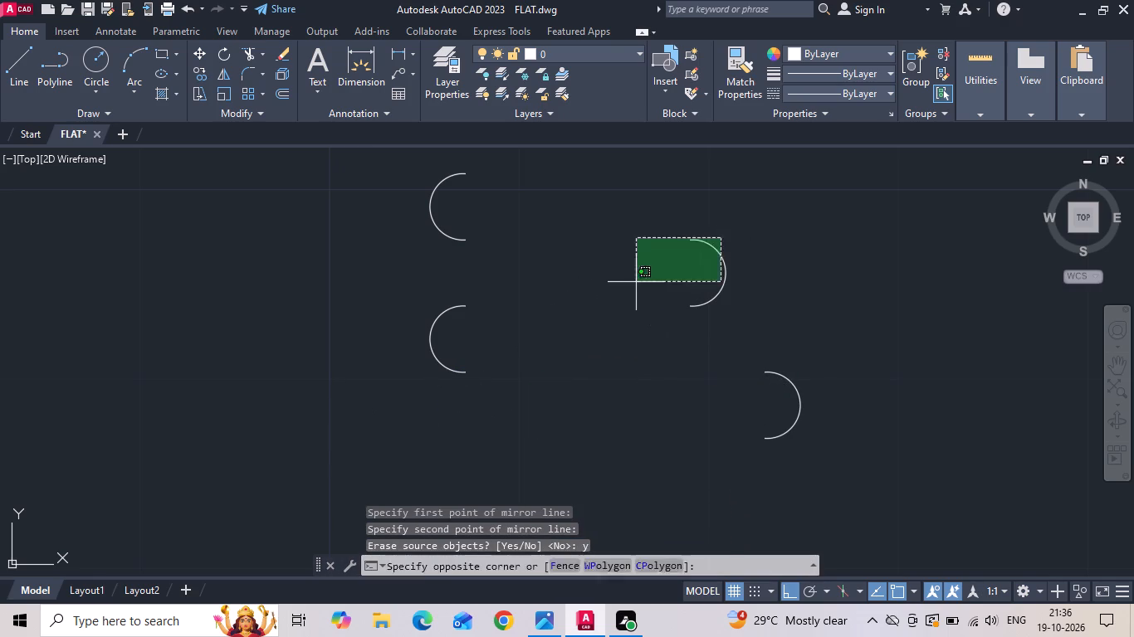
pyautogui.click(636, 282)
pyautogui.rightClick(636, 282)
pyautogui.click(657, 296)
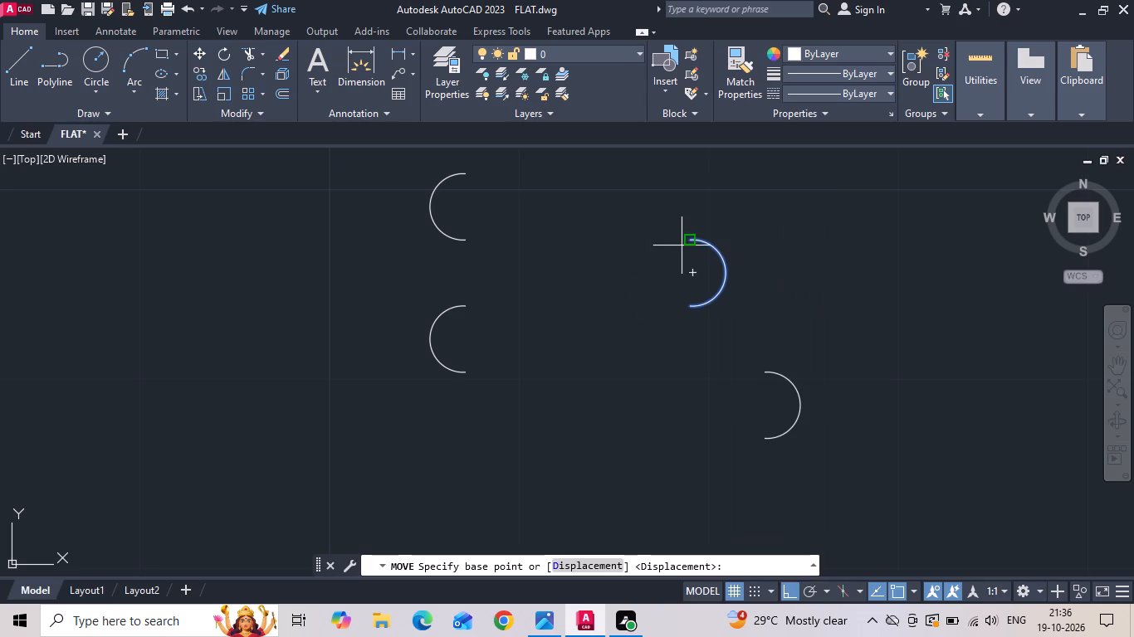
pyautogui.click(692, 242)
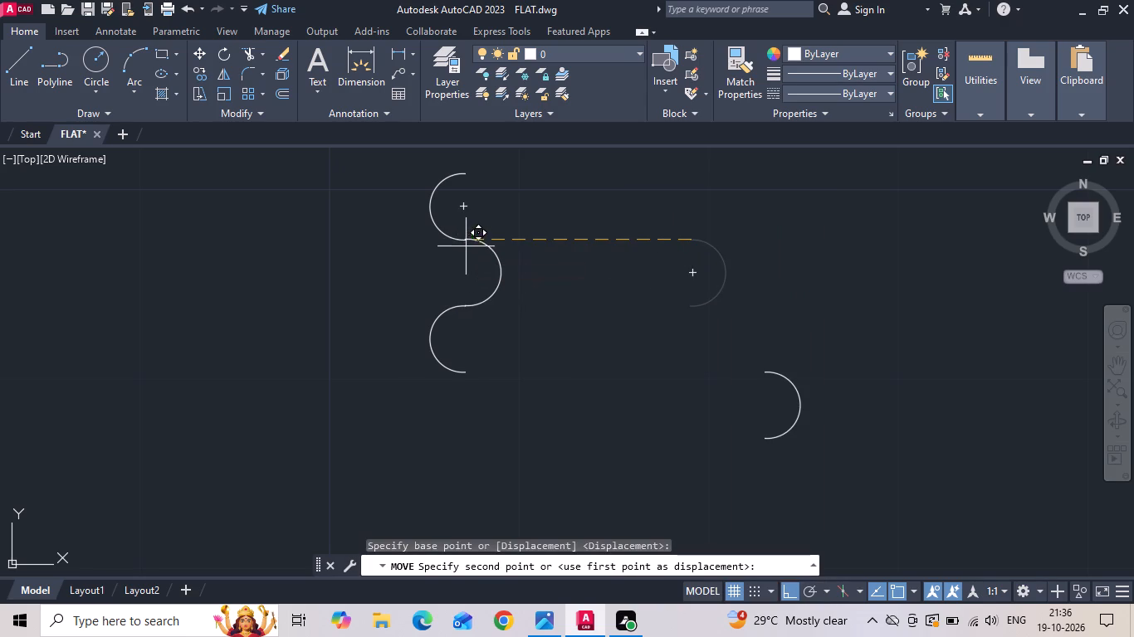
pyautogui.click(465, 245)
# Move the lower mirrored arc by its top endpoint onto the bottom end of the three-arc wave.
pyautogui.moveTo(833, 323); pyautogui.dragTo(753, 398)
pyautogui.click(676, 432)
pyautogui.rightClick(674, 430)
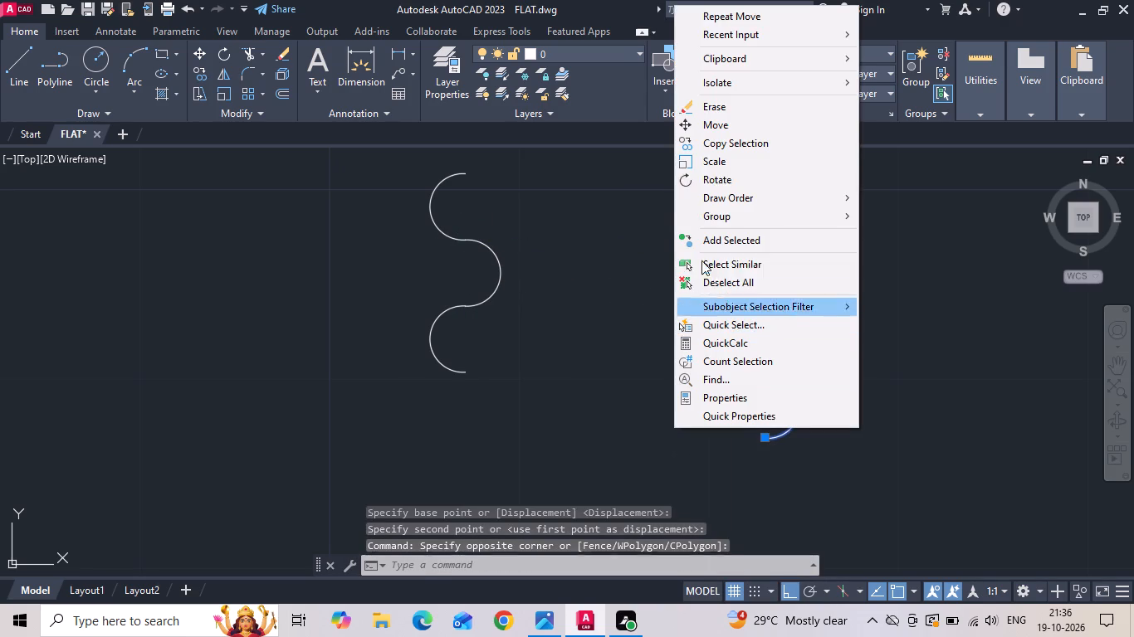
pyautogui.click(713, 129)
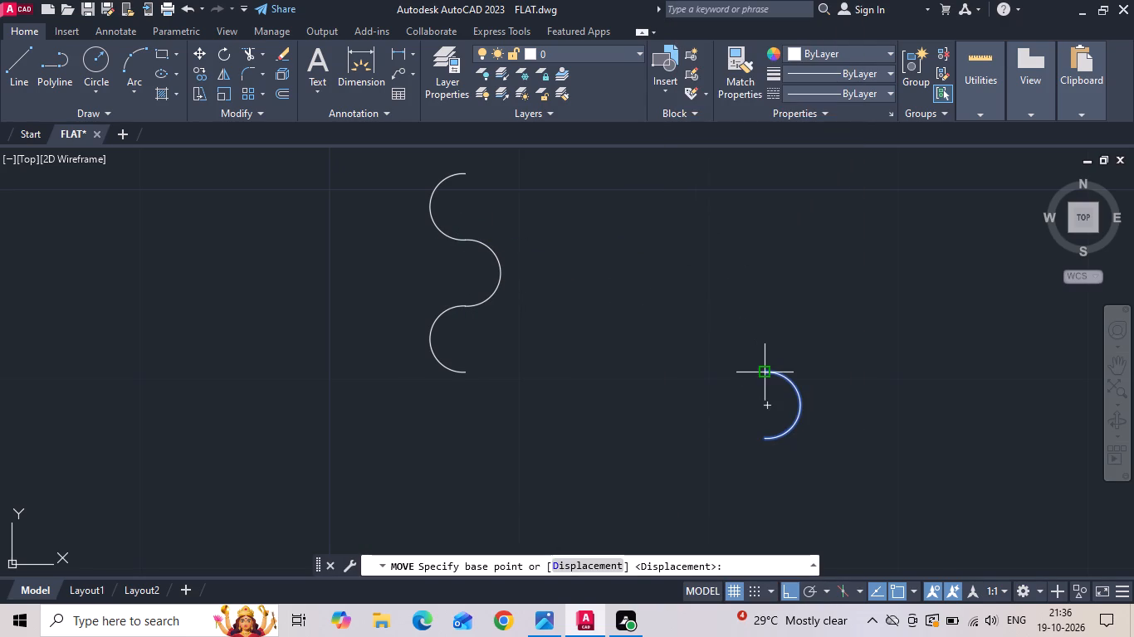
pyautogui.click(765, 374)
pyautogui.click(461, 368)
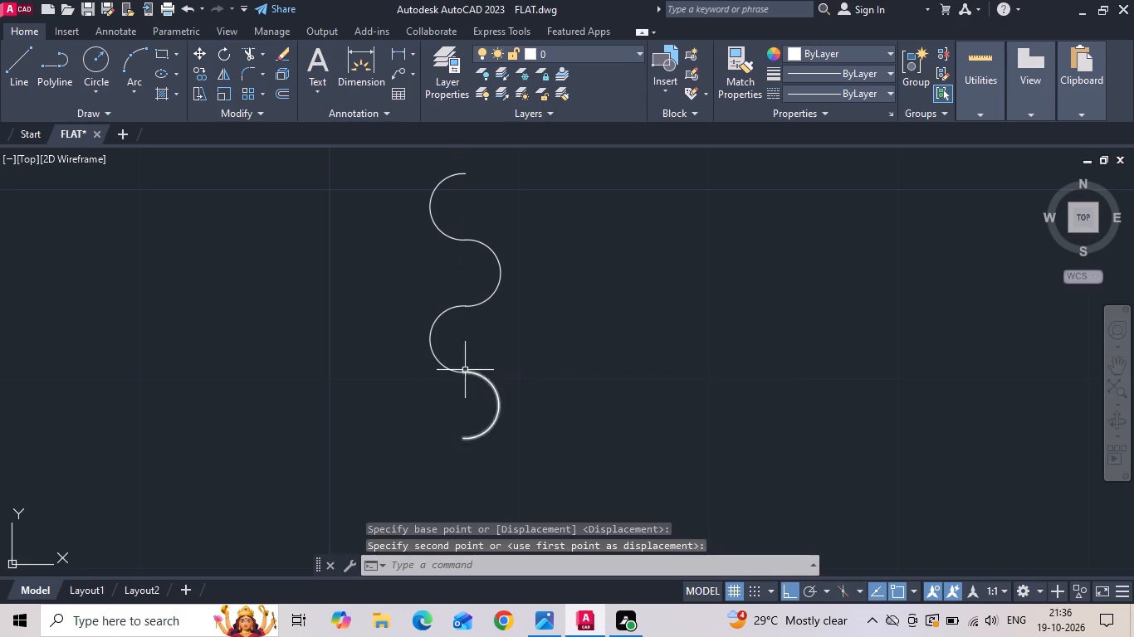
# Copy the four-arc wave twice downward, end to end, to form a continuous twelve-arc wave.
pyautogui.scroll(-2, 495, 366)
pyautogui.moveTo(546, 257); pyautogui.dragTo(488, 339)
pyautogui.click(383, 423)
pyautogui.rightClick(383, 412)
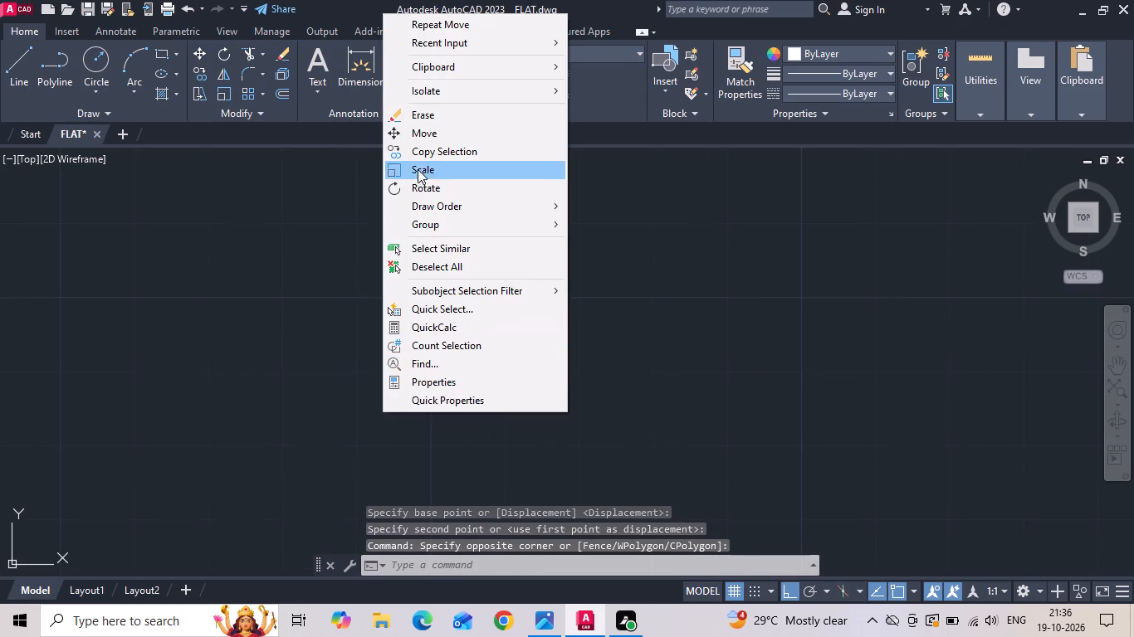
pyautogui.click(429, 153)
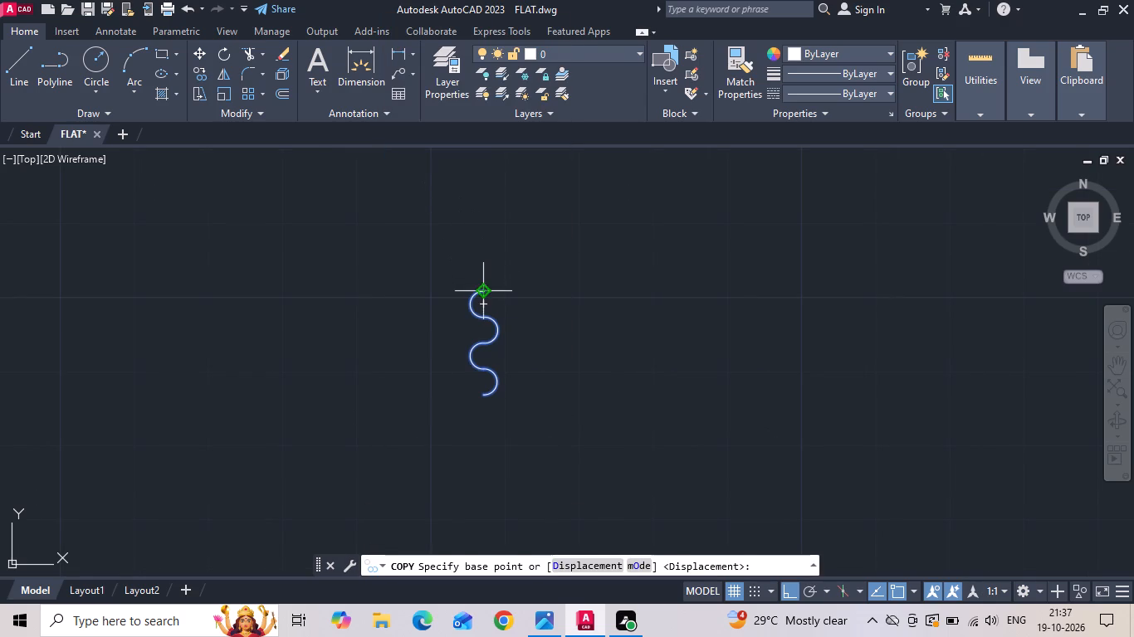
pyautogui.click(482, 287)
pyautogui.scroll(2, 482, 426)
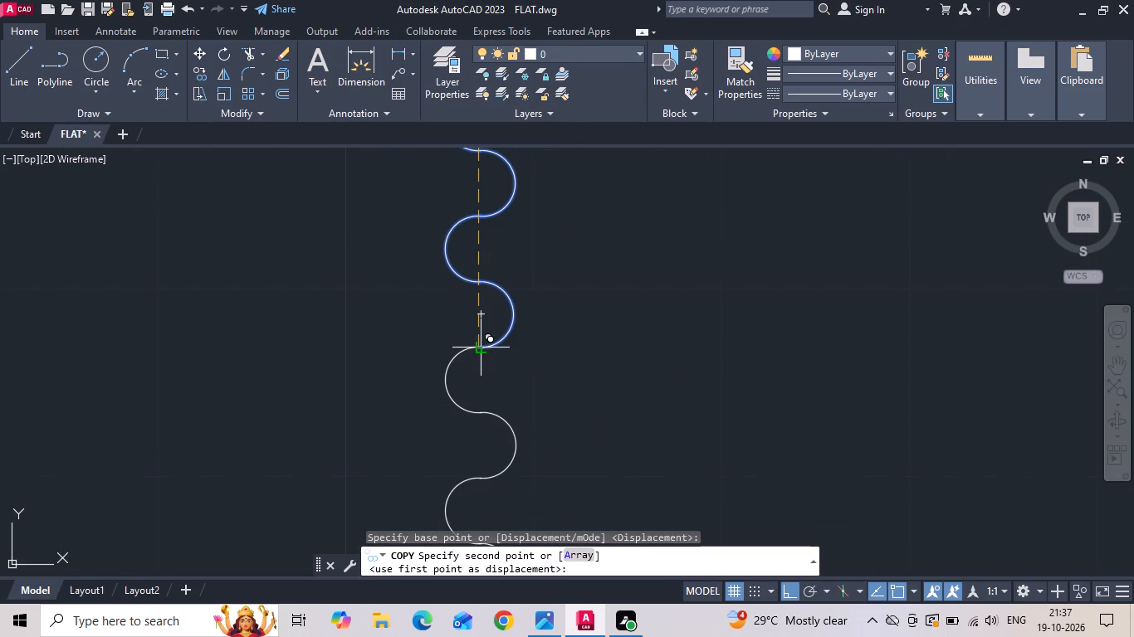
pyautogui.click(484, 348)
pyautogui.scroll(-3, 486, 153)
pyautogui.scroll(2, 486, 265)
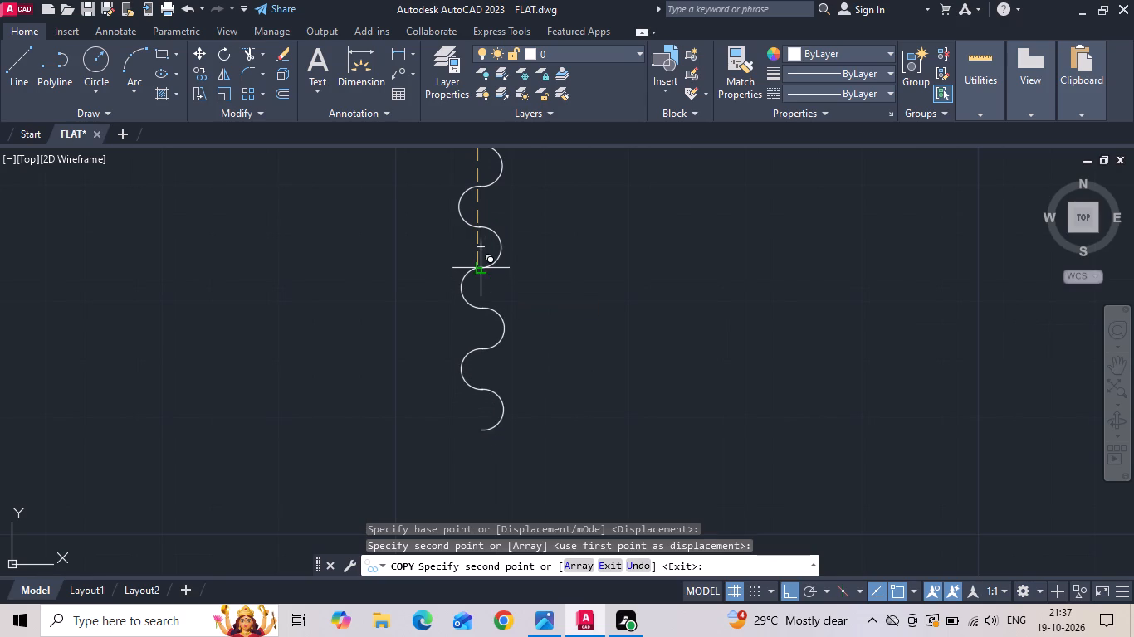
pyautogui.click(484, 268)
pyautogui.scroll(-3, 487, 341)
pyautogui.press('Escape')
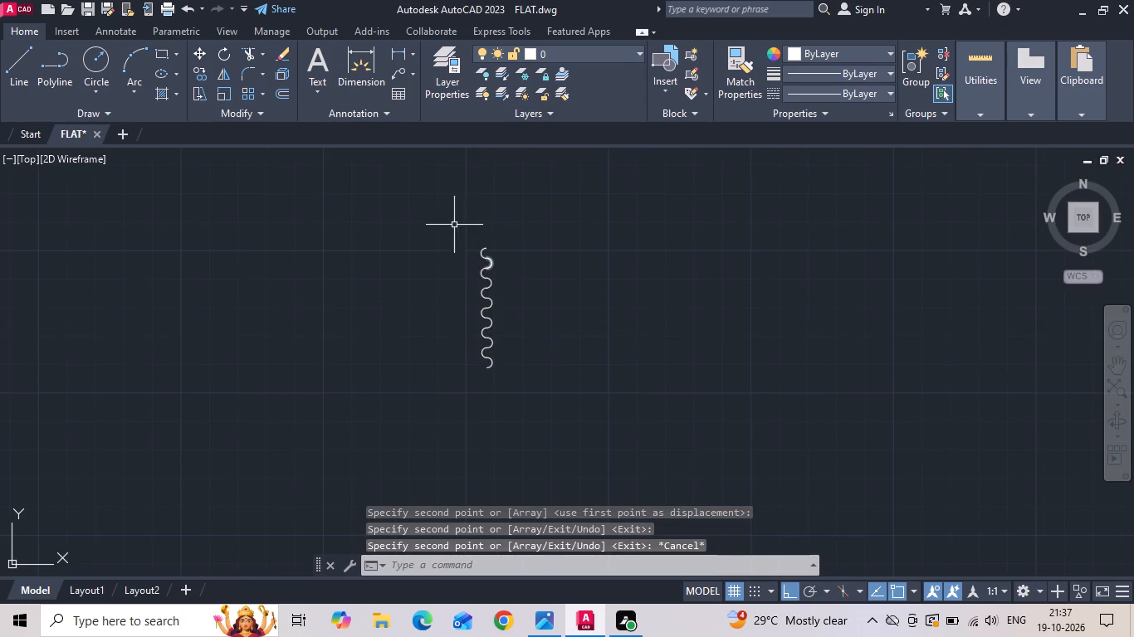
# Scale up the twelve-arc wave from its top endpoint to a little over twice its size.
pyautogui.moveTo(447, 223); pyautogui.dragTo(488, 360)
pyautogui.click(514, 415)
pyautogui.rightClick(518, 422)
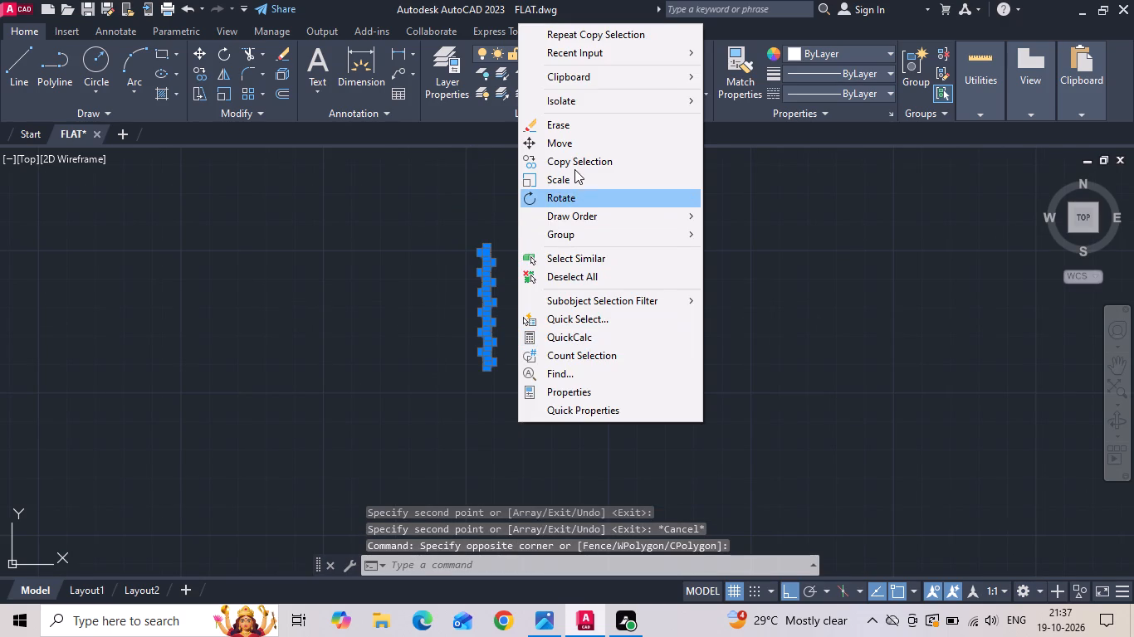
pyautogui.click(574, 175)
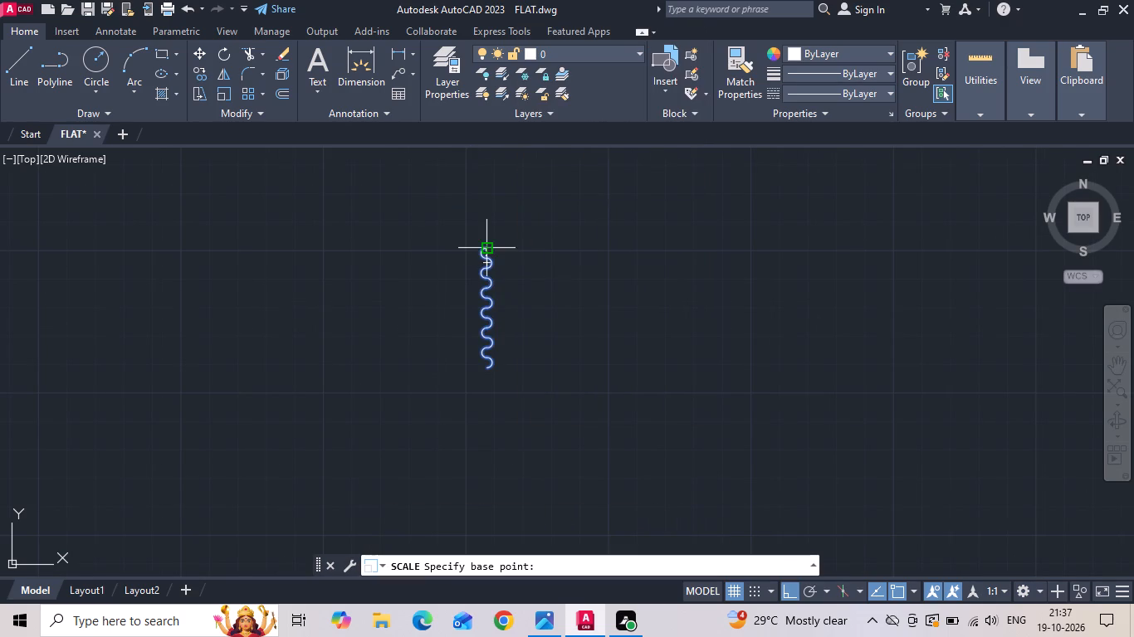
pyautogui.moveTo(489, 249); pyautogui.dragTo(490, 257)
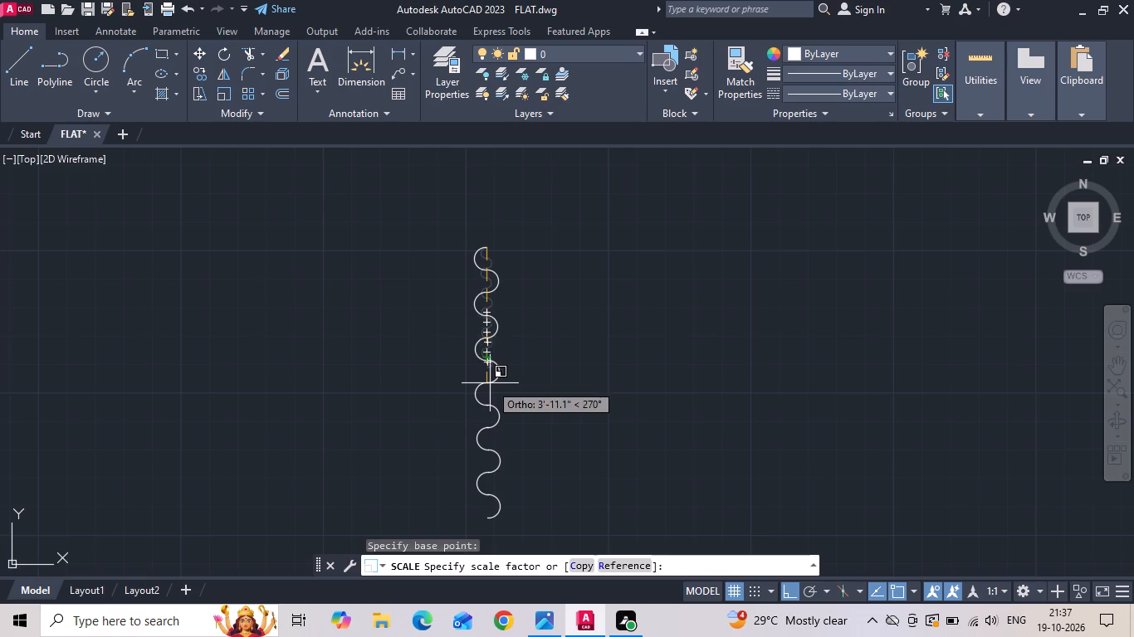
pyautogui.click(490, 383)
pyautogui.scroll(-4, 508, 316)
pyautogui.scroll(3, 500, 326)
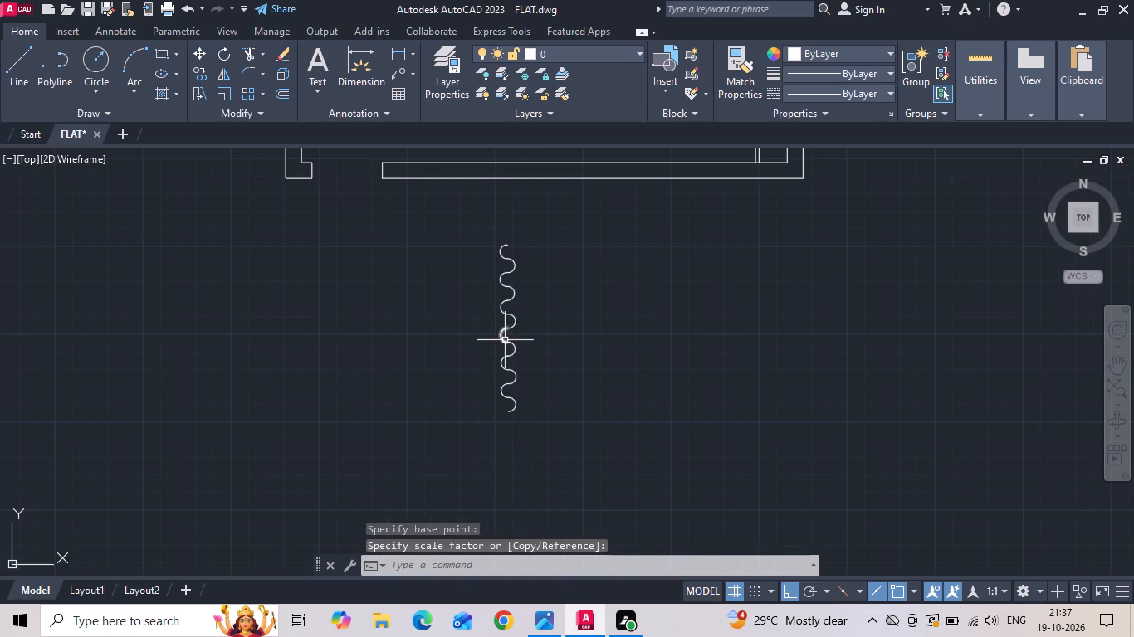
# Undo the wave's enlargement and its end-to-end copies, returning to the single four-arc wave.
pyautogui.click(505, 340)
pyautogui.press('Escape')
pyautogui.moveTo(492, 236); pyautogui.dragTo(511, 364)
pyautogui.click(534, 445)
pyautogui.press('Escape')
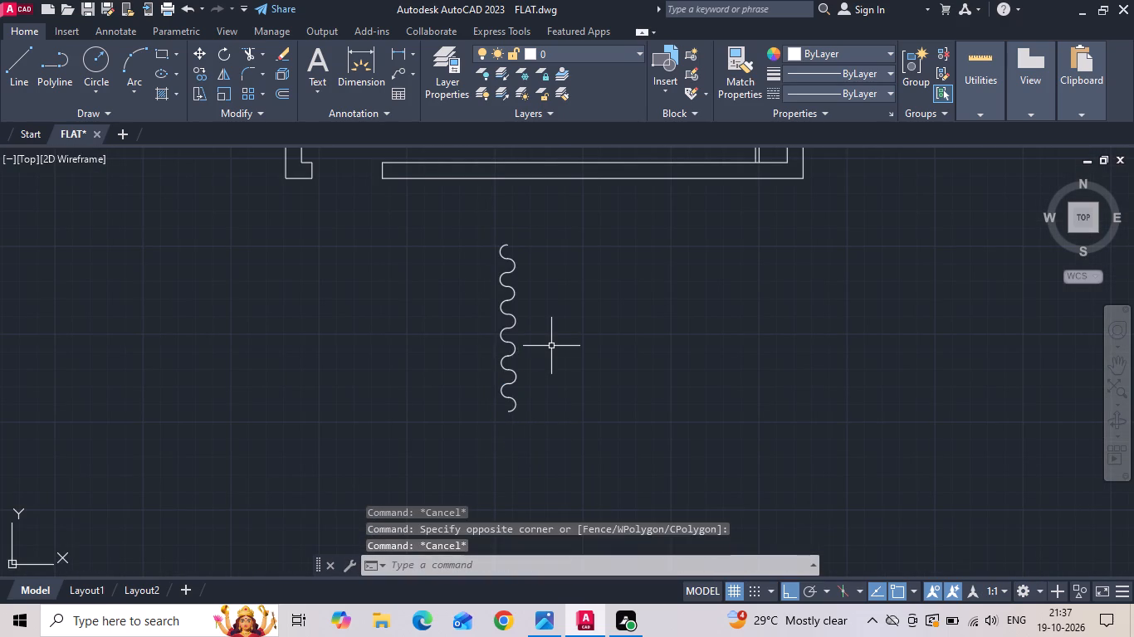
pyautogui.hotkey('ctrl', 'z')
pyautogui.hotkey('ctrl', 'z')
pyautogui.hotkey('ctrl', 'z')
# Scale up the four-arc wave from its top endpoint to about twice its size.
pyautogui.scroll(-1, 492, 366)
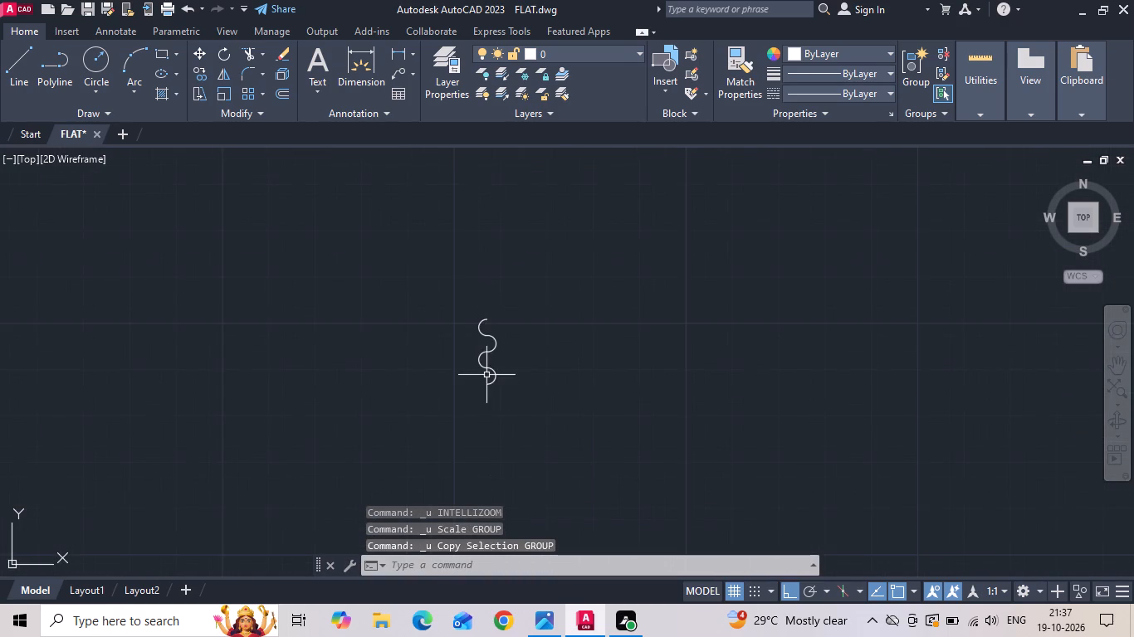
pyautogui.scroll(-1, 486, 375)
pyautogui.scroll(1, 487, 399)
pyautogui.scroll(-3, 483, 422)
pyautogui.scroll(4, 481, 427)
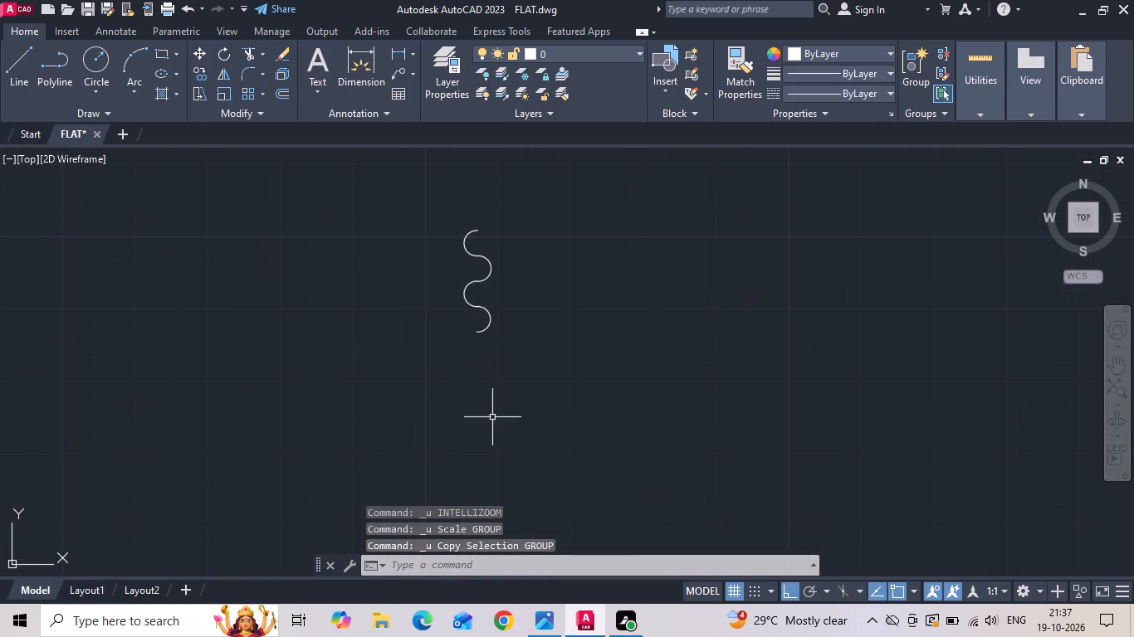
pyautogui.moveTo(492, 417); pyautogui.dragTo(489, 401)
pyautogui.click(419, 222)
pyautogui.rightClick(419, 221)
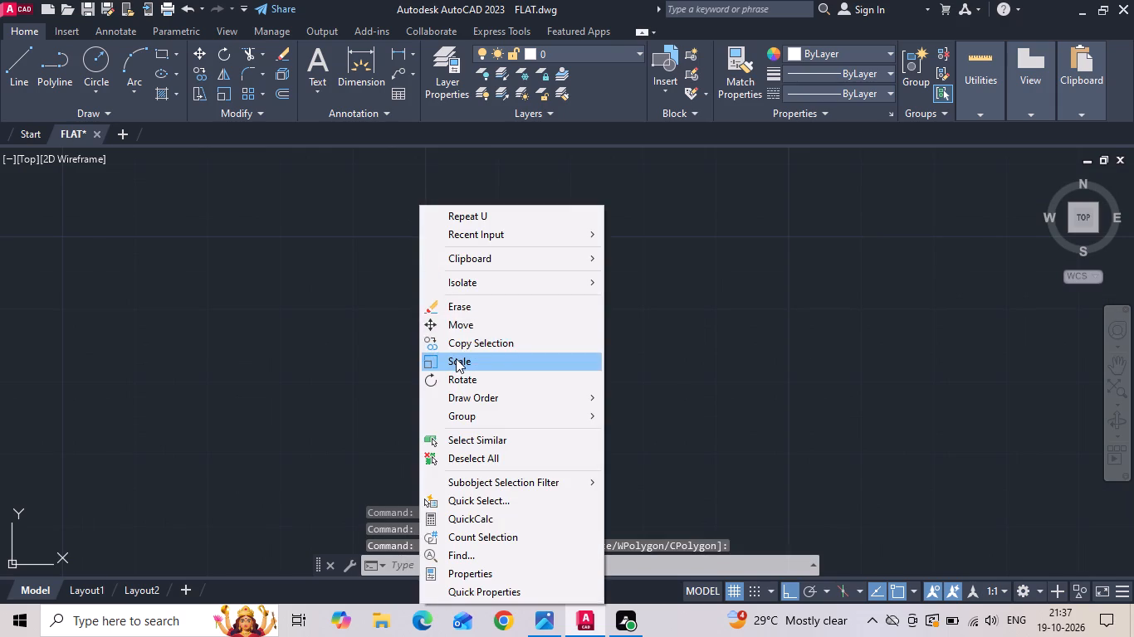
pyautogui.click(456, 359)
pyautogui.moveTo(477, 228); pyautogui.dragTo(478, 236)
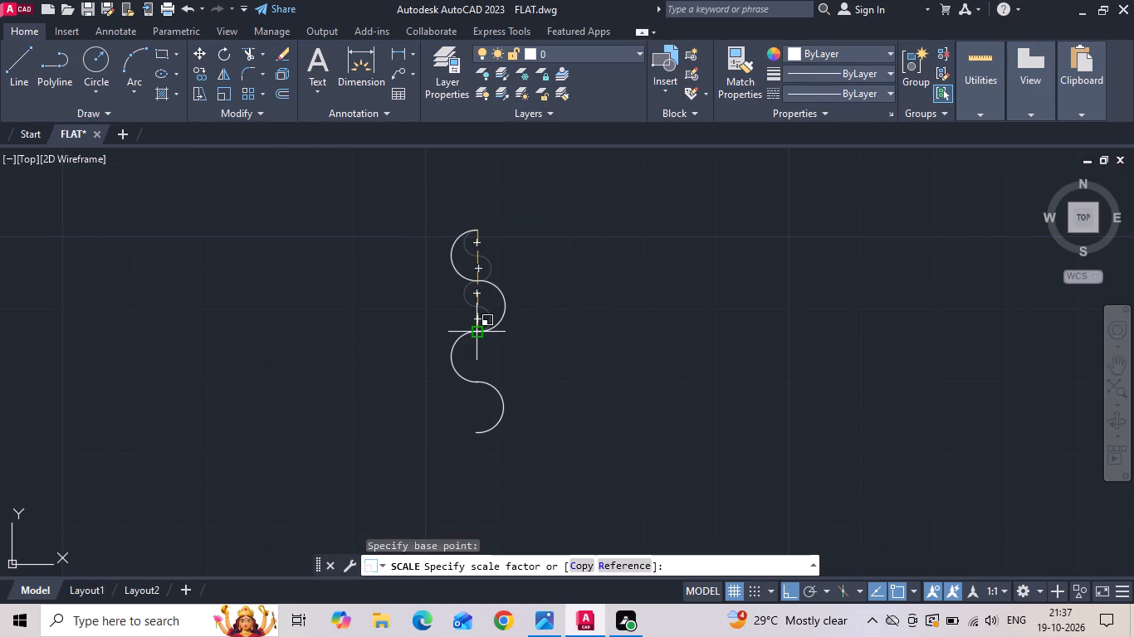
pyautogui.click(472, 335)
# Copy the enlarged four-arc wave downward from its top endpoint to its bottom endpoint, forming a continuous eight-arc wave.
pyautogui.scroll(-4, 520, 416)
pyautogui.scroll(3, 526, 457)
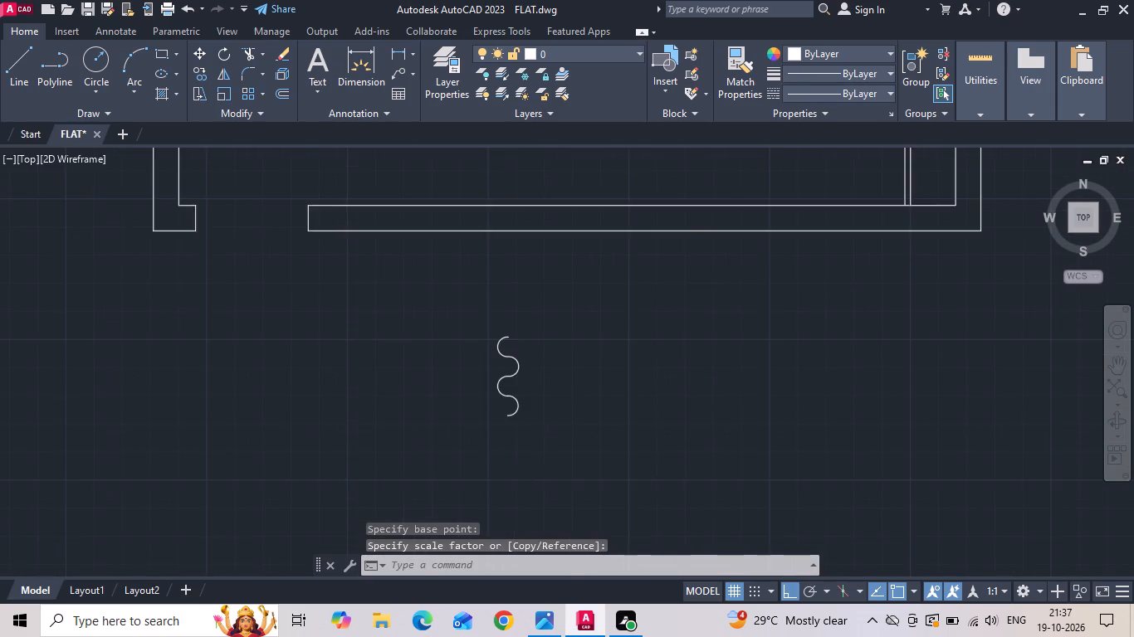
pyautogui.moveTo(517, 445); pyautogui.dragTo(513, 437)
pyautogui.click(459, 249)
pyautogui.rightClick(459, 249)
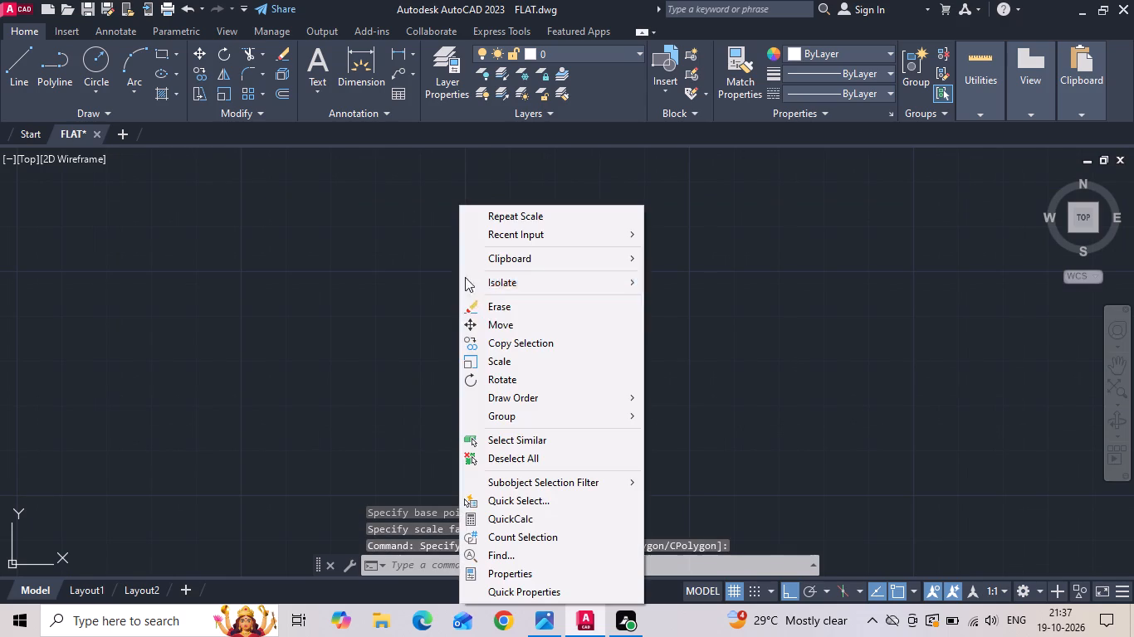
pyautogui.click(492, 344)
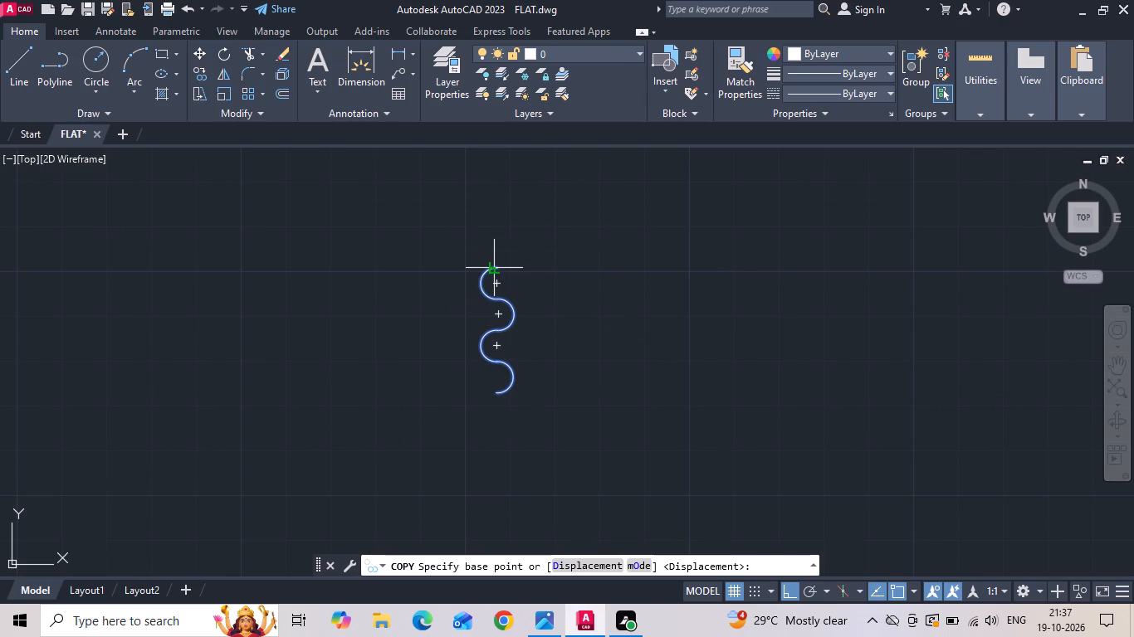
pyautogui.moveTo(500, 270); pyautogui.dragTo(503, 277)
pyautogui.click(497, 391)
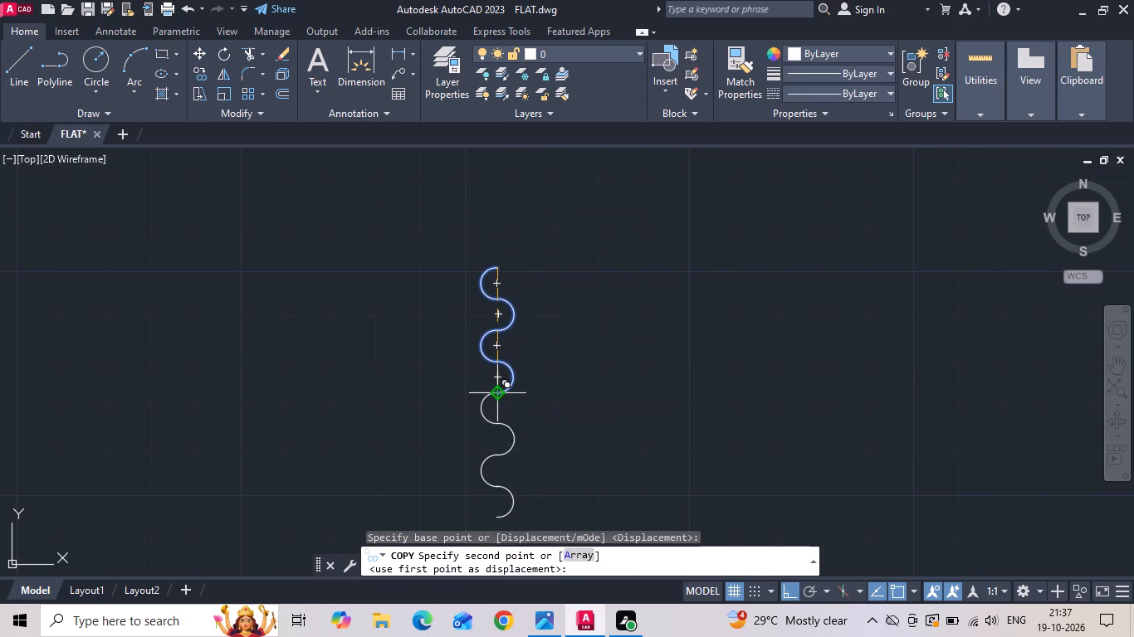
pyautogui.scroll(-4, 535, 260)
pyautogui.press('Escape')
# Copy the wave's lowest two arcs downward end to end, extending the wave to ten arcs.
pyautogui.scroll(1, 550, 295)
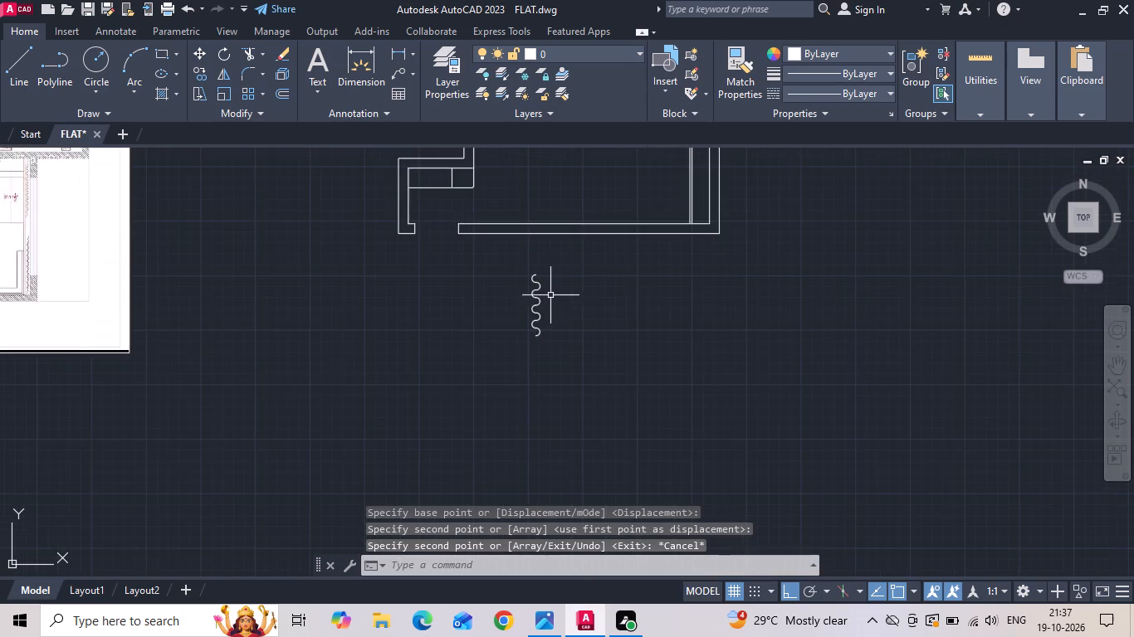
pyautogui.scroll(3, 550, 319)
pyautogui.moveTo(533, 319); pyautogui.dragTo(457, 374)
pyautogui.click(428, 390)
pyautogui.rightClick(427, 391)
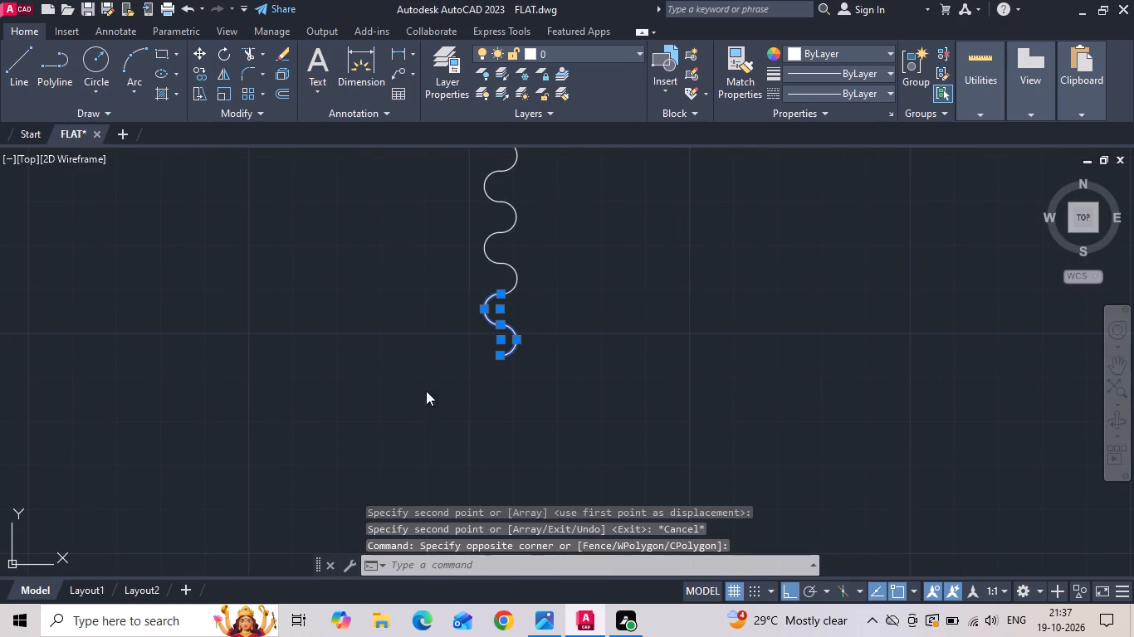
pyautogui.click(440, 340)
pyautogui.scroll(1, 477, 307)
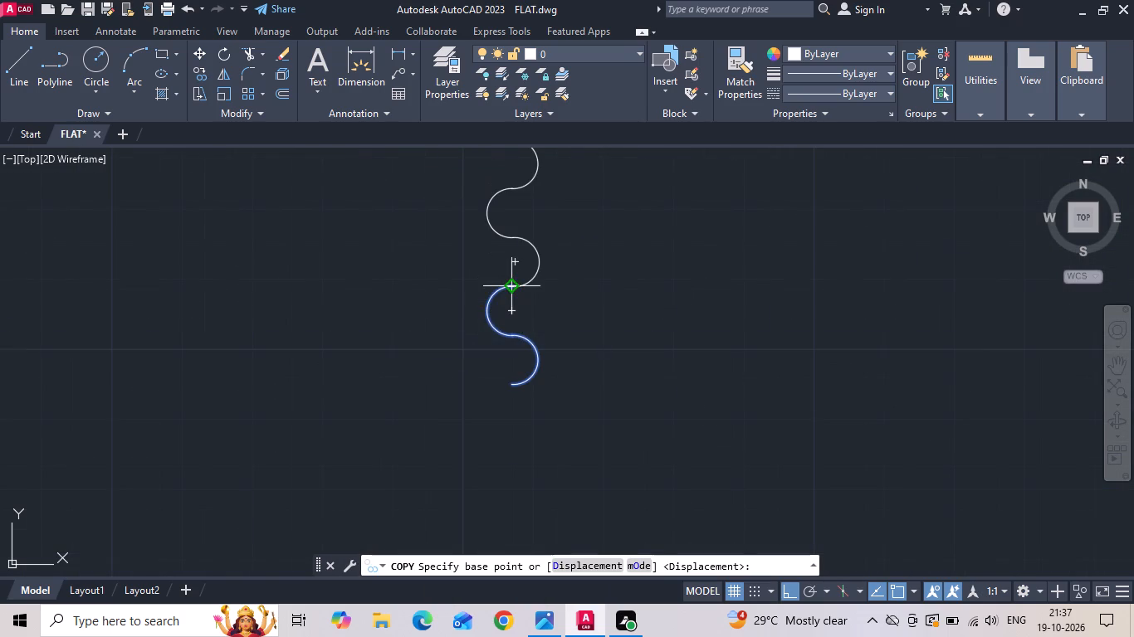
pyautogui.click(516, 287)
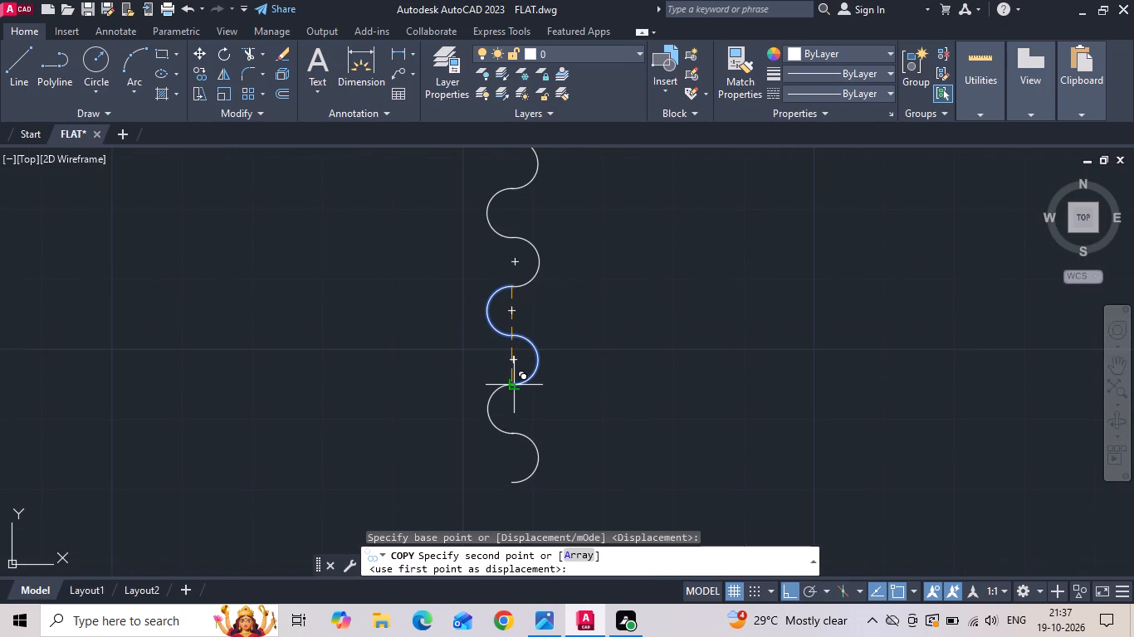
pyautogui.click(516, 382)
pyautogui.press('Escape')
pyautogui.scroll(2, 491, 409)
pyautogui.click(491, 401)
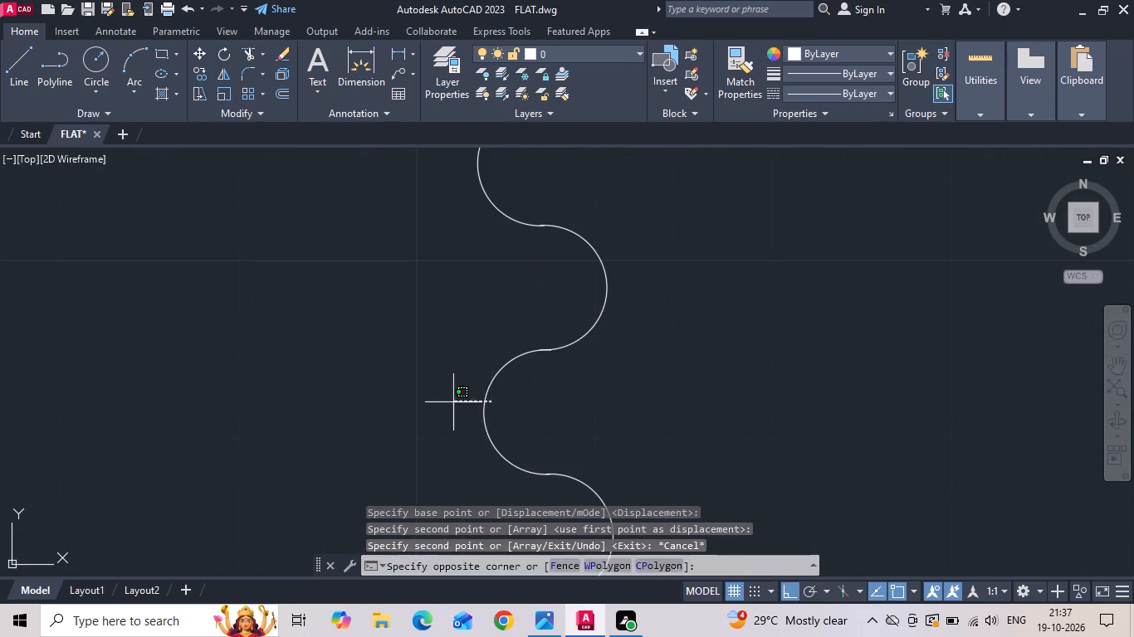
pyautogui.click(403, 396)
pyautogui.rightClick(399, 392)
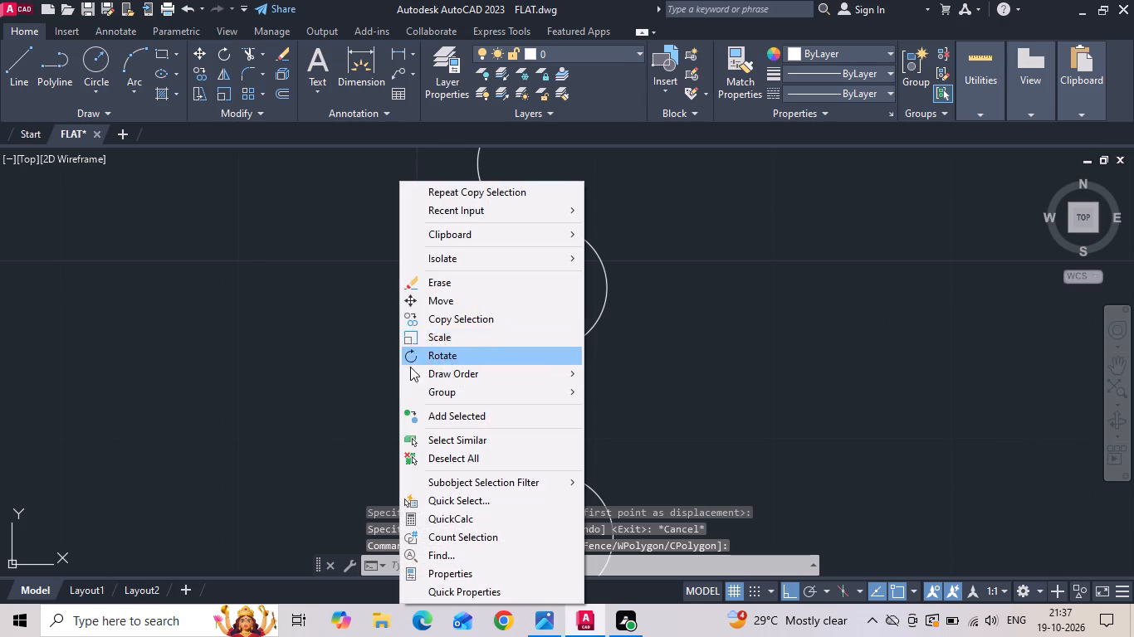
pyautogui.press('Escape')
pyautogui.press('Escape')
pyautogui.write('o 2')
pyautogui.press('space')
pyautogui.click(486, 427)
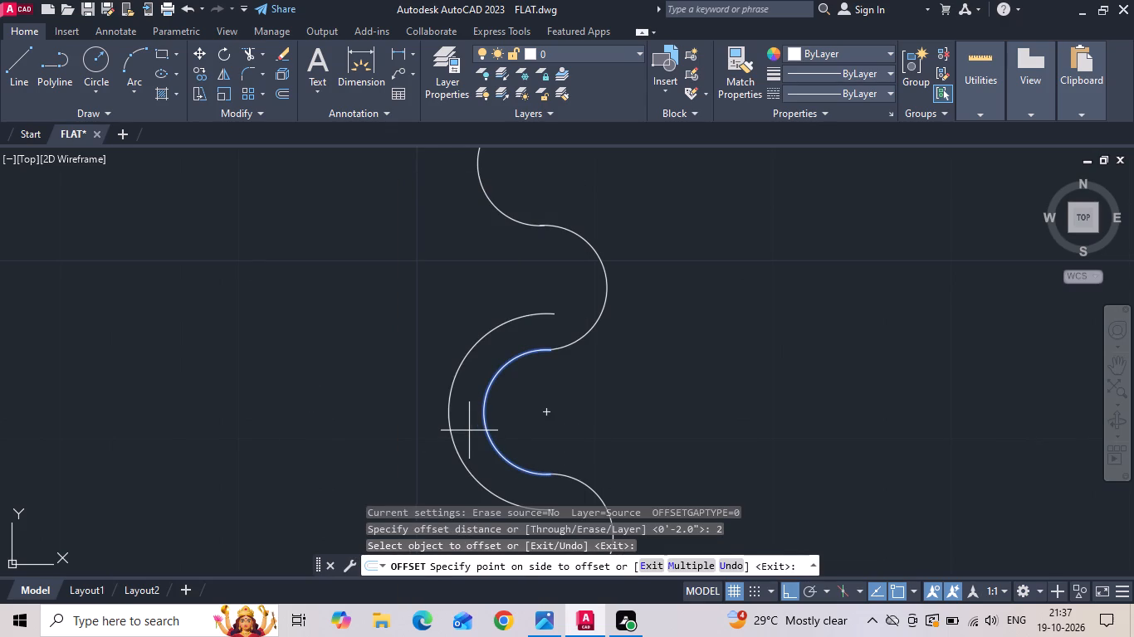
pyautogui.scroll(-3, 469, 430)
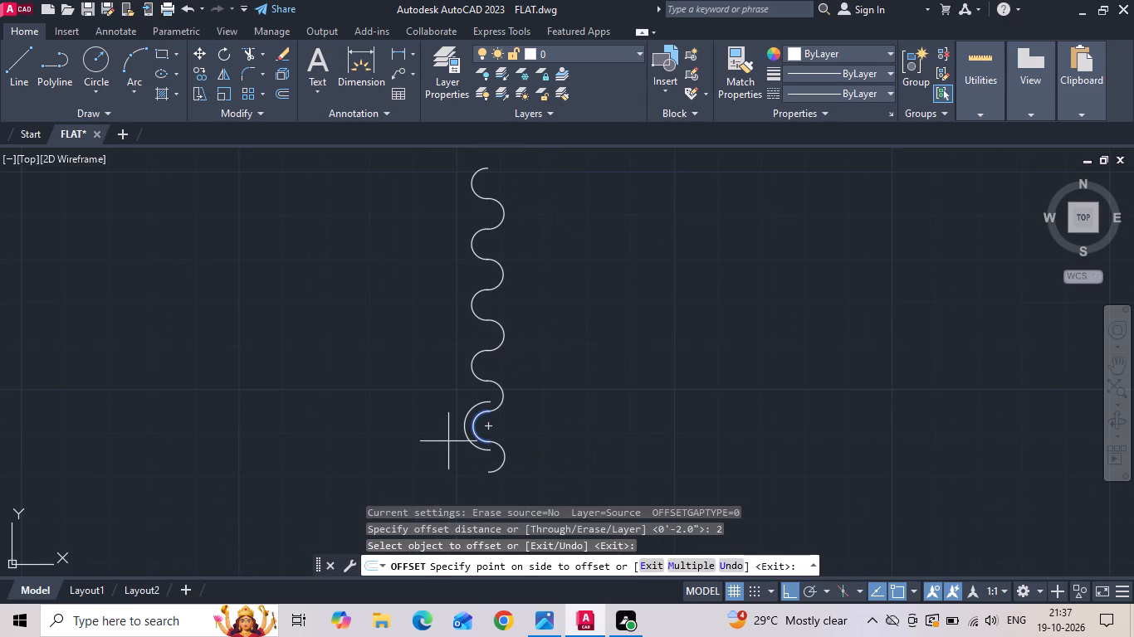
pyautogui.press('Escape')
# Offset the wave's four lowest arcs by 1 inch toward the wave's left side, starting a parallel second line.
pyautogui.write('o 1')
pyautogui.press('space')
pyautogui.scroll(2, 474, 447)
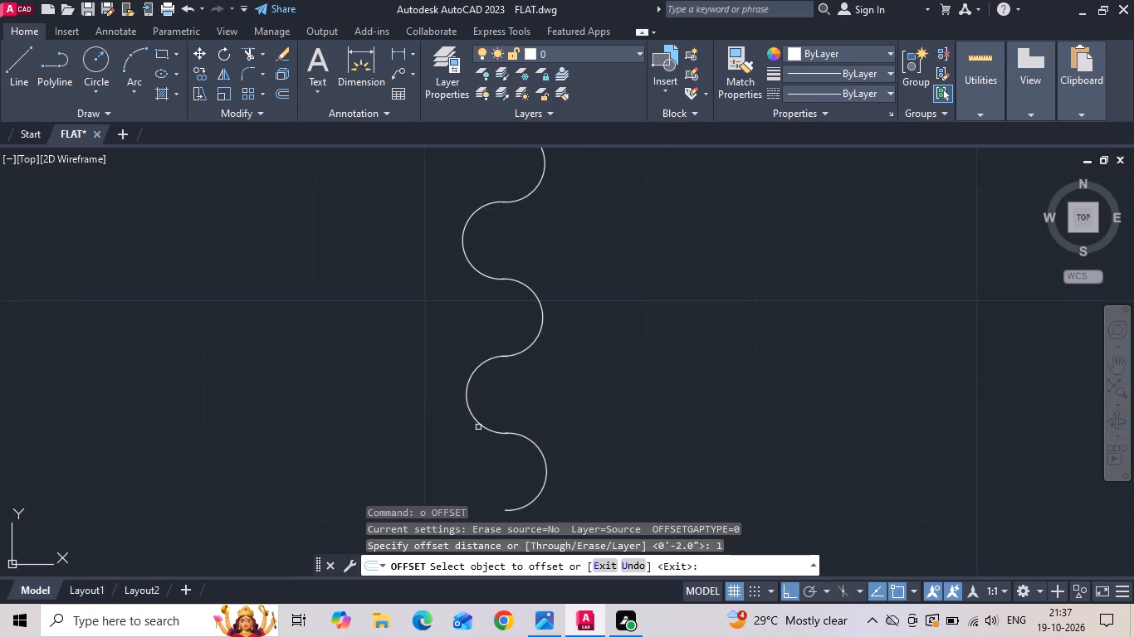
pyautogui.moveTo(477, 421); pyautogui.dragTo(464, 432)
pyautogui.click(431, 443)
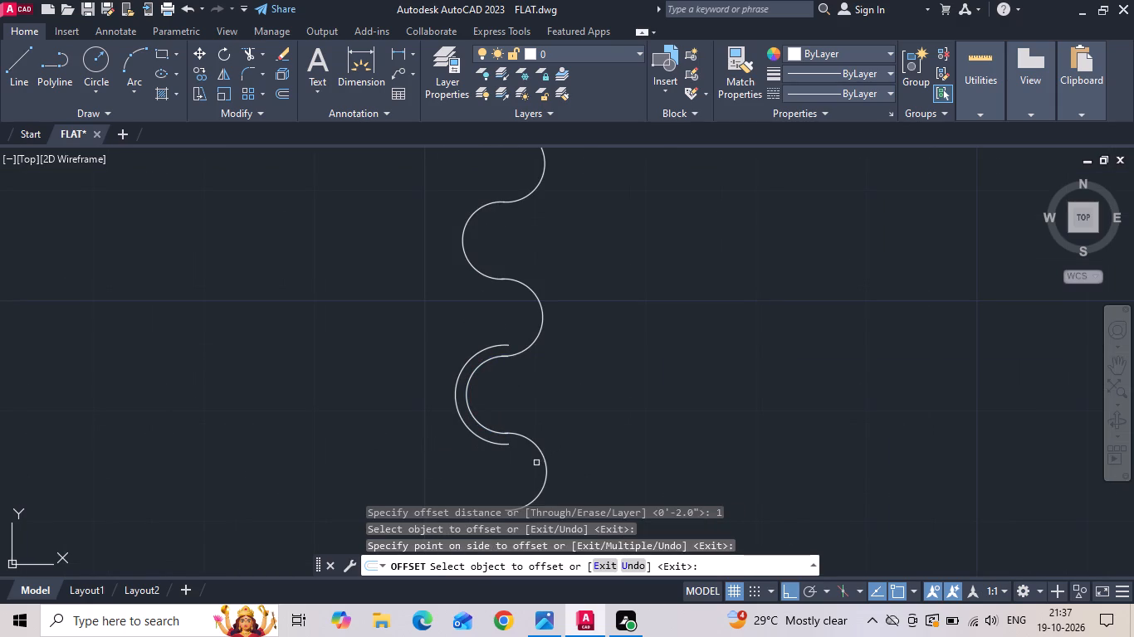
pyautogui.click(545, 463)
pyautogui.click(522, 473)
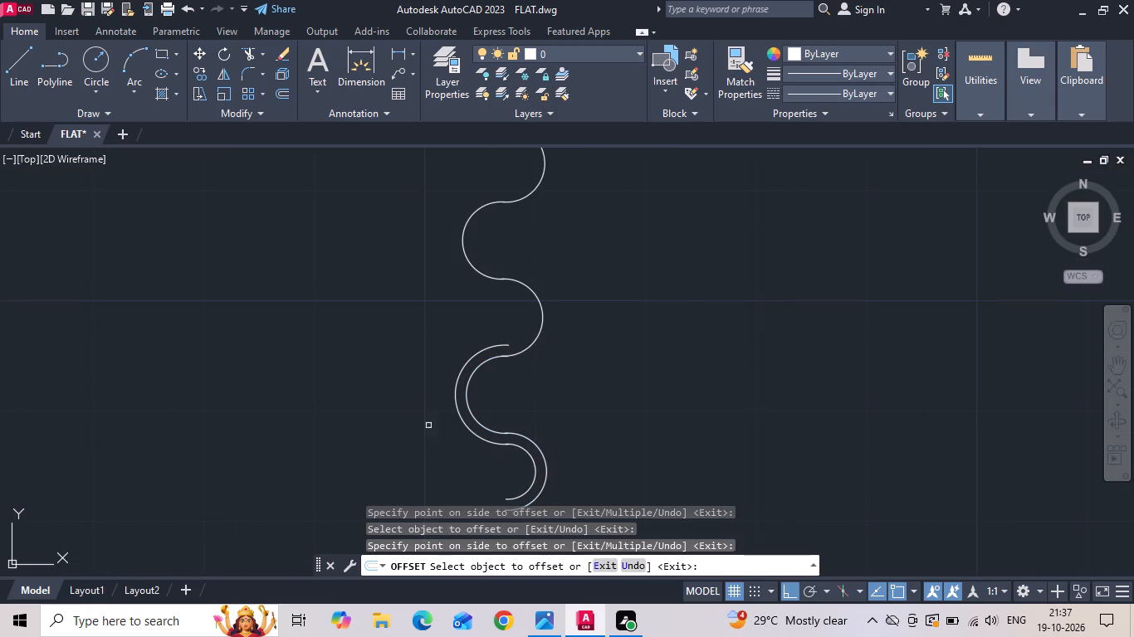
pyautogui.moveTo(543, 318); pyautogui.dragTo(531, 318)
pyautogui.click(471, 318)
pyautogui.moveTo(461, 238); pyautogui.dragTo(440, 244)
pyautogui.click(398, 252)
# Offset the next four arcs up the wave by 1 inch toward the same left side.
pyautogui.moveTo(409, 268); pyautogui.dragTo(438, 429, button='middle')
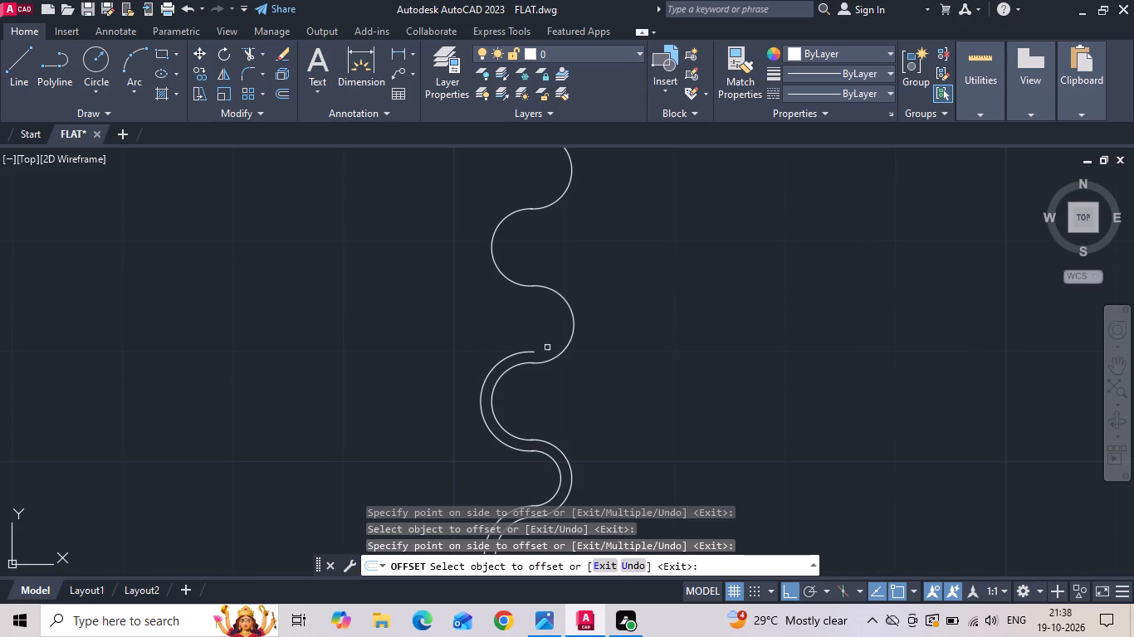
pyautogui.moveTo(572, 326); pyautogui.dragTo(545, 326)
pyautogui.click(504, 326)
pyautogui.click(501, 265)
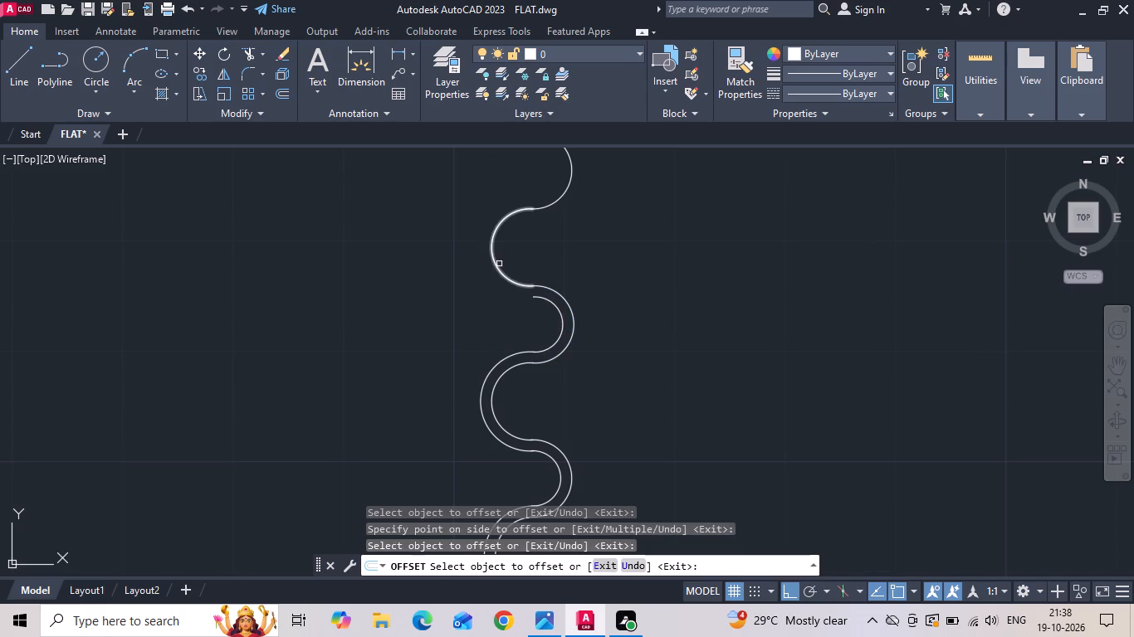
pyautogui.moveTo(499, 264); pyautogui.dragTo(507, 260)
pyautogui.click(530, 251)
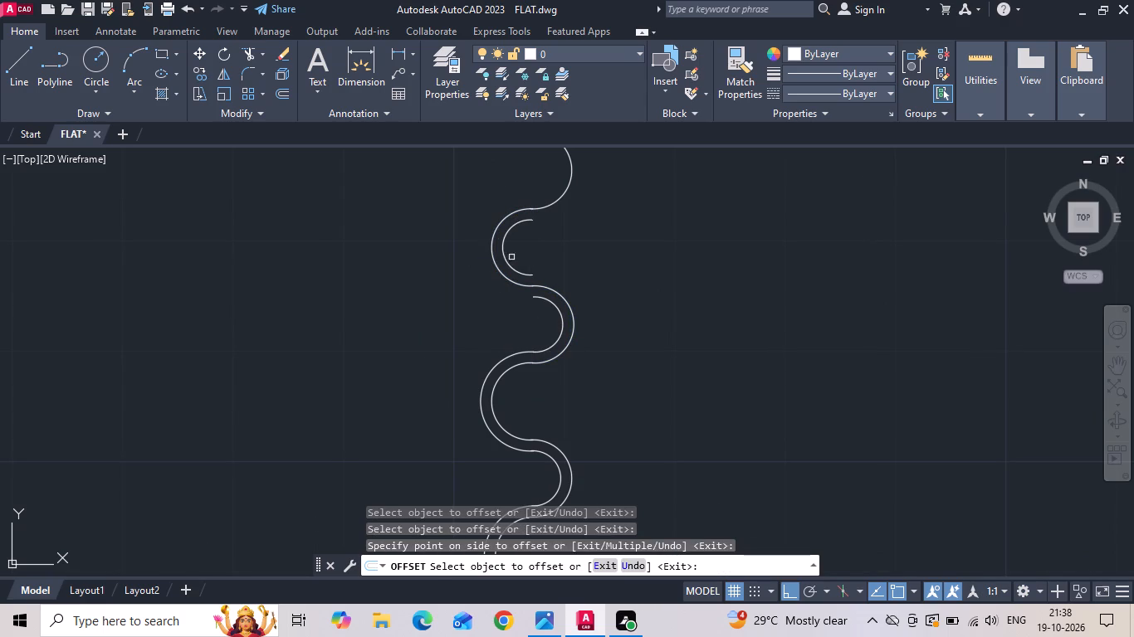
pyautogui.moveTo(496, 262); pyautogui.dragTo(452, 278)
pyautogui.click(406, 287)
pyautogui.moveTo(467, 249); pyautogui.dragTo(437, 432, button='middle')
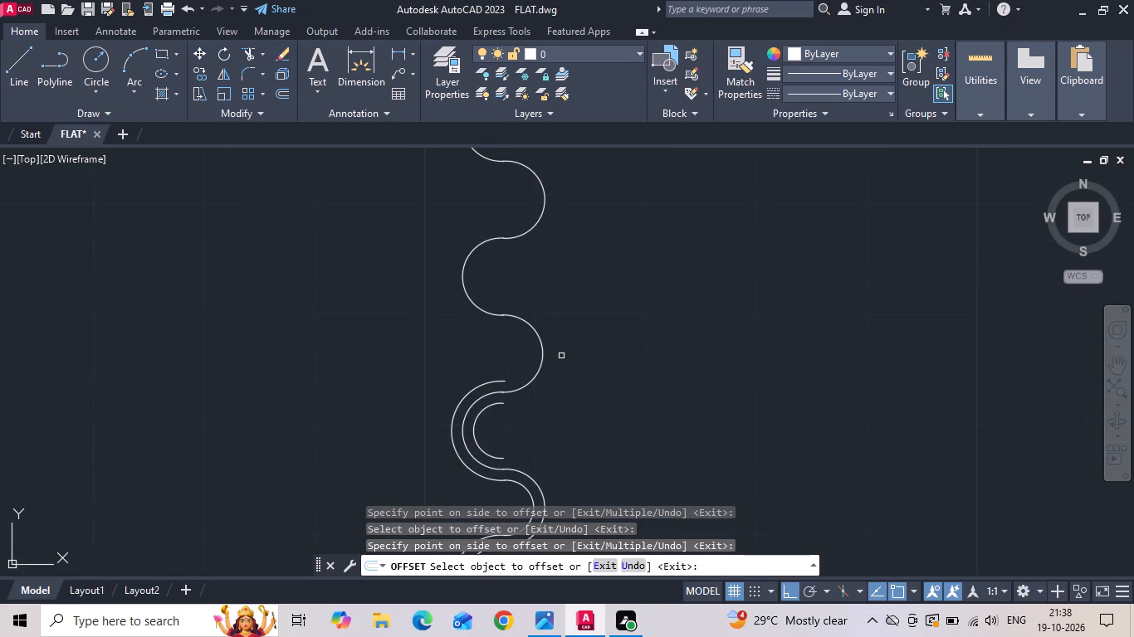
pyautogui.moveTo(540, 357); pyautogui.dragTo(508, 358)
pyautogui.click(459, 356)
pyautogui.moveTo(461, 282); pyautogui.dragTo(417, 296)
pyautogui.click(402, 301)
# Offset the wave's two topmost arcs by 1 inch toward the left side, completing the double-line wave.
pyautogui.moveTo(428, 305); pyautogui.dragTo(430, 465, button='middle')
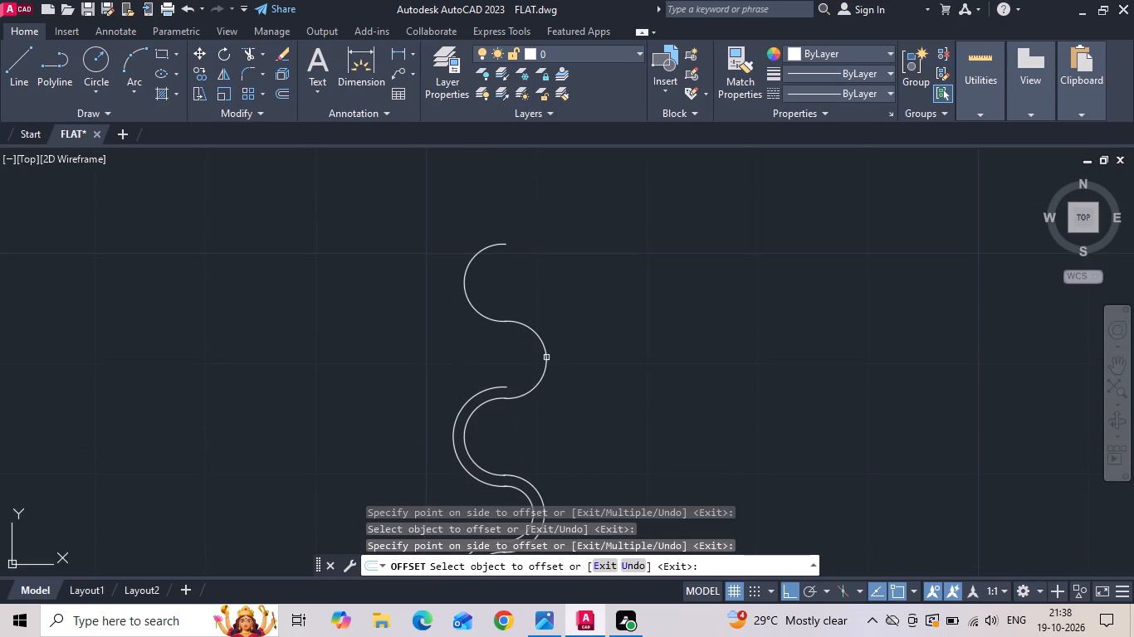
pyautogui.moveTo(544, 357); pyautogui.dragTo(518, 361)
pyautogui.click(343, 370)
pyautogui.moveTo(462, 285); pyautogui.dragTo(435, 294)
pyautogui.moveTo(462, 287); pyautogui.dragTo(452, 287)
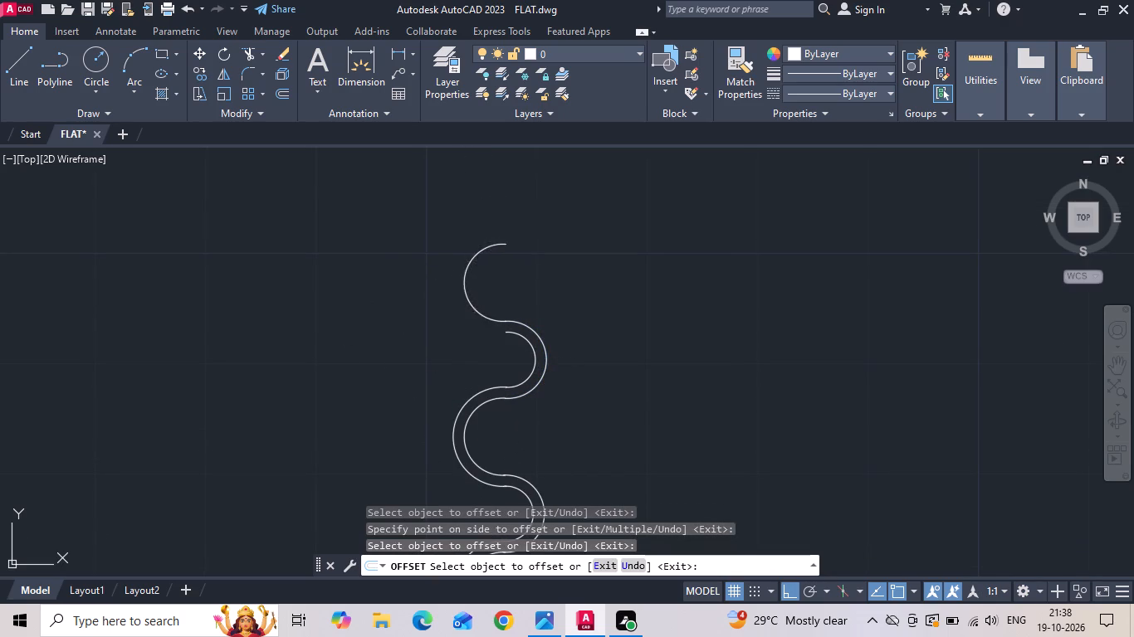
pyautogui.moveTo(452, 287); pyautogui.dragTo(423, 290)
pyautogui.click(396, 294)
pyautogui.scroll(-4, 461, 228)
pyautogui.scroll(3, 461, 294)
pyautogui.press('Escape')
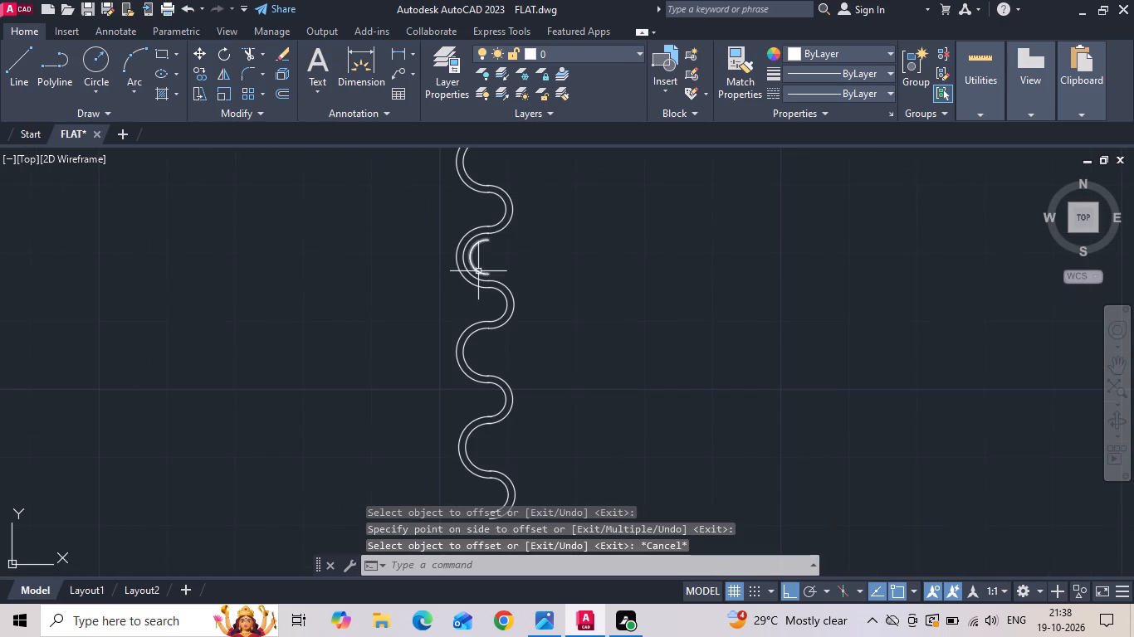
# Erase the stray extra arc offset to the inside of the left-bulging arc mid-wave.
pyautogui.click(478, 269)
pyautogui.press('Delete')
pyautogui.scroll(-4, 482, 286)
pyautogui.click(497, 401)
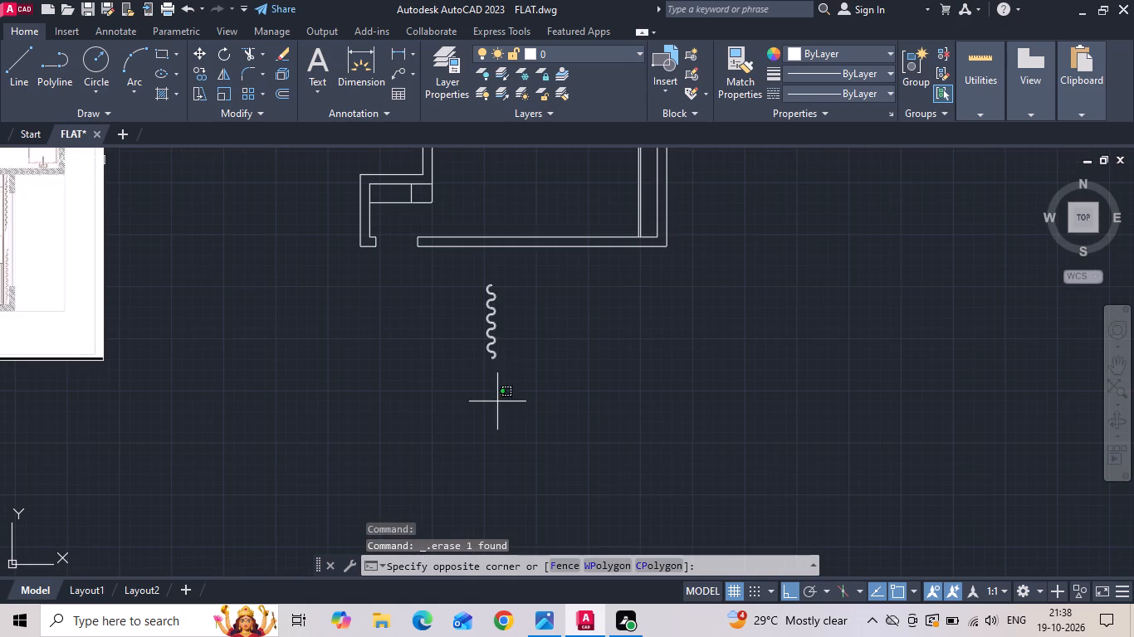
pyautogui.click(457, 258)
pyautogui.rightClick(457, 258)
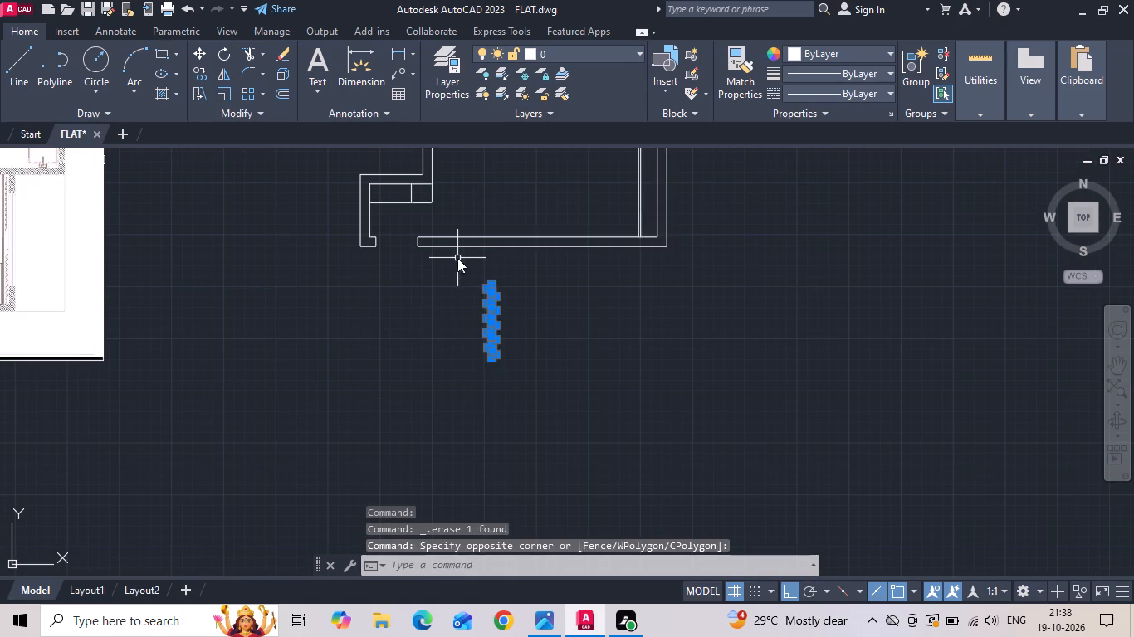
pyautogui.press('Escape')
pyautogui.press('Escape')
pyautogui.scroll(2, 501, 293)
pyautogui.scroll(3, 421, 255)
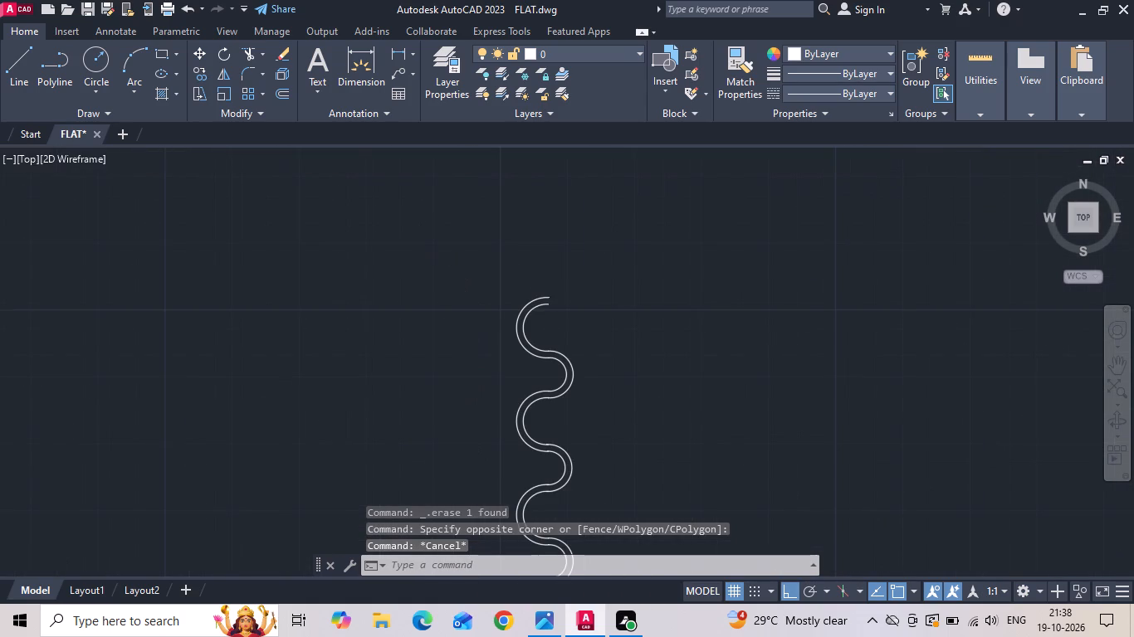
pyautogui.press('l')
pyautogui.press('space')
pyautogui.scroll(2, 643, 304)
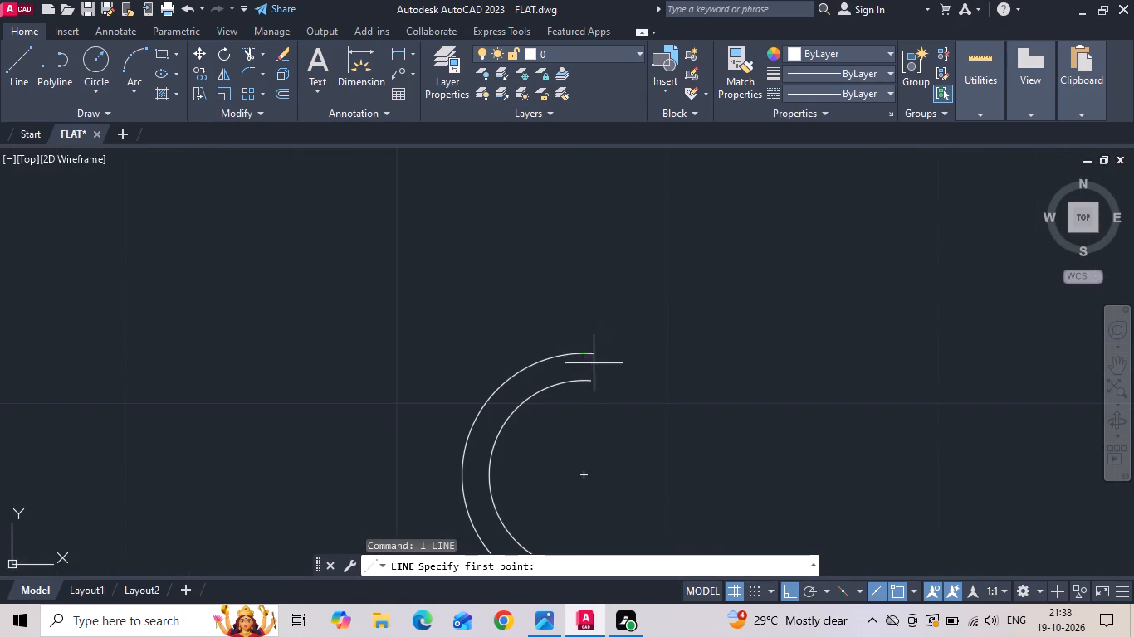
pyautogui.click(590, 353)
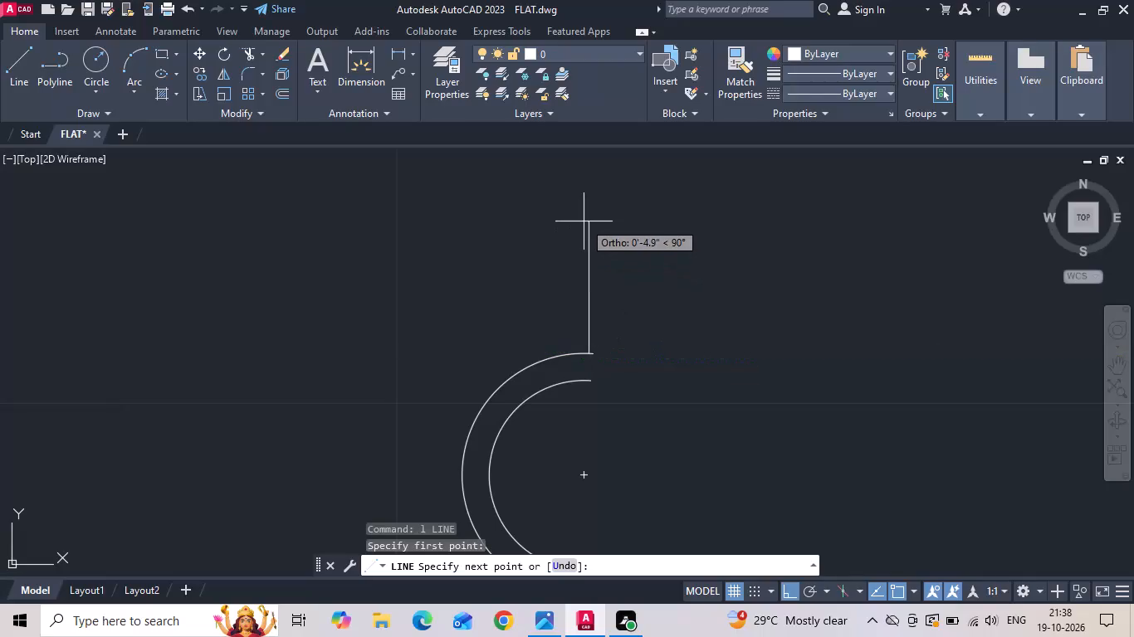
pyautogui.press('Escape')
# Draw a 6' vertical line upward from the top endpoint of the double wave's inner arc.
pyautogui.write('l')
pyautogui.press('space')
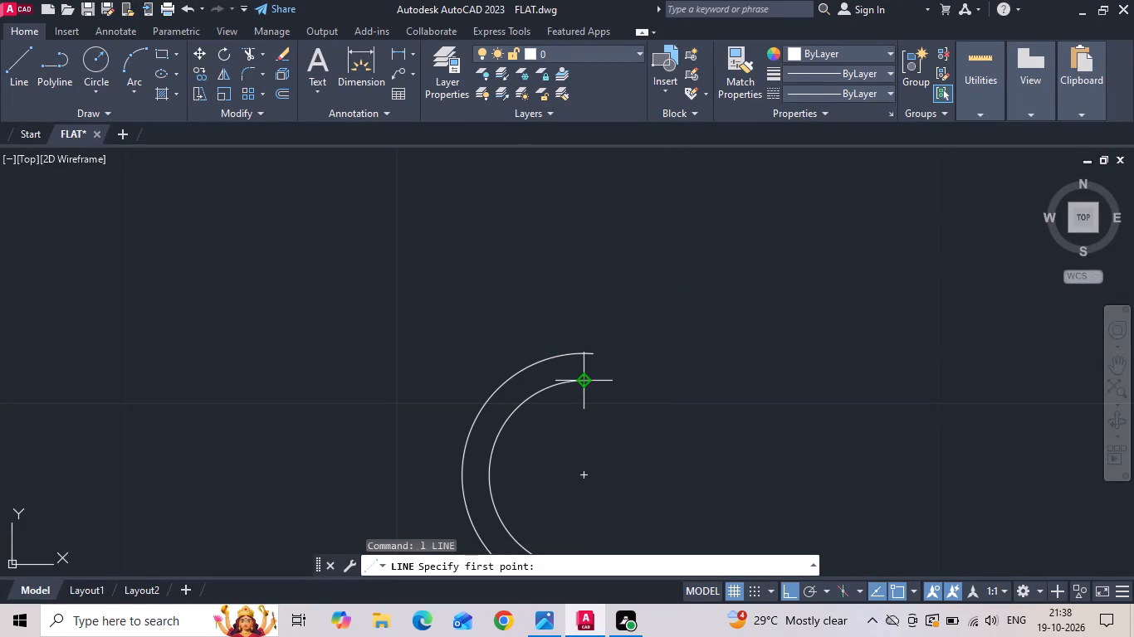
pyautogui.scroll(3, 589, 384)
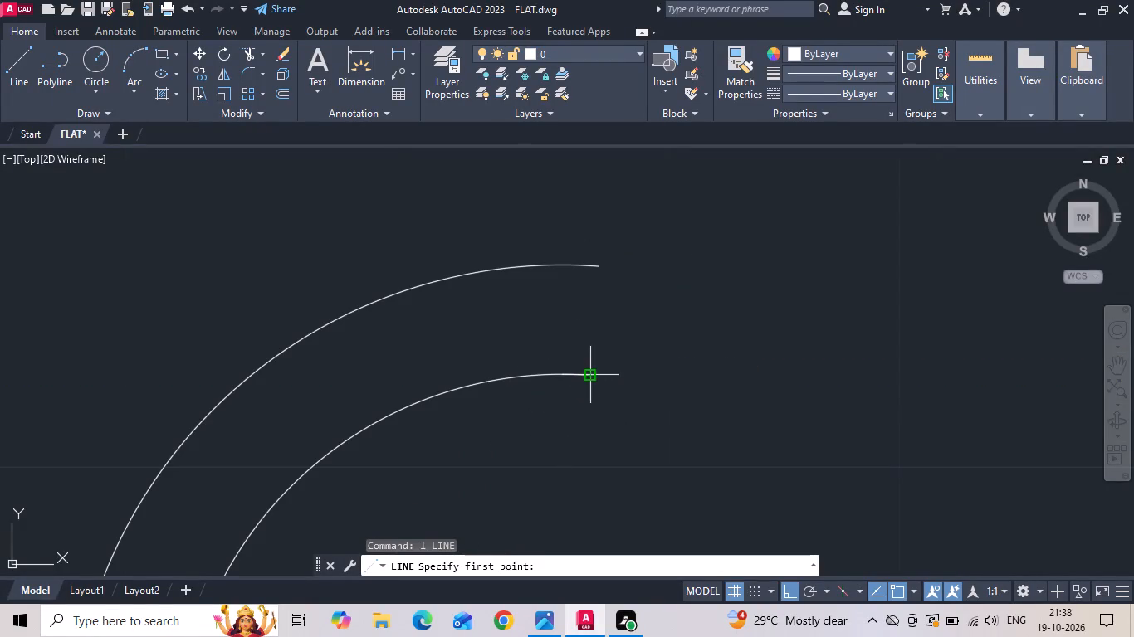
pyautogui.moveTo(591, 377); pyautogui.dragTo(590, 388)
pyautogui.scroll(-1, 569, 430)
pyautogui.scroll(-2, 561, 270)
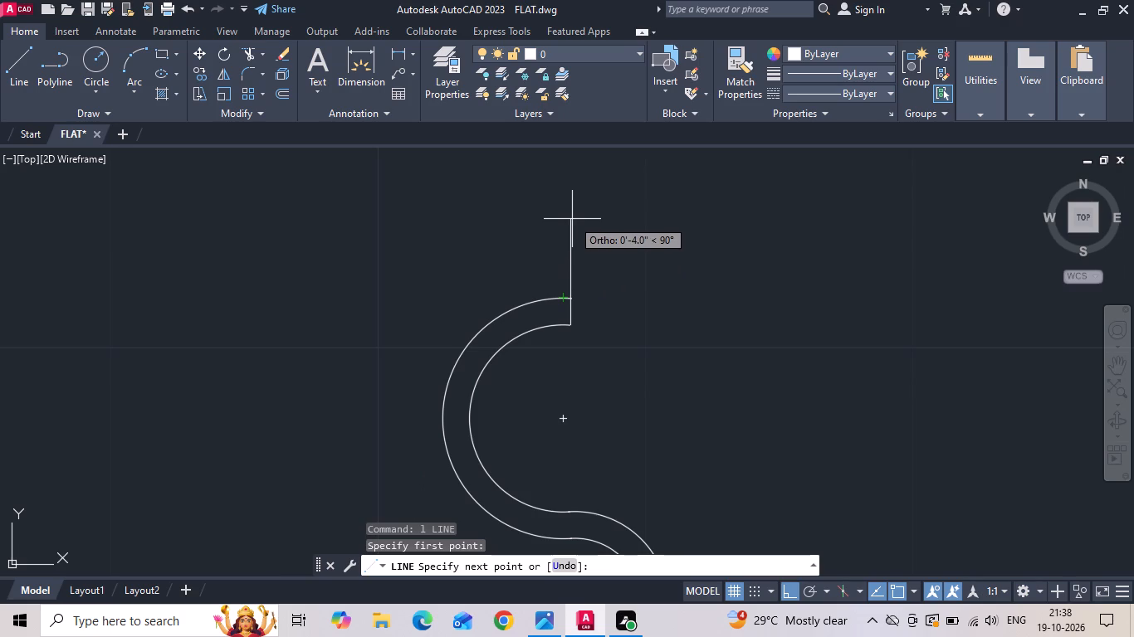
pyautogui.press('6')
pyautogui.press("'")
pyautogui.press('Return')
pyautogui.scroll(-2, 559, 301)
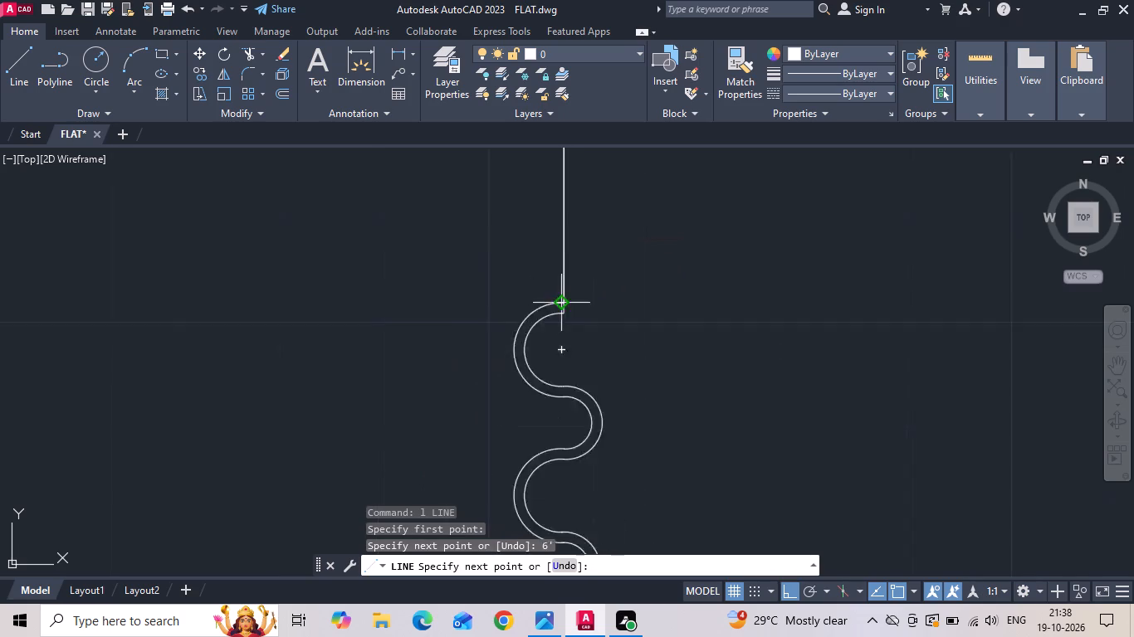
# Undo the 6' segment and redraw it as a 6-inch vertical line upward from the inner arc's top endpoint.
pyautogui.scroll(-3, 559, 307)
pyautogui.hotkey('ctrl', 'z')
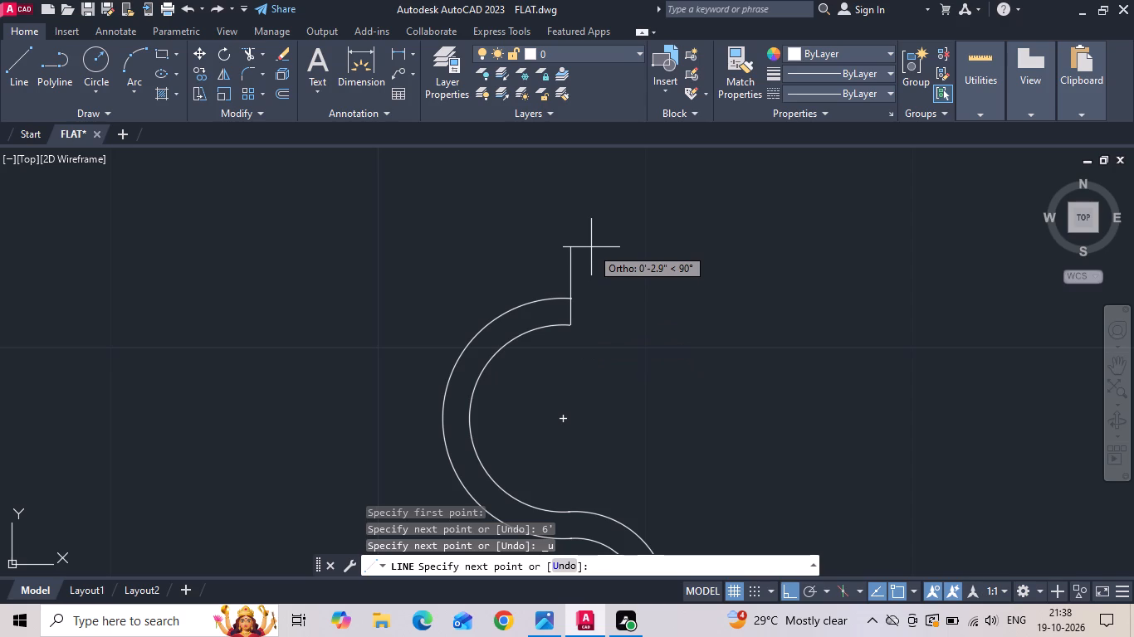
pyautogui.press('6')
pyautogui.press('Return')
pyautogui.press('Escape')
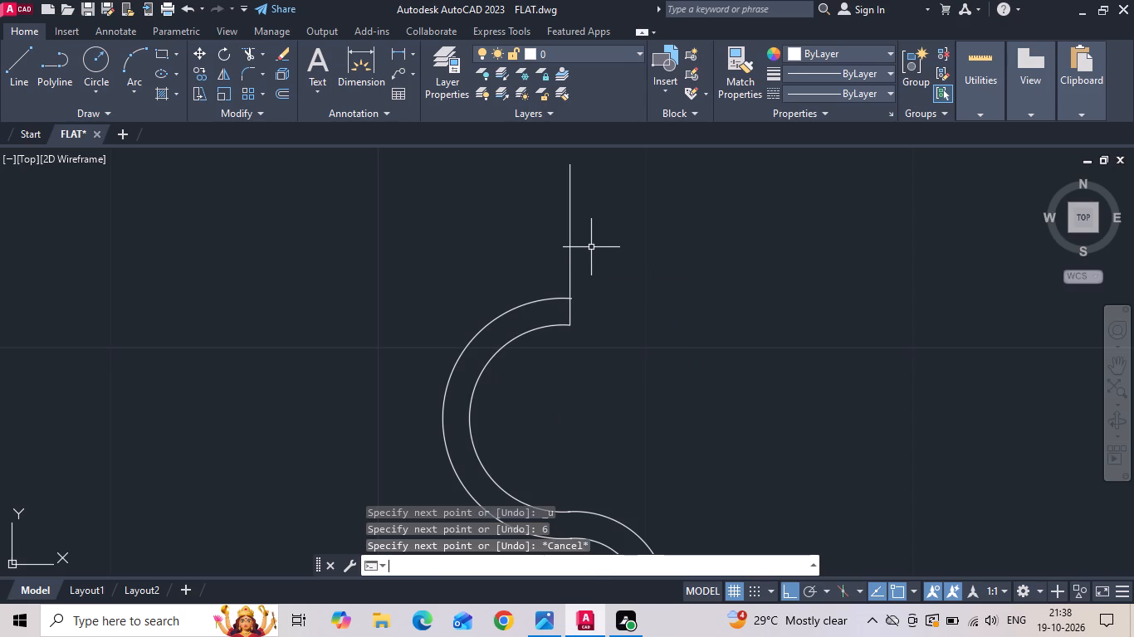
# Copy the 6-inch vertical line 1 inch to the left to start the curtain's second straight edge.
pyautogui.moveTo(590, 244); pyautogui.dragTo(570, 240)
pyautogui.click(540, 238)
pyautogui.rightClick(540, 238)
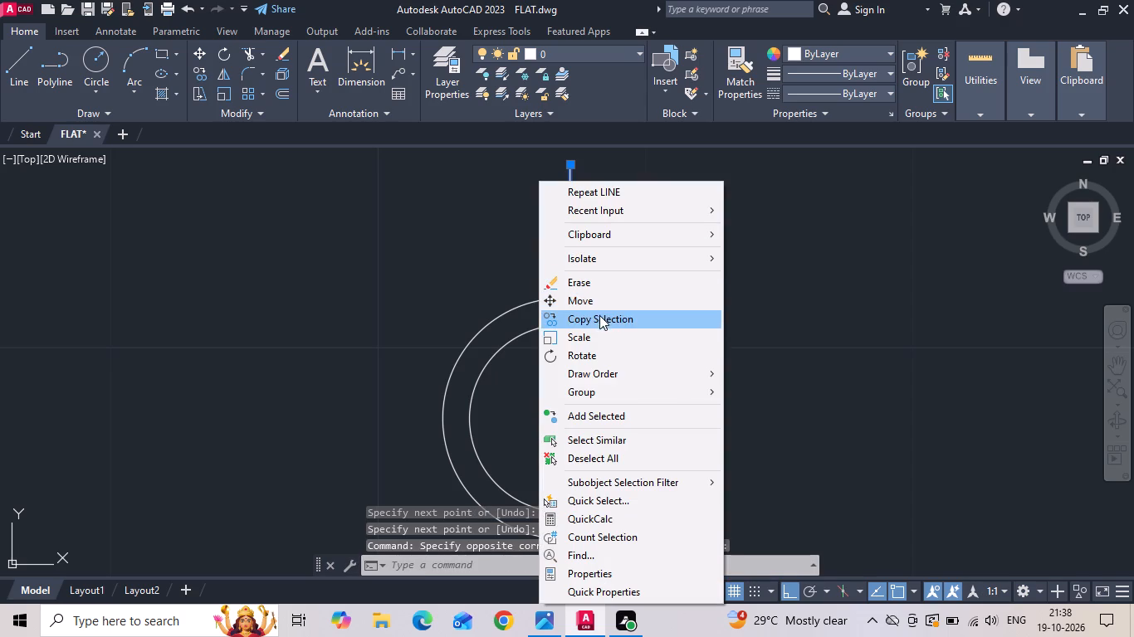
pyautogui.click(600, 317)
pyautogui.click(572, 328)
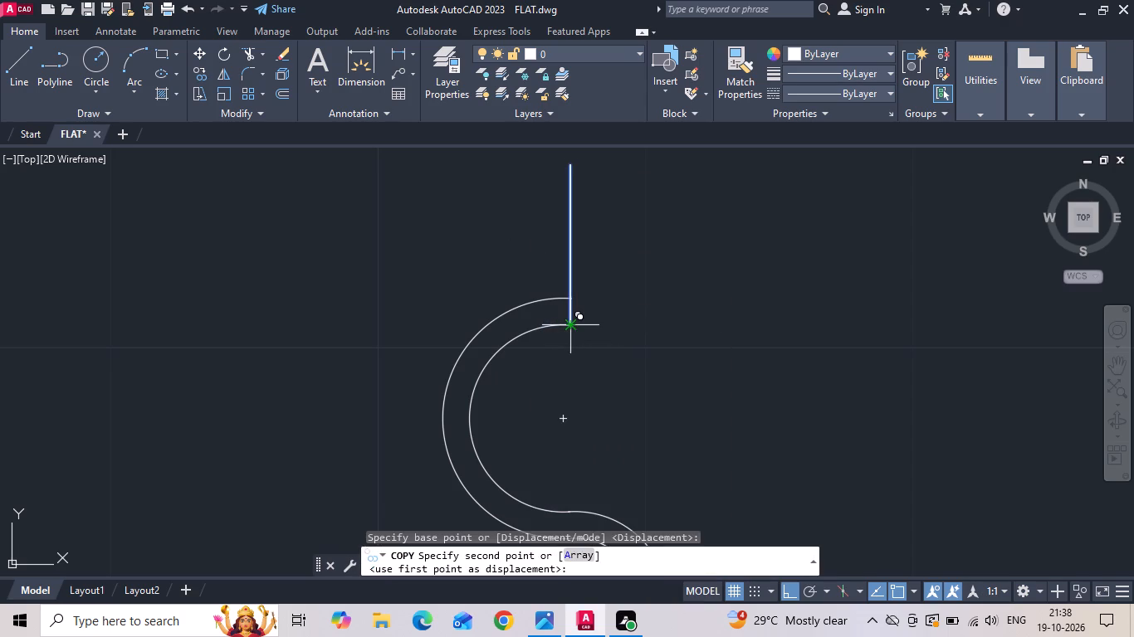
pyautogui.write('1')
pyautogui.press('space')
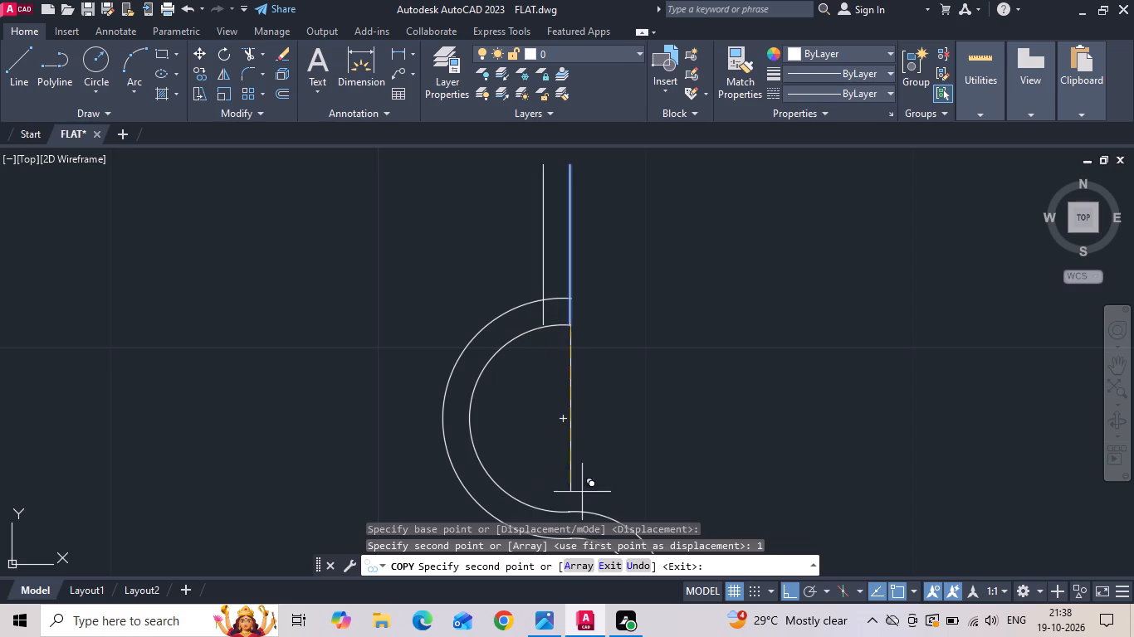
pyautogui.press('Escape')
# Trim the outer arc's end between the two vertical lines and the left line's excess below that arc.
pyautogui.press('t')
pyautogui.press('r')
pyautogui.press('space')
pyautogui.scroll(2, 569, 313)
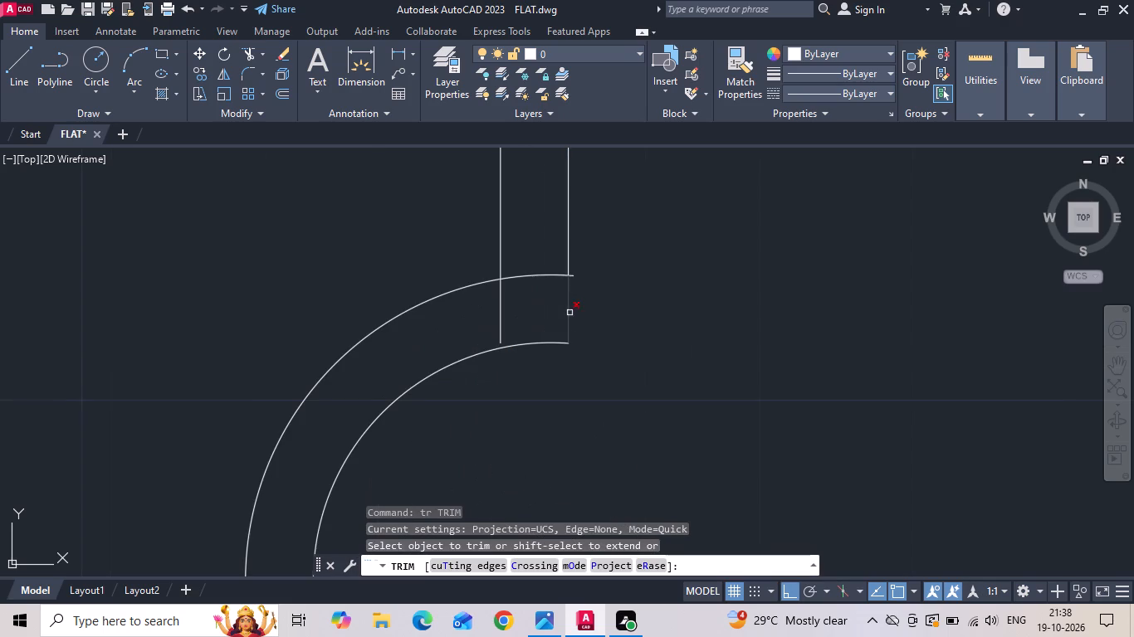
pyautogui.click(576, 275)
pyautogui.click(574, 275)
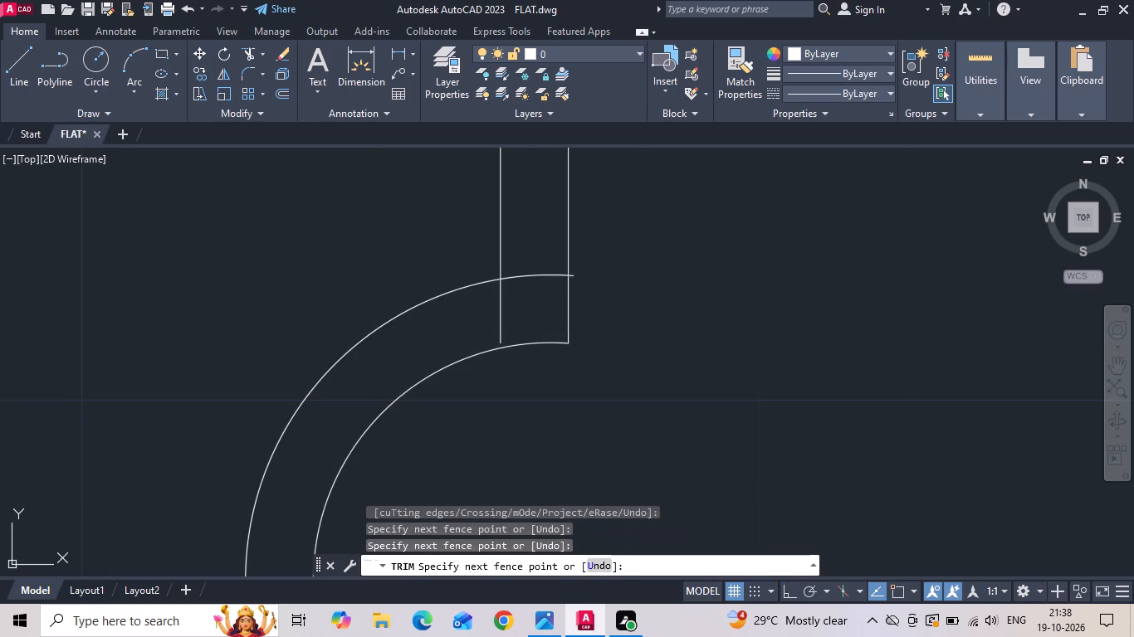
pyautogui.scroll(2, 574, 275)
pyautogui.click(568, 279)
pyautogui.click(567, 260)
pyautogui.moveTo(490, 253); pyautogui.dragTo(446, 362)
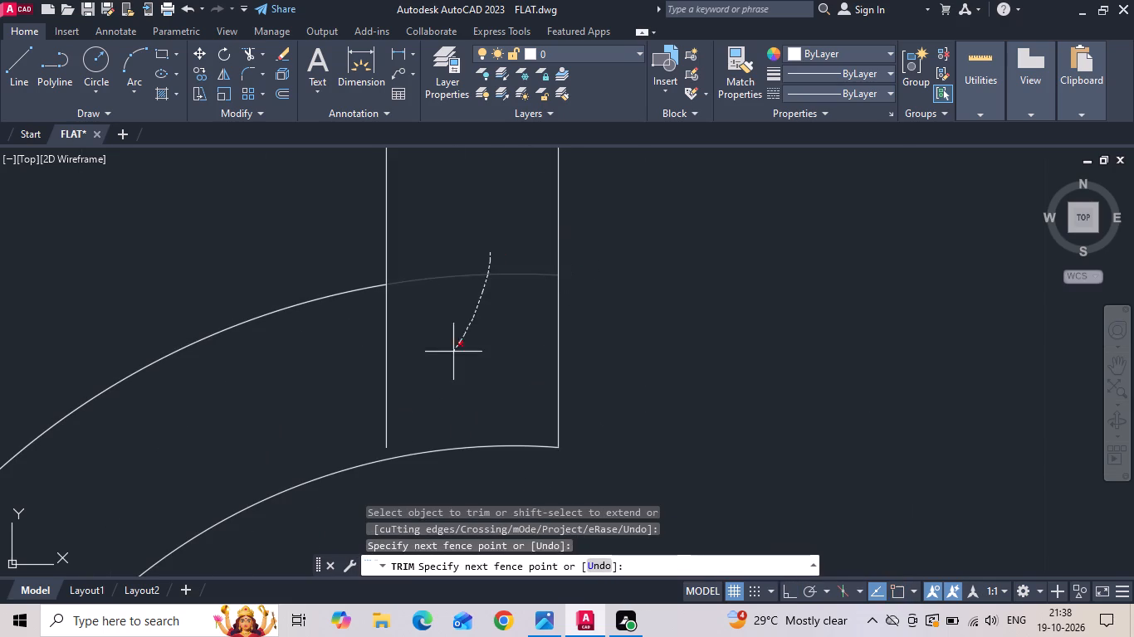
pyautogui.moveTo(446, 362); pyautogui.dragTo(351, 420)
pyautogui.scroll(-7, 555, 312)
pyautogui.press('Escape')
# Move the whole wavy curtain by its top end onto the upper wall line, inside the living room's right-hand window recess.
pyautogui.scroll(-2, 747, 248)
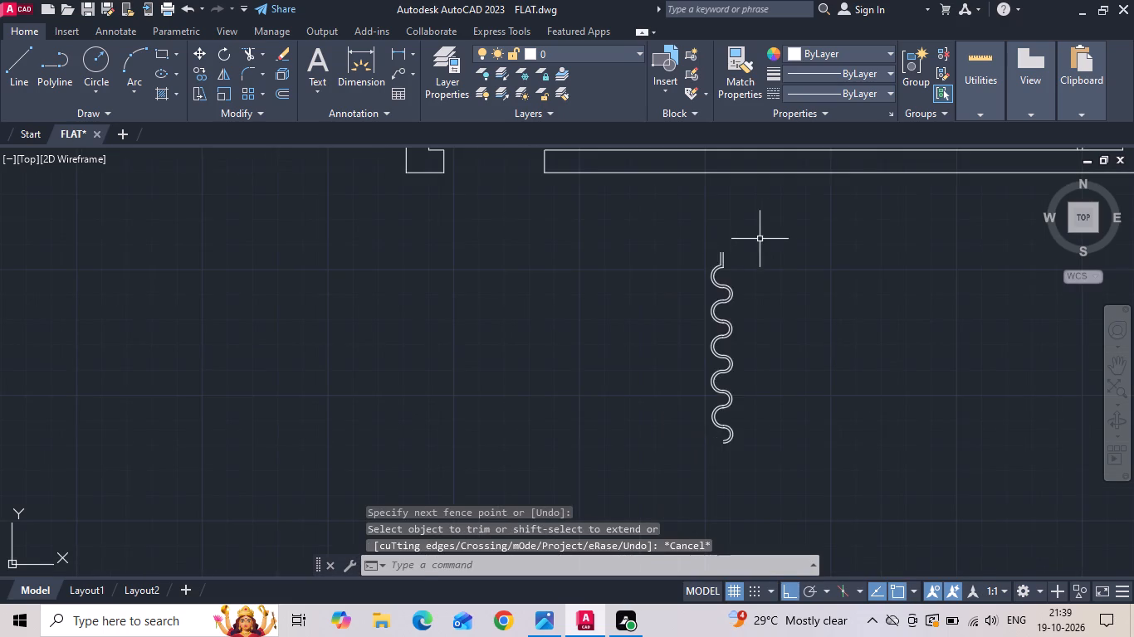
pyautogui.moveTo(766, 246); pyautogui.dragTo(683, 391)
pyautogui.click(580, 499)
pyautogui.rightClick(575, 494)
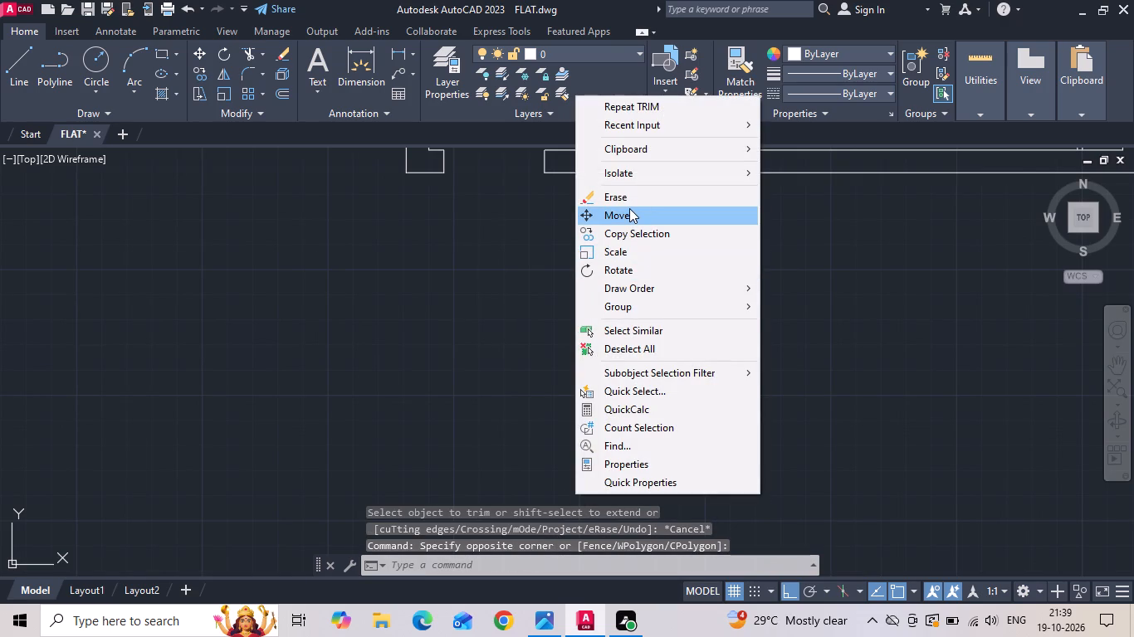
pyautogui.click(629, 208)
pyautogui.scroll(3, 704, 197)
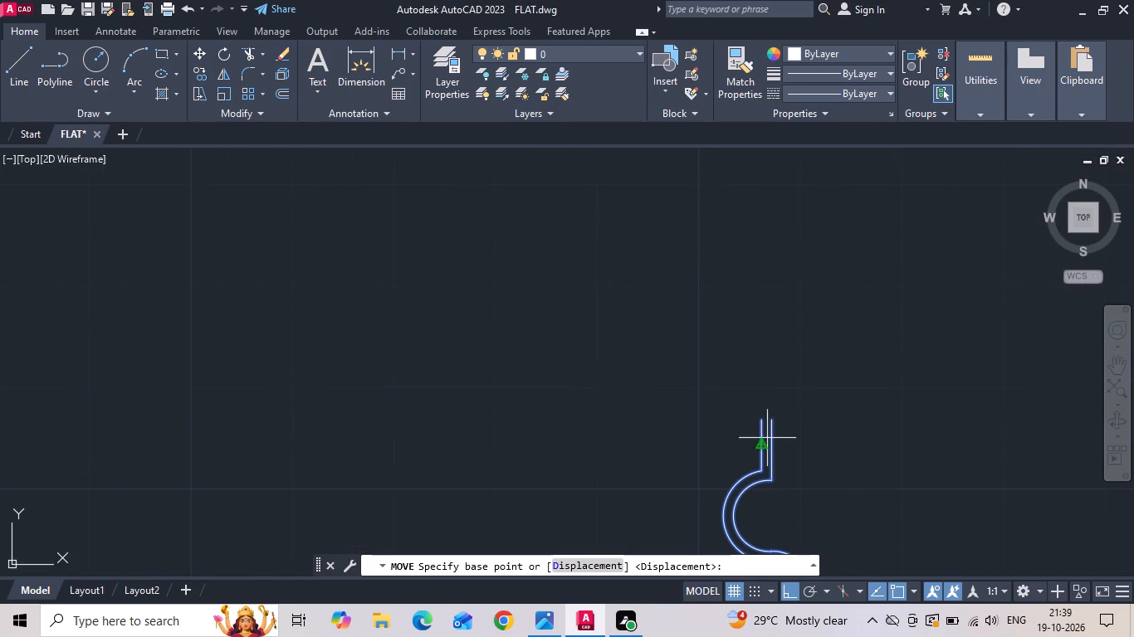
pyautogui.click(776, 417)
pyautogui.scroll(-6, 599, 418)
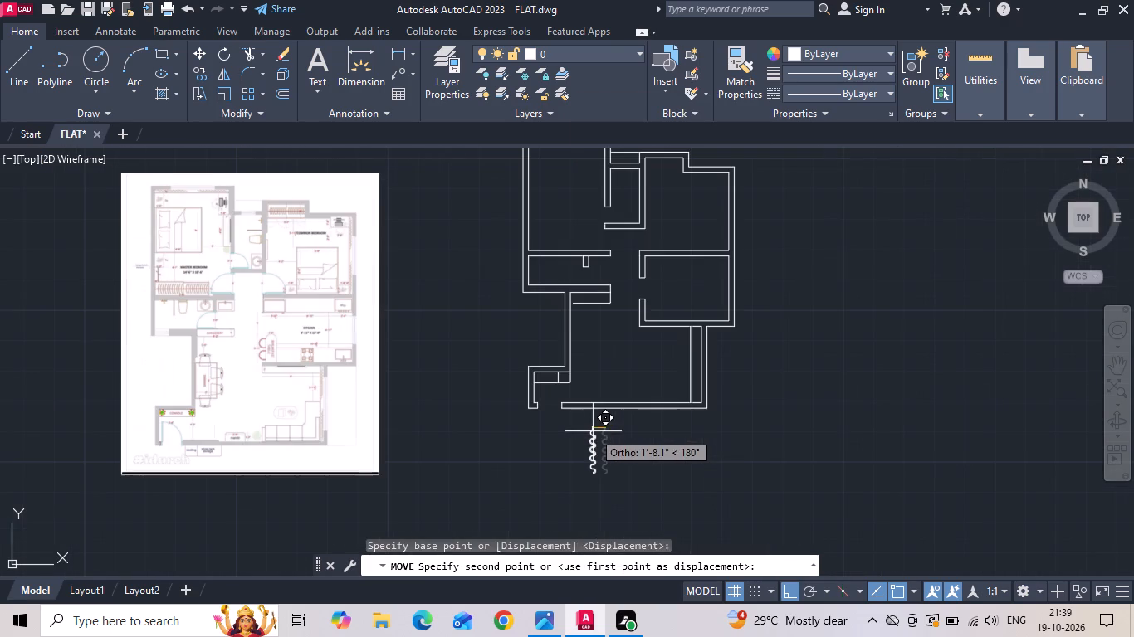
pyautogui.scroll(3, 711, 374)
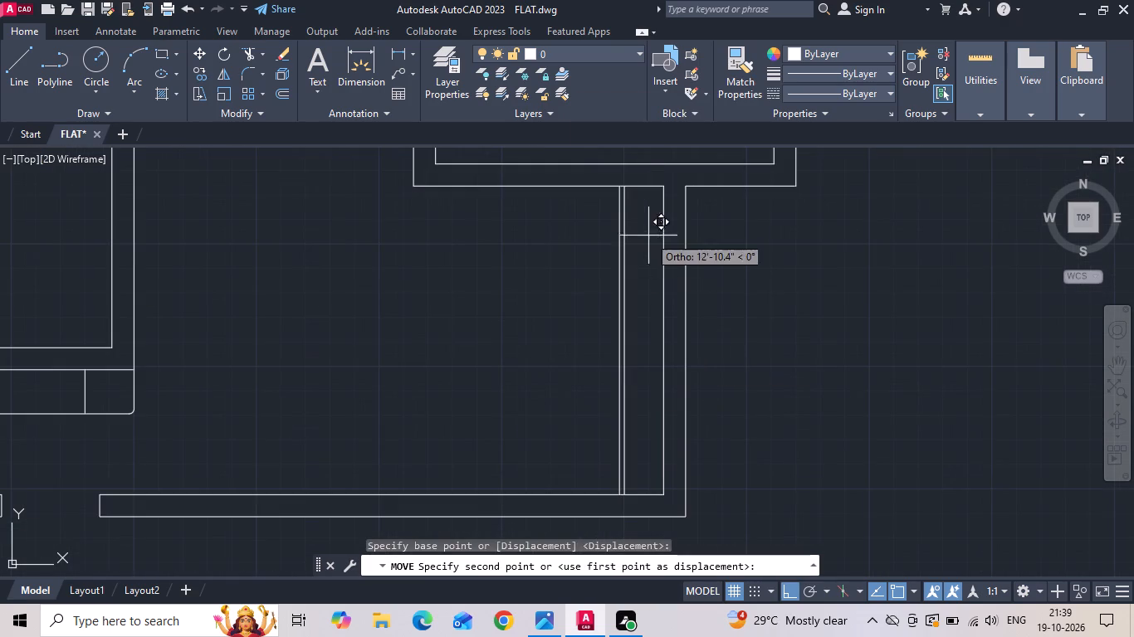
pyautogui.click(638, 185)
# Shift the curtain right along the upper wall line, toward the middle of the gap between the double line and the wall.
pyautogui.scroll(1, 638, 184)
pyautogui.moveTo(672, 205); pyautogui.dragTo(673, 224)
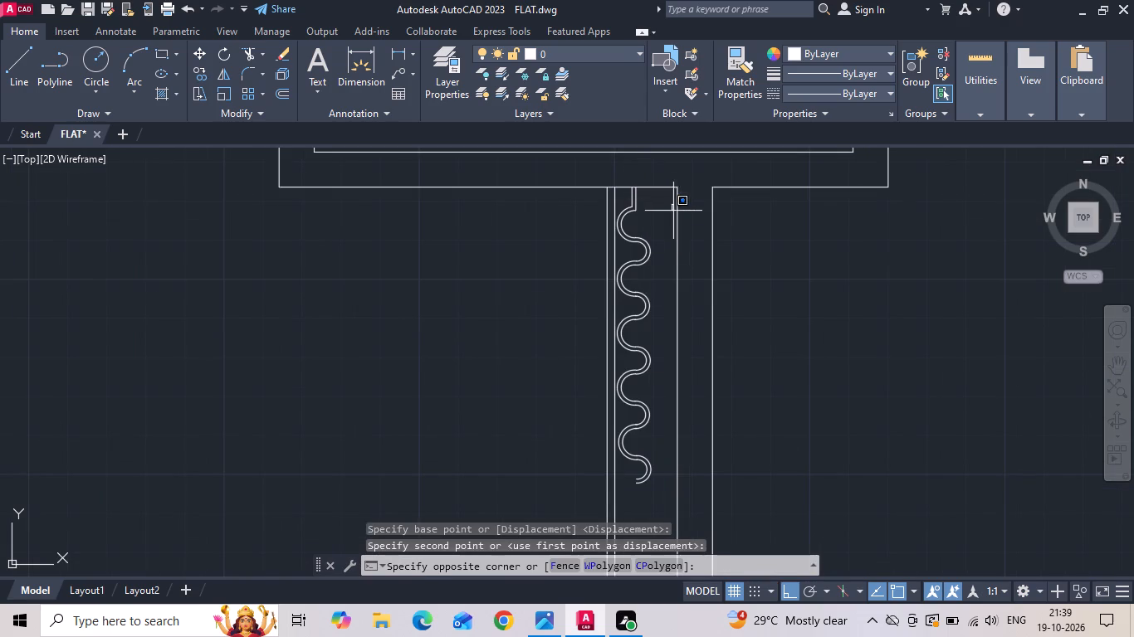
pyautogui.click(625, 521)
pyautogui.scroll(2, 643, 186)
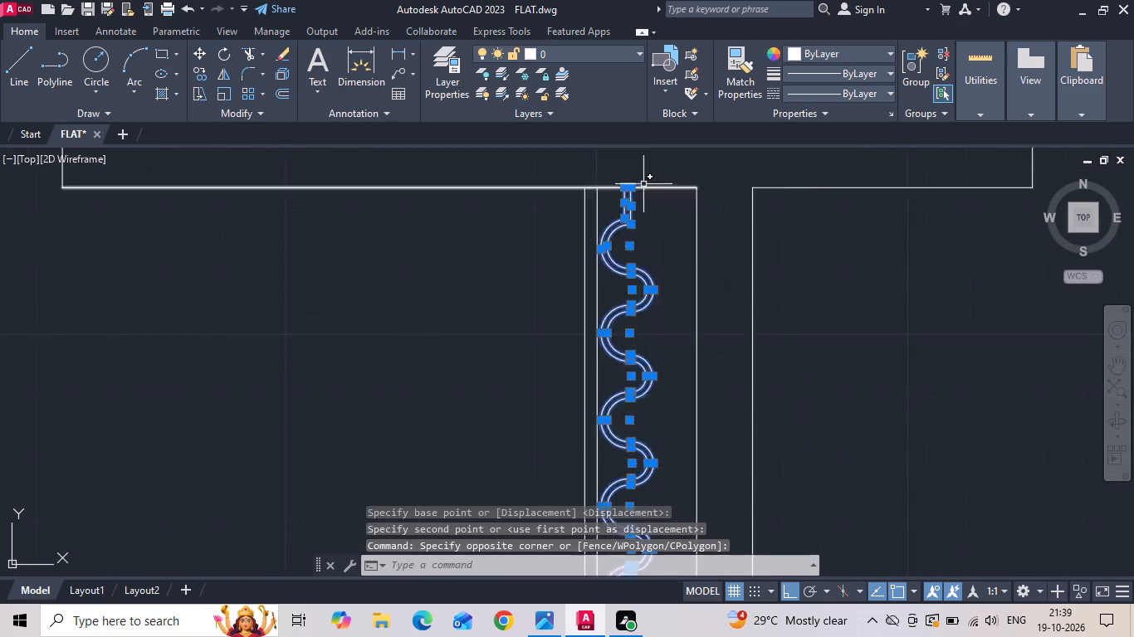
pyautogui.scroll(2, 643, 183)
pyautogui.rightClick(569, 176)
pyautogui.click(594, 294)
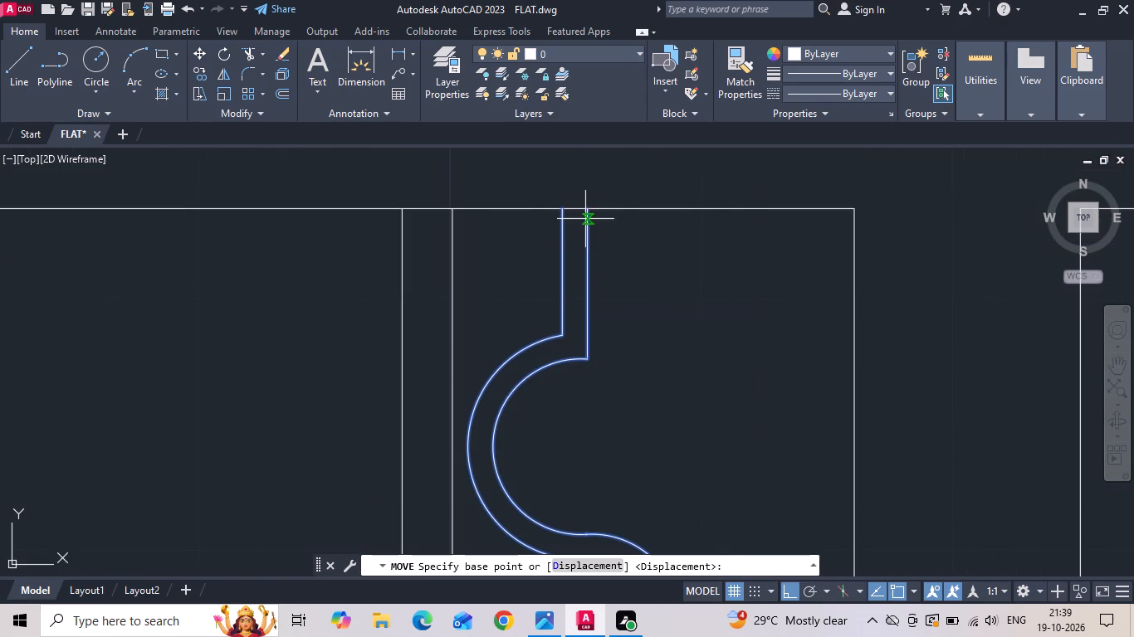
pyautogui.click(574, 207)
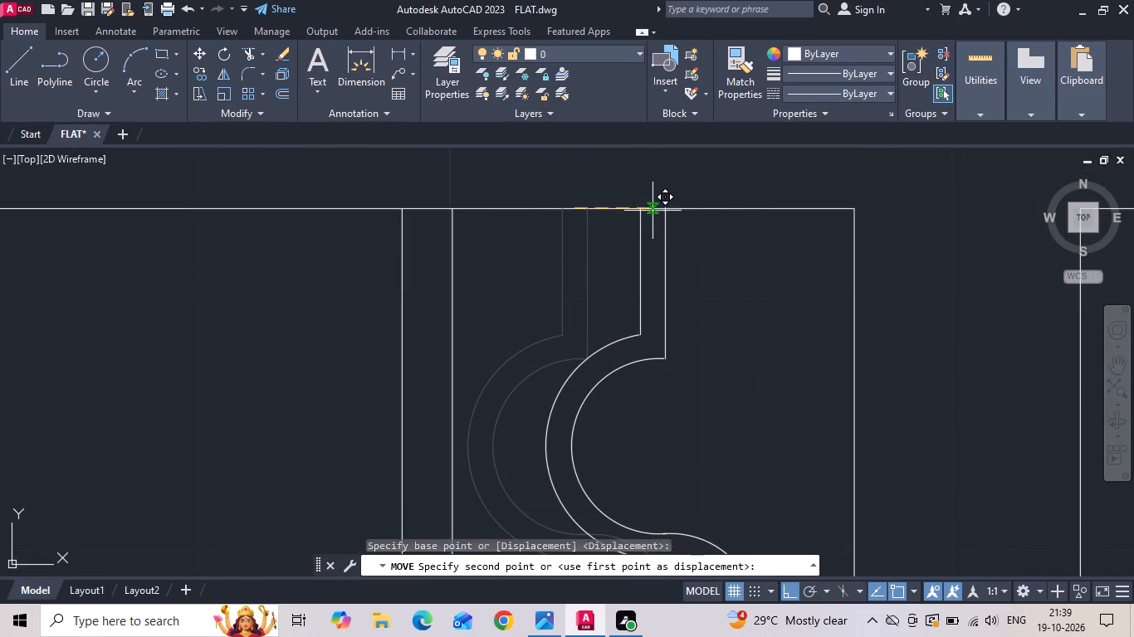
pyautogui.click(660, 208)
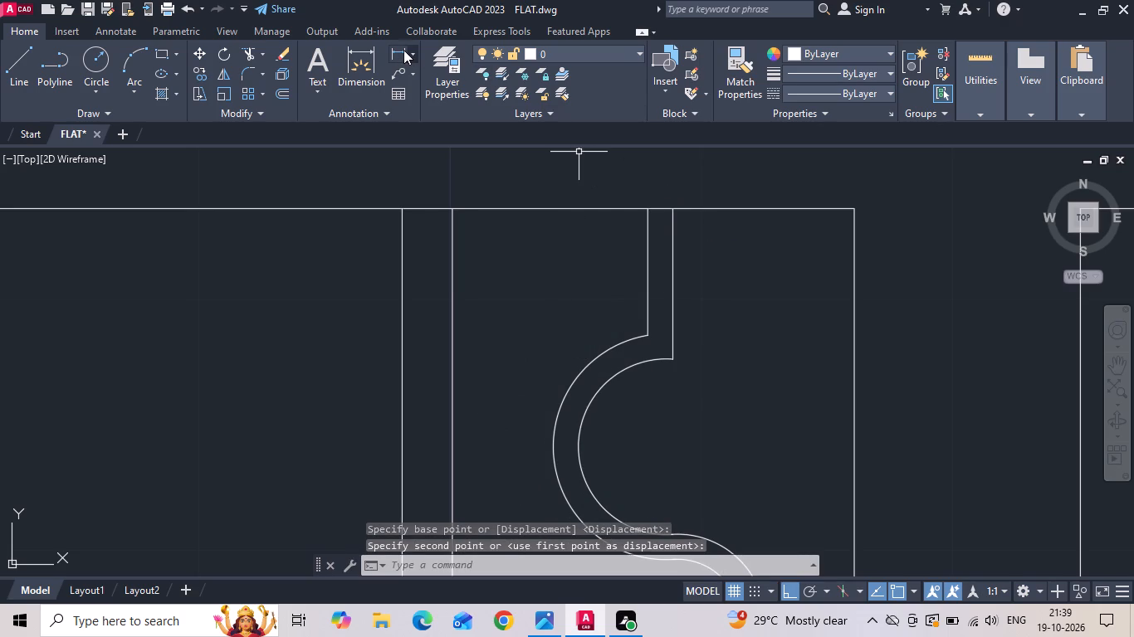
# Add linear dimensions from the curtain's straight top to the double line on its left and the wall on its right.
pyautogui.click(403, 49)
pyautogui.click(647, 208)
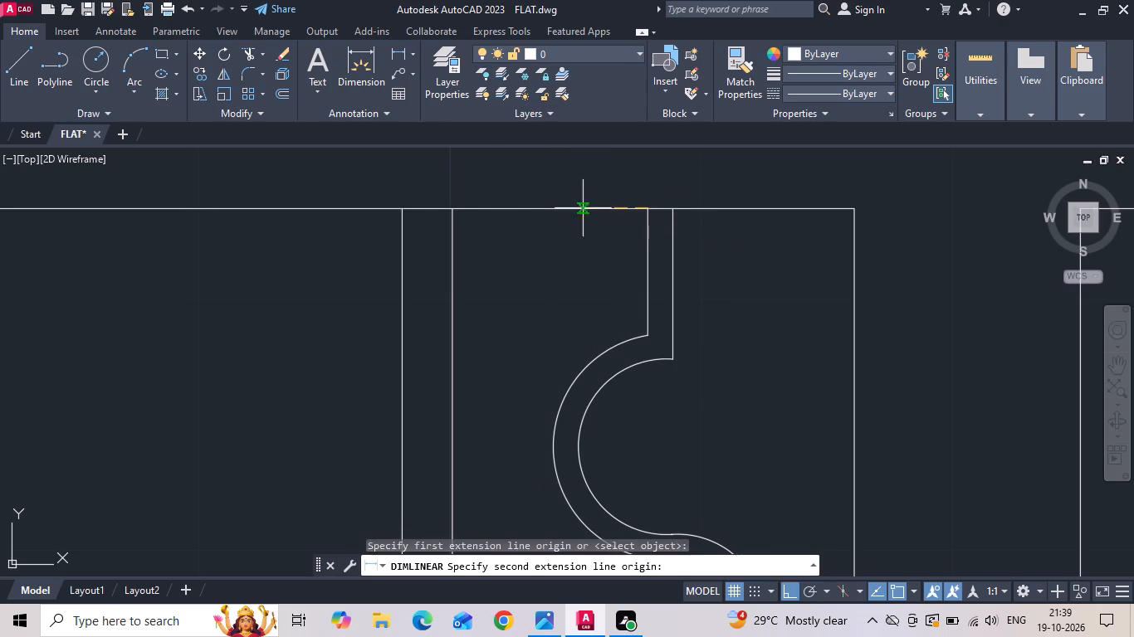
pyautogui.click(459, 207)
pyautogui.scroll(-2, 492, 299)
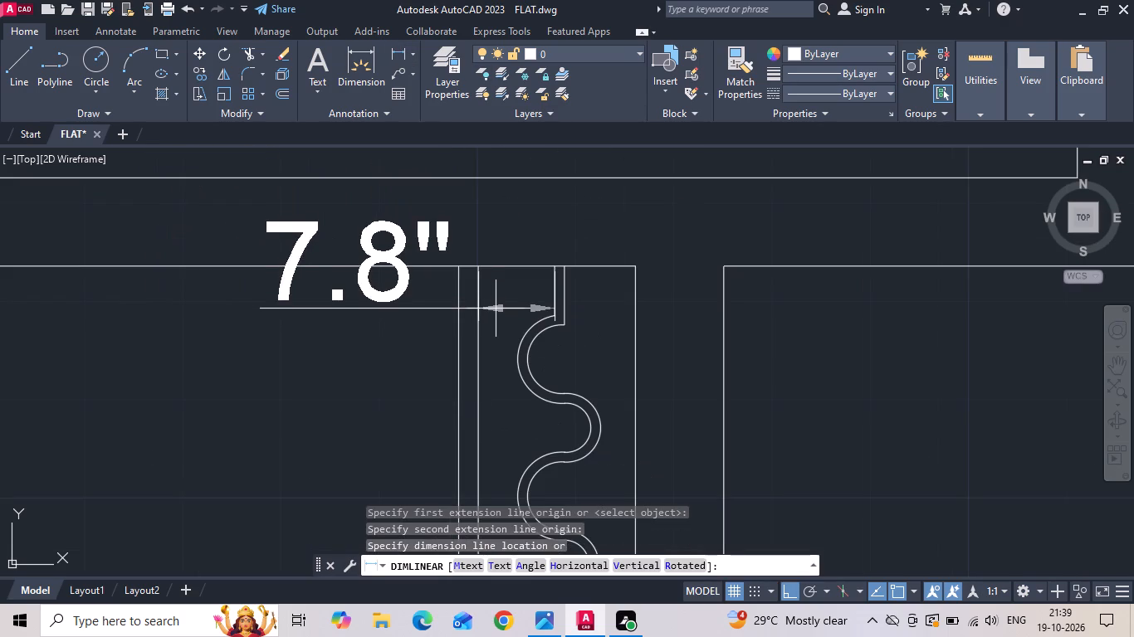
pyautogui.click(496, 310)
pyautogui.press('space')
pyautogui.click(565, 288)
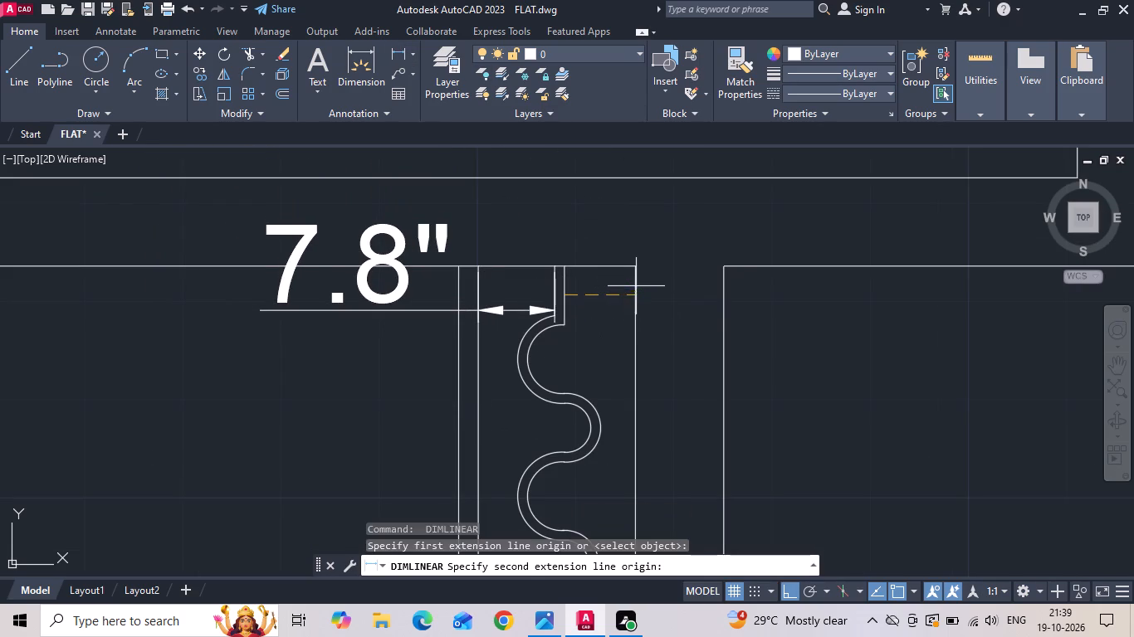
pyautogui.moveTo(634, 294); pyautogui.dragTo(635, 303)
pyautogui.click(634, 309)
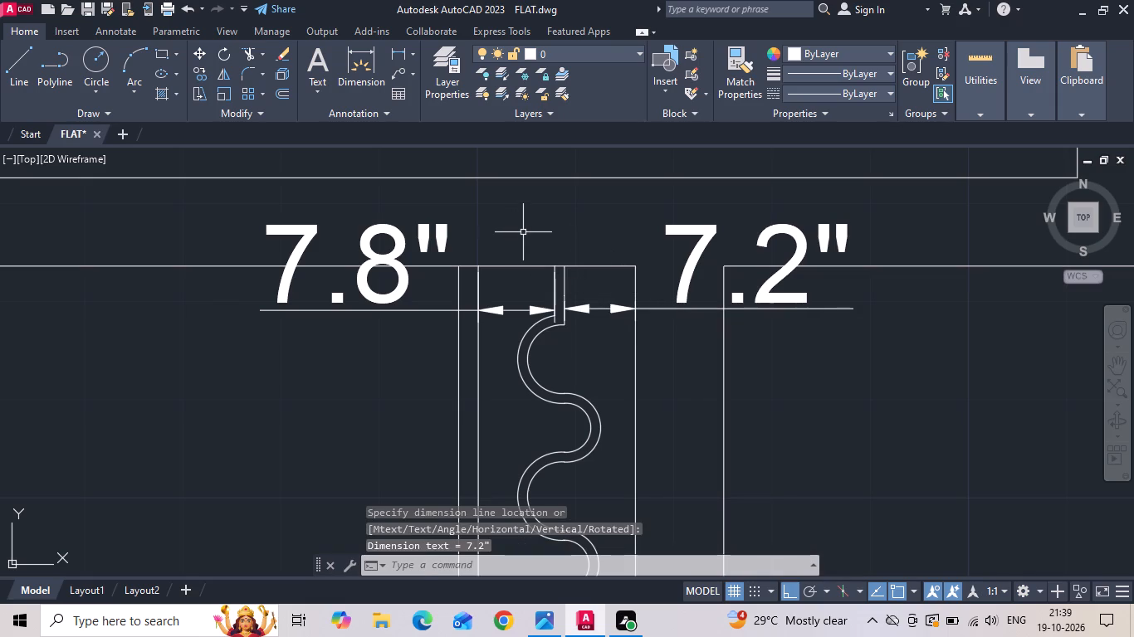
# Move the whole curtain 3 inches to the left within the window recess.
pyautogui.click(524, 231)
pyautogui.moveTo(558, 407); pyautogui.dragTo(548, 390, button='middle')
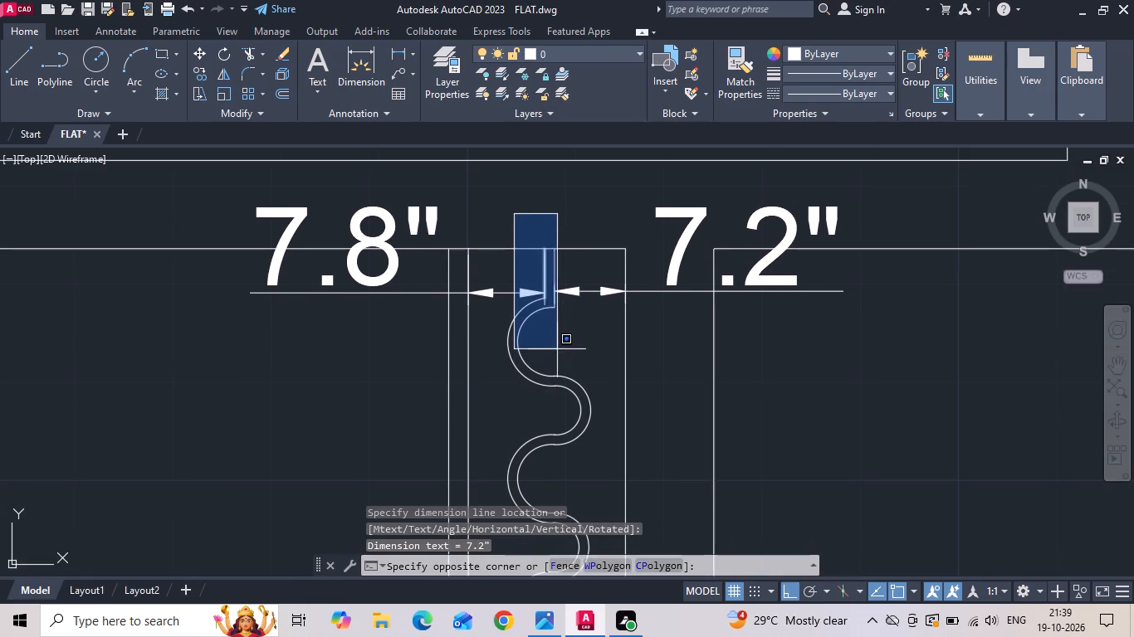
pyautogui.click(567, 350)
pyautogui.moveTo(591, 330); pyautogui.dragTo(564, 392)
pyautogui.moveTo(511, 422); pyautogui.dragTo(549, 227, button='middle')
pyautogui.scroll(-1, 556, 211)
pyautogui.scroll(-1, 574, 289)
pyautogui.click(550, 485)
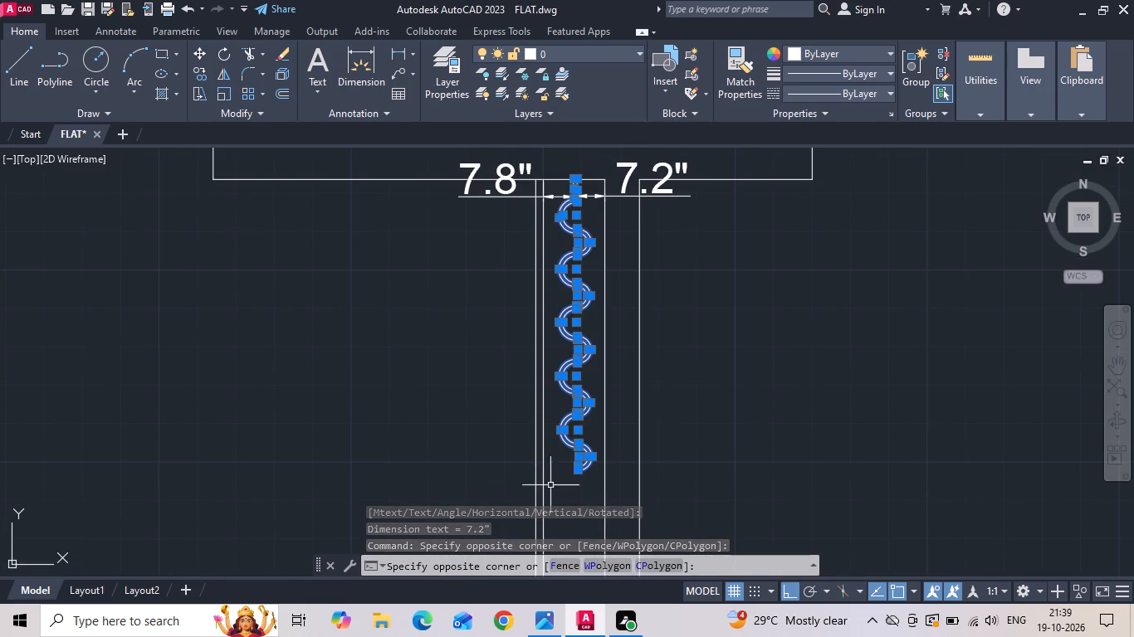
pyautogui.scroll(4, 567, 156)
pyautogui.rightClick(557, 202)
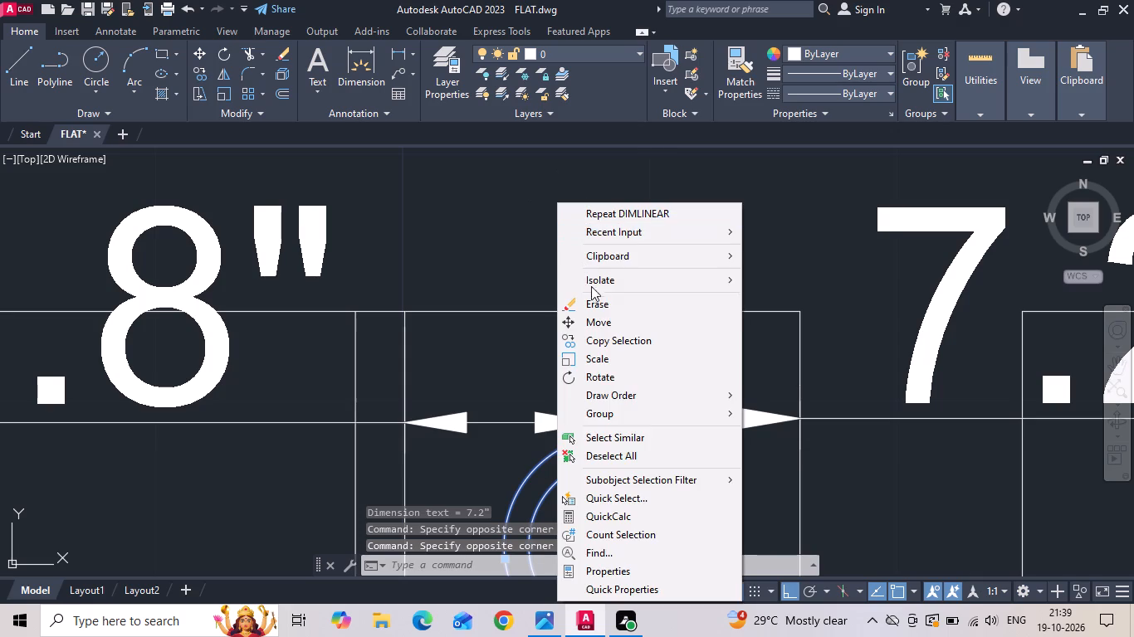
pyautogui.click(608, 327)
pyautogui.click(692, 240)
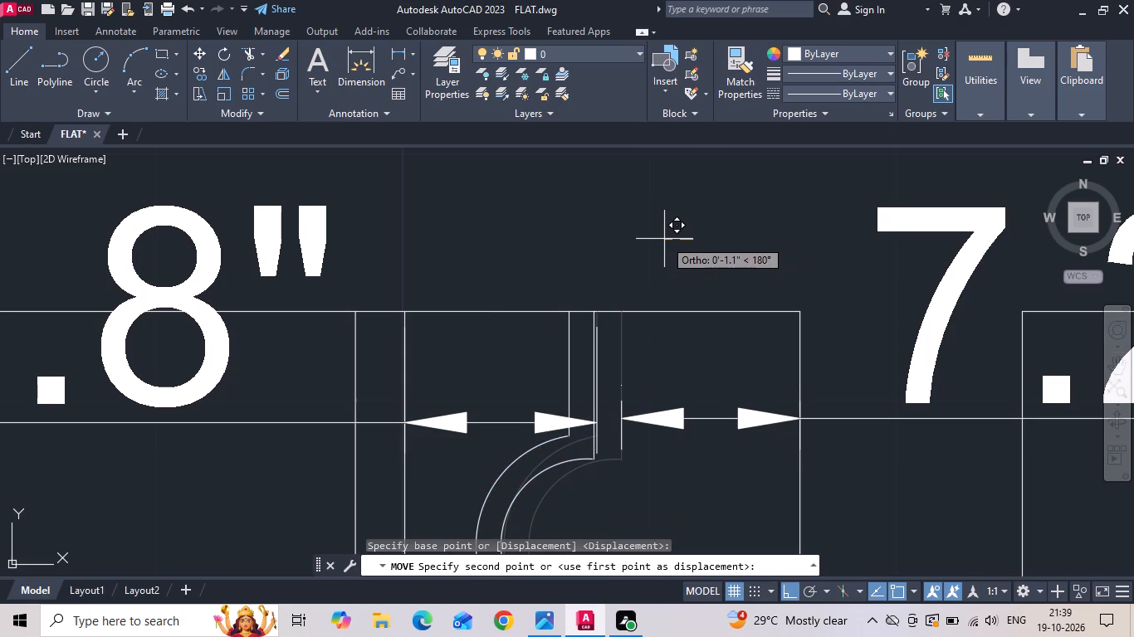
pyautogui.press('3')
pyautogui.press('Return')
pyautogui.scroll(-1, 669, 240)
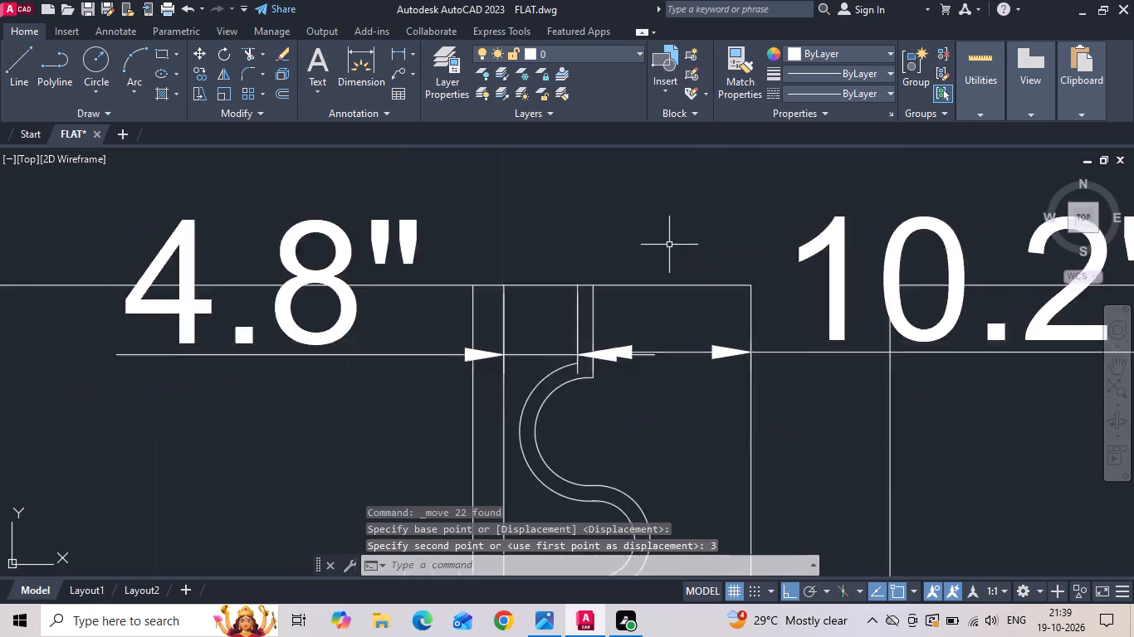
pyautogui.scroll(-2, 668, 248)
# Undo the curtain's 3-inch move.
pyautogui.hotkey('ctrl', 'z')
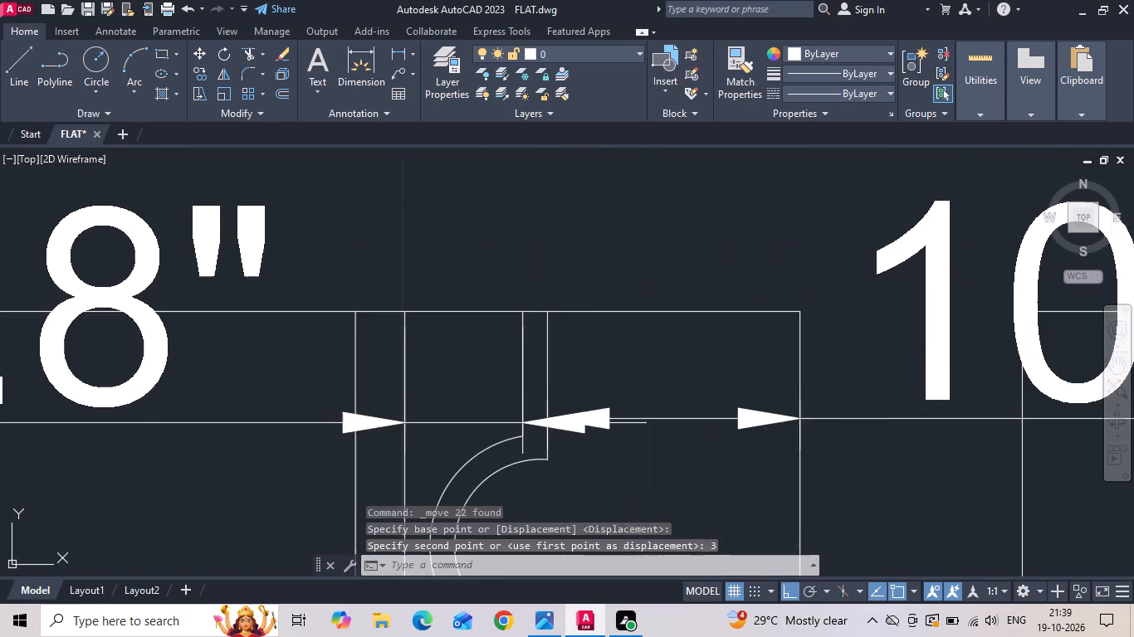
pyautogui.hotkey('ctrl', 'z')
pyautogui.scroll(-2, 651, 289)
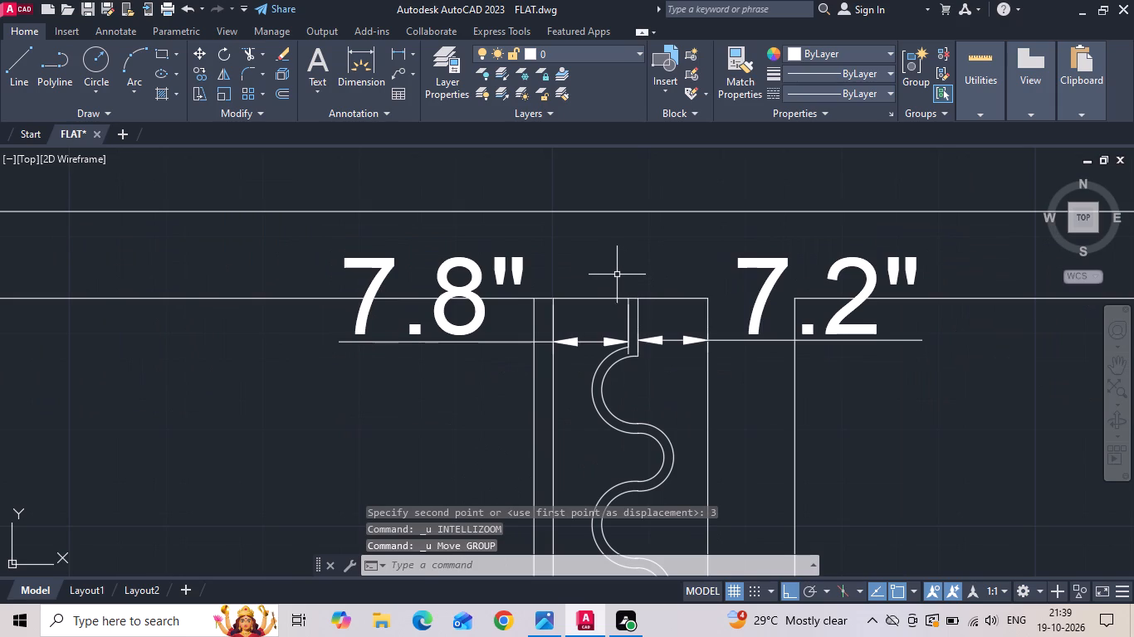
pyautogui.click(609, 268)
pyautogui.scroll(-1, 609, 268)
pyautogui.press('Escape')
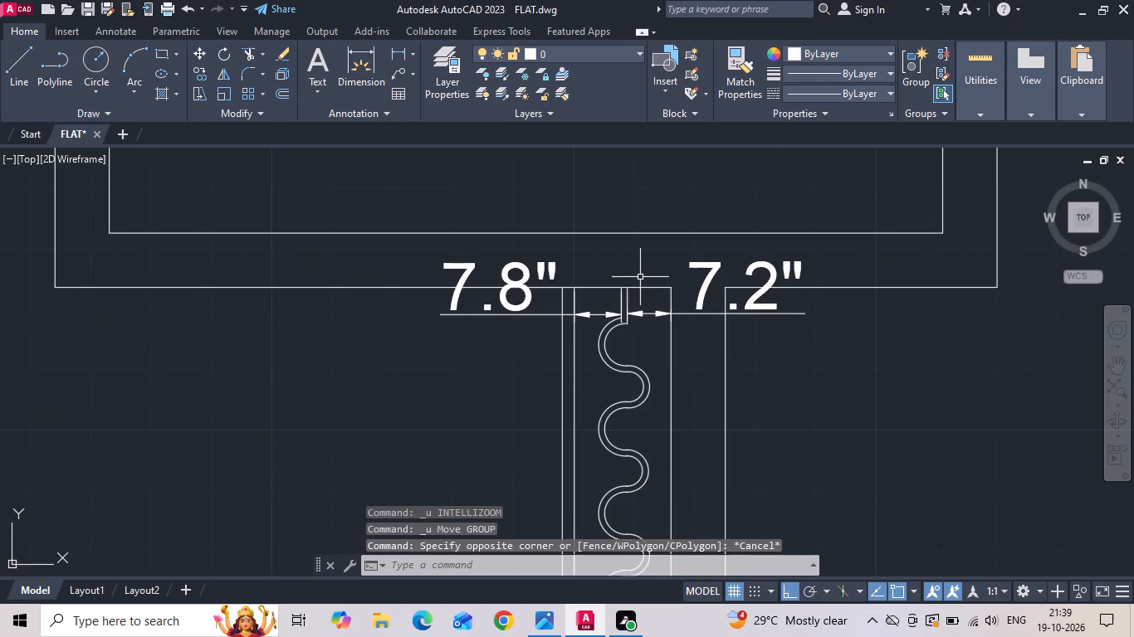
# Move the whole wavy curtain, together with its left-hand dimension, 0.3 inches to the left within the window recess.
pyautogui.click(634, 294)
pyautogui.click(612, 290)
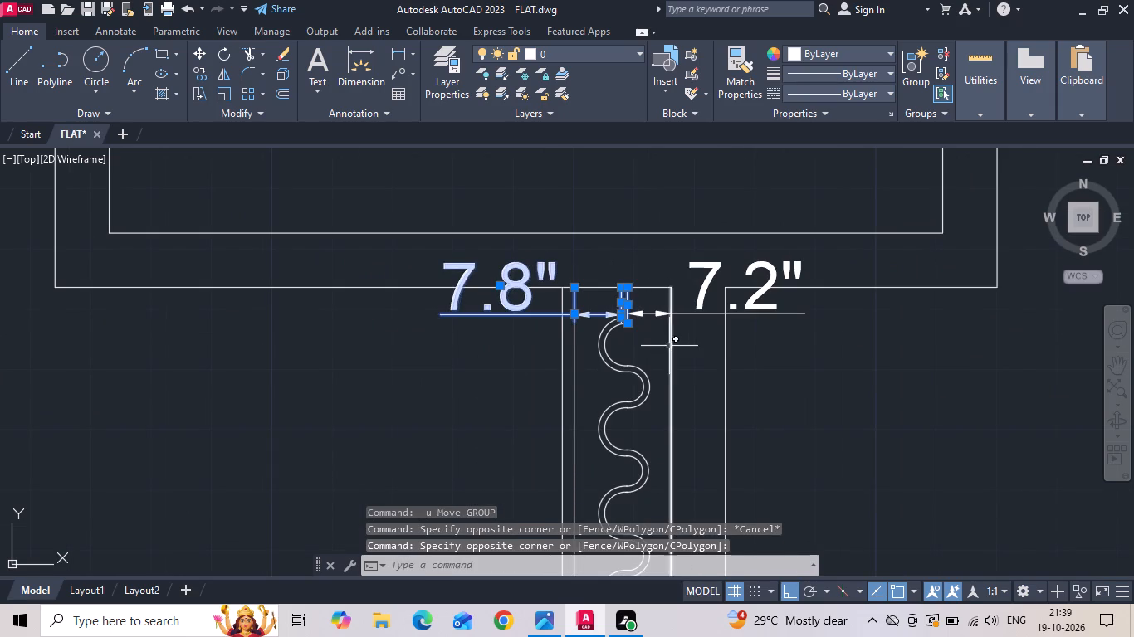
pyautogui.moveTo(648, 354); pyautogui.dragTo(648, 362)
pyautogui.moveTo(614, 398); pyautogui.dragTo(630, 269, button='middle')
pyautogui.scroll(-1, 629, 275)
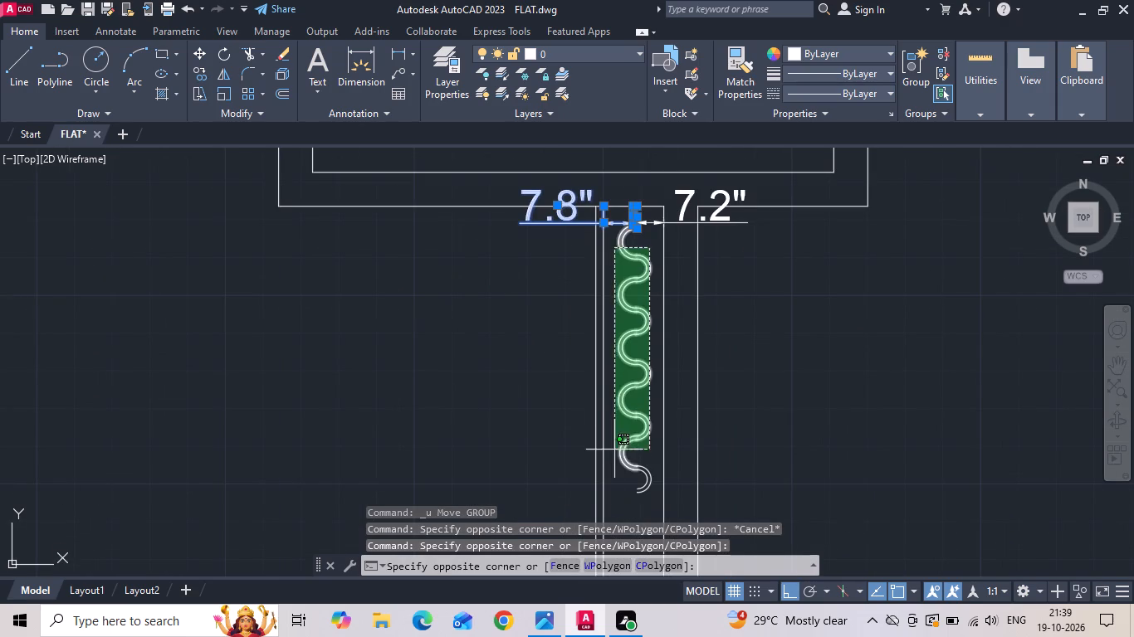
pyautogui.click(615, 499)
pyautogui.rightClick(788, 284)
pyautogui.click(815, 322)
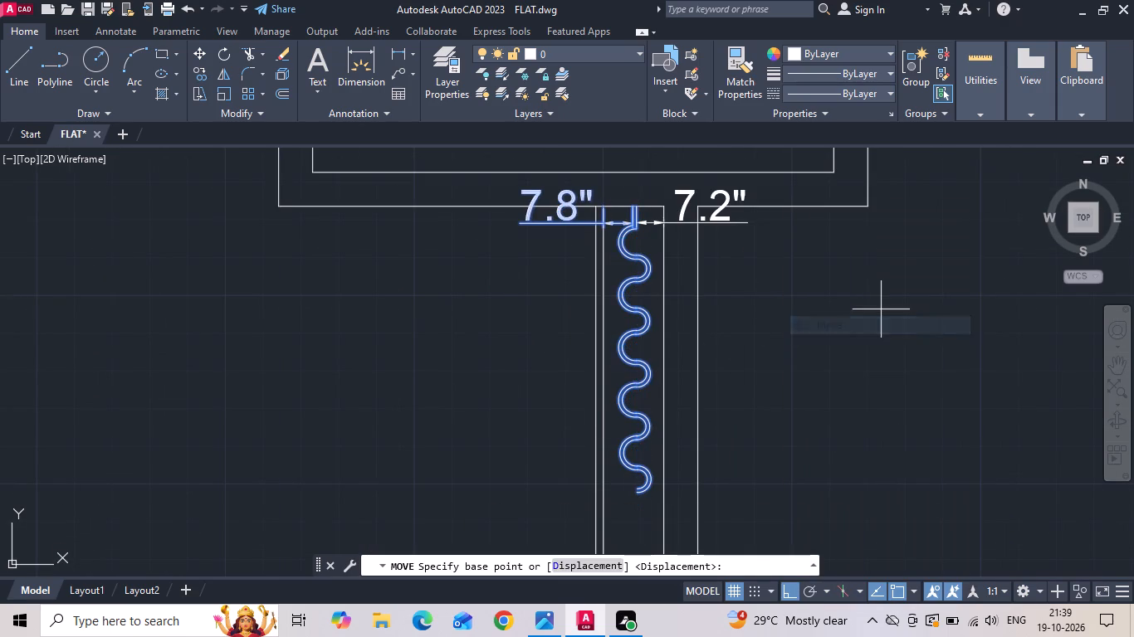
pyautogui.click(882, 309)
pyautogui.press('.')
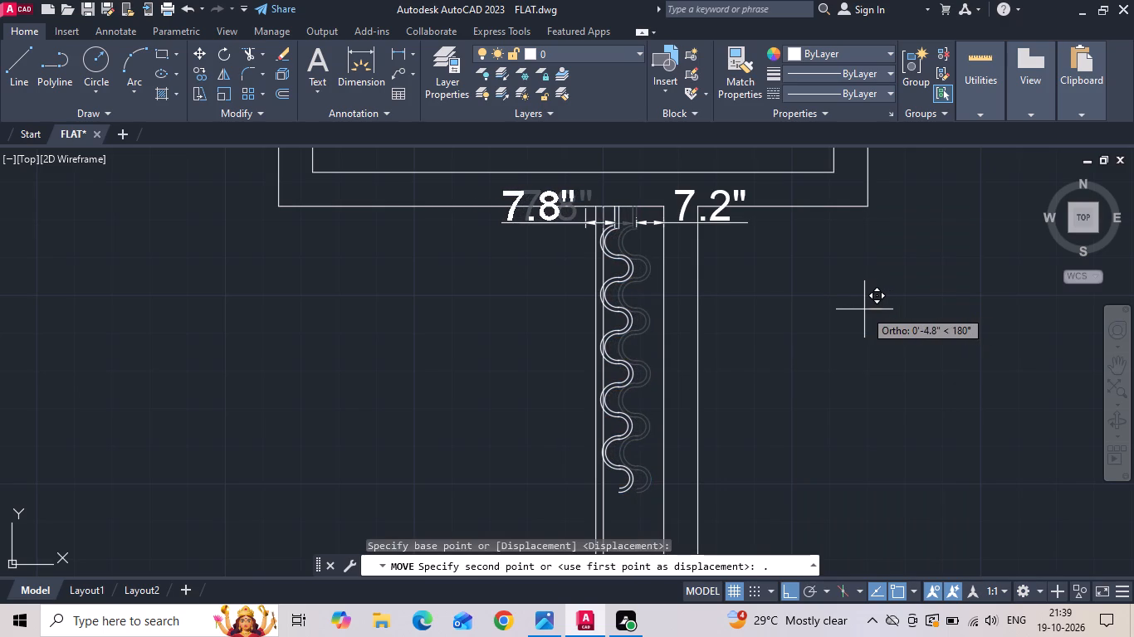
pyautogui.press('3')
pyautogui.press('Return')
pyautogui.press('Escape')
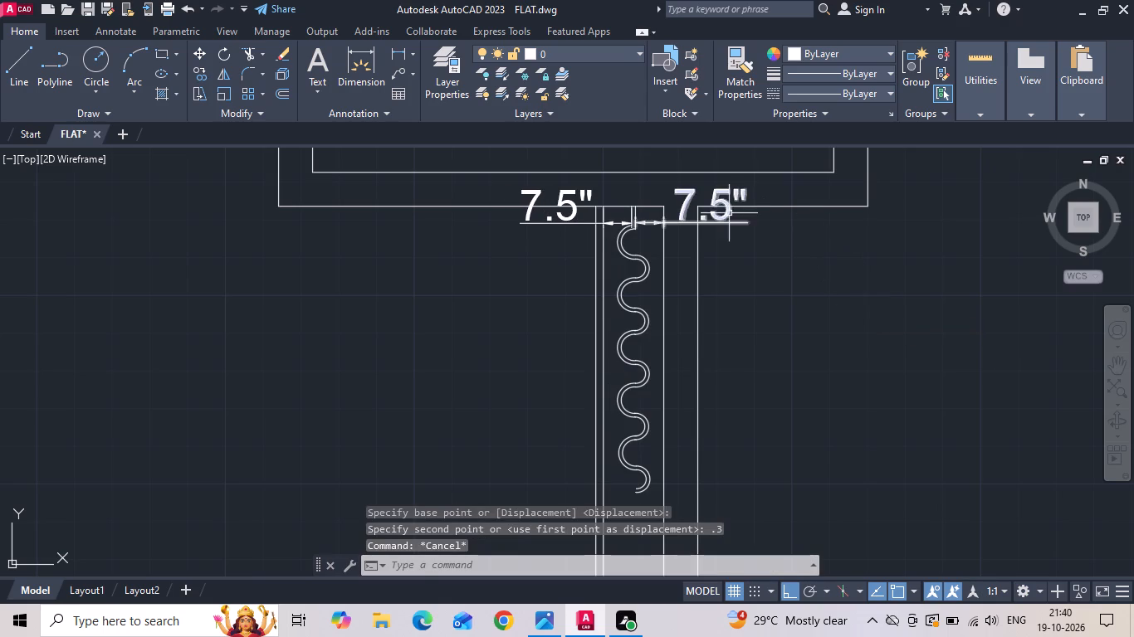
# Delete the two dimensions on either side of the curtain's straight top.
pyautogui.click(701, 193)
pyautogui.click(575, 187)
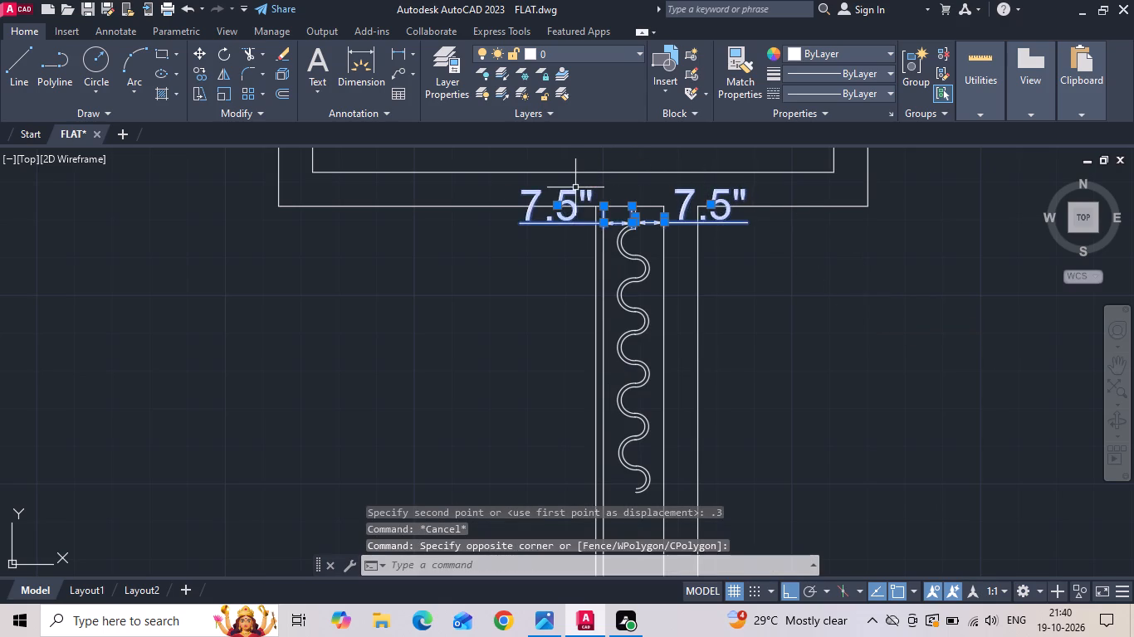
pyautogui.press('Delete')
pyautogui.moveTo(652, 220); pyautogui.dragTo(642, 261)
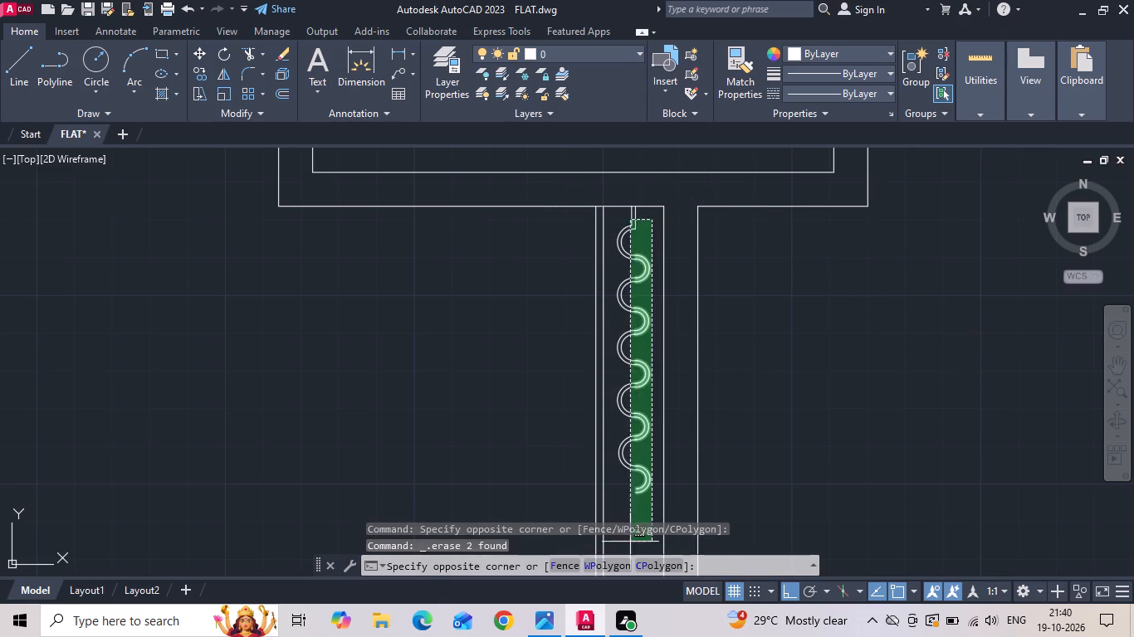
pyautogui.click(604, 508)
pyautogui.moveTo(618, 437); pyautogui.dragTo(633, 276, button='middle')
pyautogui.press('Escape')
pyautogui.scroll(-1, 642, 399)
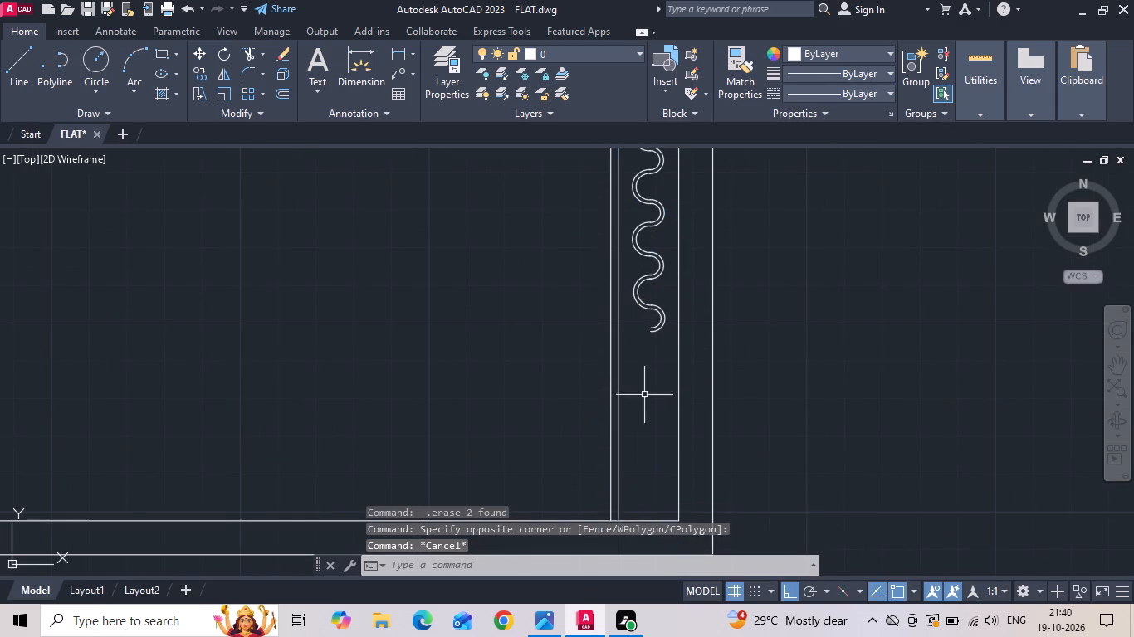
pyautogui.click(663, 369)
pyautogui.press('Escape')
# Scale the whole curtain down from the middle of its straight top end, keeping it attached to the upper wall line.
pyautogui.moveTo(656, 379); pyautogui.dragTo(657, 364)
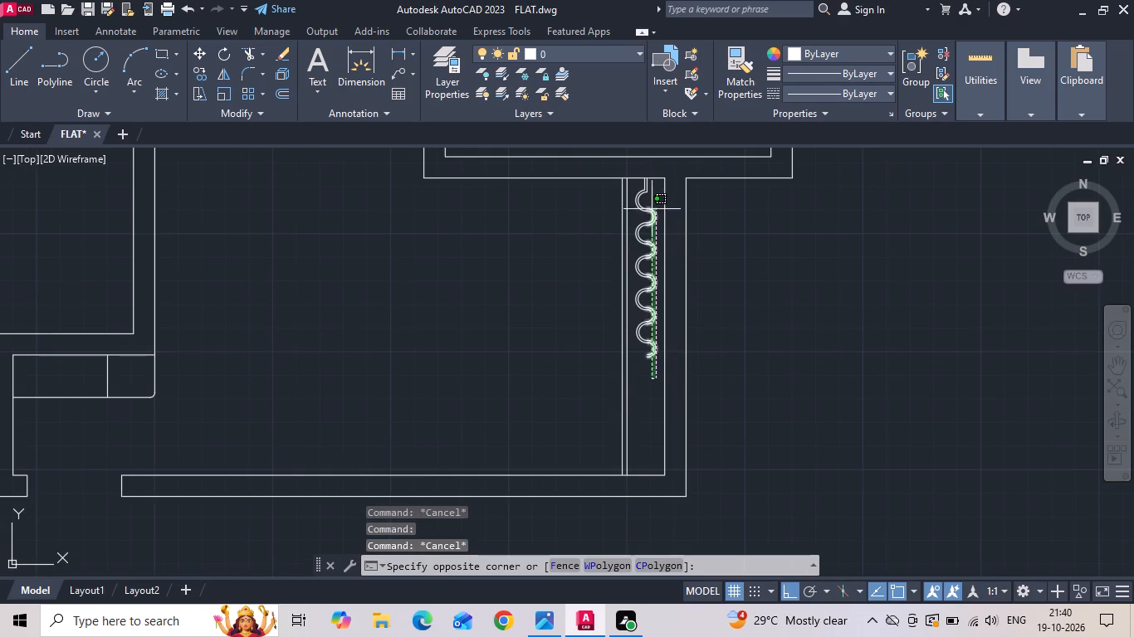
pyautogui.click(638, 186)
pyautogui.rightClick(638, 186)
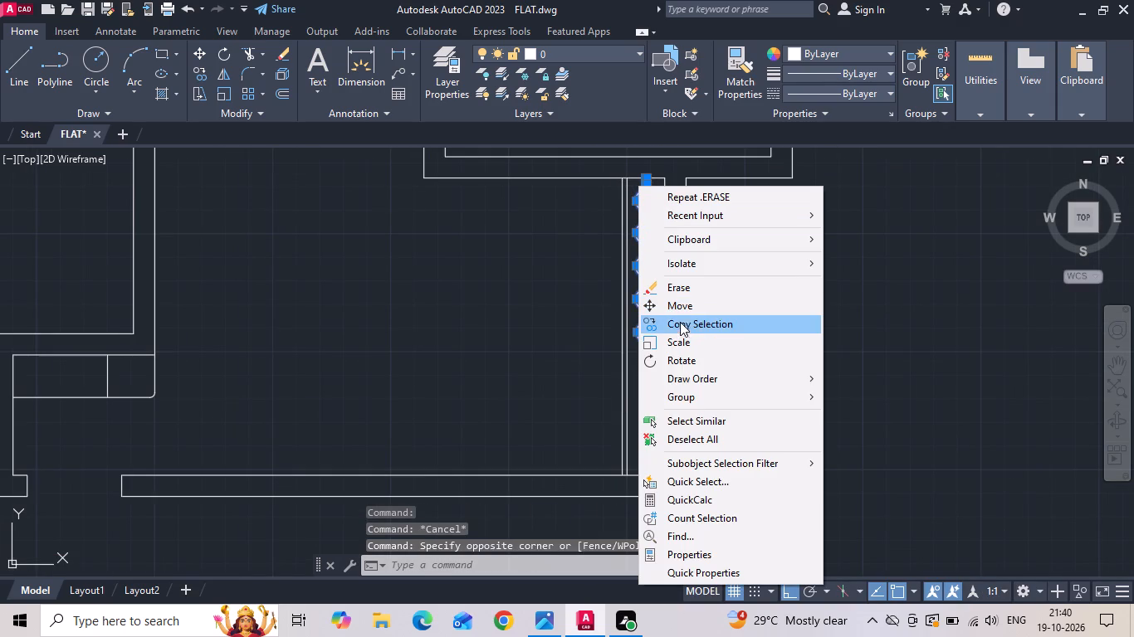
pyautogui.click(680, 348)
pyautogui.scroll(4, 661, 176)
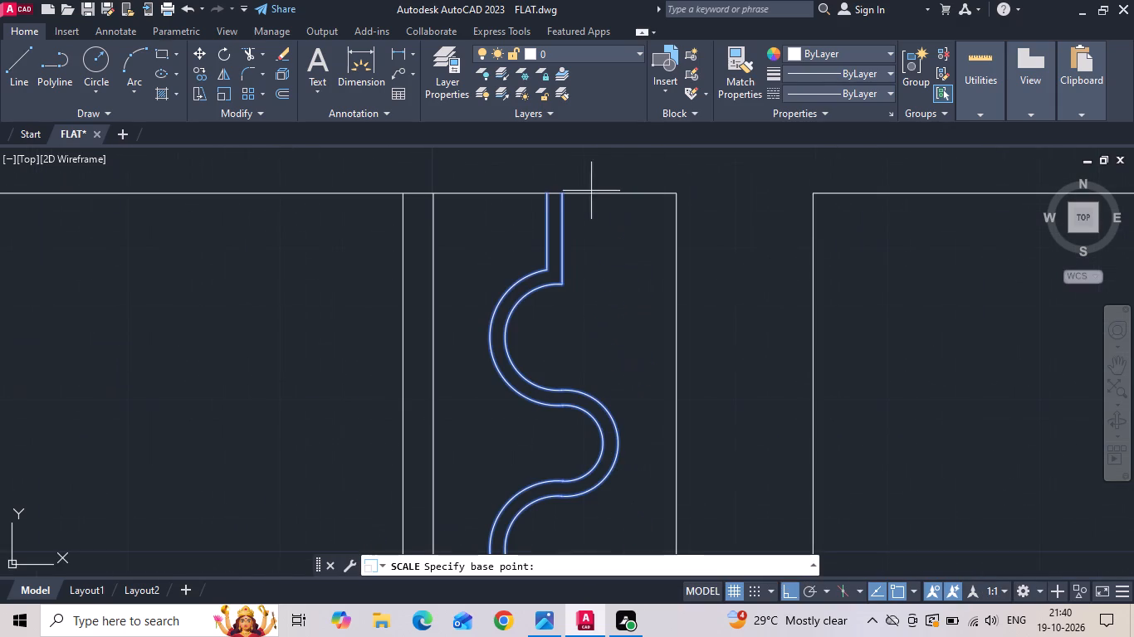
pyautogui.scroll(2, 550, 192)
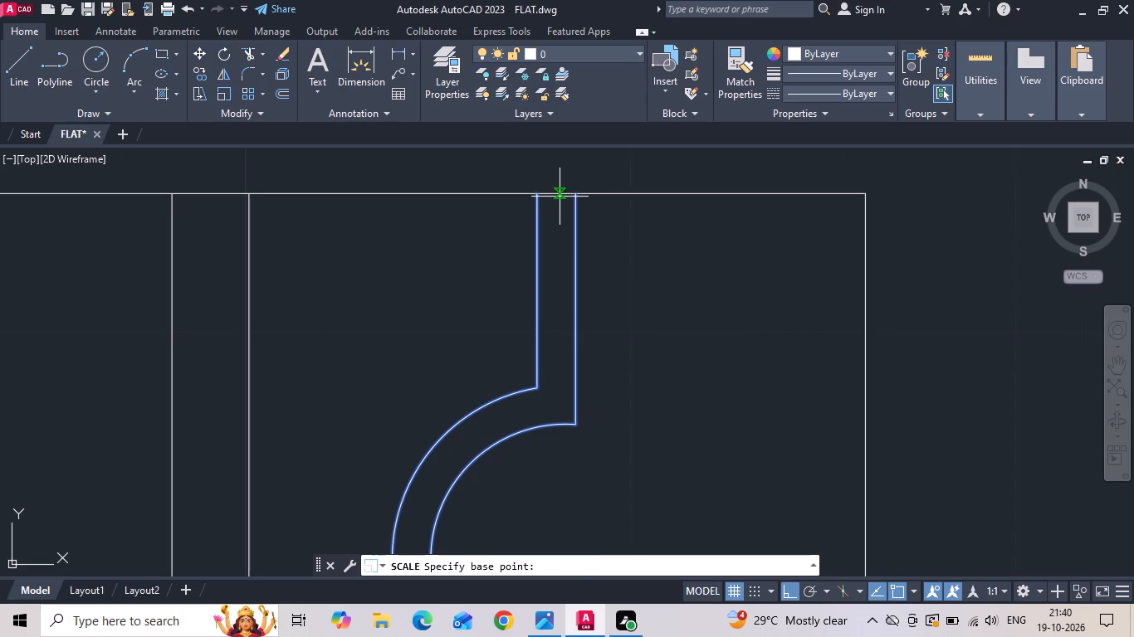
pyautogui.click(560, 197)
pyautogui.moveTo(530, 339); pyautogui.dragTo(593, 154, button='middle')
pyautogui.scroll(-2, 593, 153)
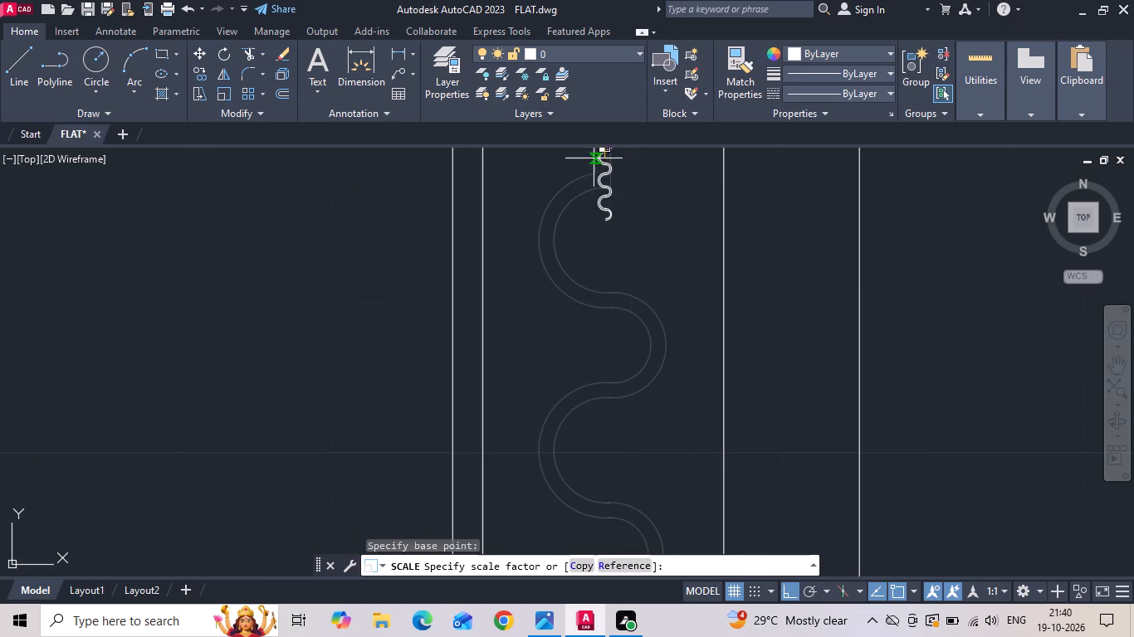
pyautogui.scroll(-2, 581, 282)
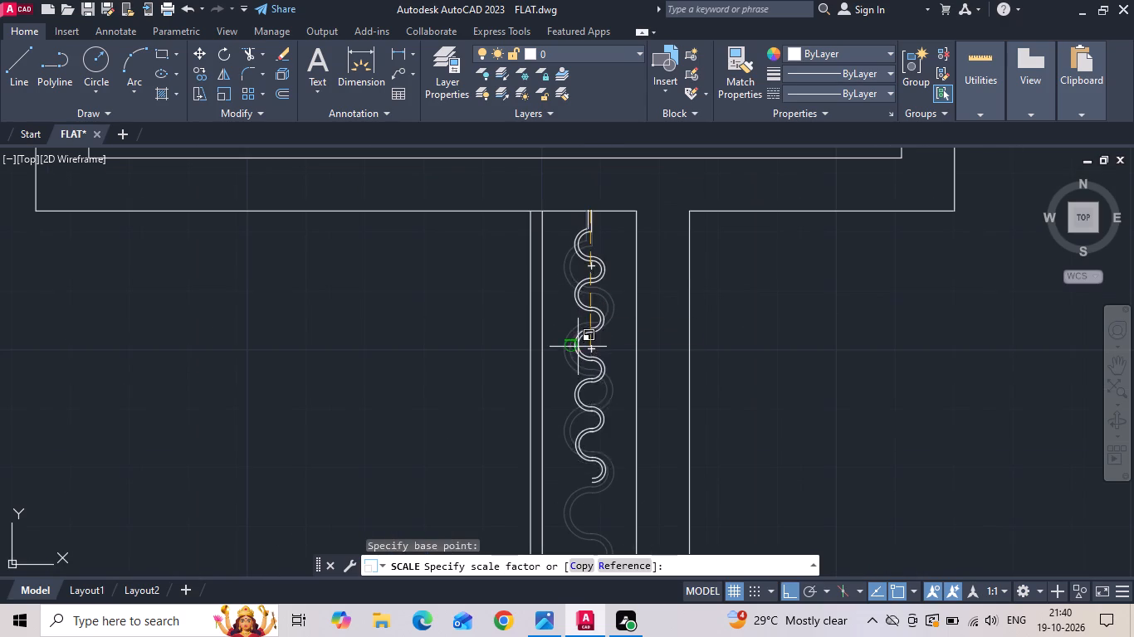
pyautogui.moveTo(577, 348); pyautogui.dragTo(579, 280, button='middle')
pyautogui.scroll(-2, 579, 279)
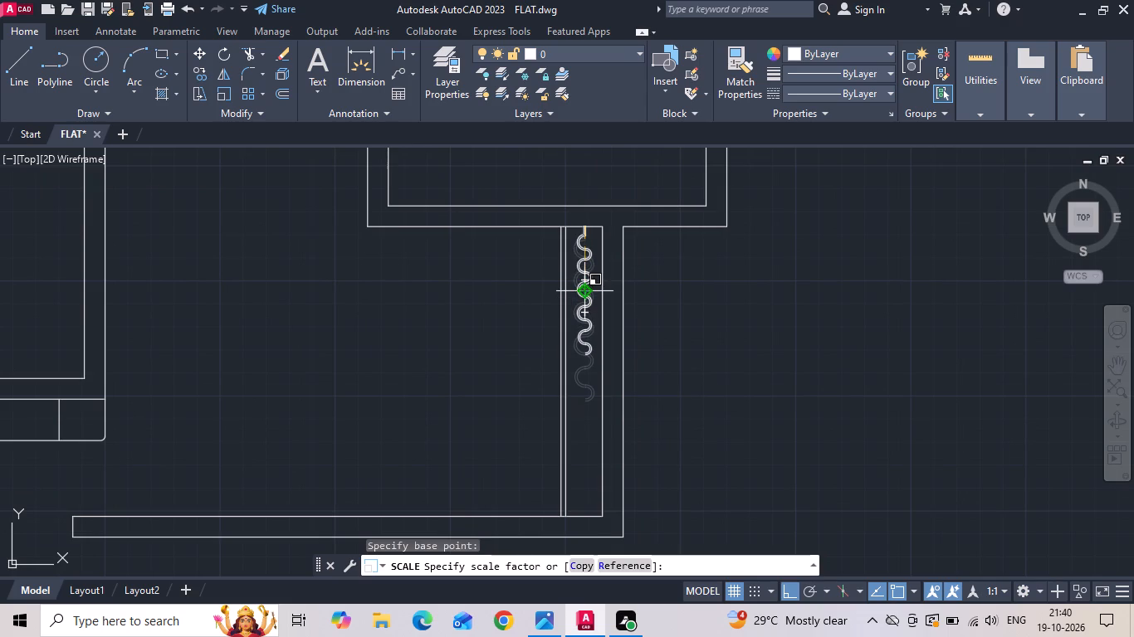
pyautogui.click(583, 287)
# Mirror the curtain to the recess's lower end across a horizontal axis through the wall line's midpoint, keeping the original.
pyautogui.scroll(2, 590, 235)
pyautogui.moveTo(591, 226); pyautogui.dragTo(583, 245)
pyautogui.moveTo(545, 384); pyautogui.dragTo(568, 293, button='middle')
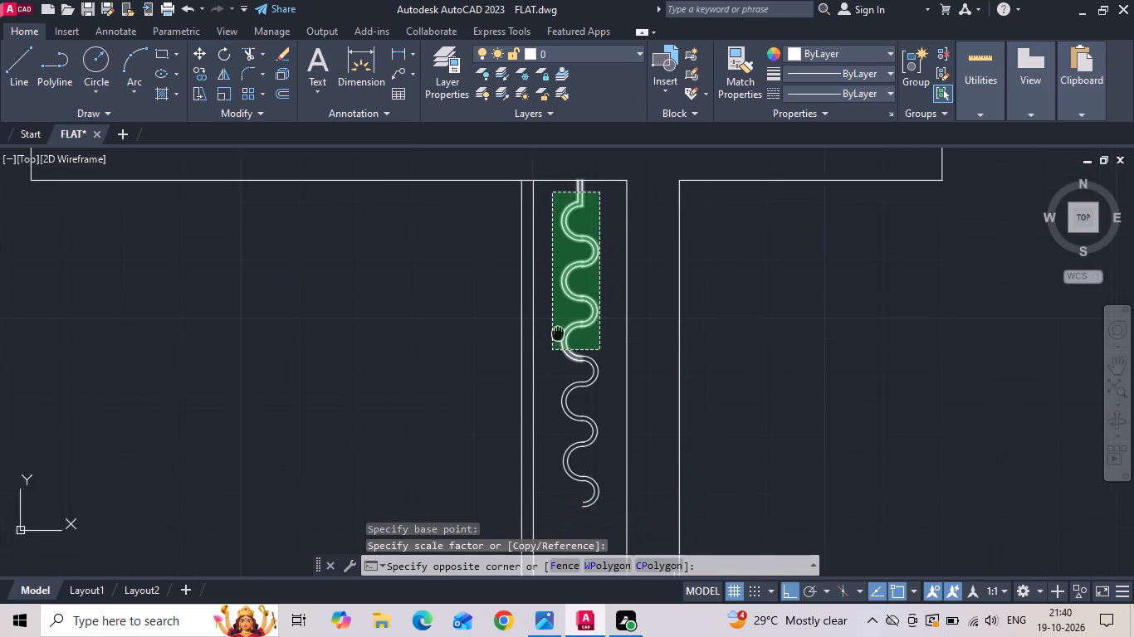
pyautogui.moveTo(568, 293); pyautogui.dragTo(579, 250, button='middle')
pyautogui.scroll(1, 577, 260)
pyautogui.click(556, 523)
pyautogui.write('mi')
pyautogui.press('space')
pyautogui.scroll(-2, 703, 289)
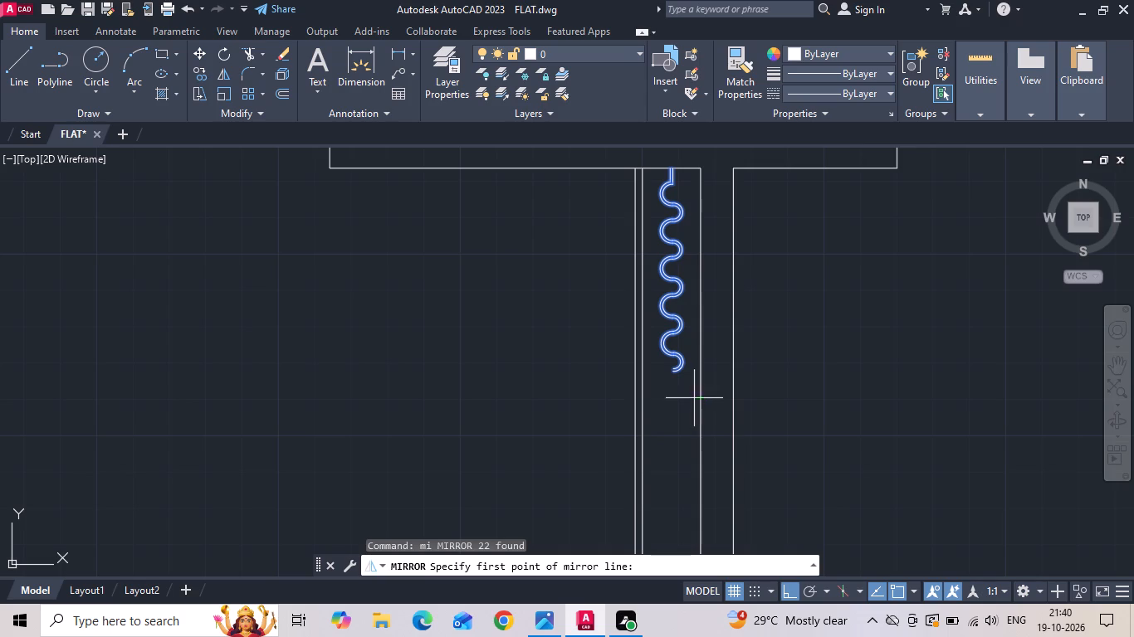
pyautogui.click(699, 401)
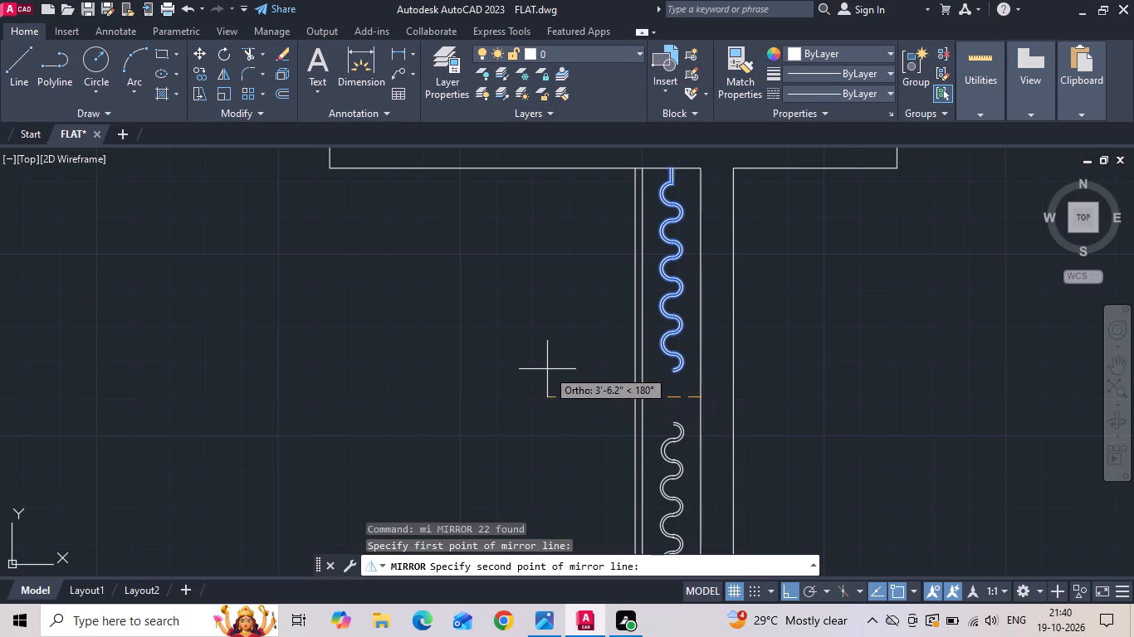
pyautogui.moveTo(545, 368); pyautogui.dragTo(633, 216, button='middle')
pyautogui.click(596, 219)
pyautogui.write('n')
pyautogui.press('space')
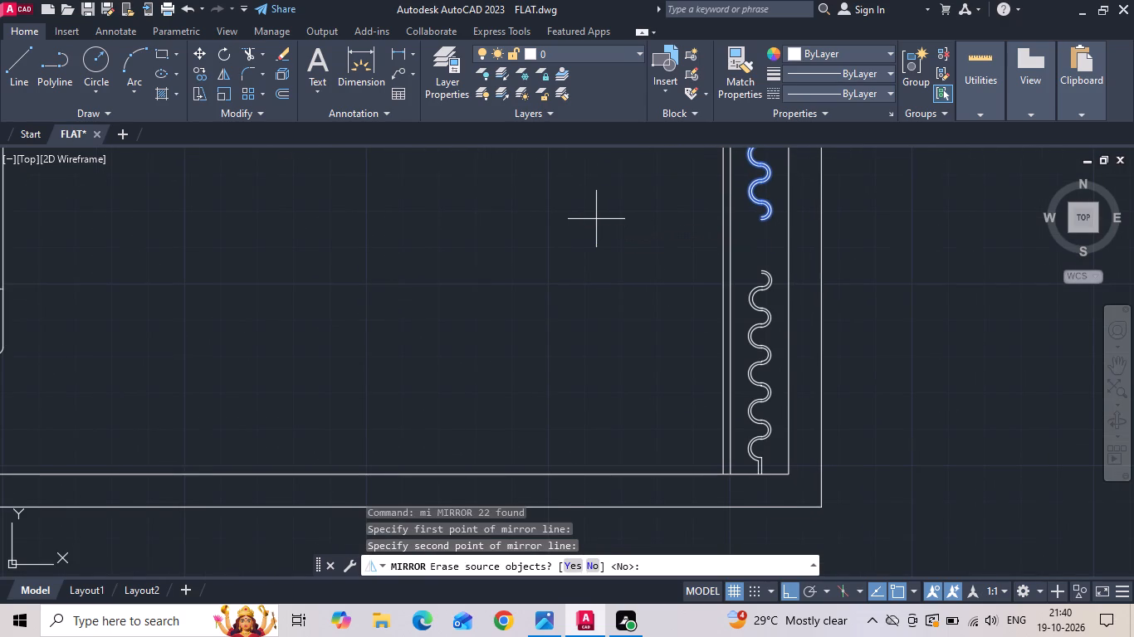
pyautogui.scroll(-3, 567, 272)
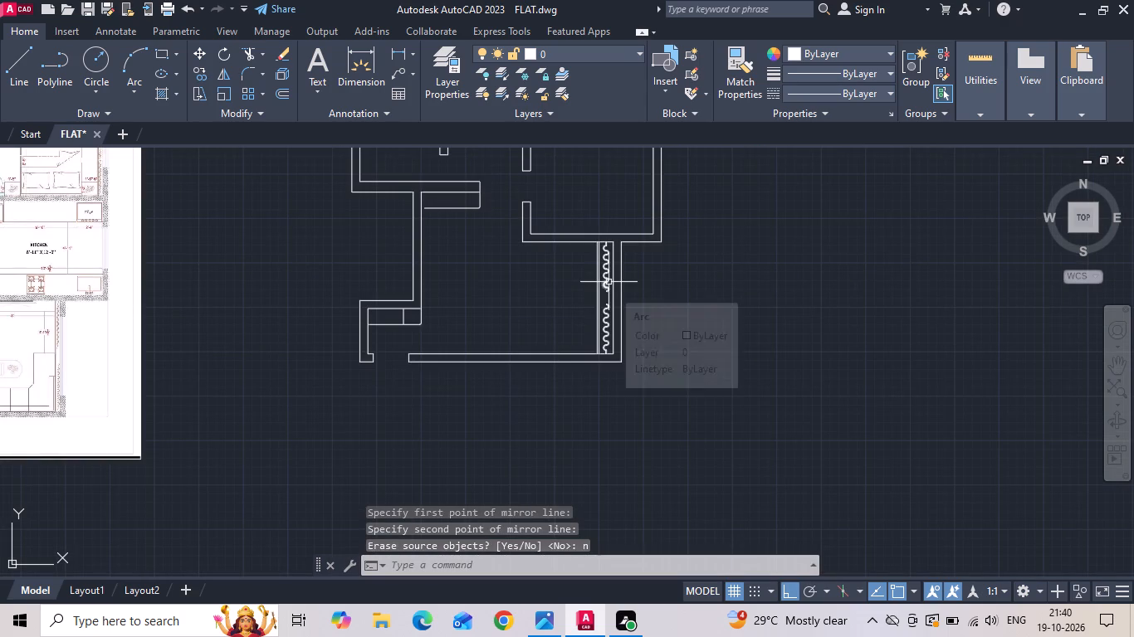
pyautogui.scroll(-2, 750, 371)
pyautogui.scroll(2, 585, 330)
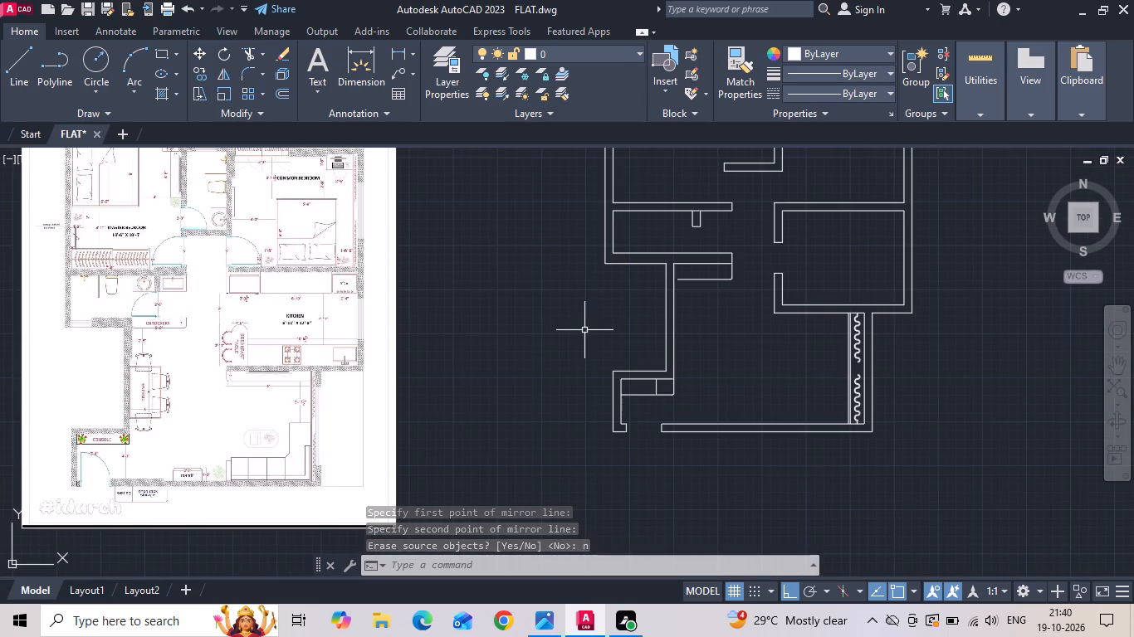
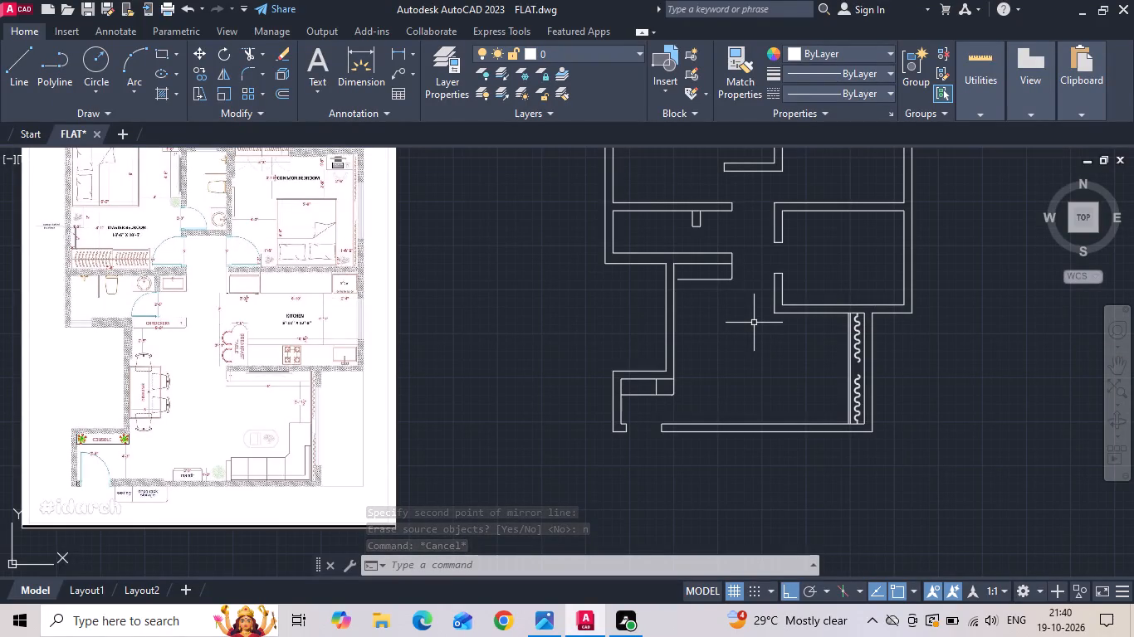
# Save the drawing.
pyautogui.hotkey('ctrl', 's')
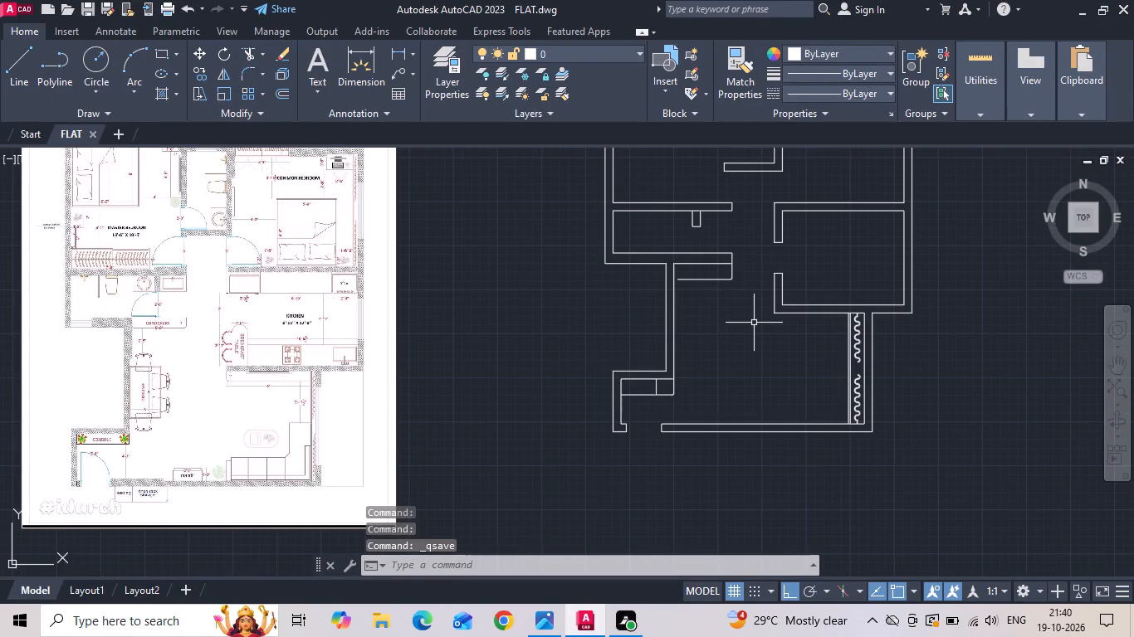
# Insert two Door - Imperial blocks from the architectural tool palettes, one in empty space beside the plan, and close the palettes.
pyautogui.write('tp')
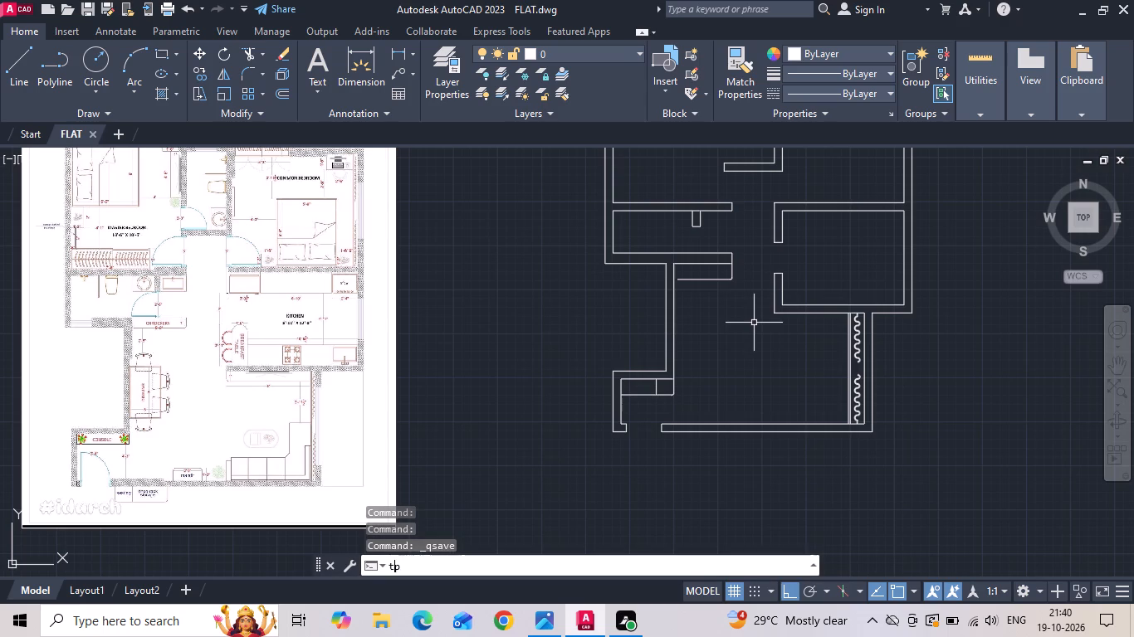
pyautogui.press('space')
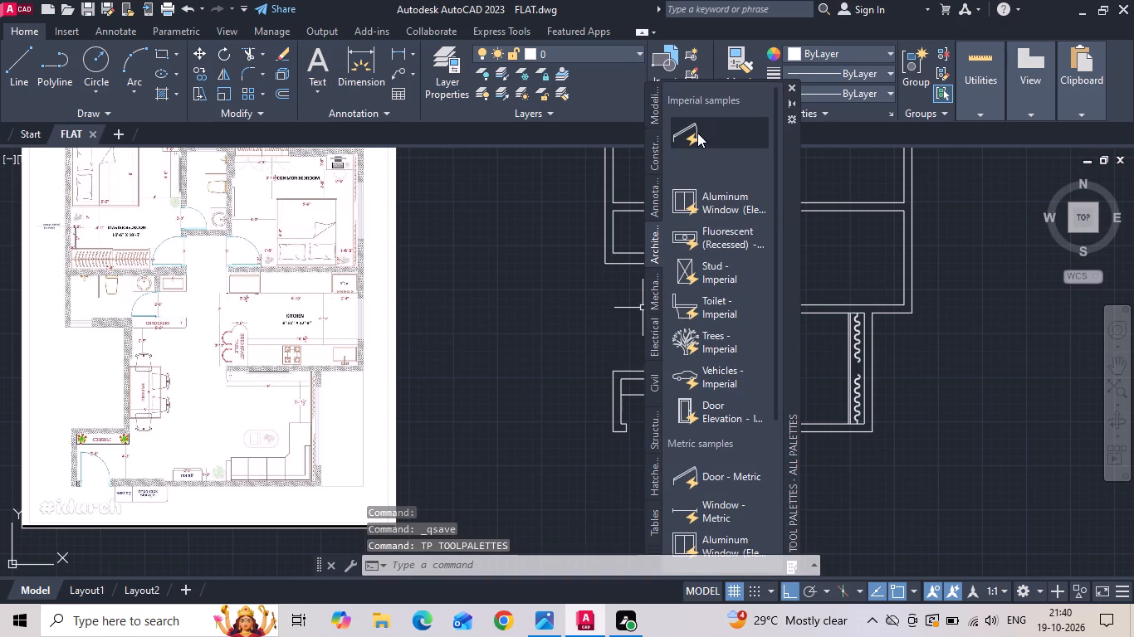
pyautogui.moveTo(697, 132); pyautogui.dragTo(567, 341)
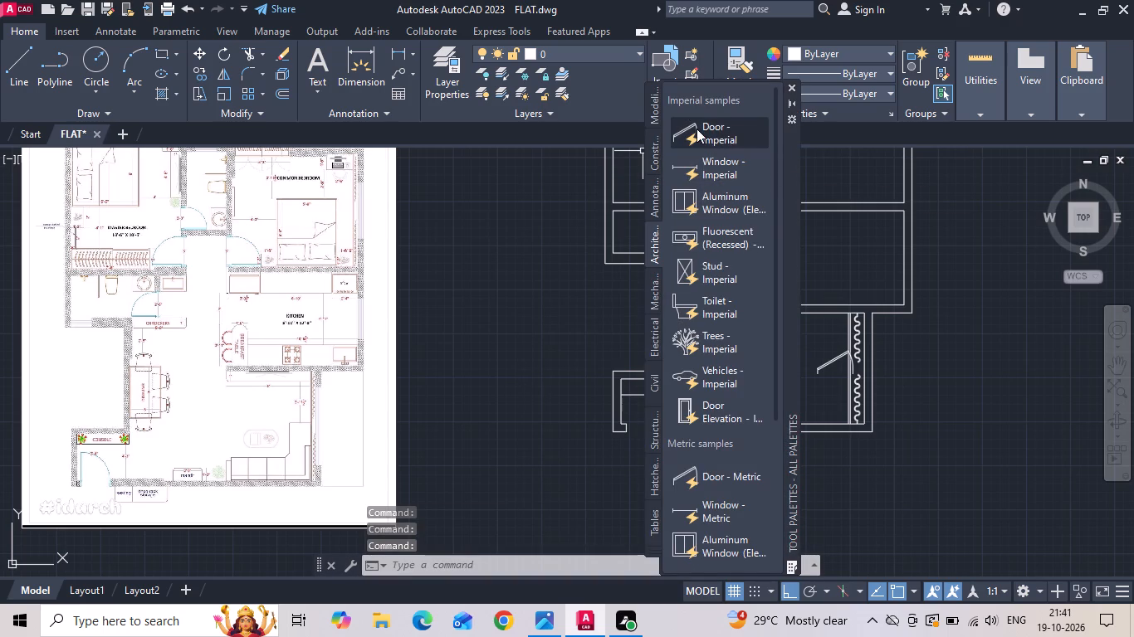
pyautogui.moveTo(697, 129); pyautogui.dragTo(537, 312)
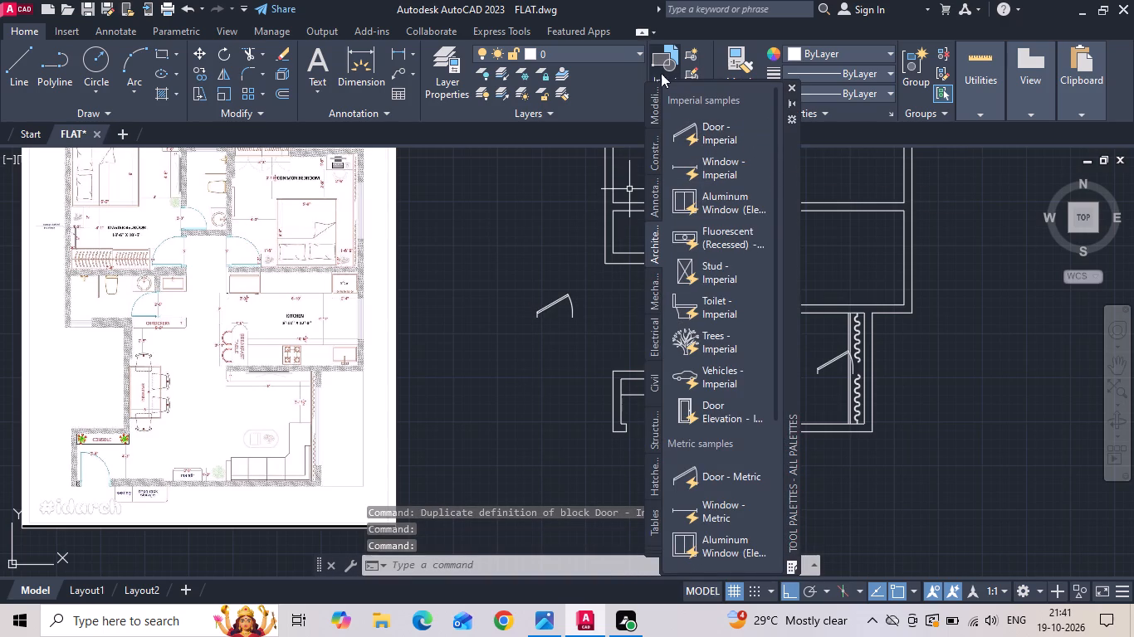
pyautogui.click(793, 88)
# Set the door block in the empty space beside the plan to Open 90º.
pyautogui.click(580, 323)
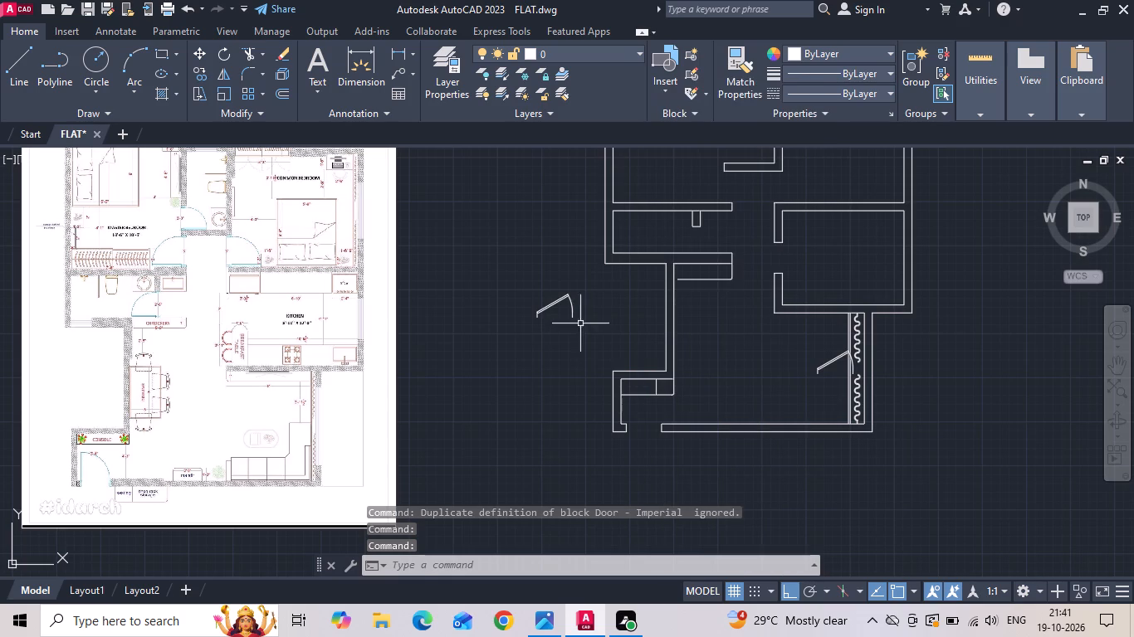
pyautogui.click(565, 301)
pyautogui.rightClick(565, 299)
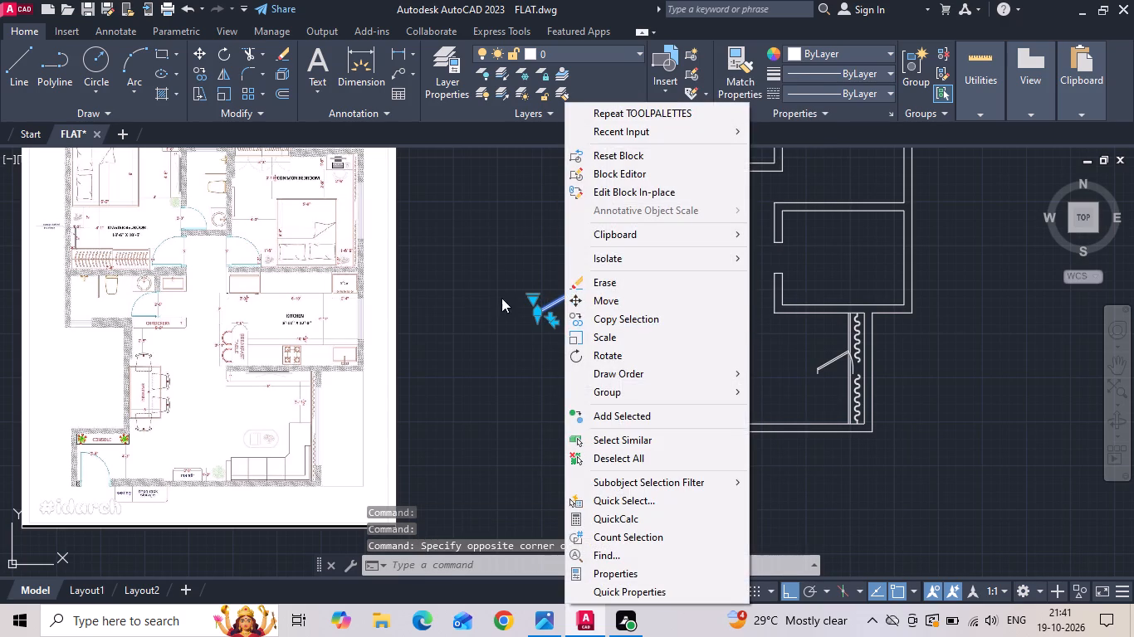
pyautogui.click(501, 298)
pyautogui.click(541, 266)
pyautogui.scroll(2, 537, 301)
pyautogui.click(523, 294)
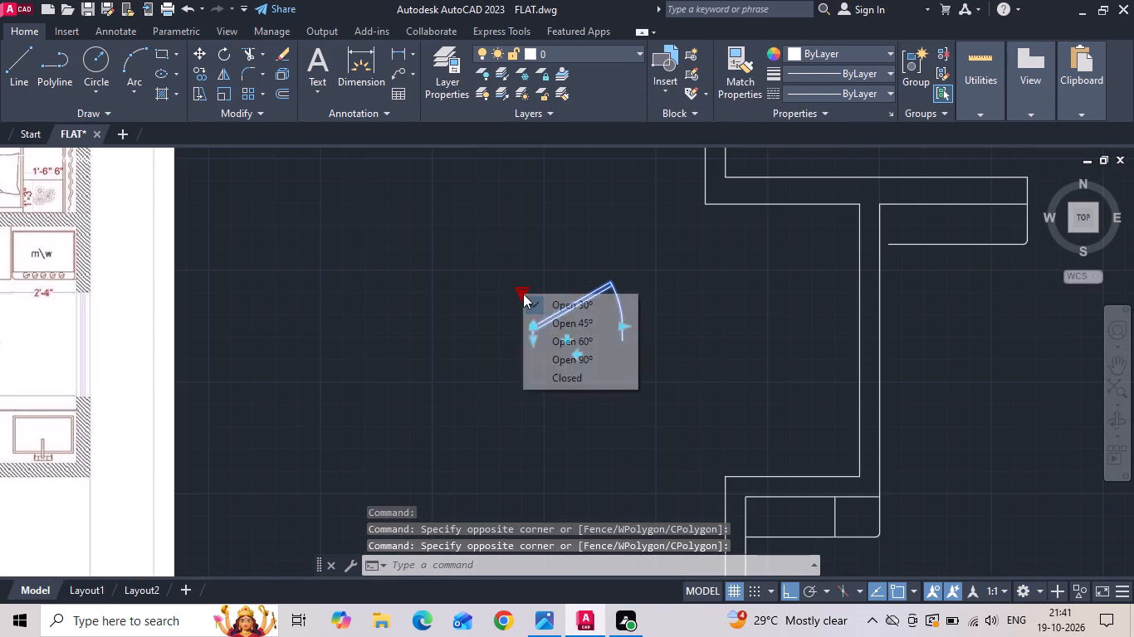
pyautogui.click(548, 353)
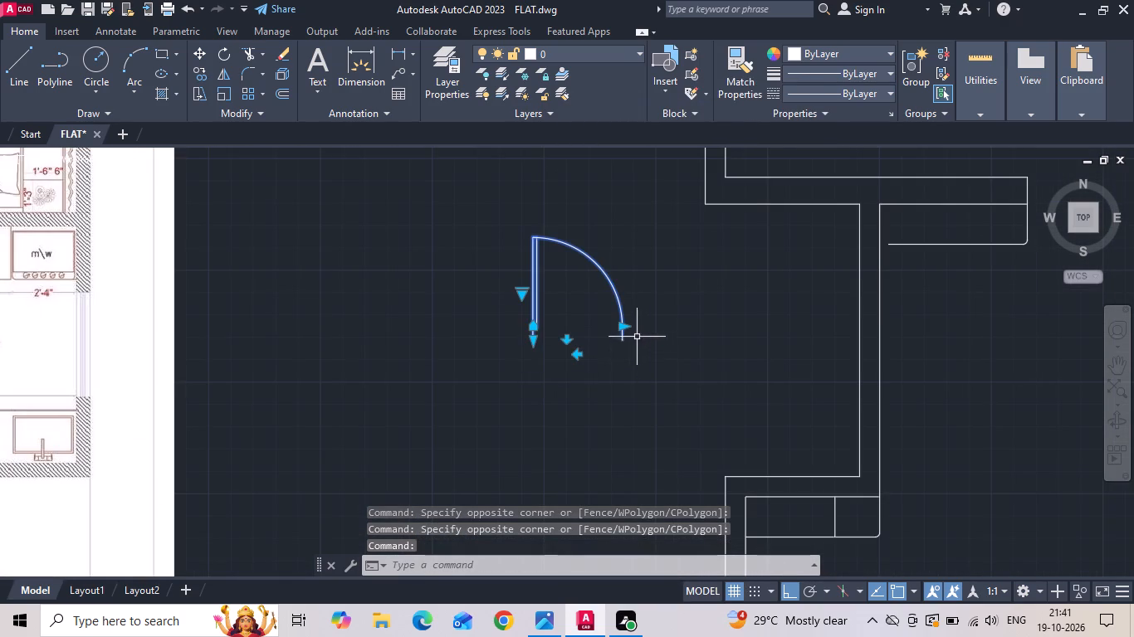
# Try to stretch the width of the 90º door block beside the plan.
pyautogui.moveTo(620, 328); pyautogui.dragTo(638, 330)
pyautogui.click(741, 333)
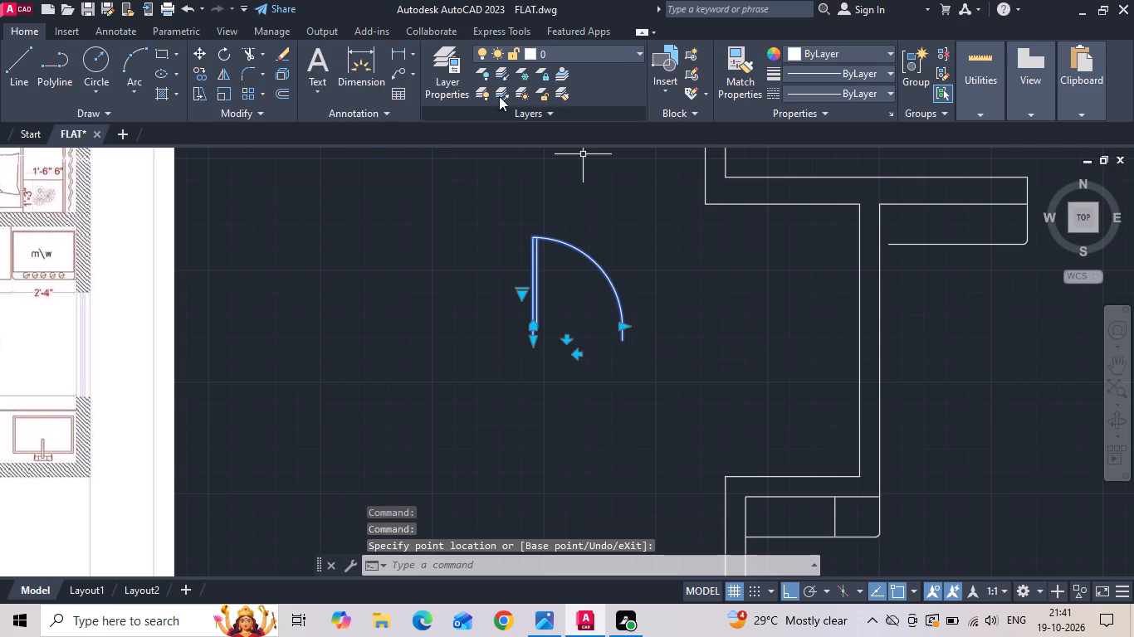
# Measure the door block's opening width between its two jamb ends with a linear dimension.
pyautogui.click(396, 54)
pyautogui.scroll(2, 604, 328)
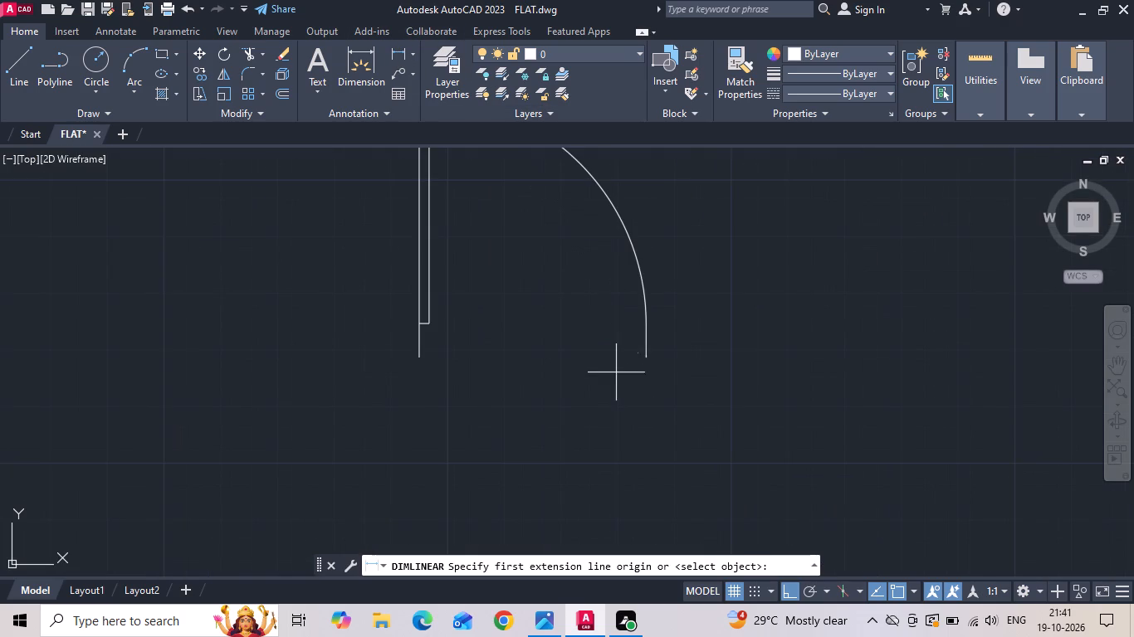
pyautogui.click(643, 356)
pyautogui.click(419, 357)
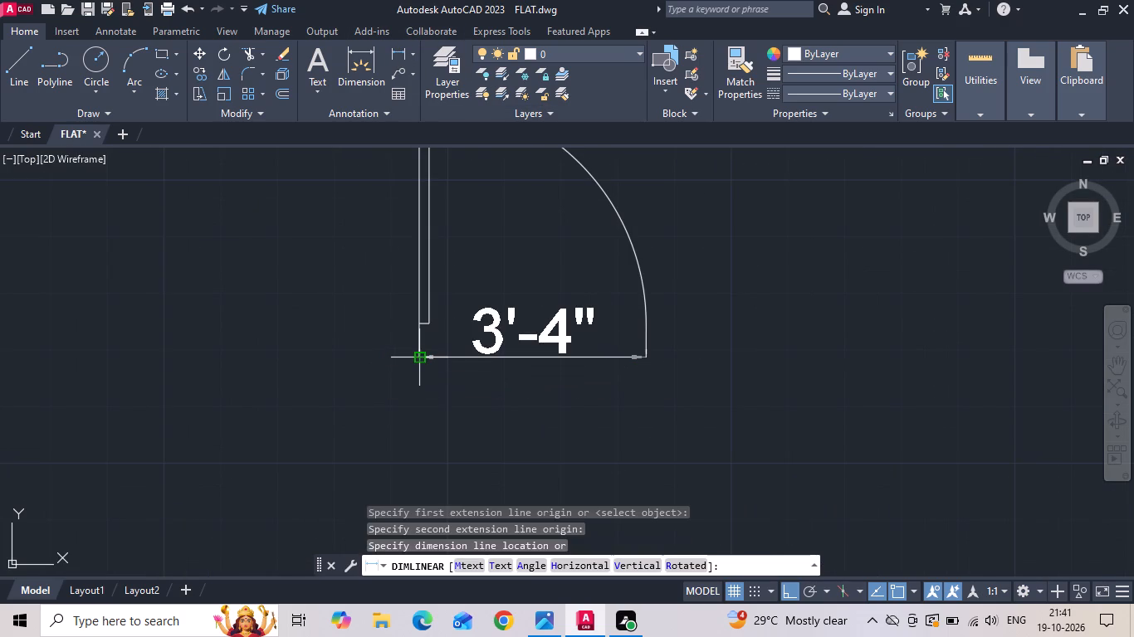
pyautogui.press('Escape')
# Move the door block by its hinge-side jamb end into the entrance opening of the plan's bottom wall.
pyautogui.moveTo(449, 280); pyautogui.dragTo(382, 328)
pyautogui.click(351, 346)
pyautogui.rightClick(348, 349)
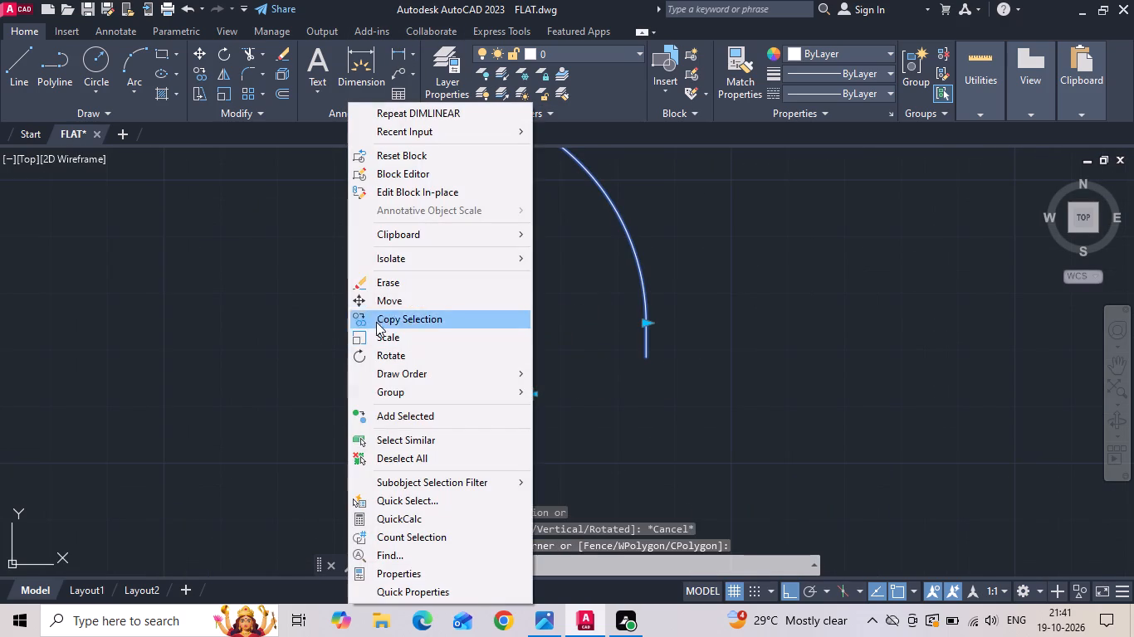
pyautogui.click(383, 309)
pyautogui.click(416, 357)
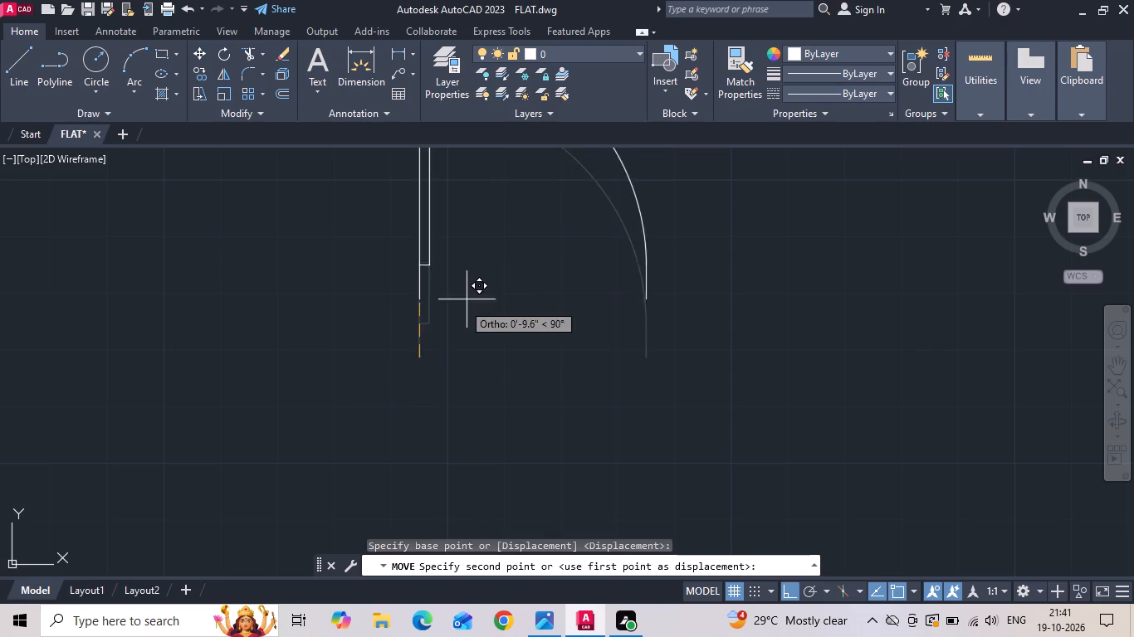
pyautogui.scroll(-7, 481, 284)
pyautogui.scroll(4, 549, 338)
pyautogui.moveTo(308, 237); pyautogui.dragTo(376, 438, button='middle')
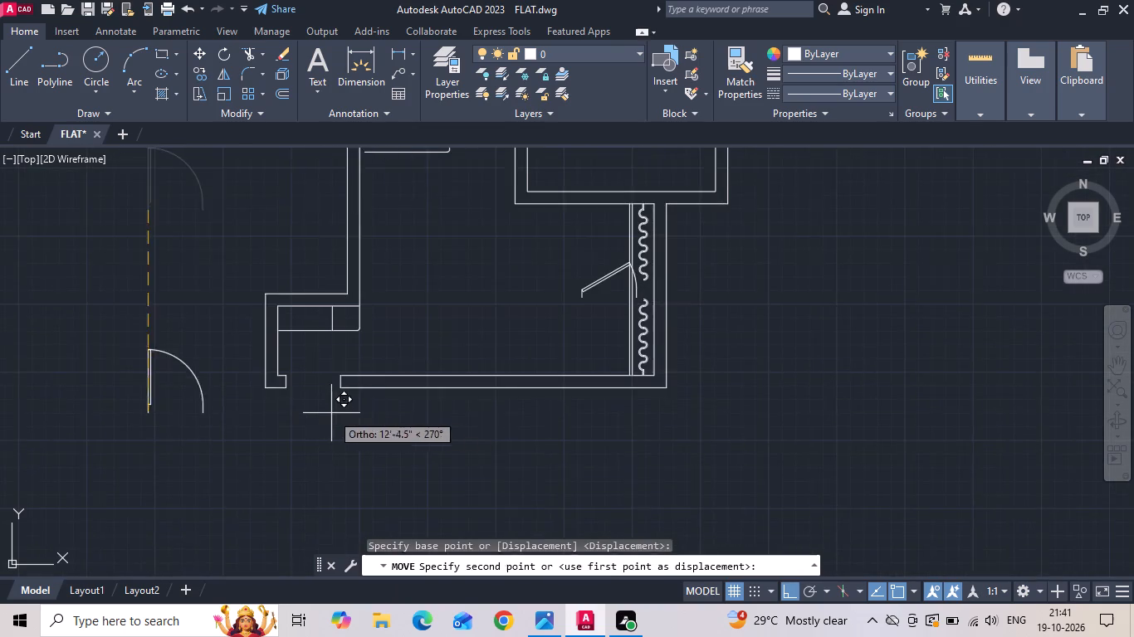
pyautogui.scroll(1, 297, 401)
pyautogui.click(281, 378)
pyautogui.click(350, 320)
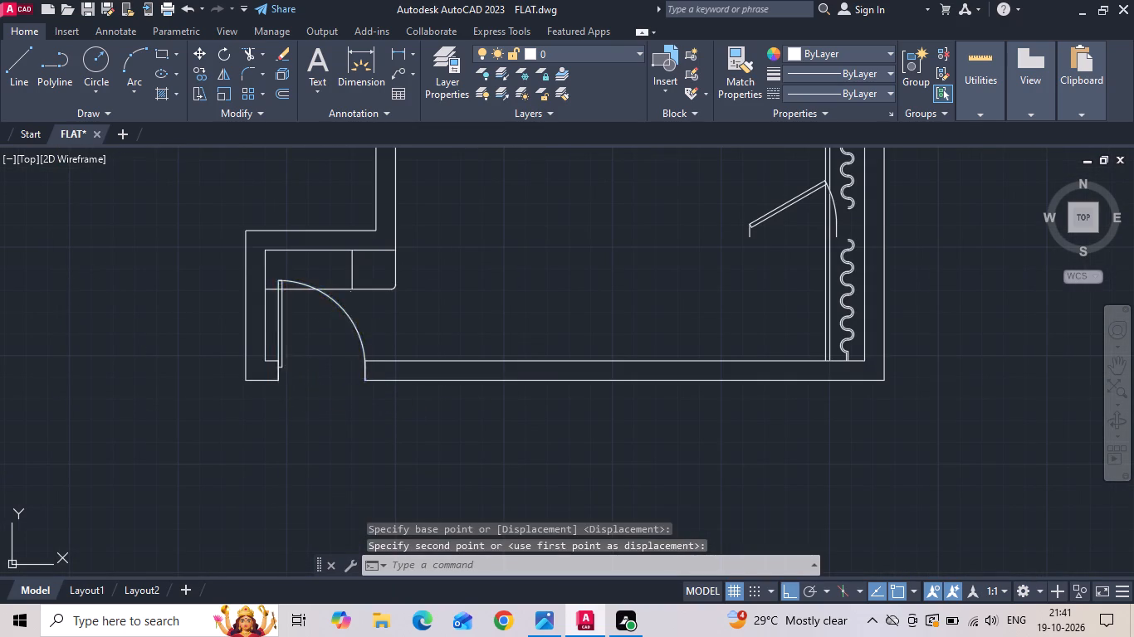
# Copy the entrance door to the empty area outside the wall, directly above the entrance recess.
pyautogui.rightClick(350, 320)
pyautogui.click(379, 311)
pyautogui.scroll(-3, 386, 452)
pyautogui.click(381, 453)
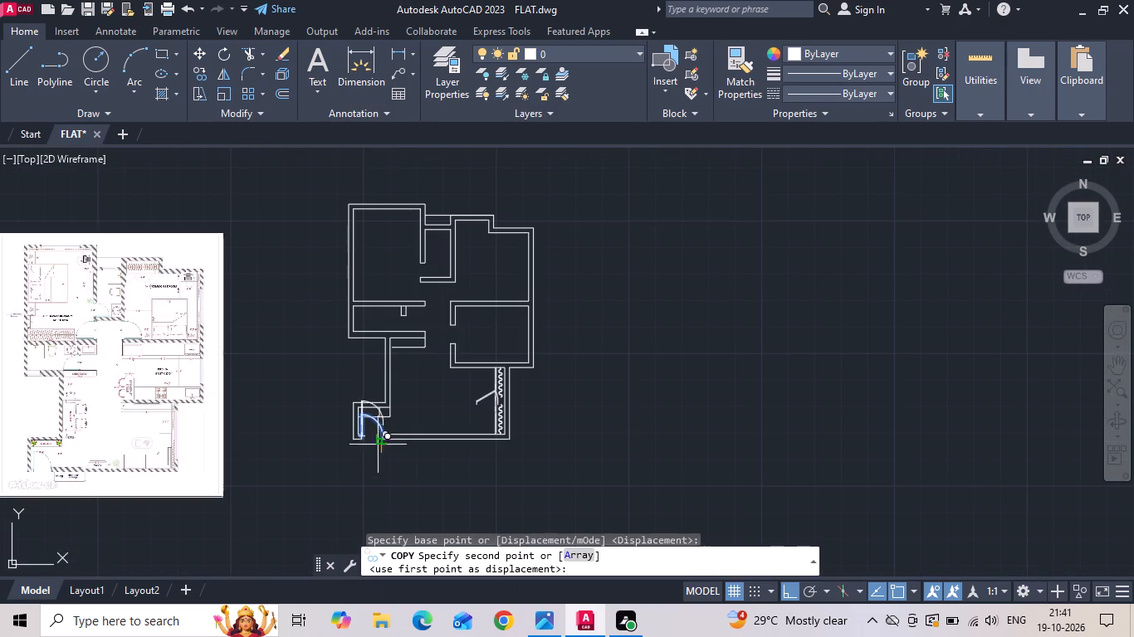
pyautogui.scroll(2, 326, 379)
pyautogui.click(325, 378)
pyautogui.press('Escape')
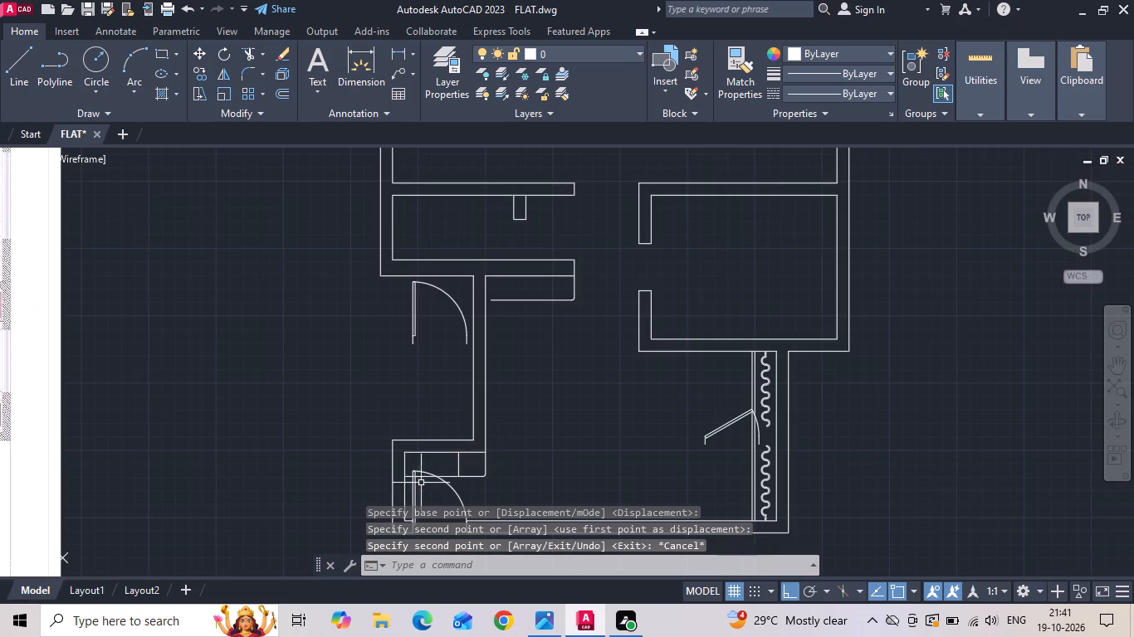
# Move the lower edge and rounded corner of the console box above the entrance door up by 6 inches.
pyautogui.scroll(3, 428, 492)
pyautogui.press('Escape')
pyautogui.moveTo(547, 403); pyautogui.dragTo(539, 435)
pyautogui.click(532, 448)
pyautogui.scroll(2, 600, 402)
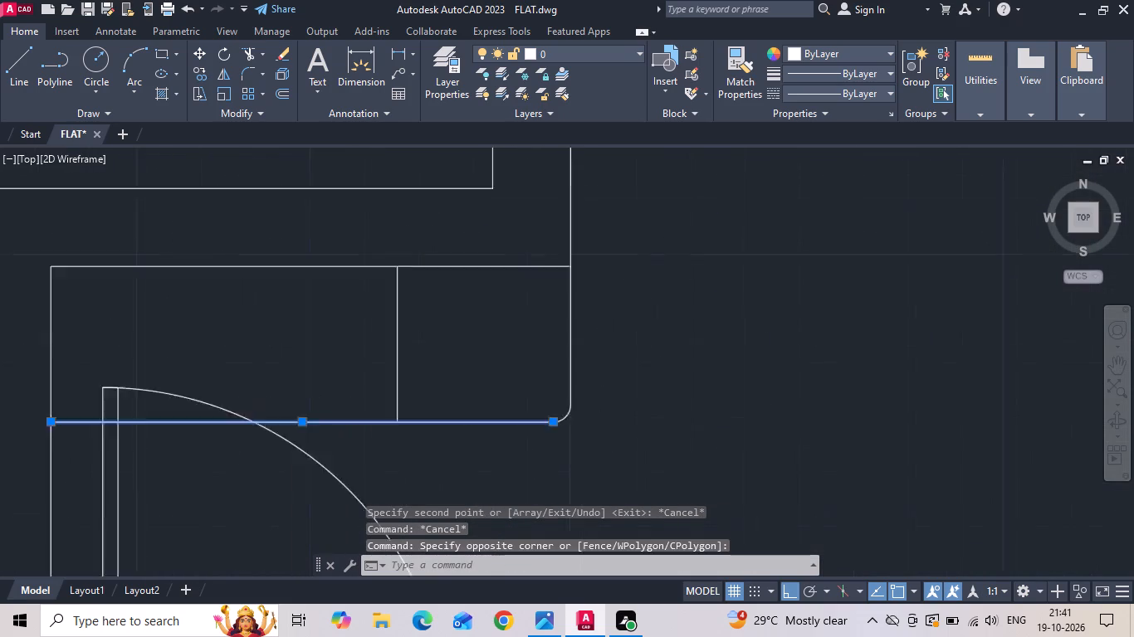
pyautogui.scroll(1, 602, 402)
pyautogui.moveTo(529, 435); pyautogui.dragTo(521, 436)
pyautogui.click(457, 423)
pyautogui.rightClick(455, 422)
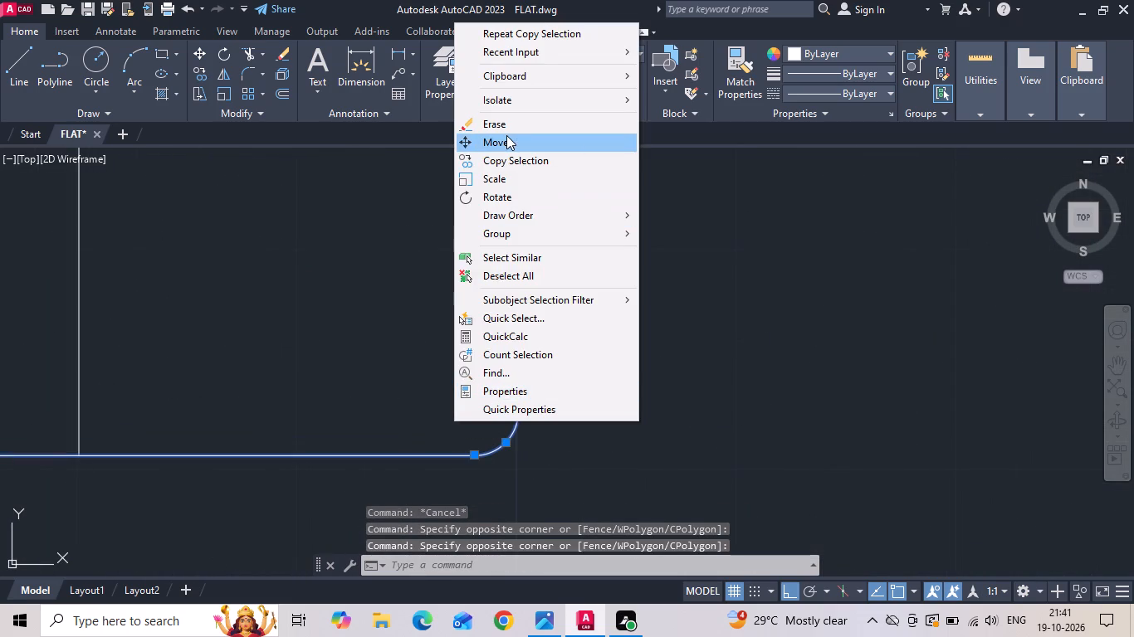
pyautogui.click(506, 135)
pyautogui.moveTo(722, 404); pyautogui.dragTo(724, 387)
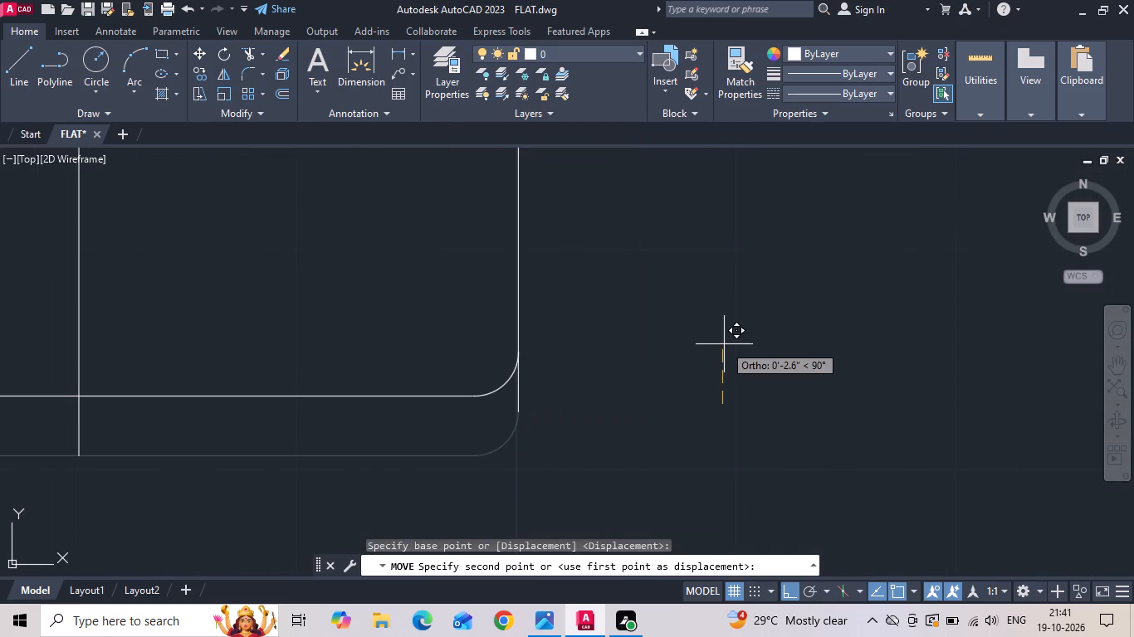
pyautogui.write('6')
pyautogui.press('space')
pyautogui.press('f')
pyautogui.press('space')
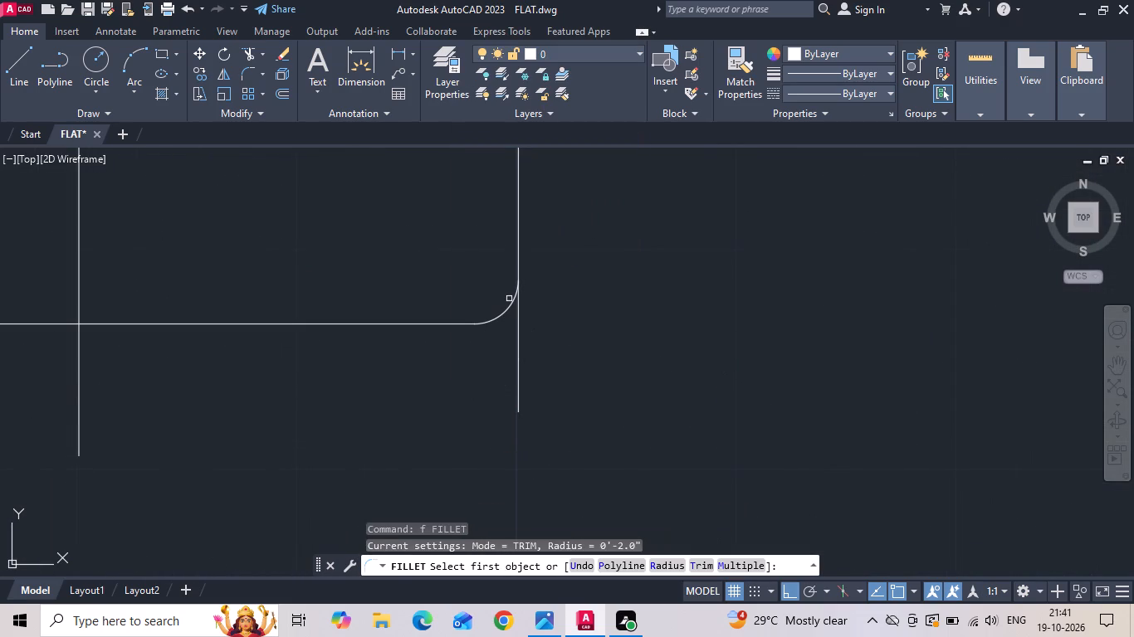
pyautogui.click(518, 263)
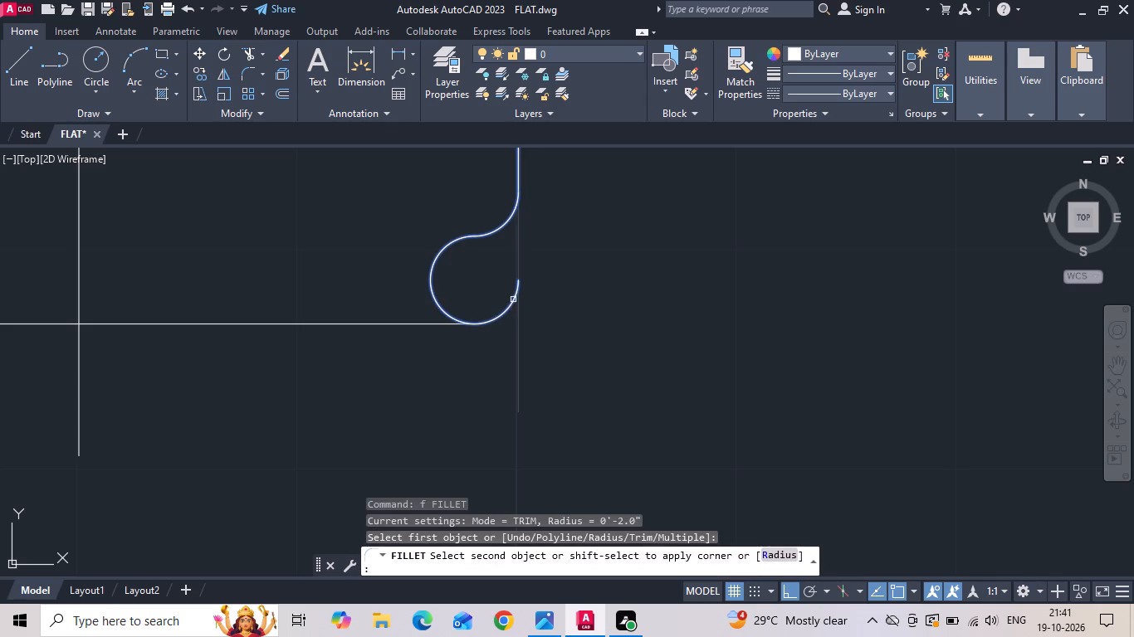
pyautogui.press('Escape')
# Shorten the console's vertical end line so it stops at the start of the rounded corner.
pyautogui.moveTo(525, 341); pyautogui.dragTo(511, 369)
pyautogui.click(508, 374)
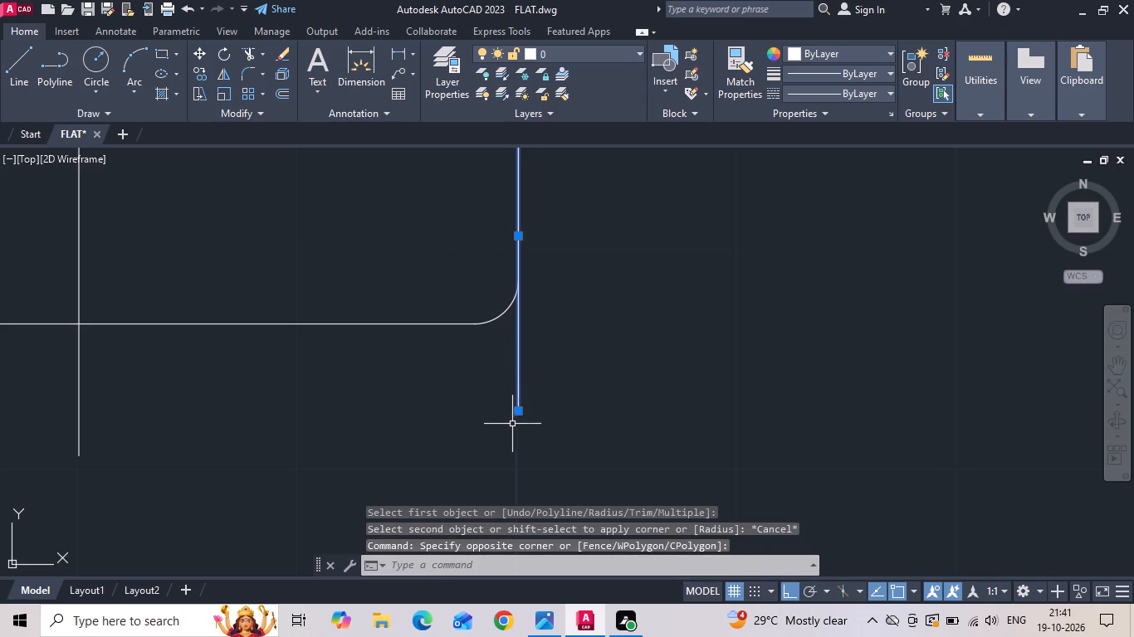
pyautogui.click(516, 413)
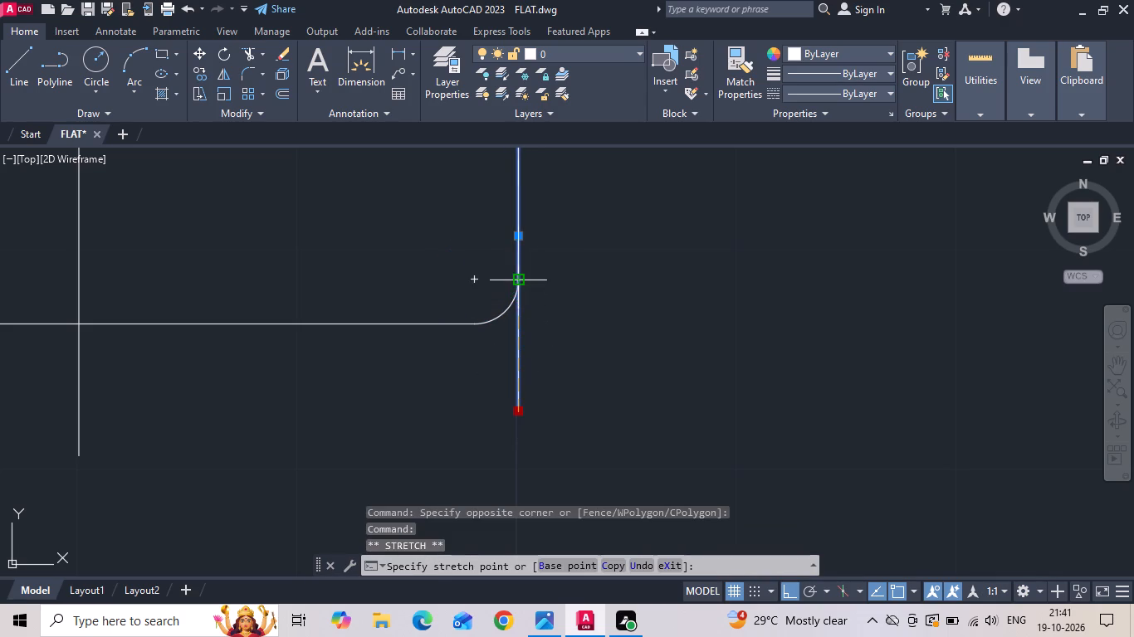
pyautogui.click(516, 284)
pyautogui.scroll(-2, 653, 340)
pyautogui.press('Escape')
# Trim away the vertical divider inside the console box, including the part extending below its lower edge.
pyautogui.press('t')
pyautogui.press('r')
pyautogui.press('space')
pyautogui.moveTo(431, 346); pyautogui.dragTo(426, 350)
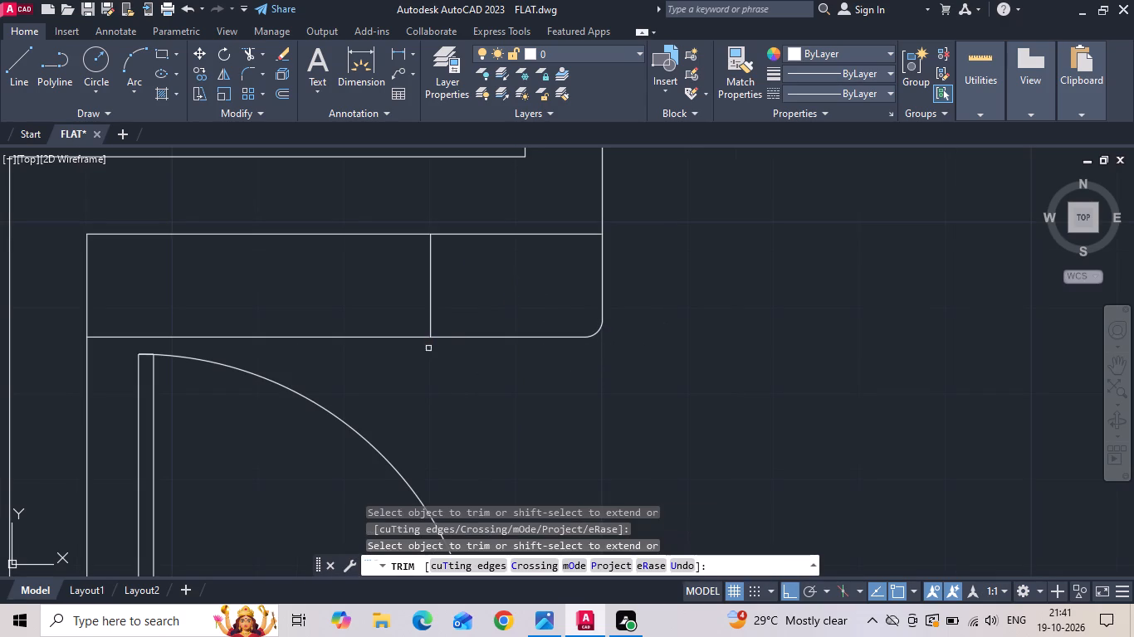
pyautogui.moveTo(426, 350); pyautogui.dragTo(417, 360)
pyautogui.moveTo(434, 308); pyautogui.dragTo(384, 307)
pyautogui.click(384, 307)
pyautogui.scroll(-1, 408, 300)
pyautogui.press('Escape')
# Stretch the copied door block outside the wall to a narrower width.
pyautogui.scroll(-3, 408, 299)
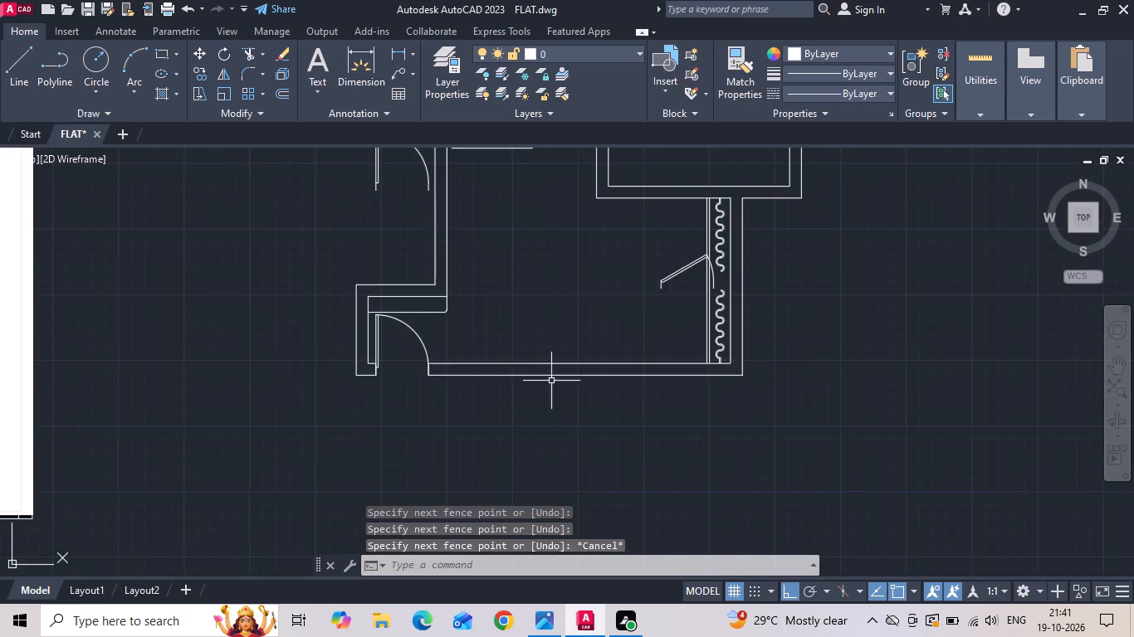
pyautogui.scroll(-2, 572, 377)
pyautogui.scroll(1, 467, 313)
pyautogui.click(516, 284)
pyautogui.click(501, 292)
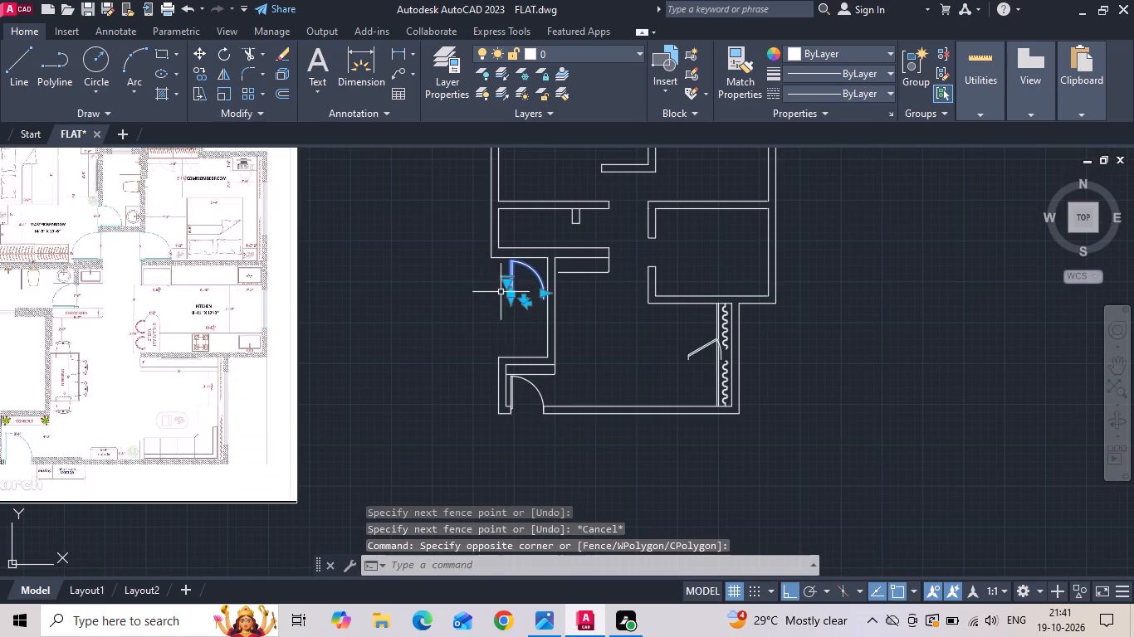
pyautogui.scroll(3, 521, 286)
pyautogui.click(603, 318)
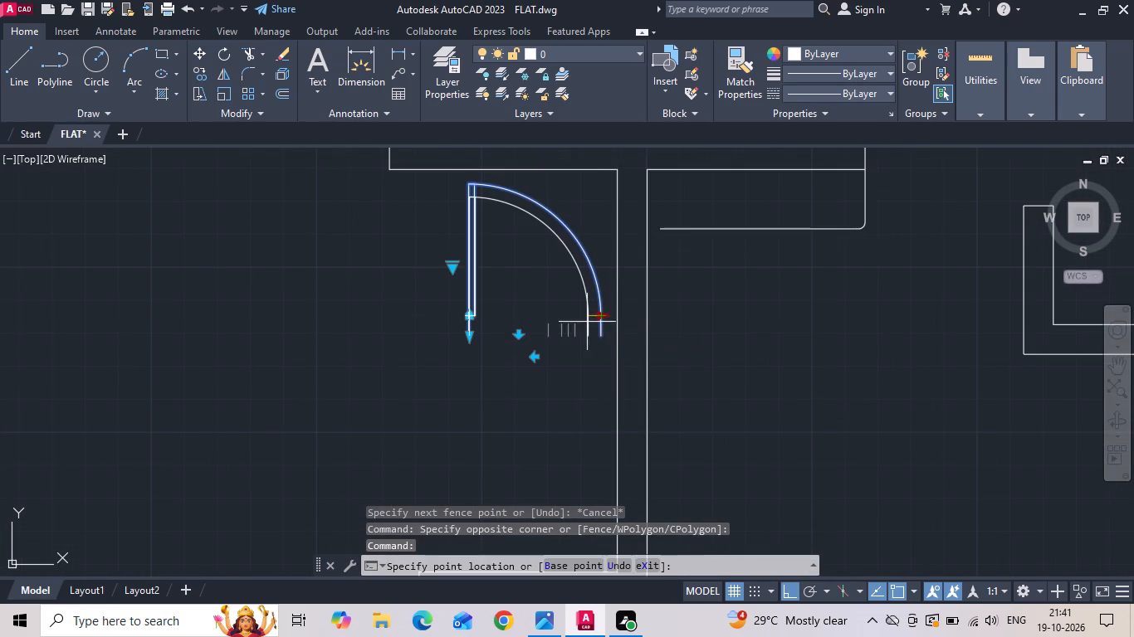
pyautogui.click(582, 323)
pyautogui.scroll(3, 588, 305)
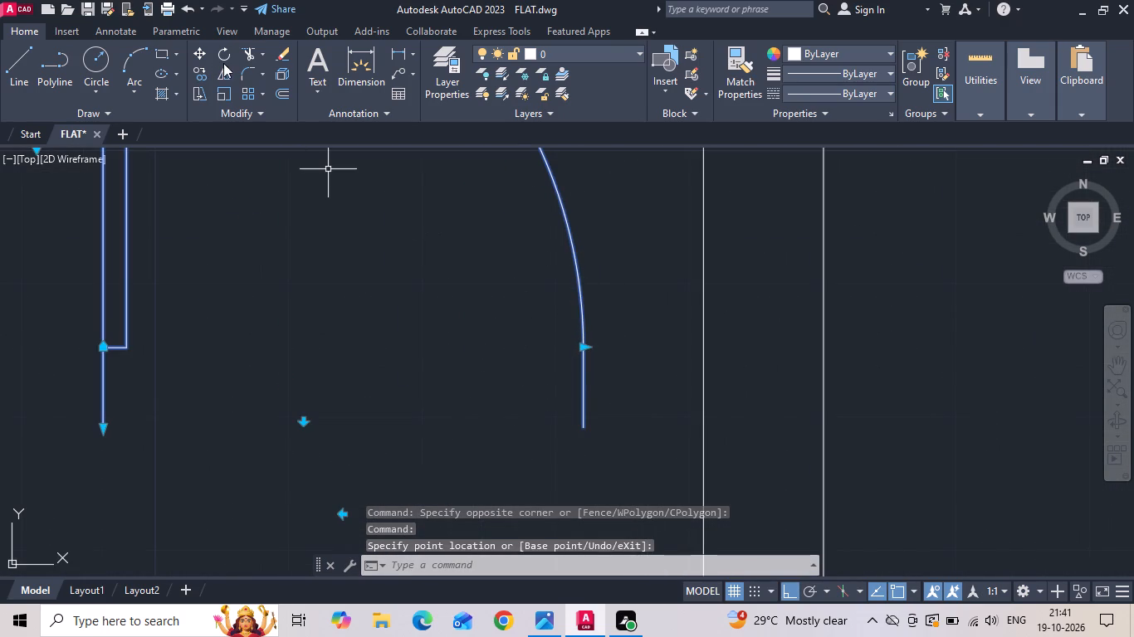
pyautogui.press('Escape')
# Measure the narrowed door copy's width between its jamb ends with a linear dimension.
pyautogui.click(393, 48)
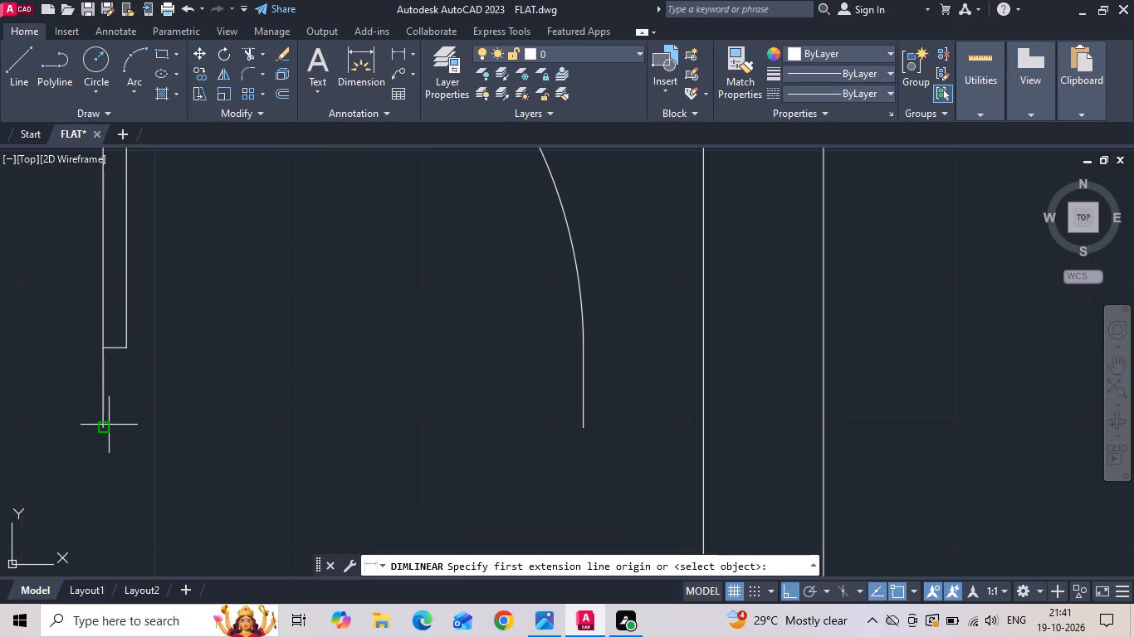
pyautogui.click(109, 425)
pyautogui.click(586, 426)
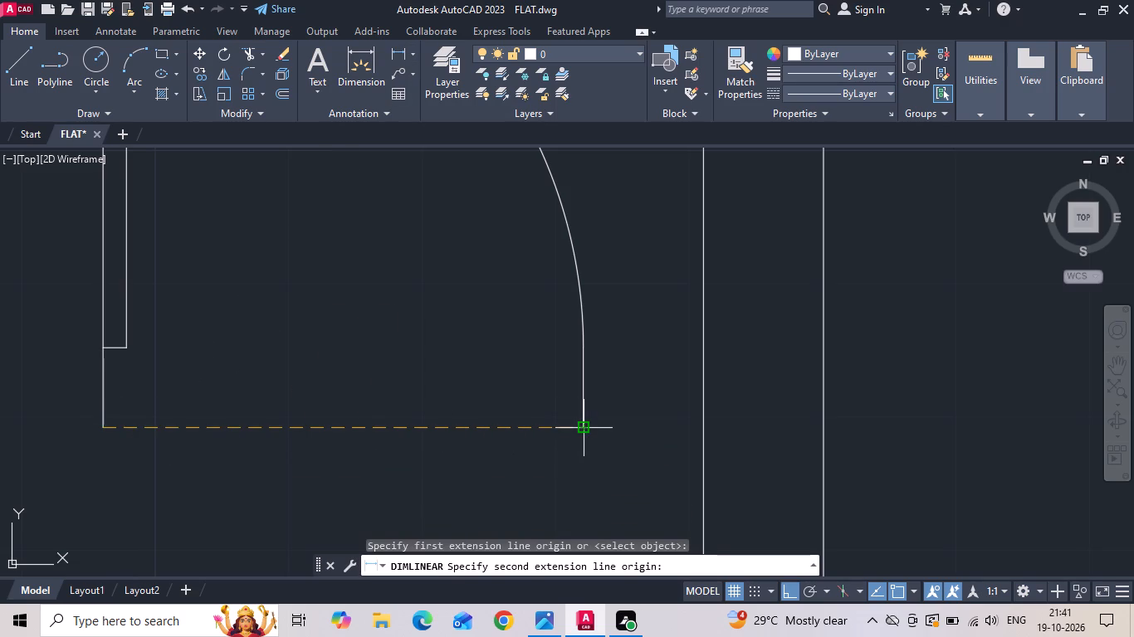
pyautogui.press('Escape')
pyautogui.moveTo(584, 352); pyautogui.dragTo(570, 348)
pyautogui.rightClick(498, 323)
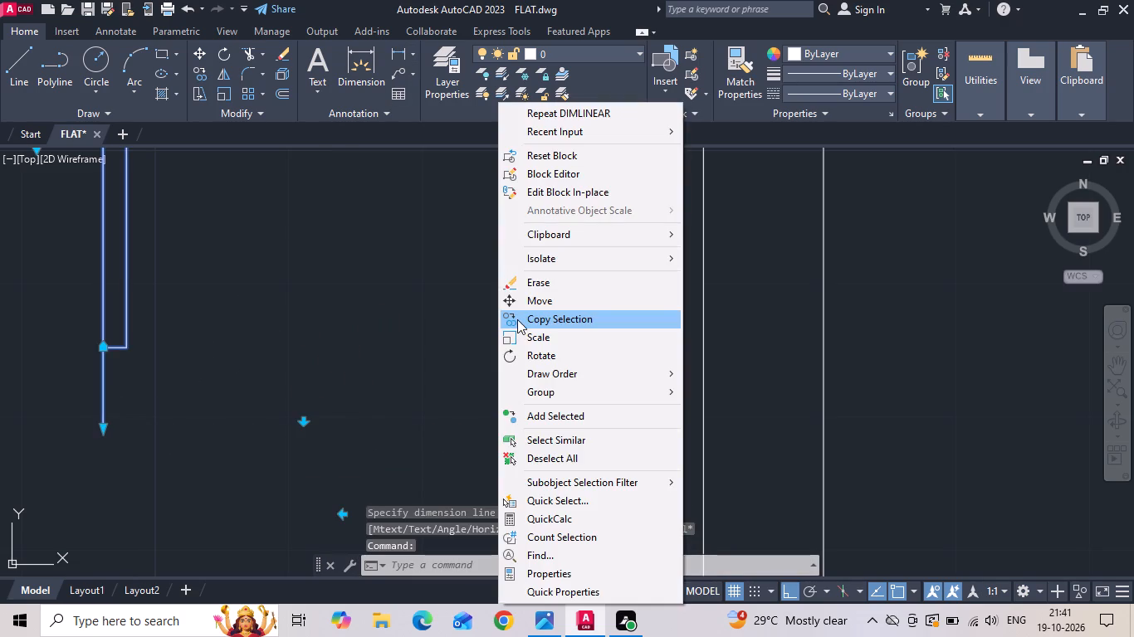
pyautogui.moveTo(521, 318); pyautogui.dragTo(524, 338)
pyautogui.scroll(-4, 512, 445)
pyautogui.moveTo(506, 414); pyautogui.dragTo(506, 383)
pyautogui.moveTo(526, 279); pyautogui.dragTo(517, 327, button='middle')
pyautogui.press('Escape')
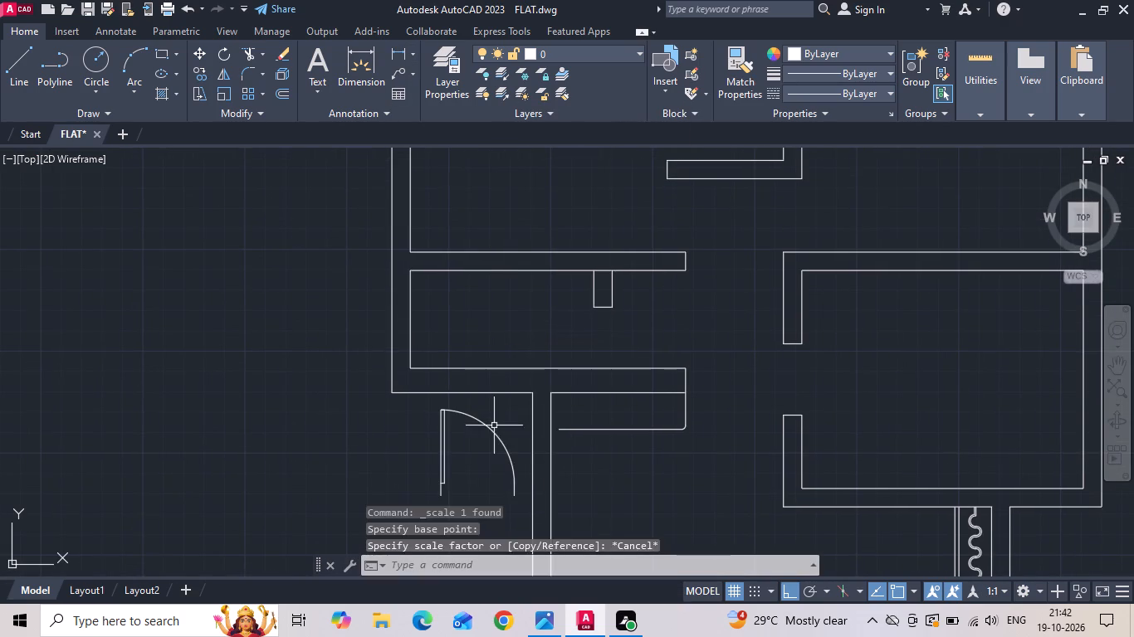
# Move the narrowed door block from outside the wall up into the large room above the small room.
pyautogui.click(494, 432)
pyautogui.rightClick(494, 432)
pyautogui.click(527, 299)
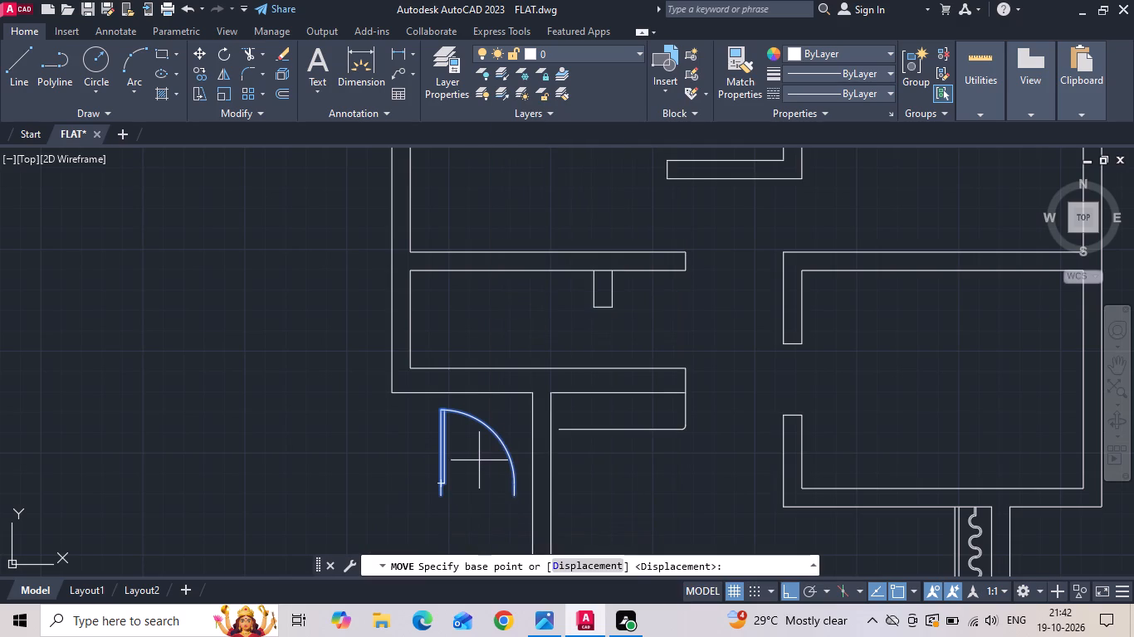
pyautogui.moveTo(479, 460); pyautogui.dragTo(480, 452)
pyautogui.moveTo(543, 283); pyautogui.dragTo(520, 412, button='middle')
pyautogui.click(530, 319)
pyautogui.press('Escape')
# Rotate the narrowed door block 90° counterclockwise so its leaf lies horizontally.
pyautogui.moveTo(531, 324); pyautogui.dragTo(532, 327)
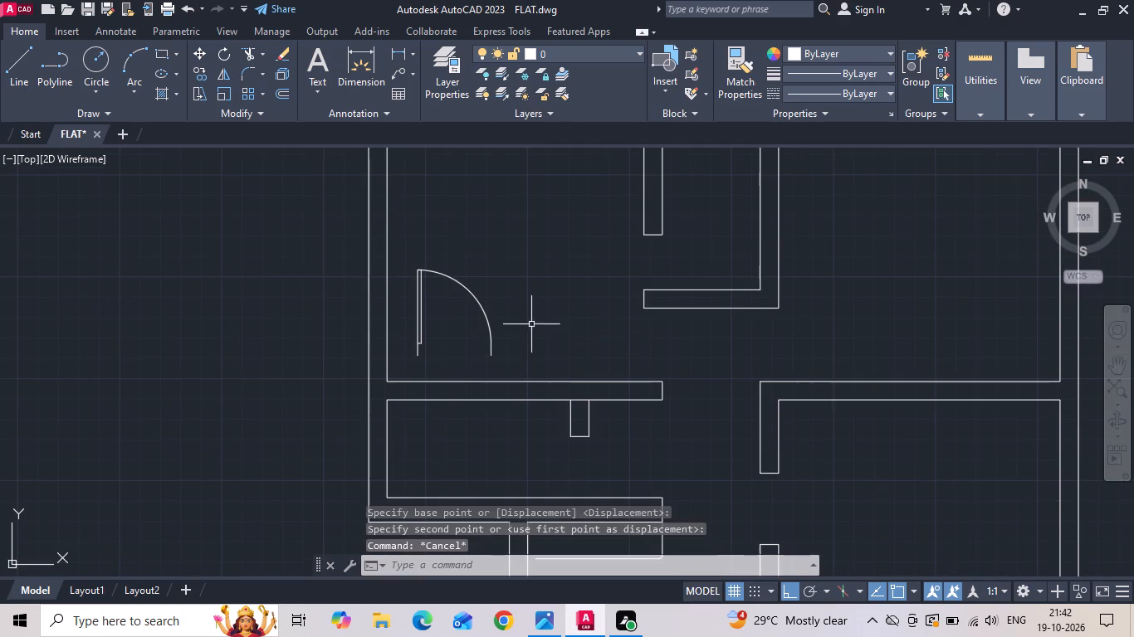
pyautogui.moveTo(532, 327); pyautogui.dragTo(525, 333)
pyautogui.click(488, 338)
pyautogui.rightClick(486, 338)
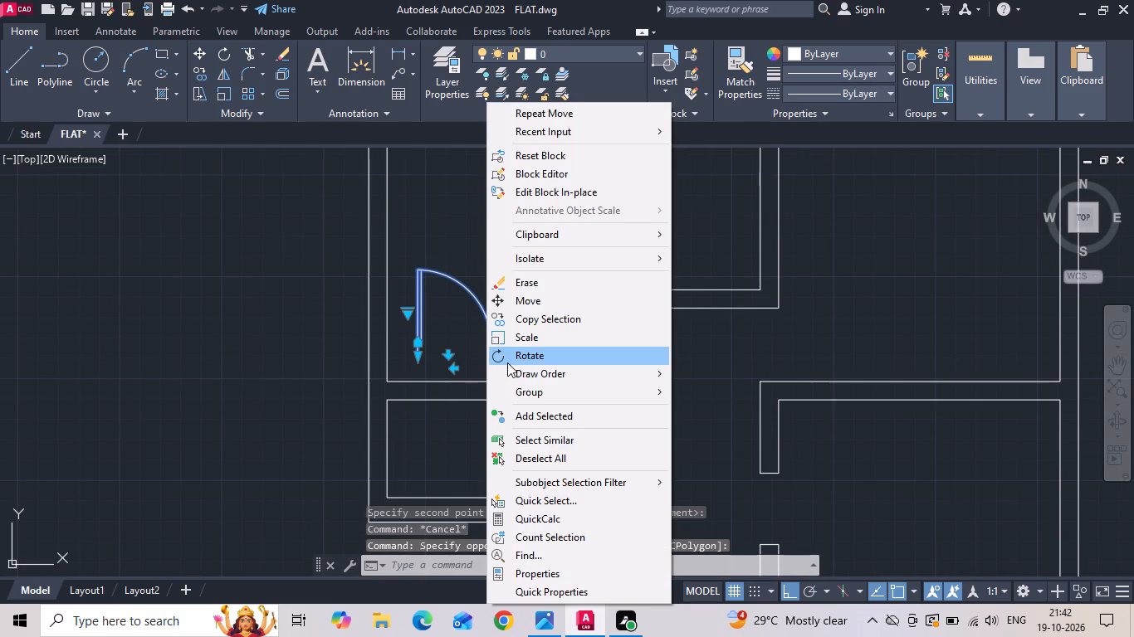
pyautogui.click(507, 362)
pyautogui.click(526, 343)
pyautogui.click(526, 296)
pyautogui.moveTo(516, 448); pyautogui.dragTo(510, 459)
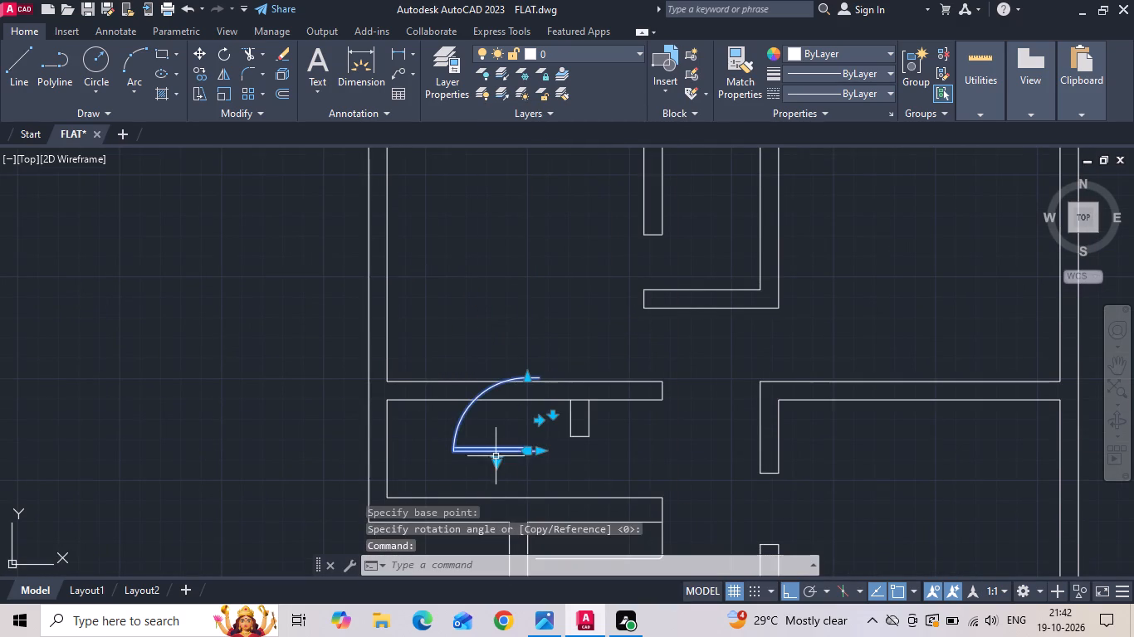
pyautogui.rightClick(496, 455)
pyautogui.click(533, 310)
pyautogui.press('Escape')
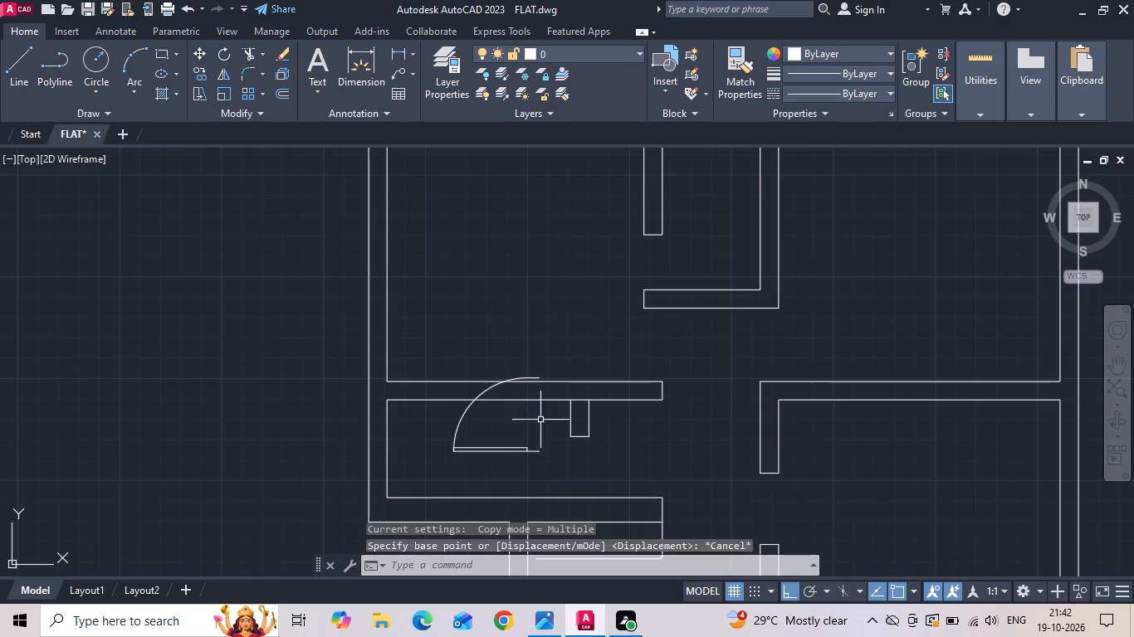
# Move the rotated door block so its lower jamb end snaps to the upper corner of the left partition's free end.
pyautogui.click(535, 452)
pyautogui.rightClick(533, 450)
pyautogui.click(569, 307)
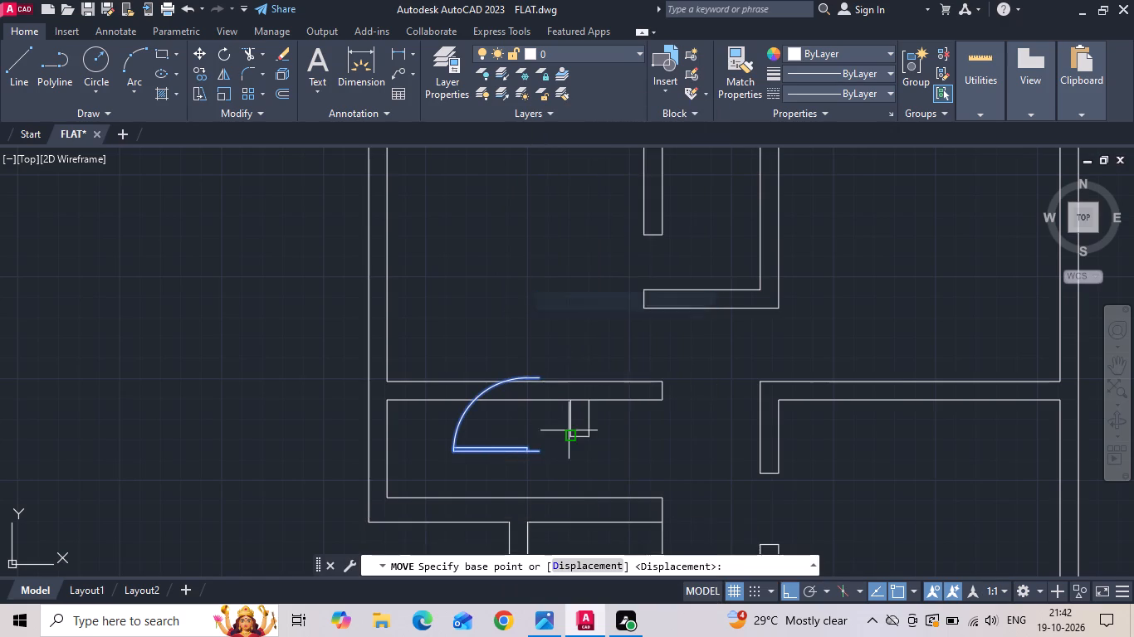
pyautogui.scroll(1, 569, 431)
pyautogui.moveTo(521, 464); pyautogui.dragTo(529, 460)
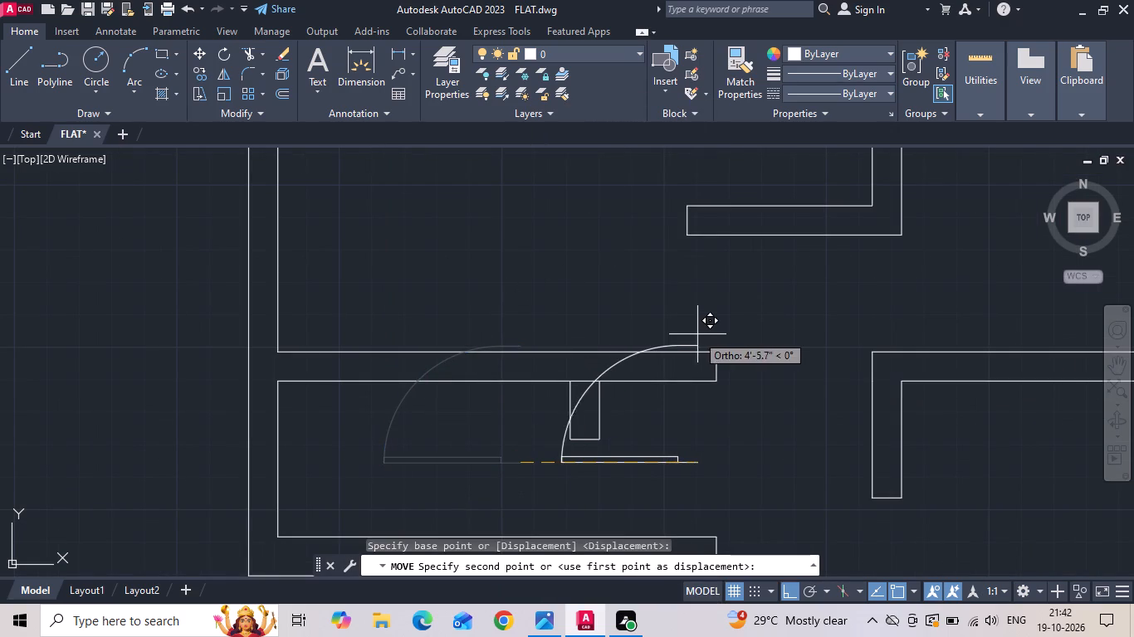
pyautogui.click(716, 352)
# Mirror the door block about a vertical line in the passage, keeping the original.
pyautogui.moveTo(748, 302); pyautogui.dragTo(582, 301)
pyautogui.click(490, 293)
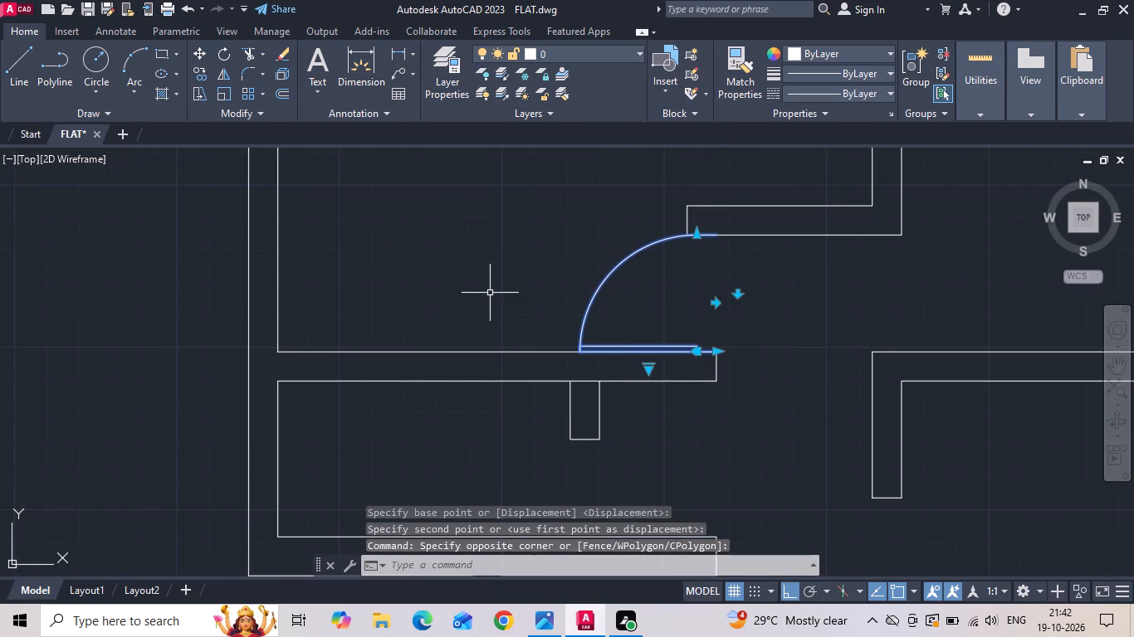
pyautogui.write('mi')
pyautogui.press('space')
pyautogui.moveTo(799, 309); pyautogui.dragTo(788, 351)
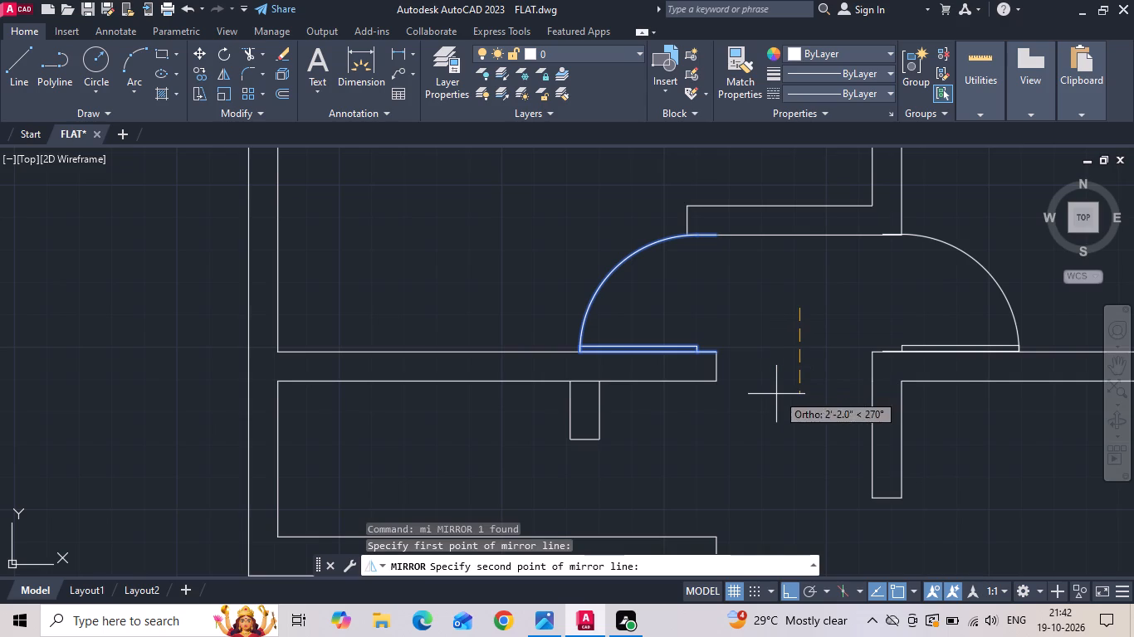
pyautogui.click(776, 395)
pyautogui.write('n')
pyautogui.press('space')
# Move the mirrored door block so its lower jamb end snaps to the outer corner of the opposite room's wall.
pyautogui.moveTo(1009, 270); pyautogui.dragTo(969, 280)
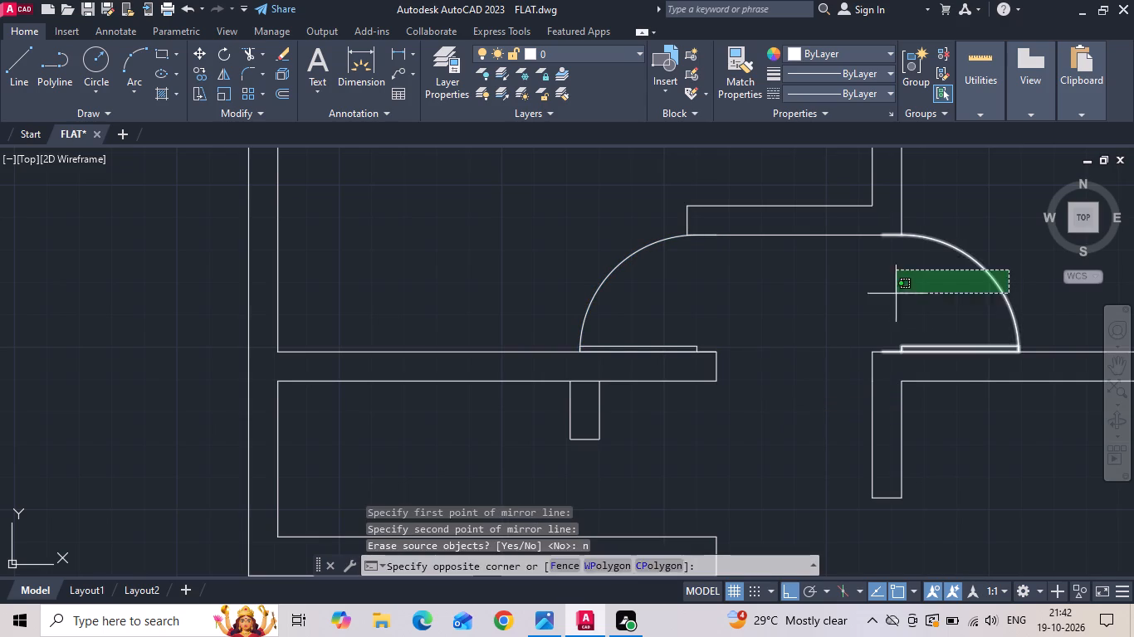
pyautogui.click(847, 295)
pyautogui.rightClick(846, 295)
pyautogui.click(860, 308)
pyautogui.scroll(2, 922, 316)
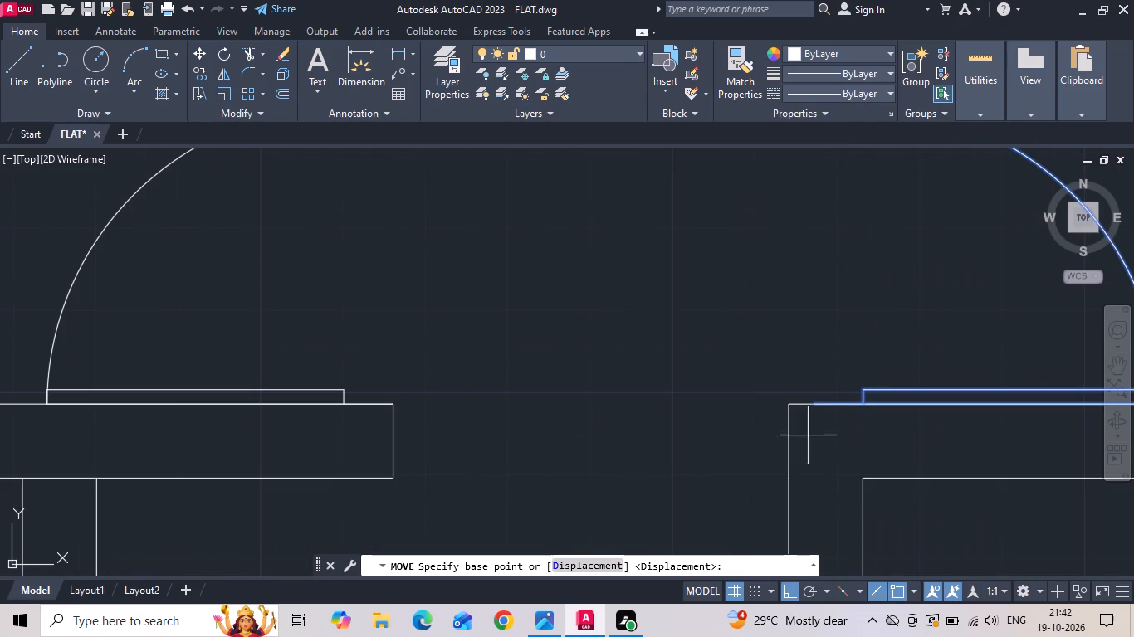
pyautogui.click(813, 401)
pyautogui.click(784, 401)
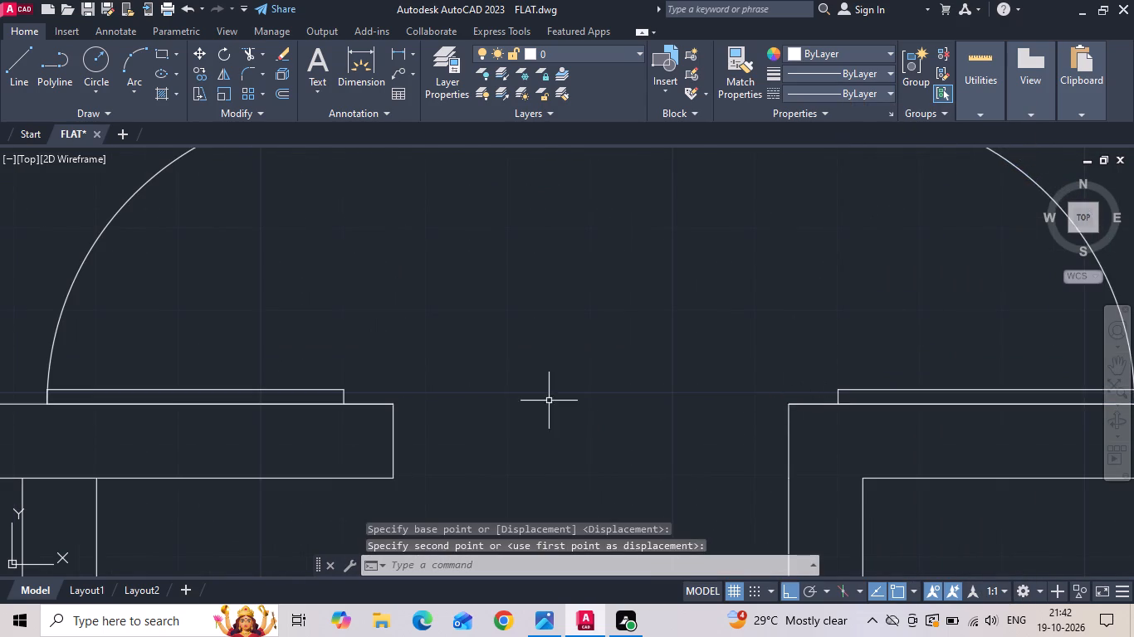
# Trim the wall line crossing the top of the short stub wall below the left door.
pyautogui.scroll(-3, 414, 401)
pyautogui.write('tr')
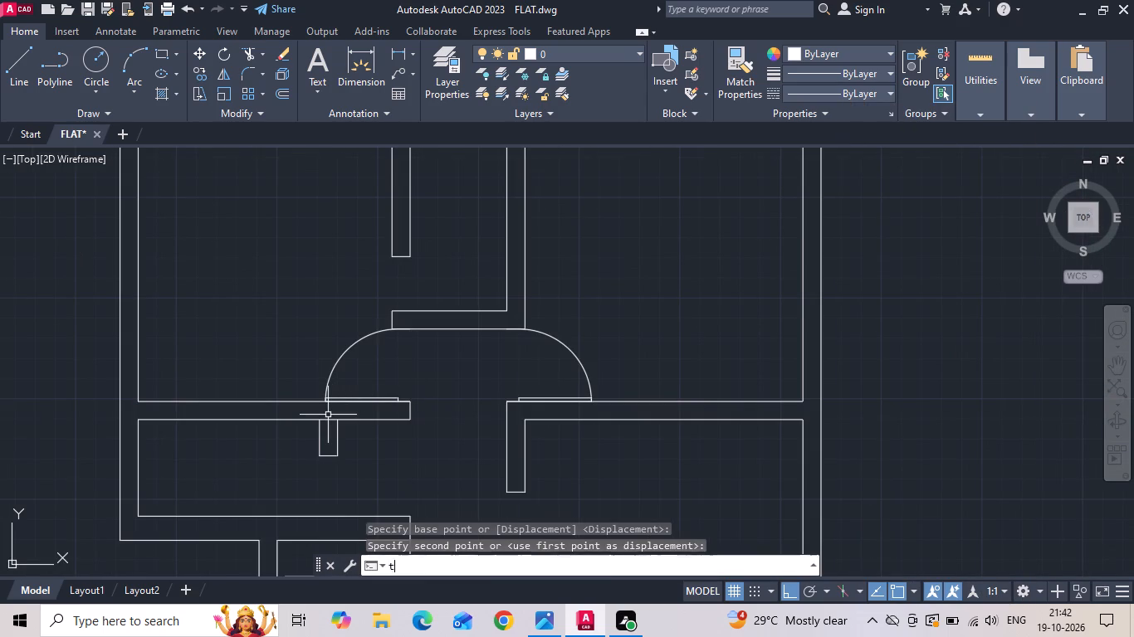
pyautogui.press('space')
pyautogui.press('space')
pyautogui.click(327, 421)
pyautogui.press('Escape')
# Copy the left door block straight down to just below the partition, beside the short stub wall.
pyautogui.click(341, 362)
pyautogui.click(330, 343)
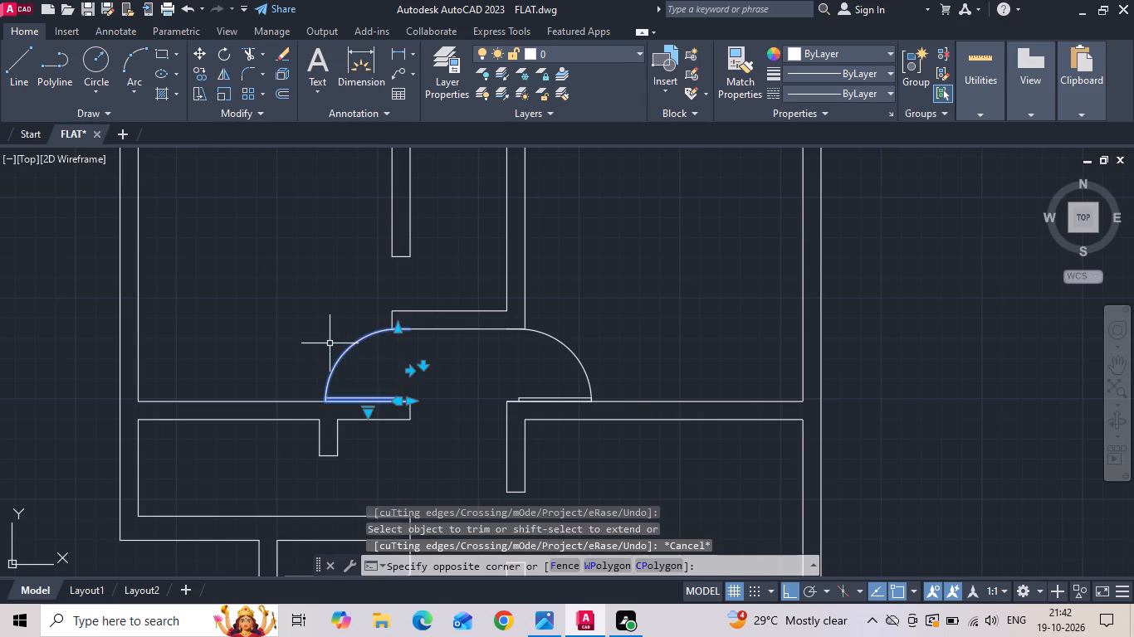
pyautogui.rightClick(330, 343)
pyautogui.click(364, 314)
pyautogui.moveTo(372, 355); pyautogui.dragTo(373, 367)
pyautogui.moveTo(374, 395); pyautogui.dragTo(374, 382, button='middle')
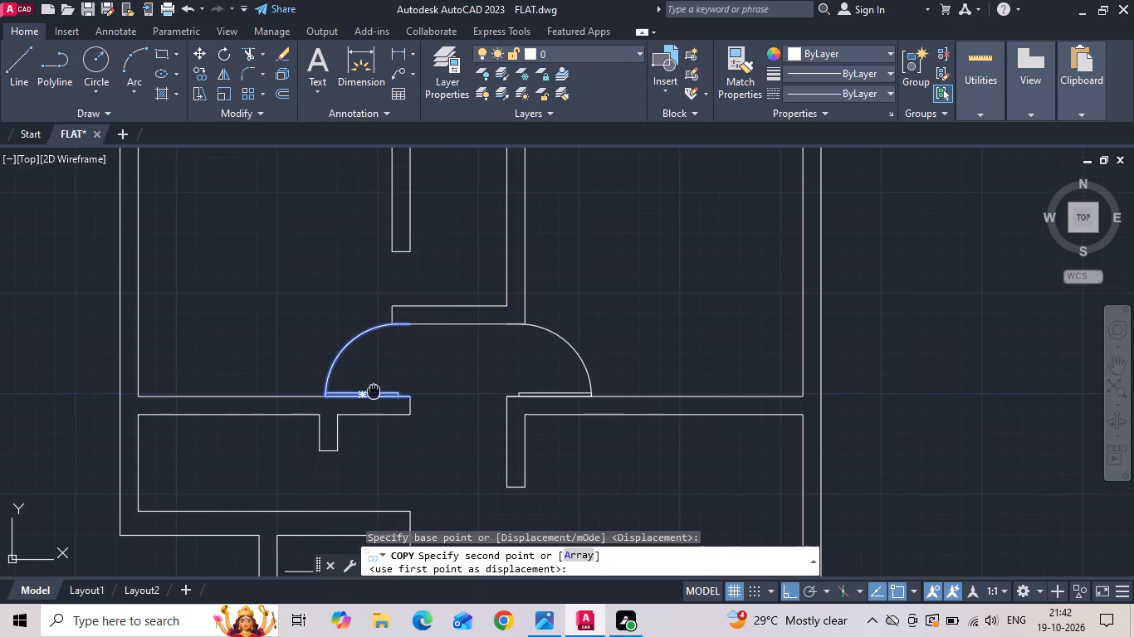
pyautogui.moveTo(374, 382); pyautogui.dragTo(399, 324, button='middle')
pyautogui.scroll(2, 393, 377)
pyautogui.click(393, 377)
pyautogui.press('Escape')
# Stretch the lower door copy to a narrower width by lowering its upper jamb end.
pyautogui.click(398, 364)
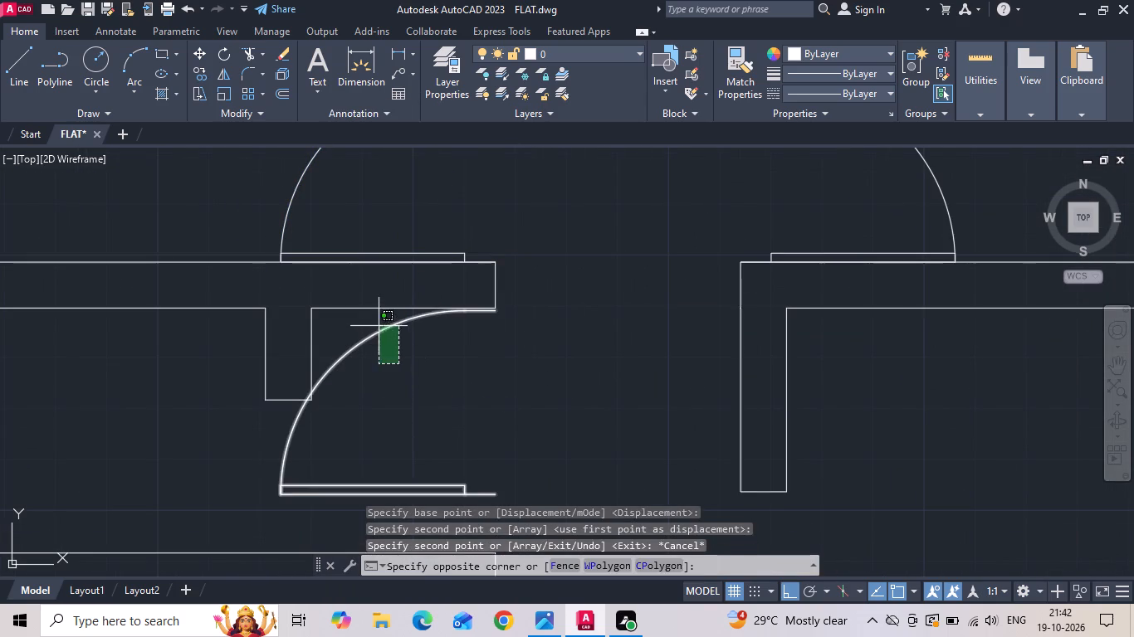
pyautogui.click(379, 326)
pyautogui.click(467, 314)
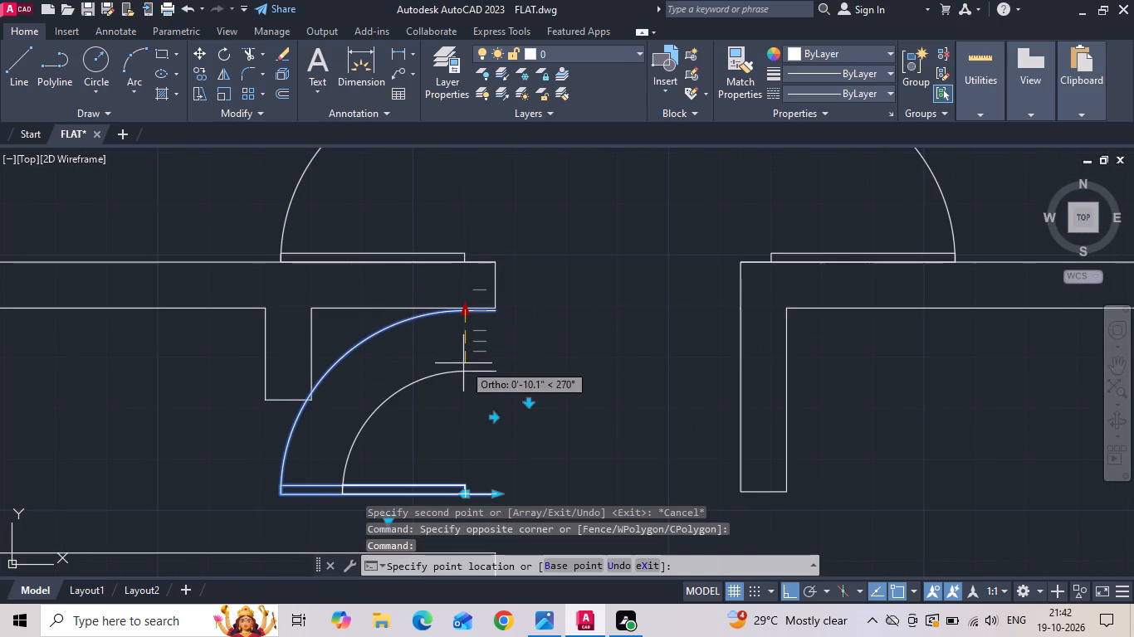
pyautogui.click(462, 371)
pyautogui.press('Escape')
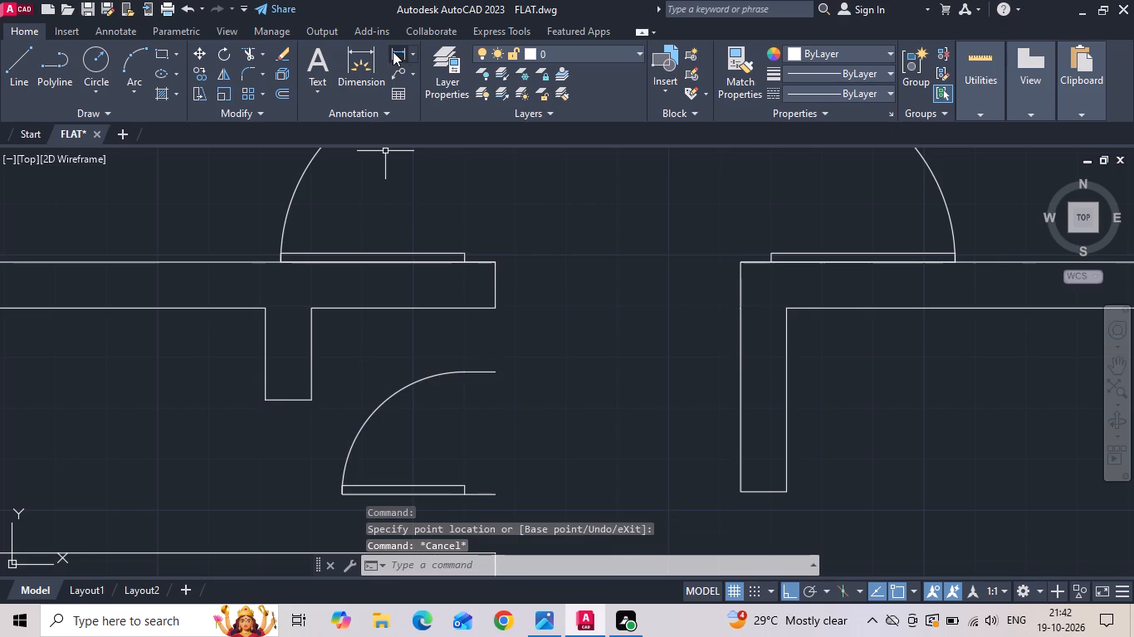
# Measure the lower door copy's width between its jamb ends with a linear dimension.
pyautogui.click(393, 51)
pyautogui.click(500, 372)
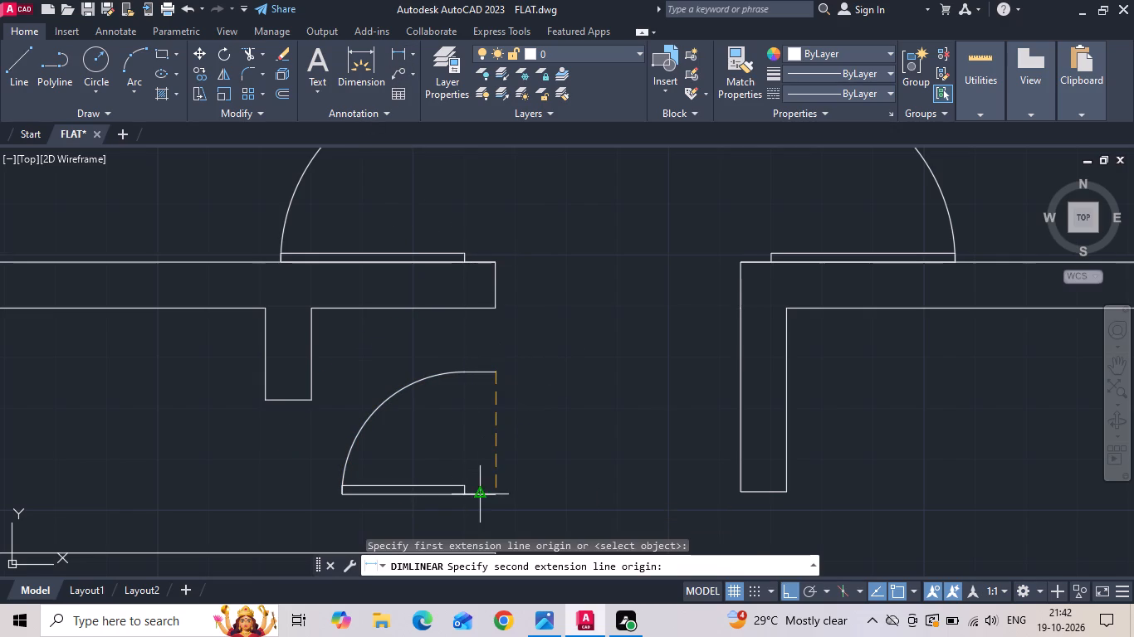
pyautogui.click(491, 497)
pyautogui.press('Escape')
# Stretch the lower door copy slightly wider by raising its upper jamb end.
pyautogui.moveTo(472, 436); pyautogui.dragTo(453, 391)
pyautogui.click(423, 340)
pyautogui.scroll(3, 464, 352)
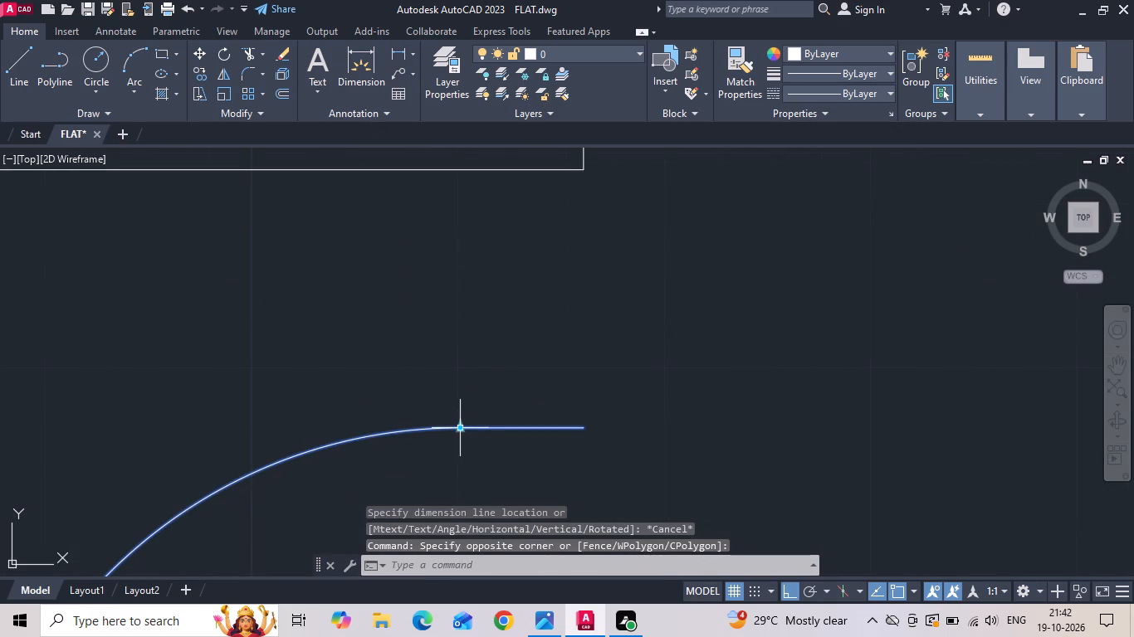
pyautogui.click(462, 429)
pyautogui.click(463, 362)
pyautogui.press('Escape')
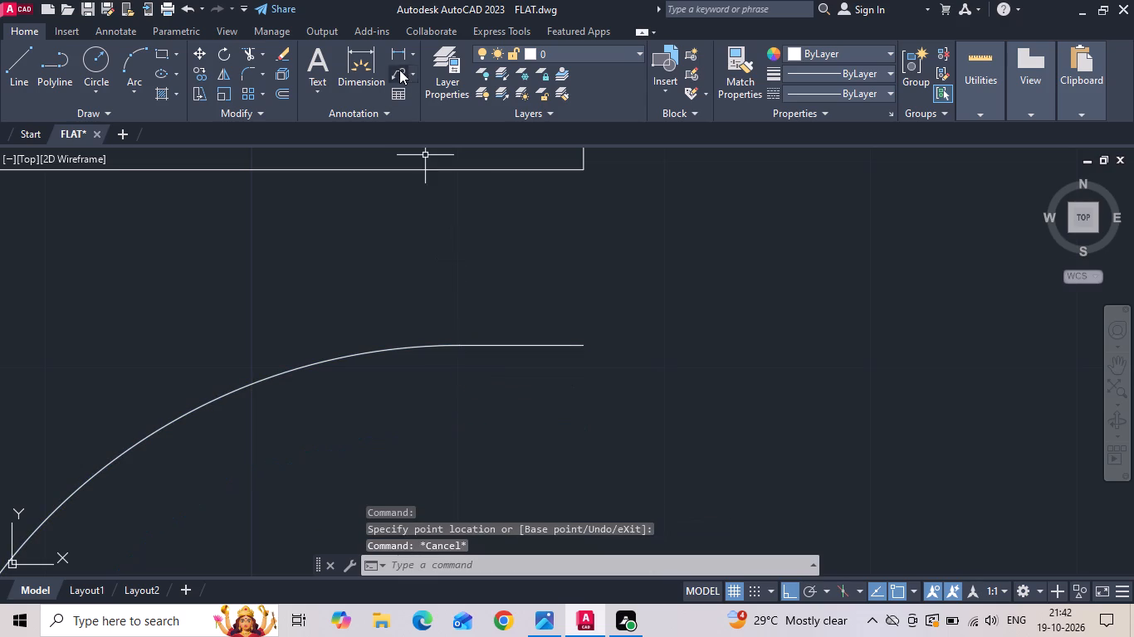
# Measure the resized lower door copy's width between its jamb ends again with a linear dimension.
pyautogui.click(395, 51)
pyautogui.click(579, 347)
pyautogui.scroll(-2, 579, 347)
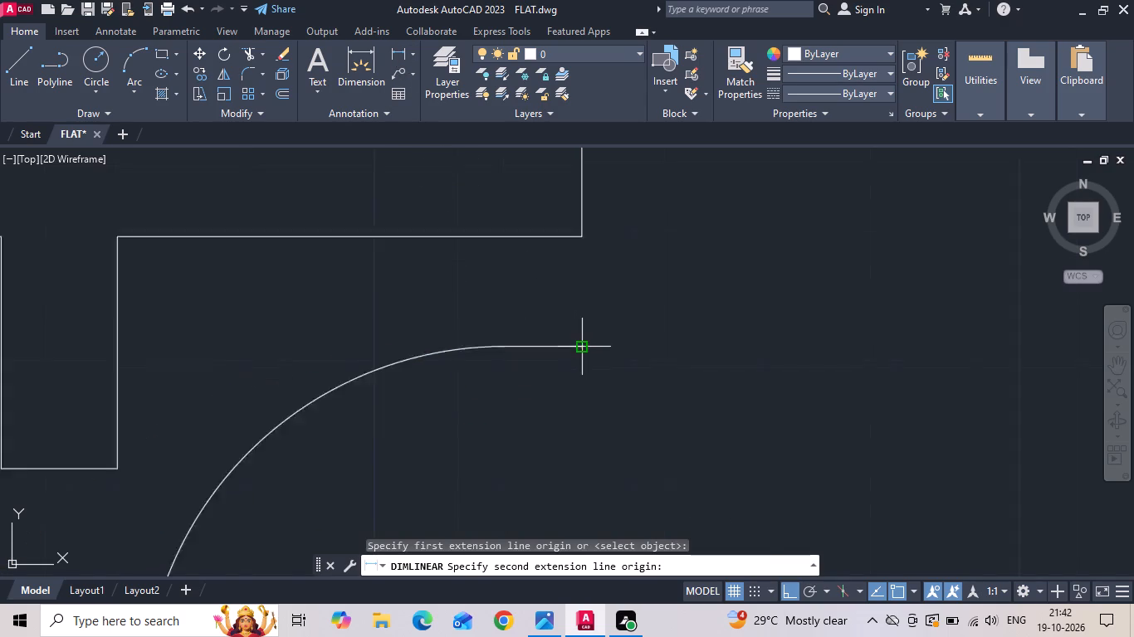
pyautogui.scroll(-2, 580, 347)
pyautogui.click(579, 485)
pyautogui.press('Escape')
# Widen the lower door copy a little more by stretching its upper jamb end upward.
pyautogui.click(567, 361)
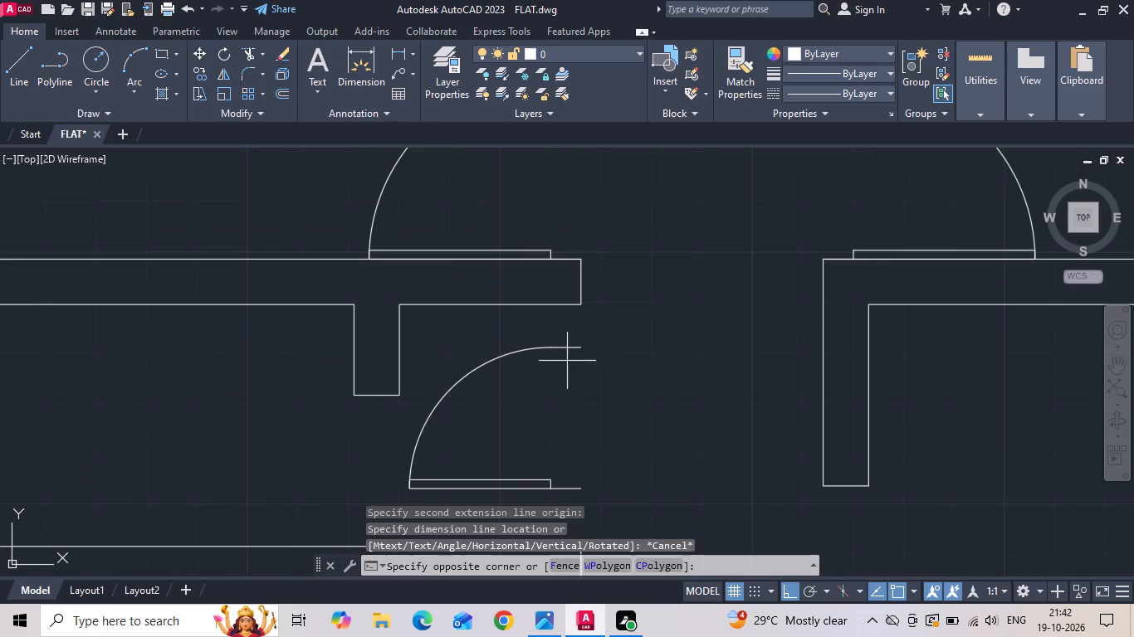
pyautogui.click(538, 314)
pyautogui.scroll(2, 536, 313)
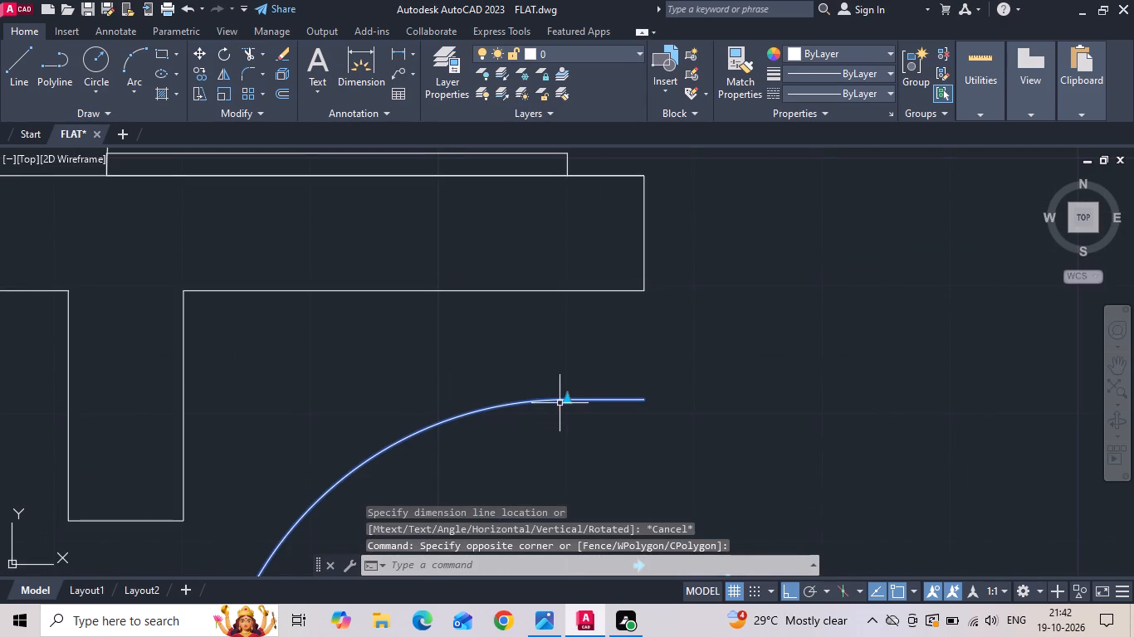
pyautogui.click(567, 403)
pyautogui.click(568, 374)
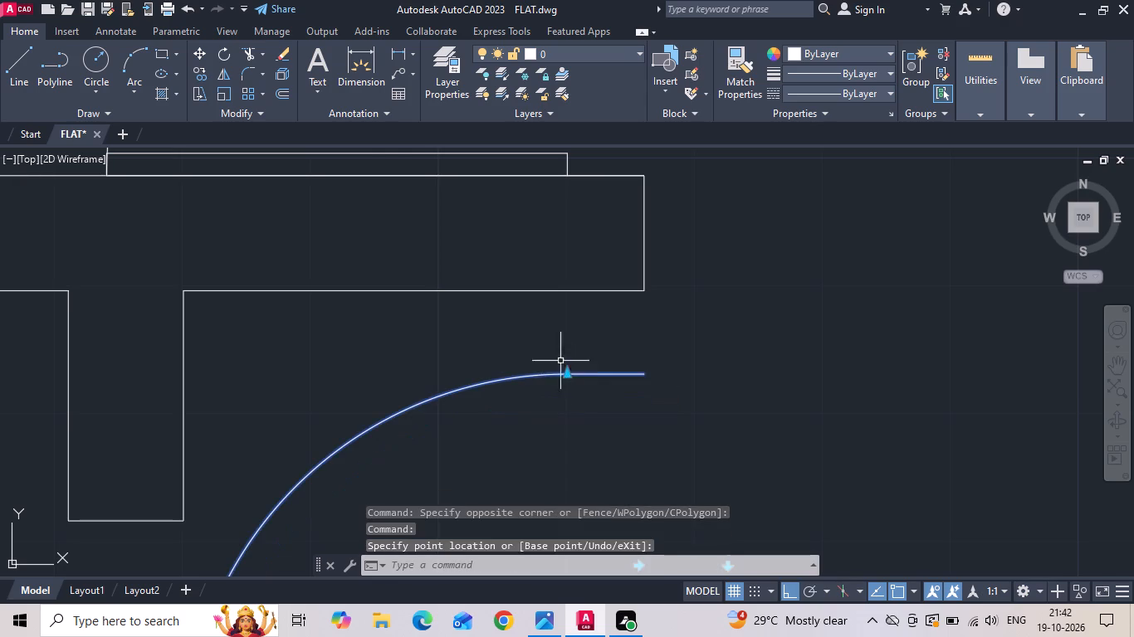
pyautogui.press('Escape')
# Recheck the lower door copy's width between its jamb ends with a linear dimension.
pyautogui.click(394, 55)
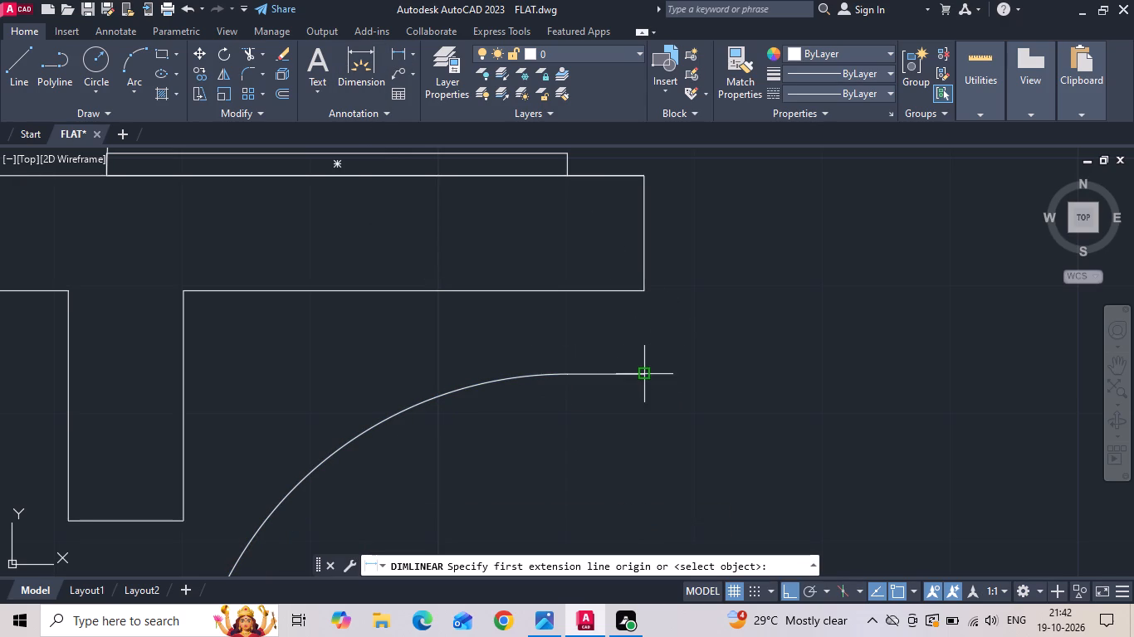
pyautogui.click(650, 370)
pyautogui.scroll(-2, 649, 318)
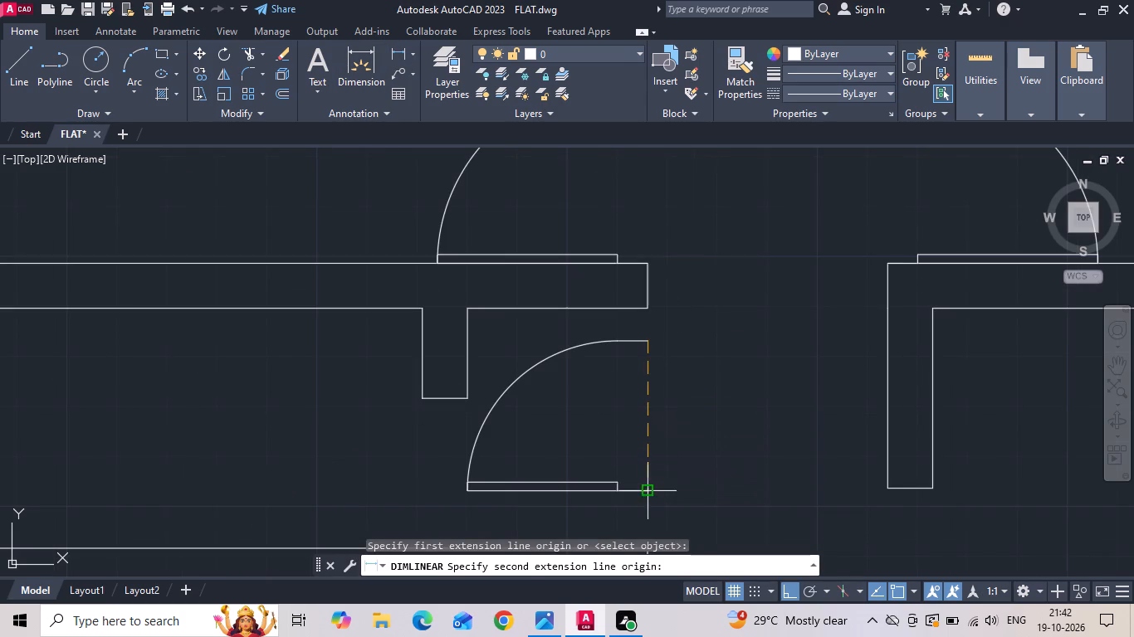
pyautogui.click(643, 487)
pyautogui.press('Escape')
# Move the resized door copy so its upper jamb end snaps to the lower right corner of the short stub wall.
pyautogui.moveTo(639, 427); pyautogui.dragTo(593, 416)
pyautogui.click(494, 340)
pyautogui.rightClick(494, 340)
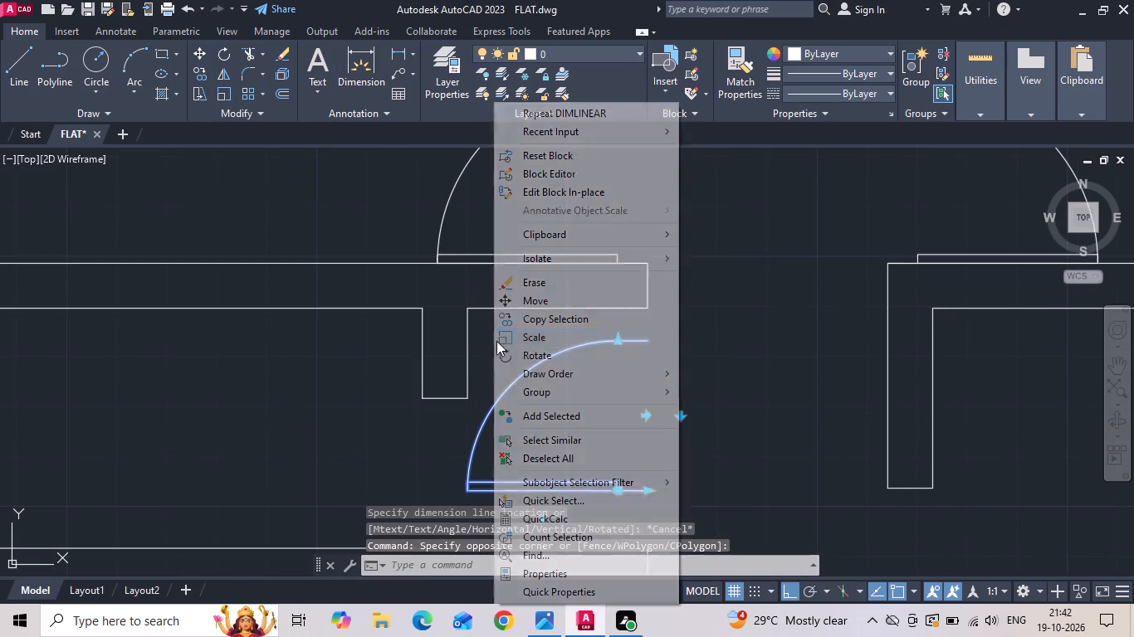
pyautogui.click(541, 302)
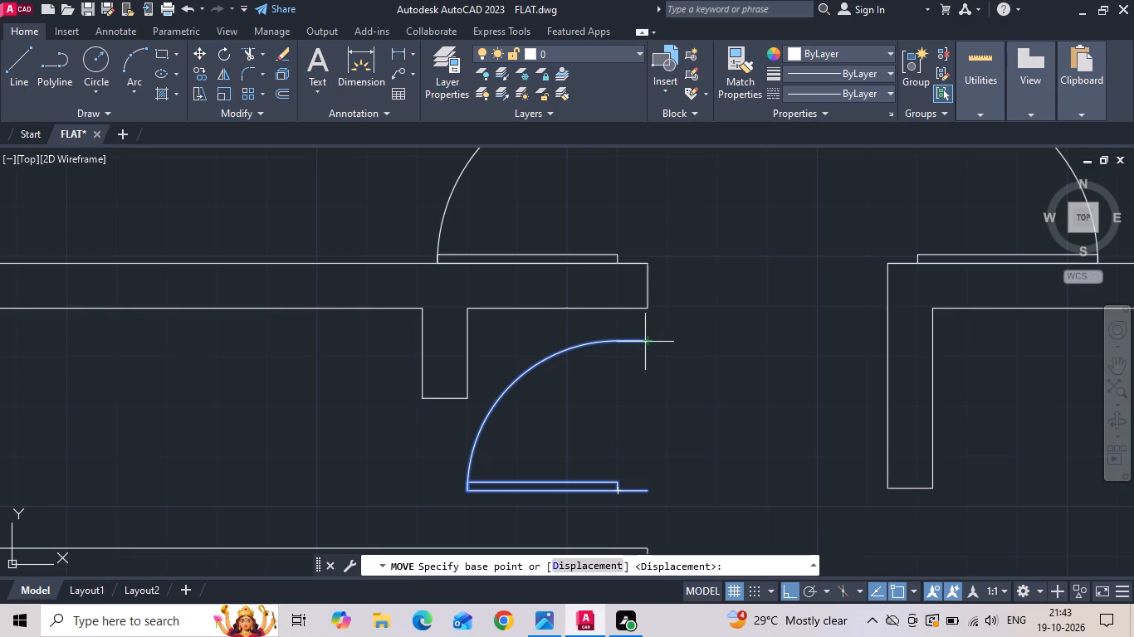
pyautogui.click(645, 340)
pyautogui.click(470, 391)
pyautogui.scroll(-3, 469, 392)
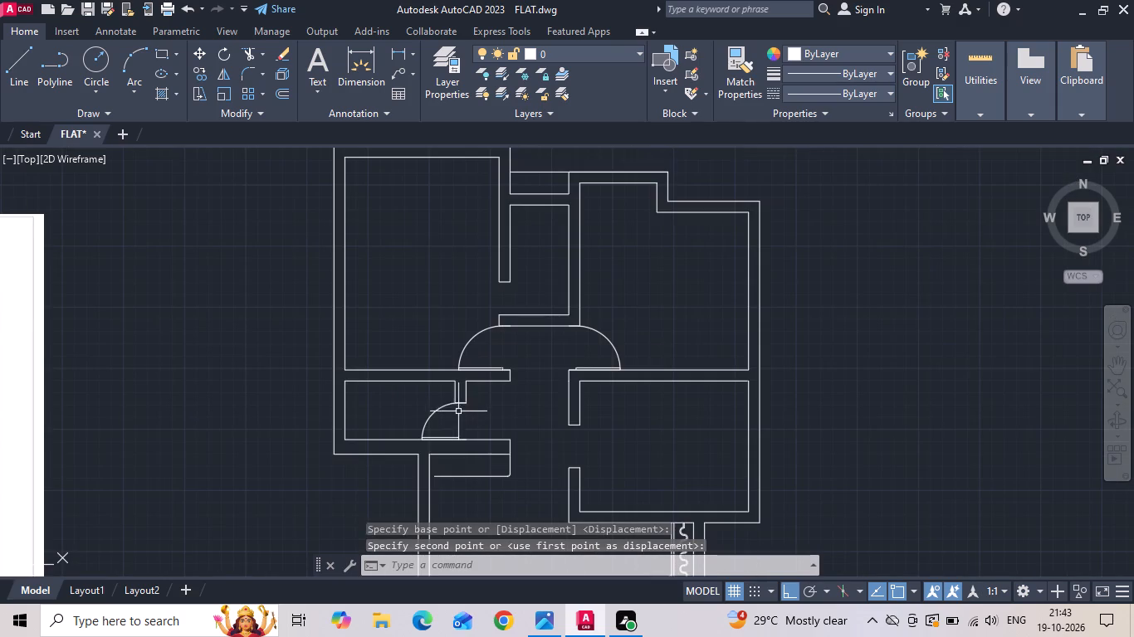
# Move the end line of the vertical partition above the left door upward by 1 inch.
pyautogui.doubleClick(439, 417)
pyautogui.scroll(2, 475, 298)
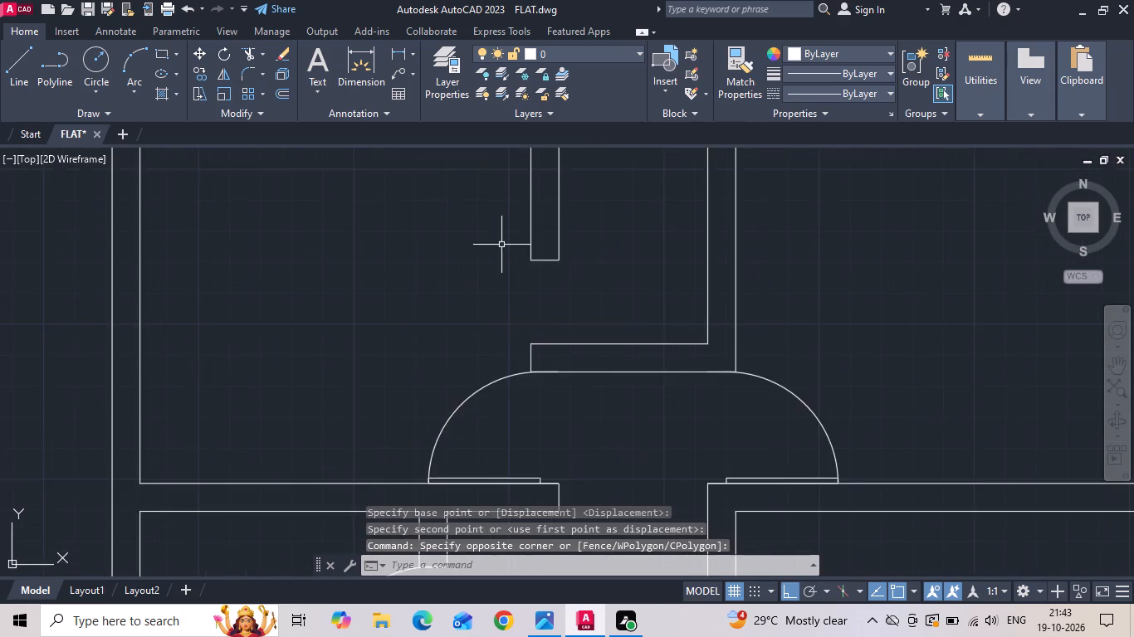
pyautogui.scroll(1, 501, 245)
pyautogui.moveTo(578, 268); pyautogui.dragTo(578, 280)
pyautogui.click(578, 318)
pyautogui.rightClick(577, 318)
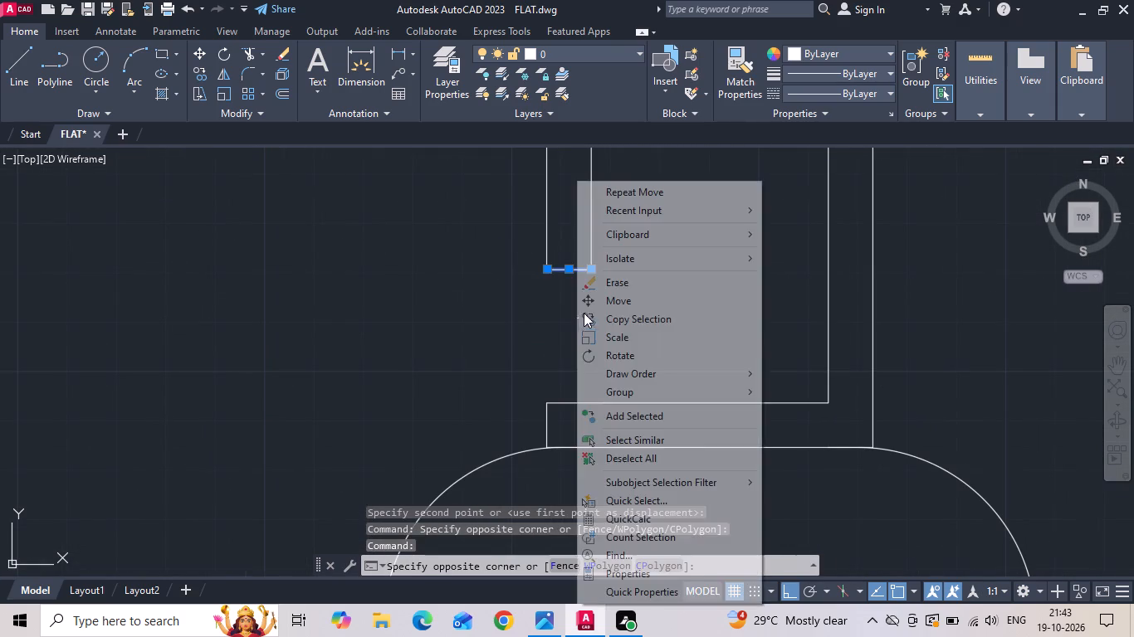
pyautogui.click(584, 309)
pyautogui.moveTo(571, 353); pyautogui.dragTo(566, 338)
pyautogui.write('1')
pyautogui.press('space')
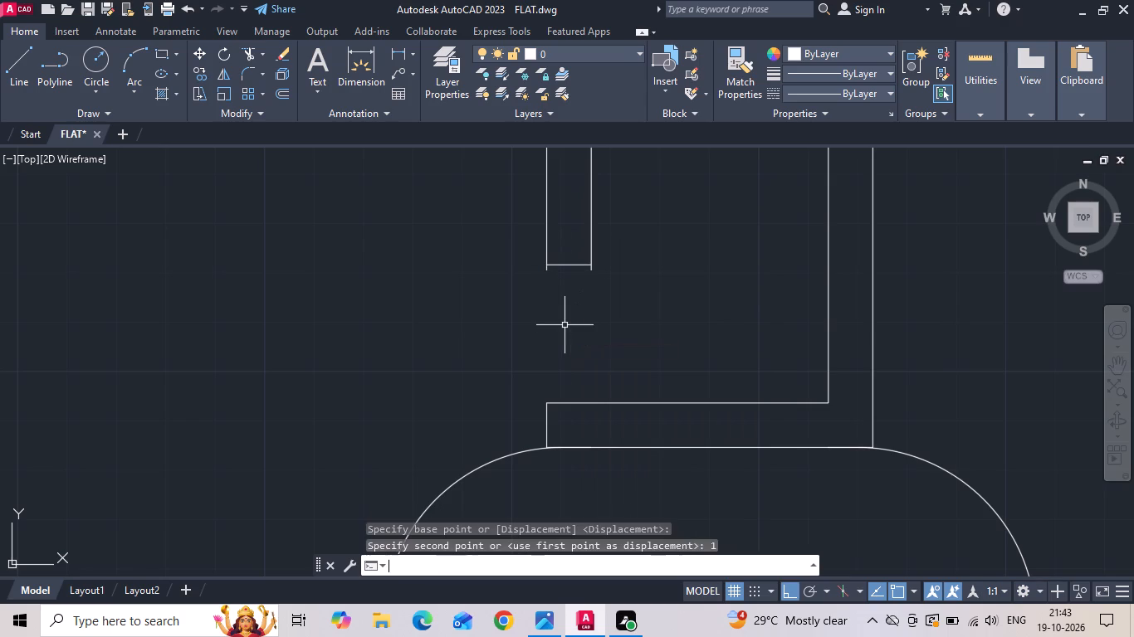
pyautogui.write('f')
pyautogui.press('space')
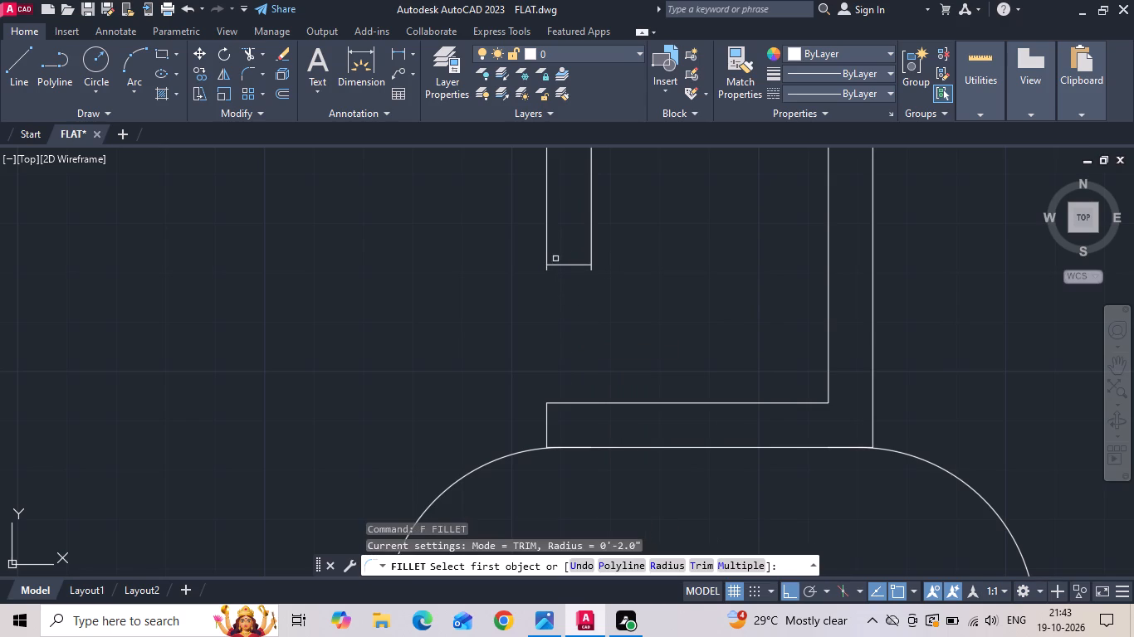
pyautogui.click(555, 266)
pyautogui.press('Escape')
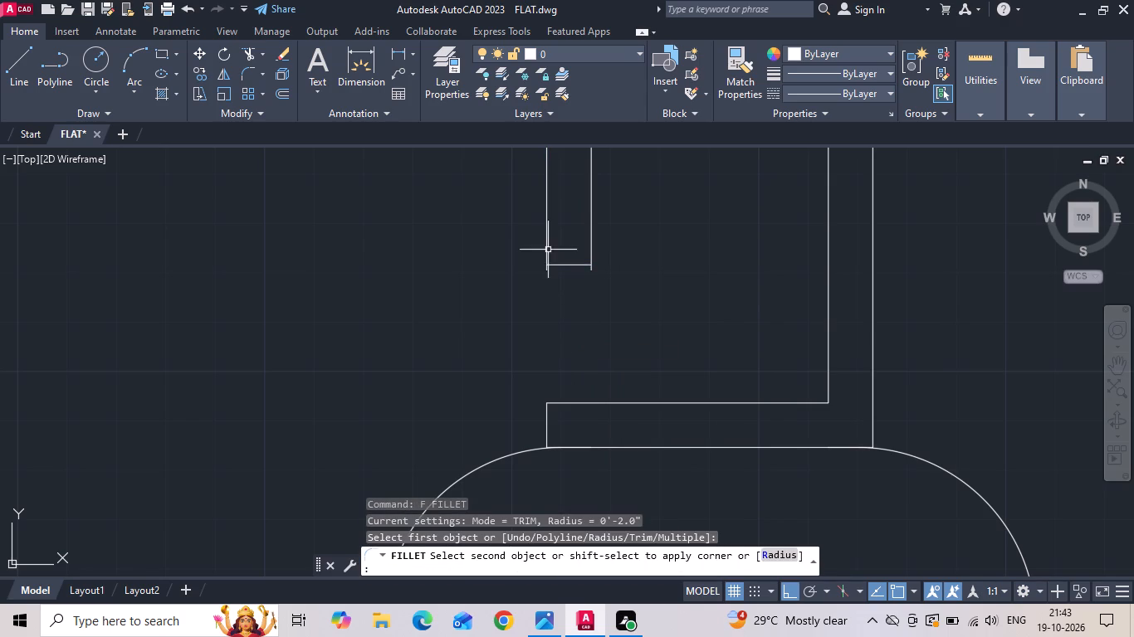
# Fillet both lower corners of the vertical partition above the left door with radius 0.
pyautogui.write('f')
pyautogui.press('space')
pyautogui.write('r 0')
pyautogui.press('space')
pyautogui.click(547, 247)
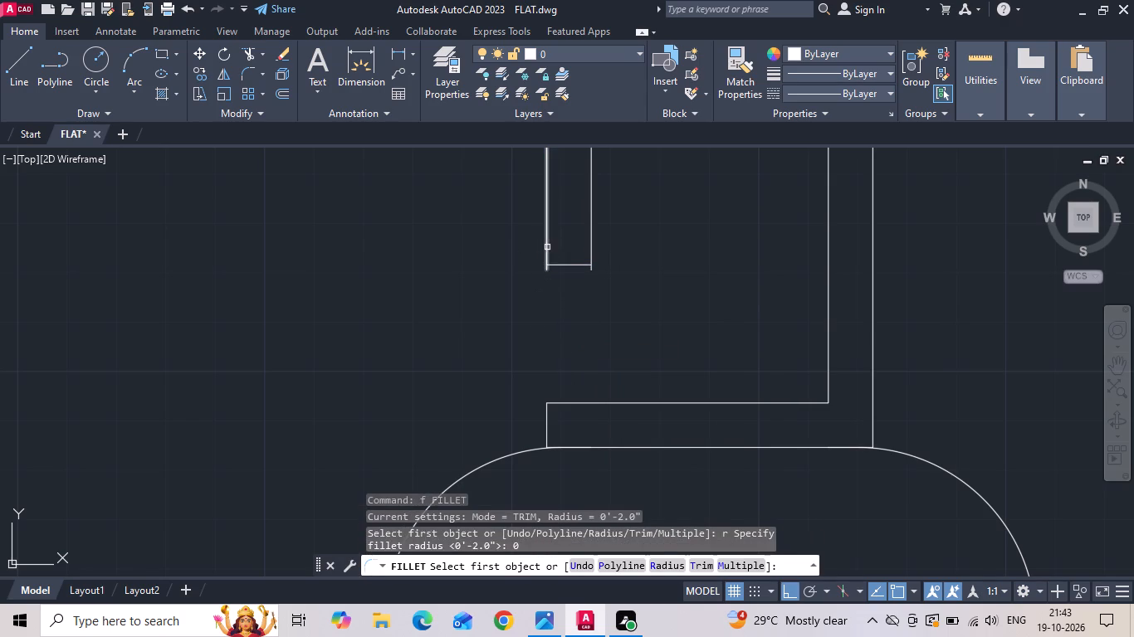
pyautogui.click(559, 264)
pyautogui.press('space')
pyautogui.click(562, 265)
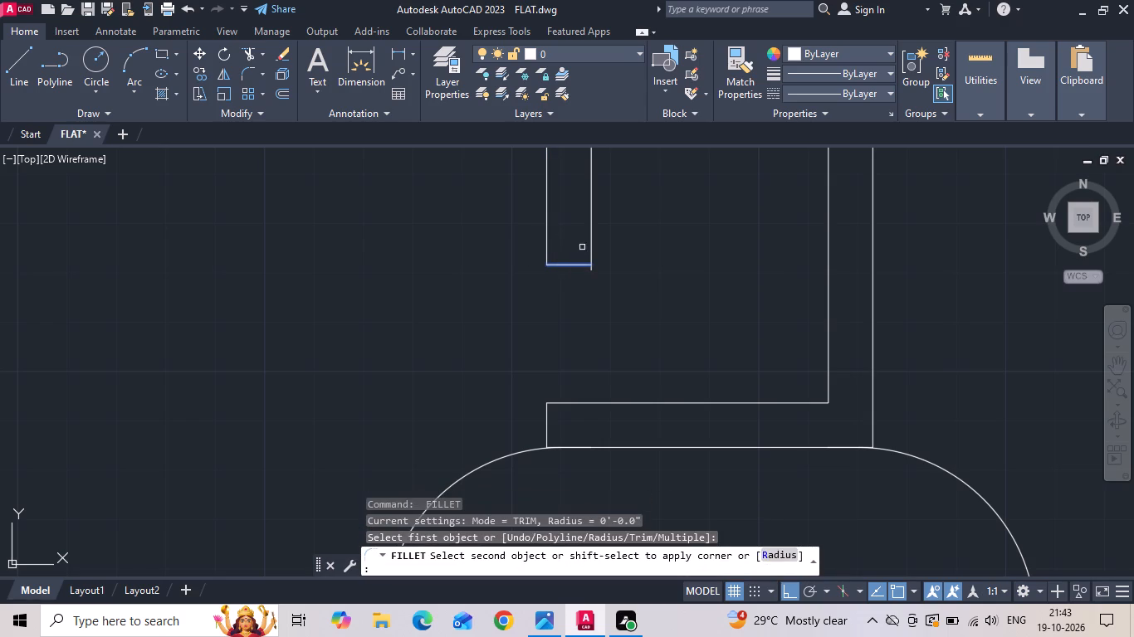
pyautogui.click(591, 233)
pyautogui.scroll(-2, 589, 232)
pyautogui.press('Escape')
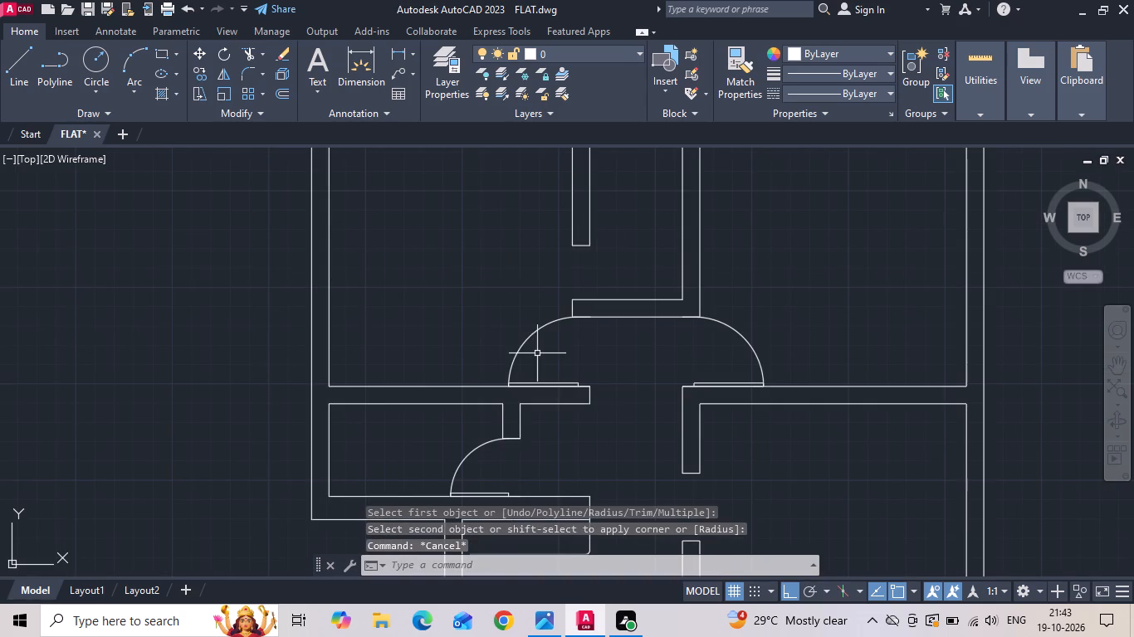
# Copy the lower-left bathroom door straight up into the master bedroom, left of the partition opening.
pyautogui.click(472, 450)
pyautogui.rightClick(471, 450)
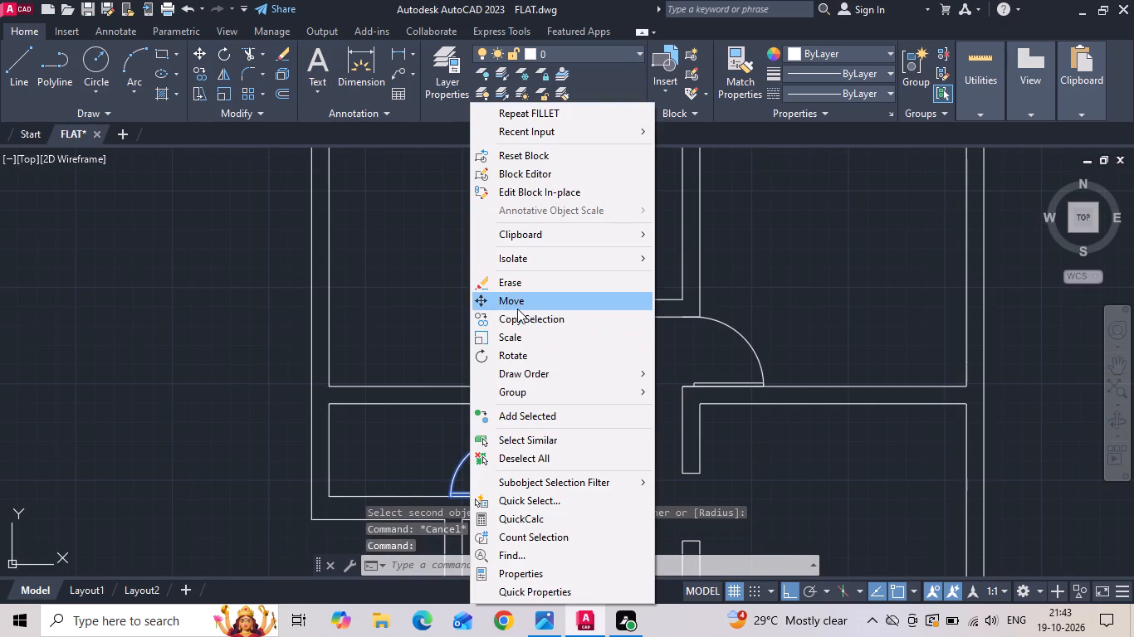
pyautogui.click(517, 315)
pyautogui.click(470, 469)
pyautogui.scroll(1, 495, 269)
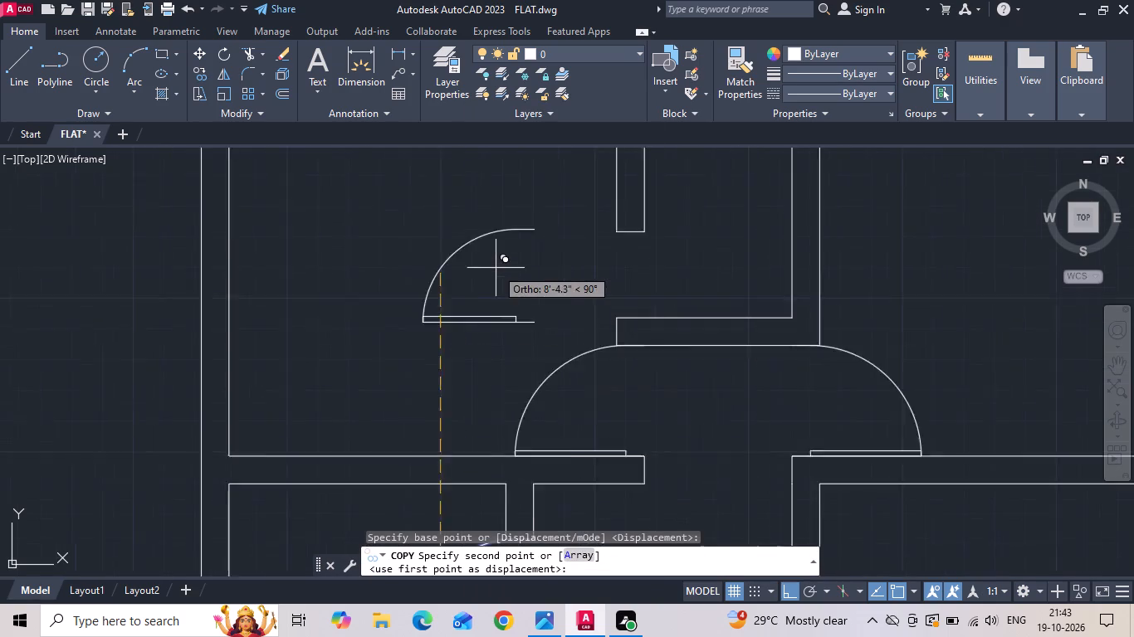
pyautogui.scroll(1, 496, 266)
pyautogui.click(498, 263)
pyautogui.press('Escape')
# Shrink the new door copy slightly by stretching its upper jamb end downward.
pyautogui.moveTo(535, 235); pyautogui.dragTo(535, 226)
pyautogui.click(506, 168)
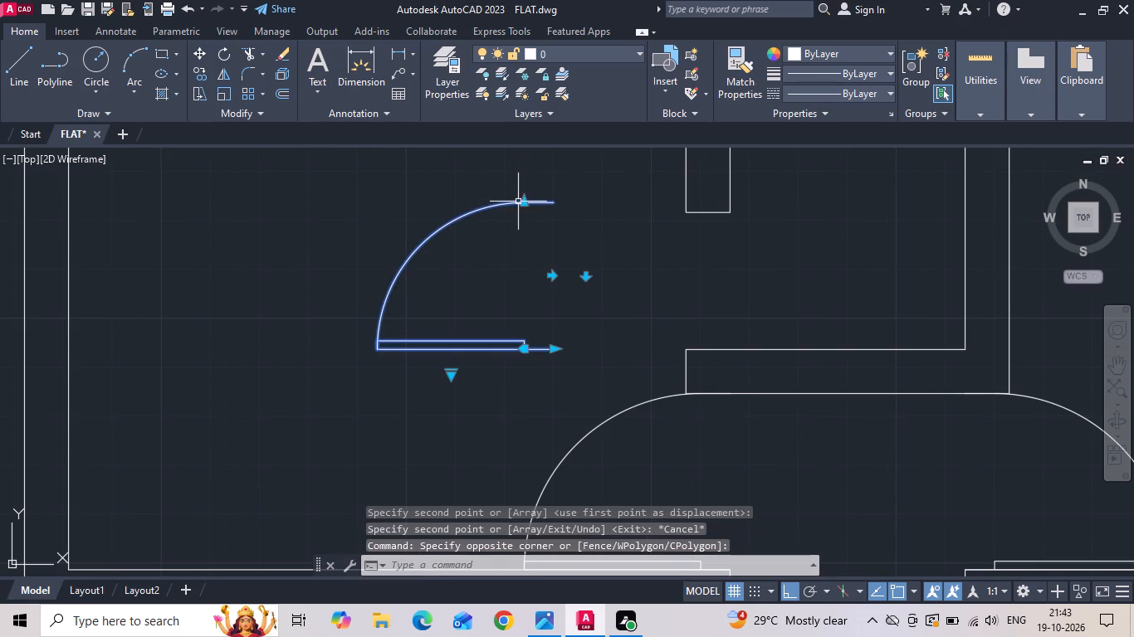
pyautogui.click(523, 202)
pyautogui.click(525, 221)
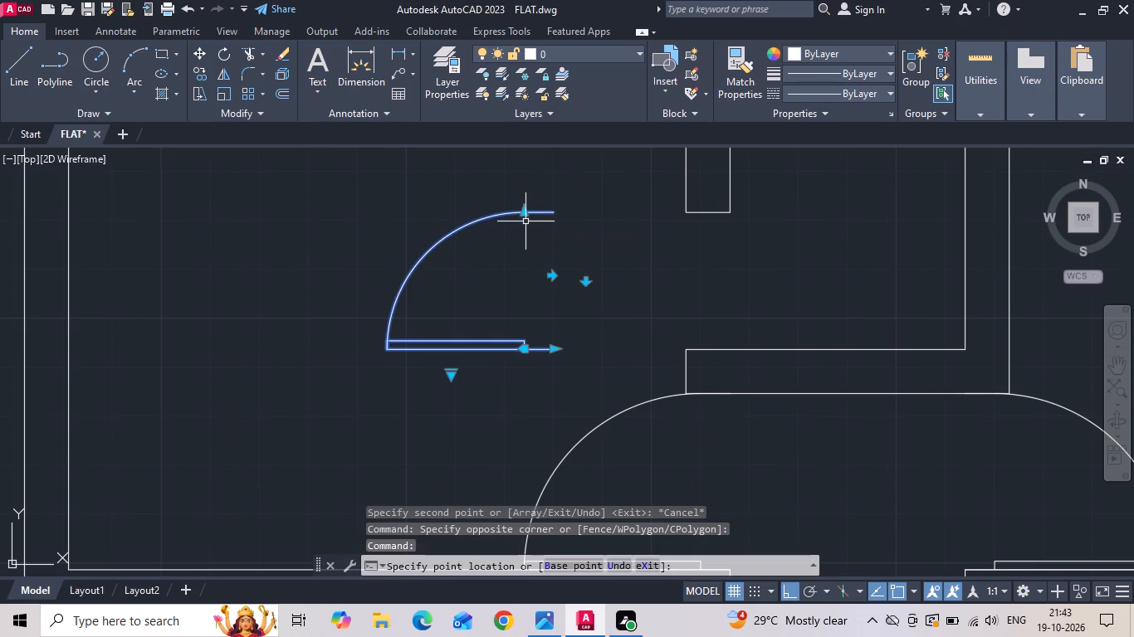
# Mirror the resized door copy about a vertical line just beyond its jamb ends, erasing the source door.
pyautogui.write('mi')
pyautogui.press('space')
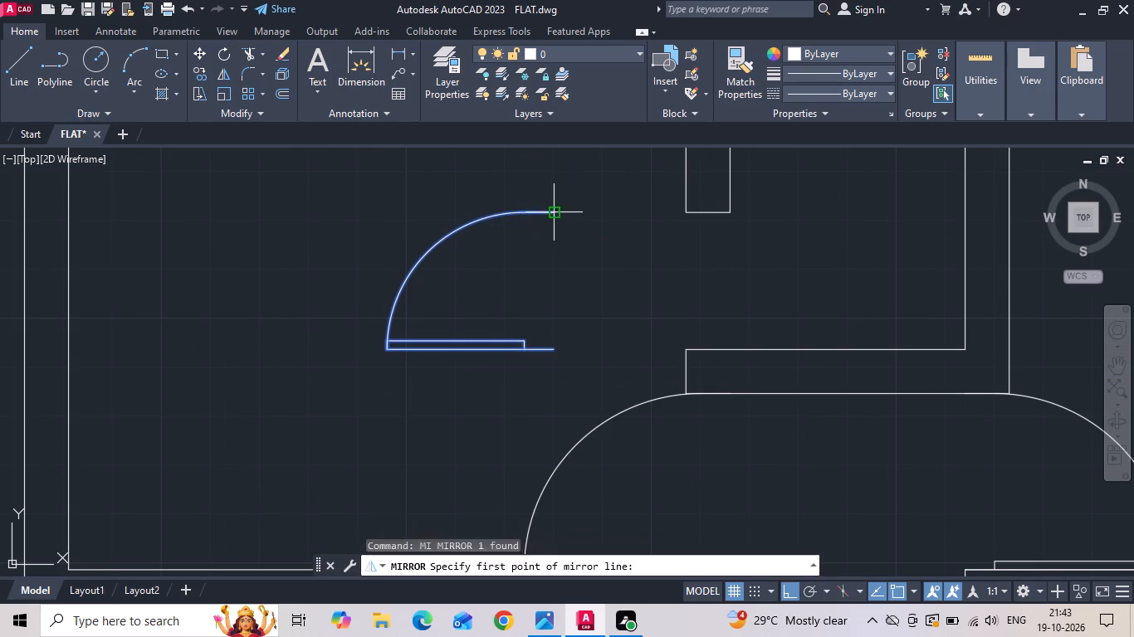
pyautogui.moveTo(563, 215); pyautogui.dragTo(558, 270)
pyautogui.click(548, 405)
pyautogui.write('y')
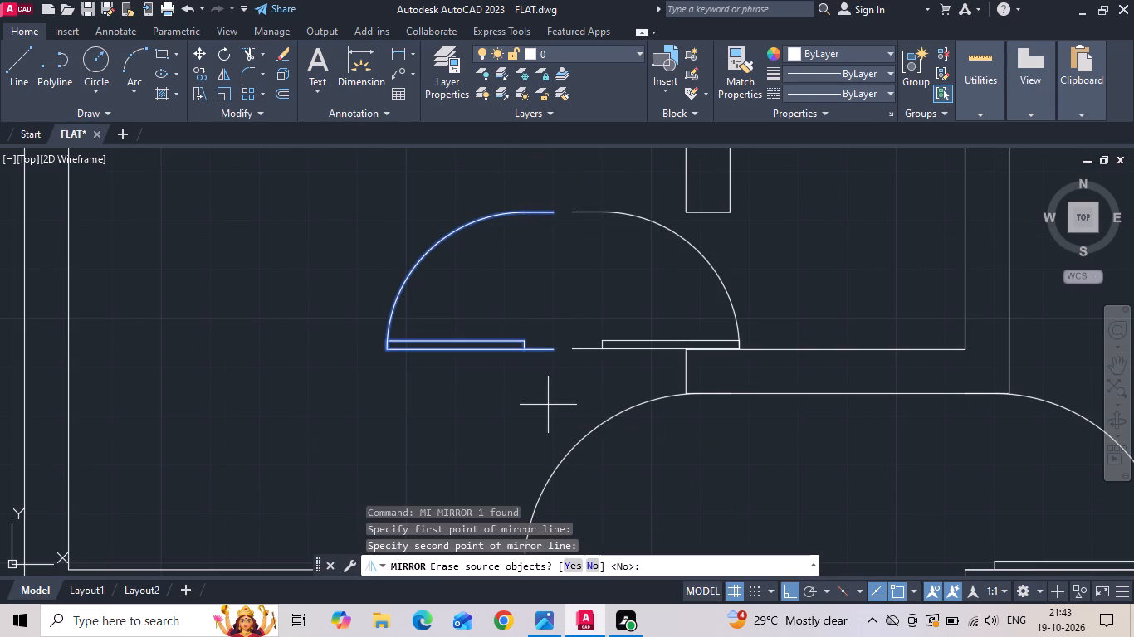
pyautogui.press('space')
# Copy the mirrored door from its lower jamb end to the upper-left corner of the wall below the partition opening.
pyautogui.moveTo(602, 358); pyautogui.dragTo(596, 348)
pyautogui.click(560, 296)
pyautogui.rightClick(560, 296)
pyautogui.click(567, 310)
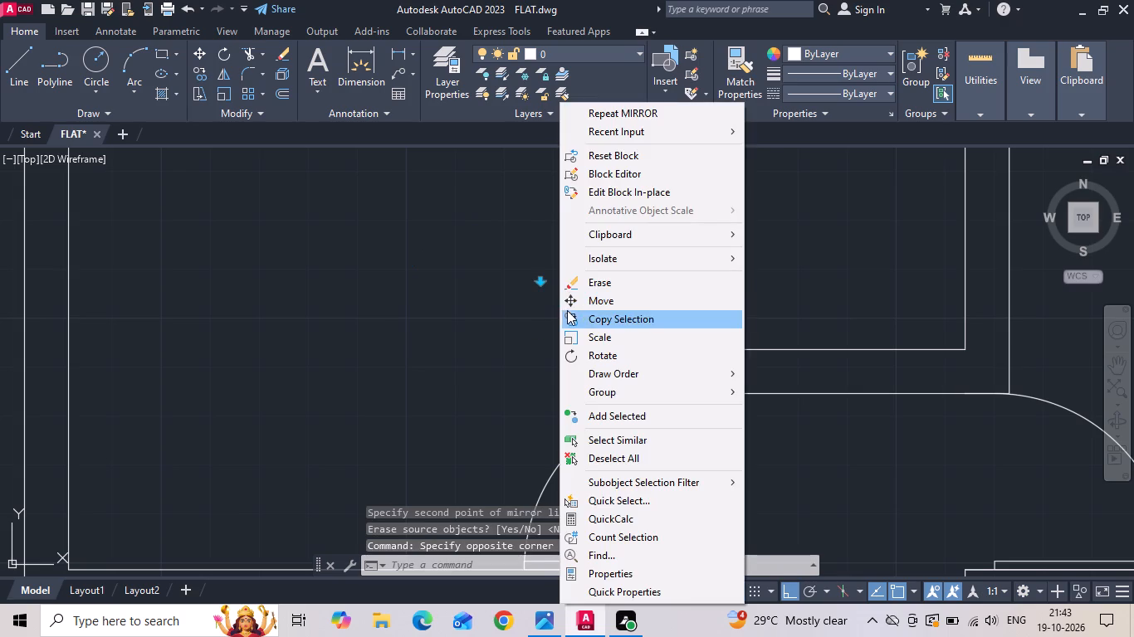
pyautogui.click(569, 348)
pyautogui.scroll(2, 662, 343)
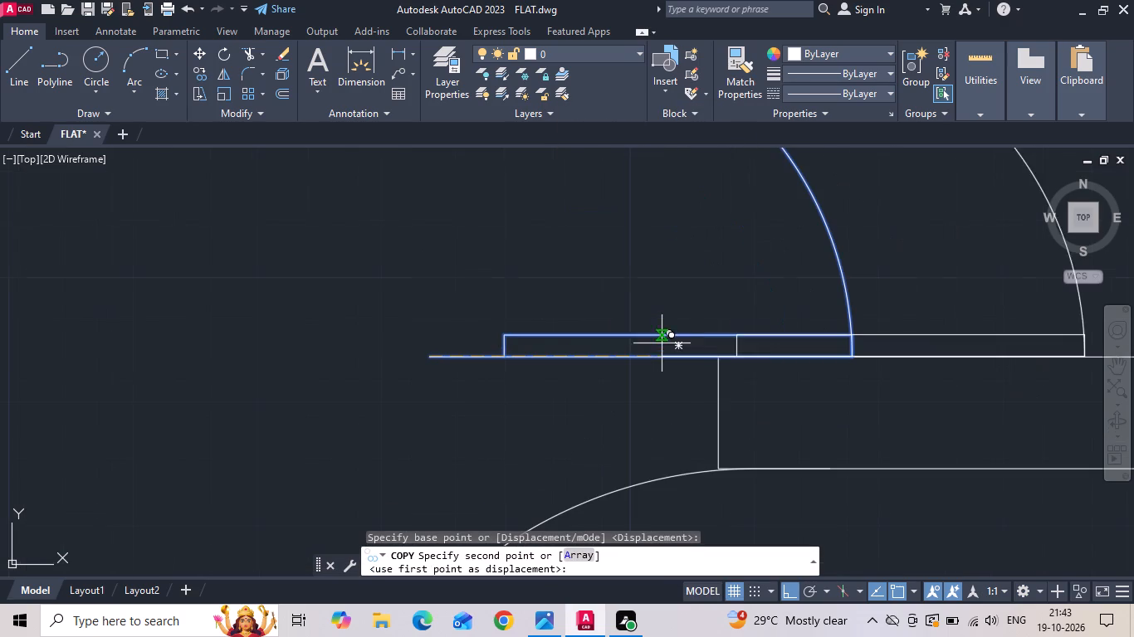
pyautogui.click(719, 353)
pyautogui.press('Escape')
# Erase the leftover mirrored door beside the partition opening.
pyautogui.moveTo(556, 376); pyautogui.dragTo(539, 346)
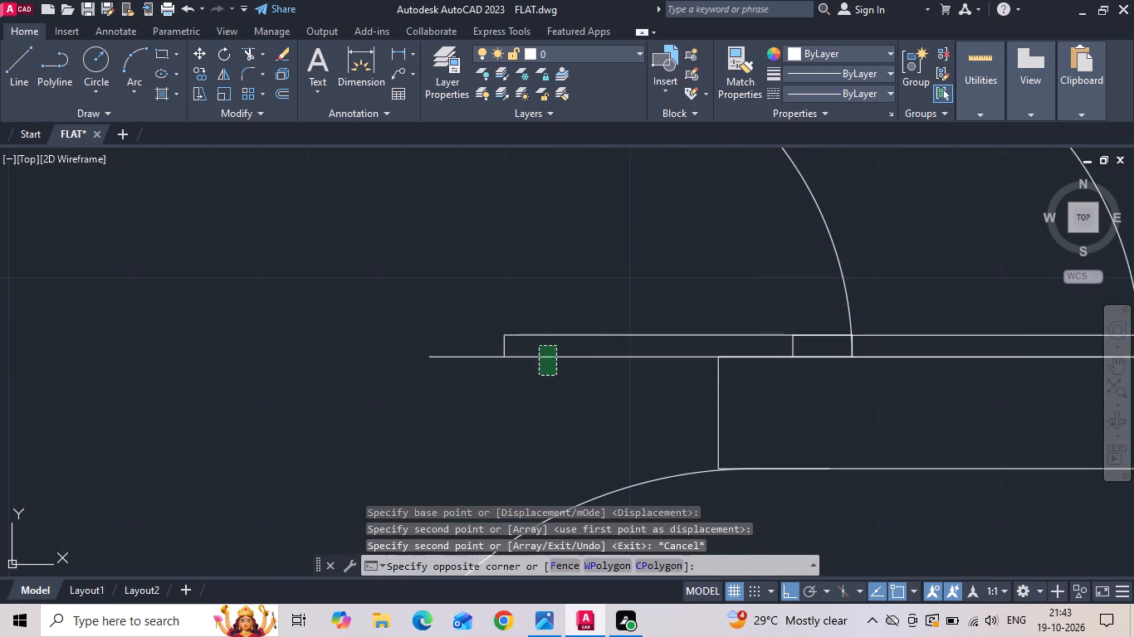
pyautogui.click(511, 301)
pyautogui.press('Delete')
pyautogui.scroll(-5, 502, 326)
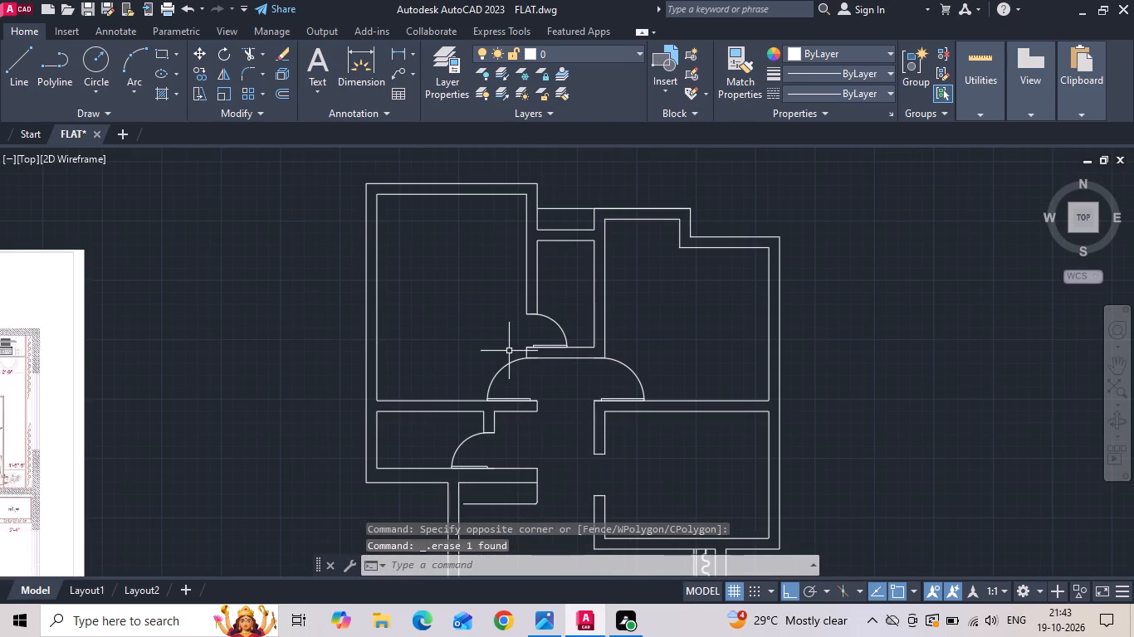
# Extend the lower line of the crockery unit below the bathroom to the adjacent vertical wall.
pyautogui.moveTo(524, 353); pyautogui.dragTo(643, 270, button='middle')
pyautogui.scroll(-1, 644, 269)
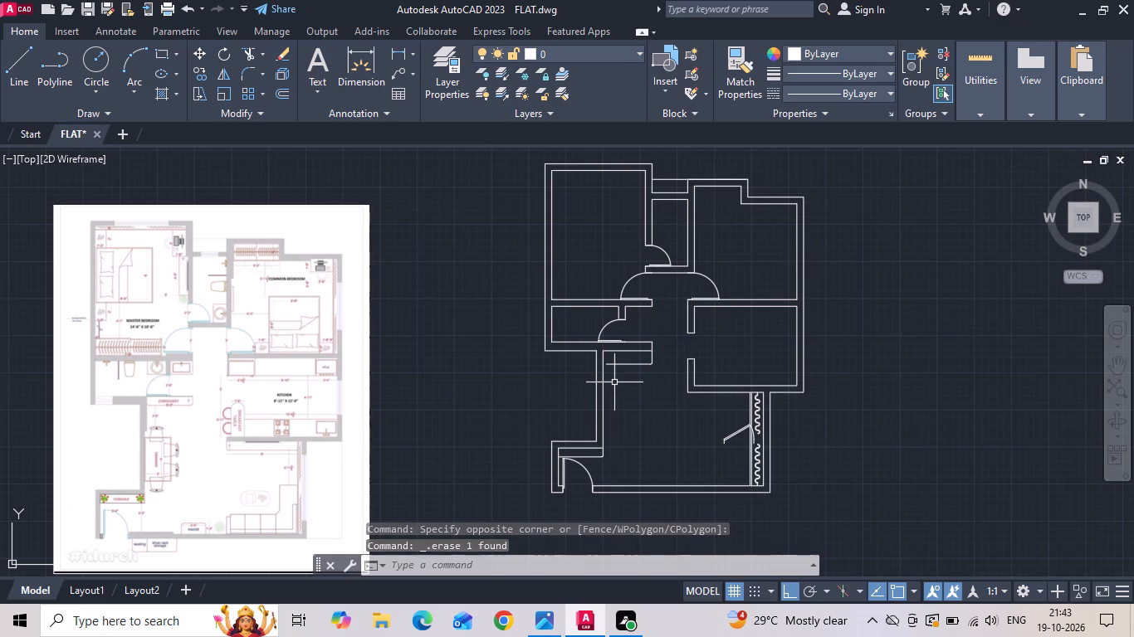
pyautogui.press('e')
pyautogui.press('x')
pyautogui.press('space')
pyautogui.click(613, 364)
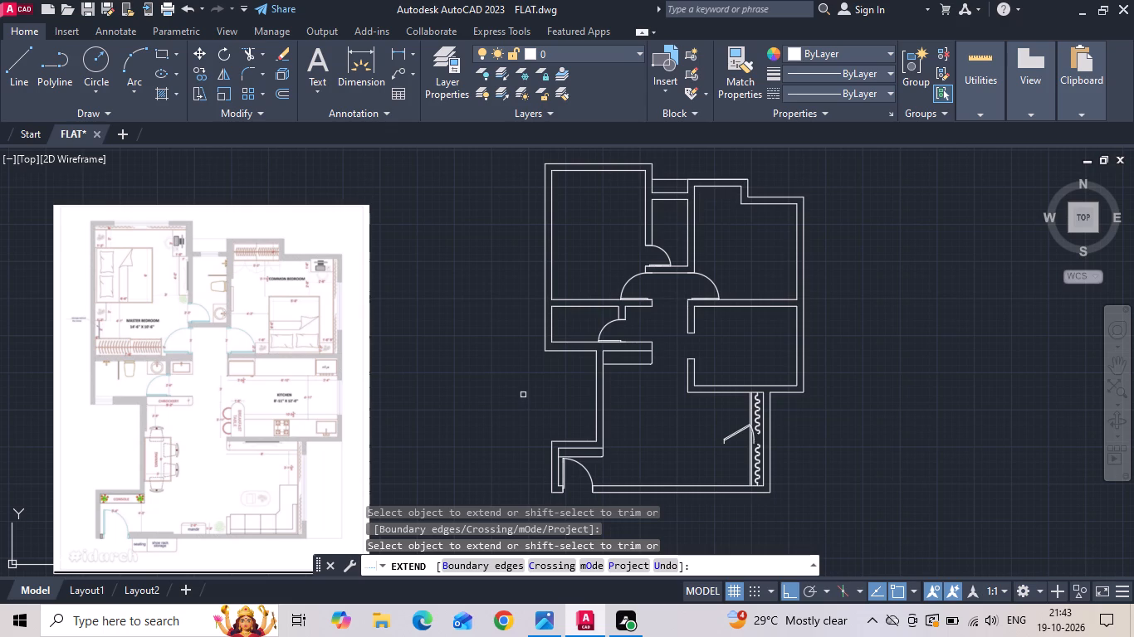
pyautogui.scroll(2, 575, 321)
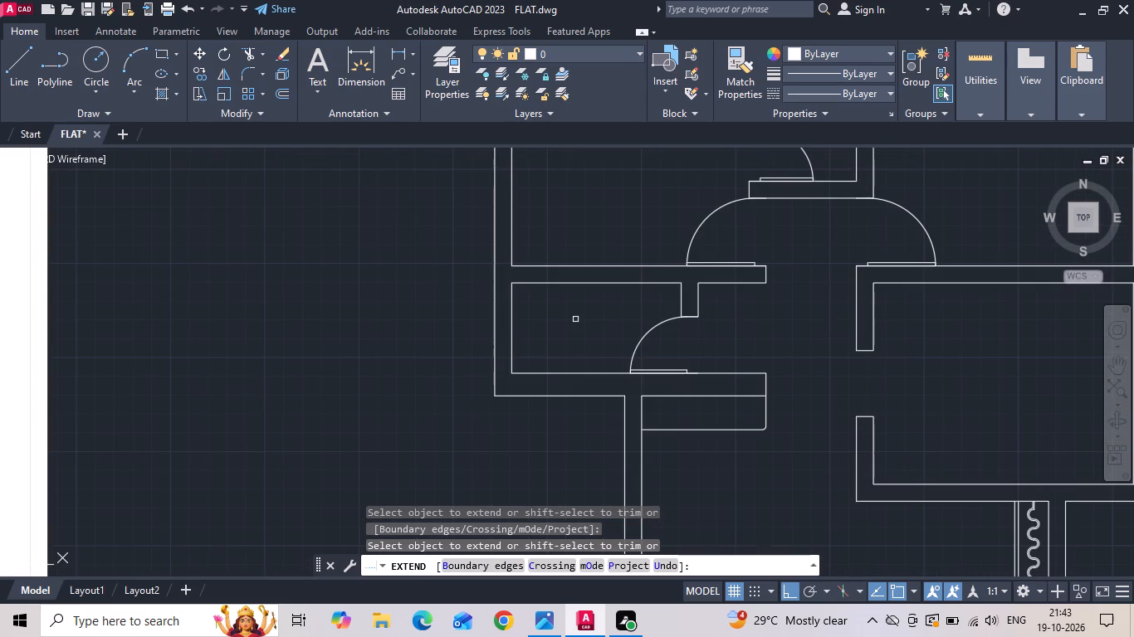
pyautogui.press('Escape')
# Offset the lower-left bathroom's inner left wall line 2' into the room.
pyautogui.write('o')
pyautogui.press('space')
pyautogui.write("2'")
pyautogui.press('Return')
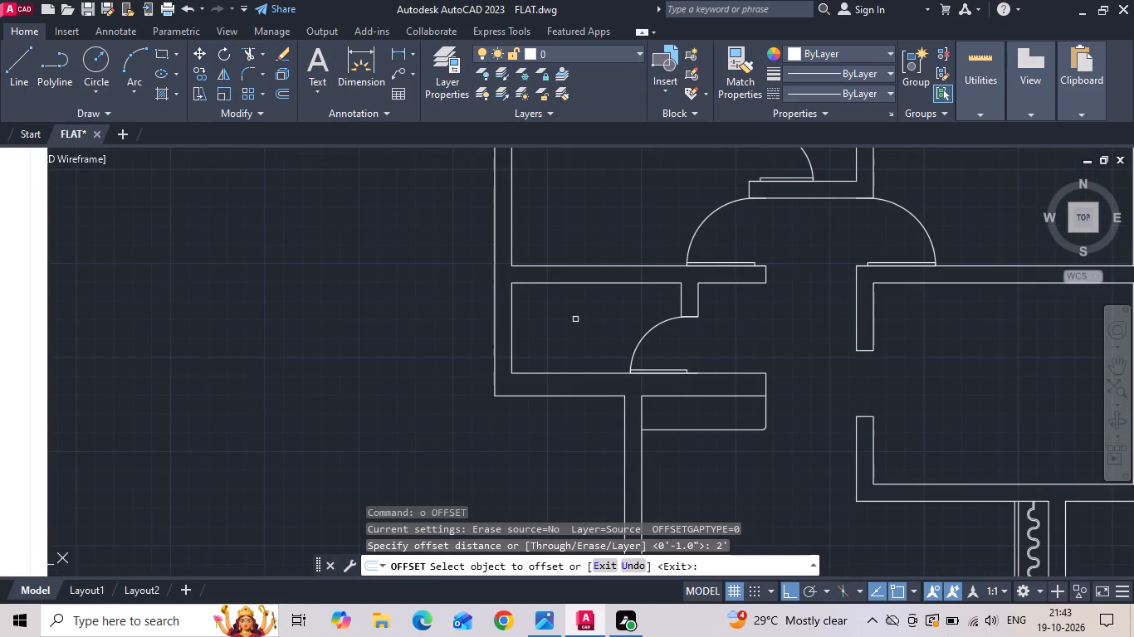
pyautogui.moveTo(513, 333); pyautogui.dragTo(521, 328)
pyautogui.click(570, 309)
pyautogui.press('Escape')
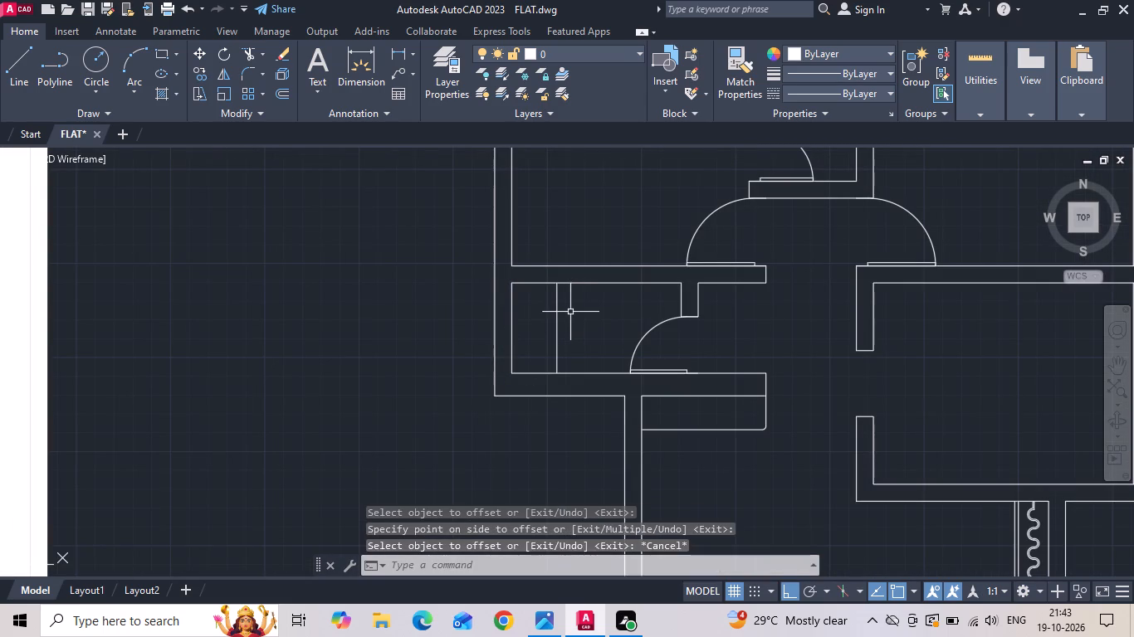
# Extend the offset line down through the bathroom's bottom wall to its outer face.
pyautogui.write('ex')
pyautogui.press('space')
pyautogui.click(559, 338)
pyautogui.press('Escape')
pyautogui.scroll(-3, 604, 353)
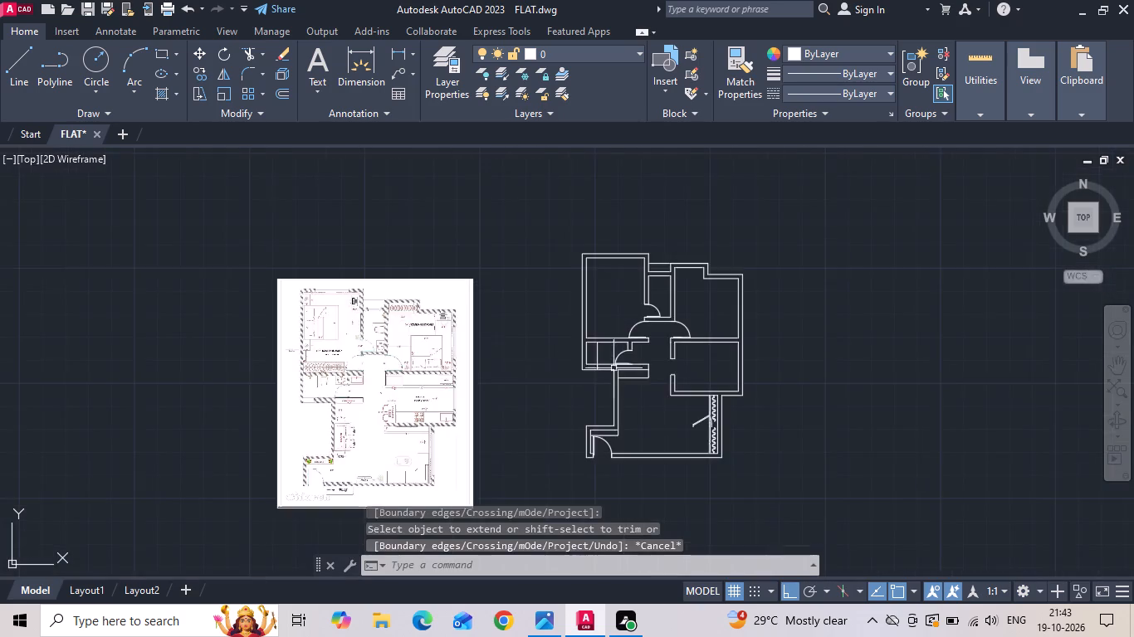
# Trim the part of the offset line inside the bathroom, keeping only the piece within the bottom wall.
pyautogui.scroll(3, 238, 374)
pyautogui.moveTo(594, 387); pyautogui.dragTo(47, 393, button='middle')
pyautogui.moveTo(515, 387); pyautogui.dragTo(49, 401, button='middle')
pyautogui.write('tr')
pyautogui.press('space')
pyautogui.scroll(2, 695, 328)
pyautogui.moveTo(670, 322); pyautogui.dragTo(555, 325)
pyautogui.press('Escape')
# Offset the bathroom's inner left wall line 2'6" into the room for a shower partition.
pyautogui.write("o 2'6")
pyautogui.press('space')
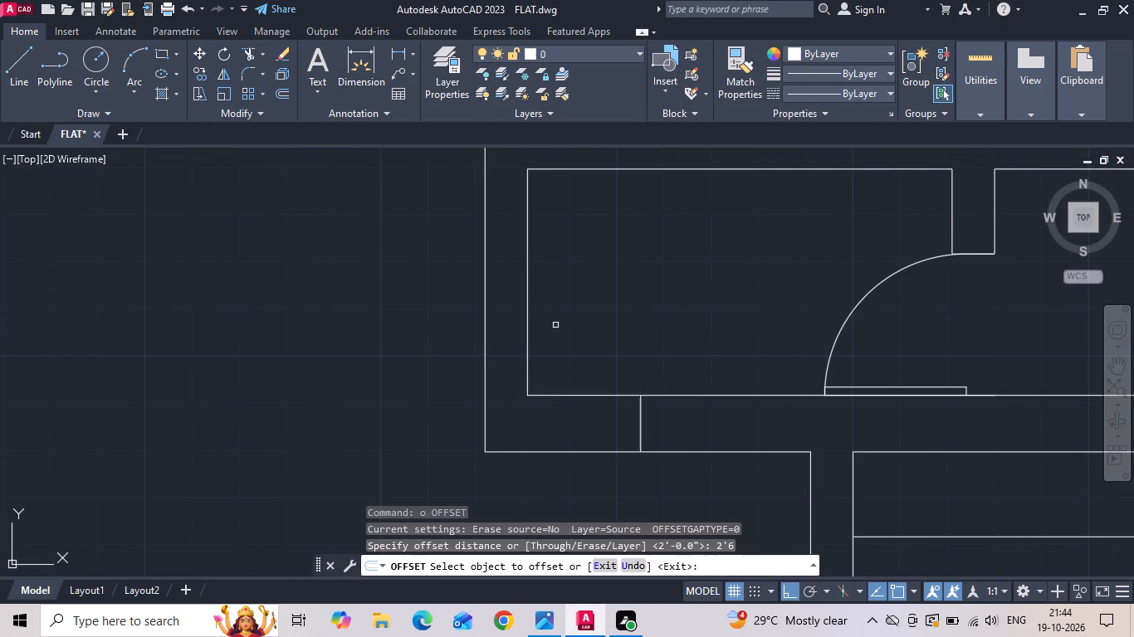
pyautogui.moveTo(528, 262); pyautogui.dragTo(538, 257)
pyautogui.click(605, 232)
pyautogui.press('Escape')
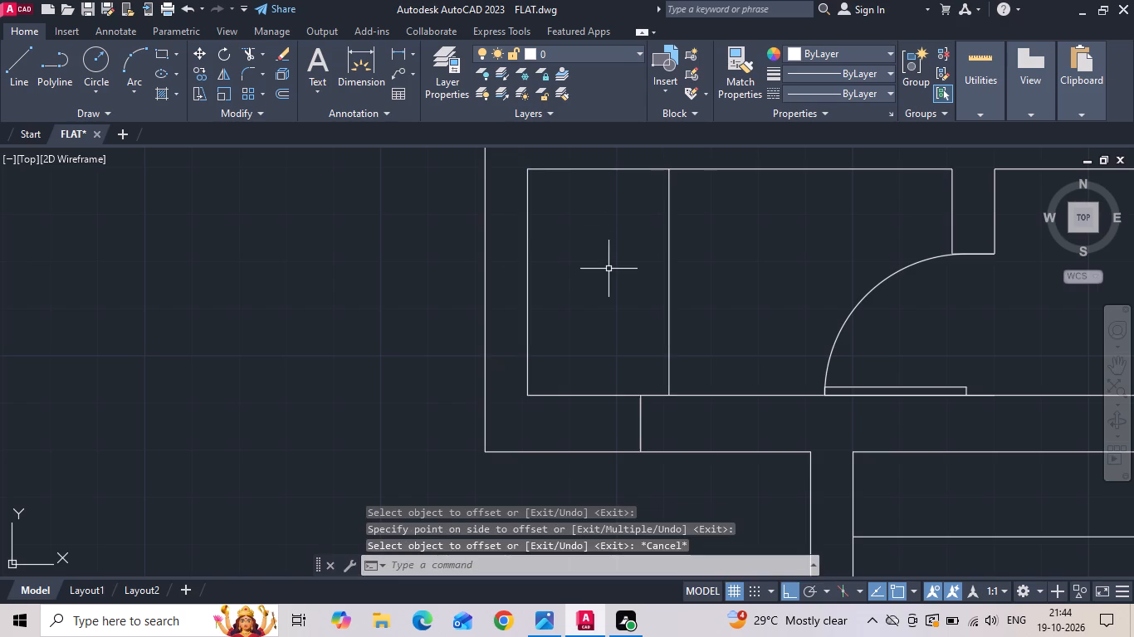
# Offset the shower partition line 2 inches toward the left wall.
pyautogui.write('o 2')
pyautogui.press('space')
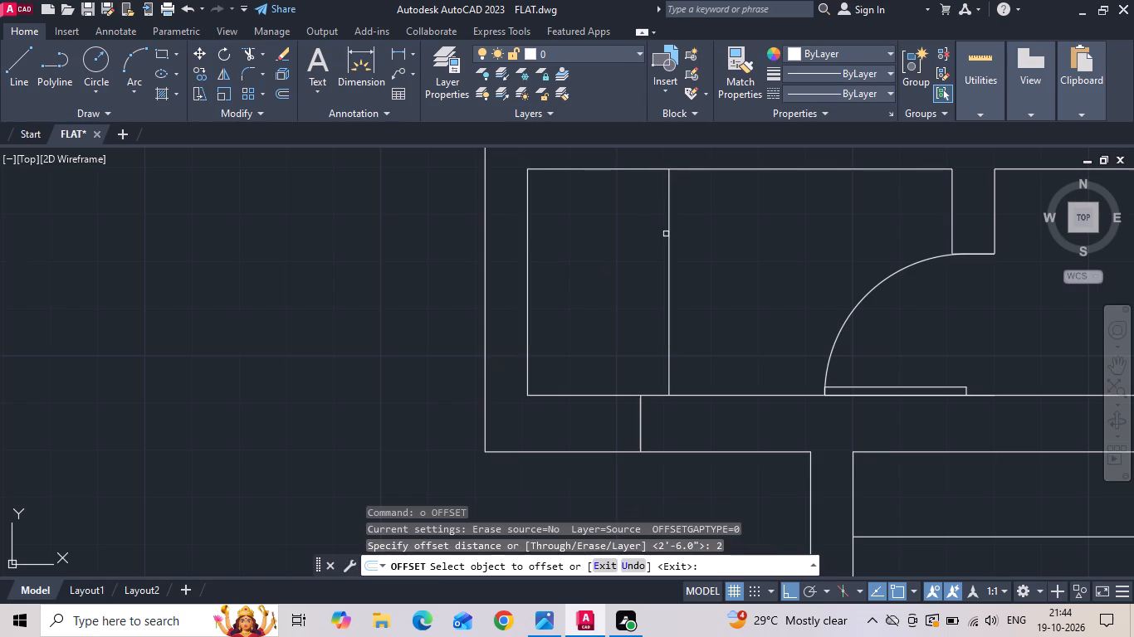
pyautogui.moveTo(669, 221); pyautogui.dragTo(658, 225)
pyautogui.click(623, 234)
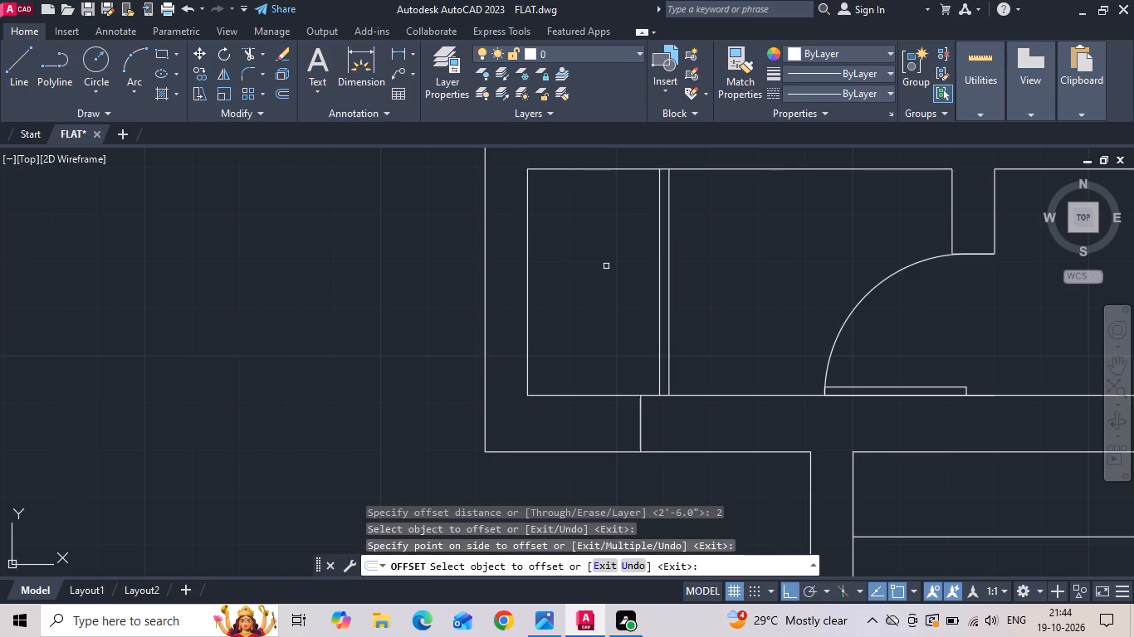
pyautogui.press('Escape')
# Move the shower partition's left line 1 inch to the right.
pyautogui.click(659, 246)
pyautogui.rightClick(660, 244)
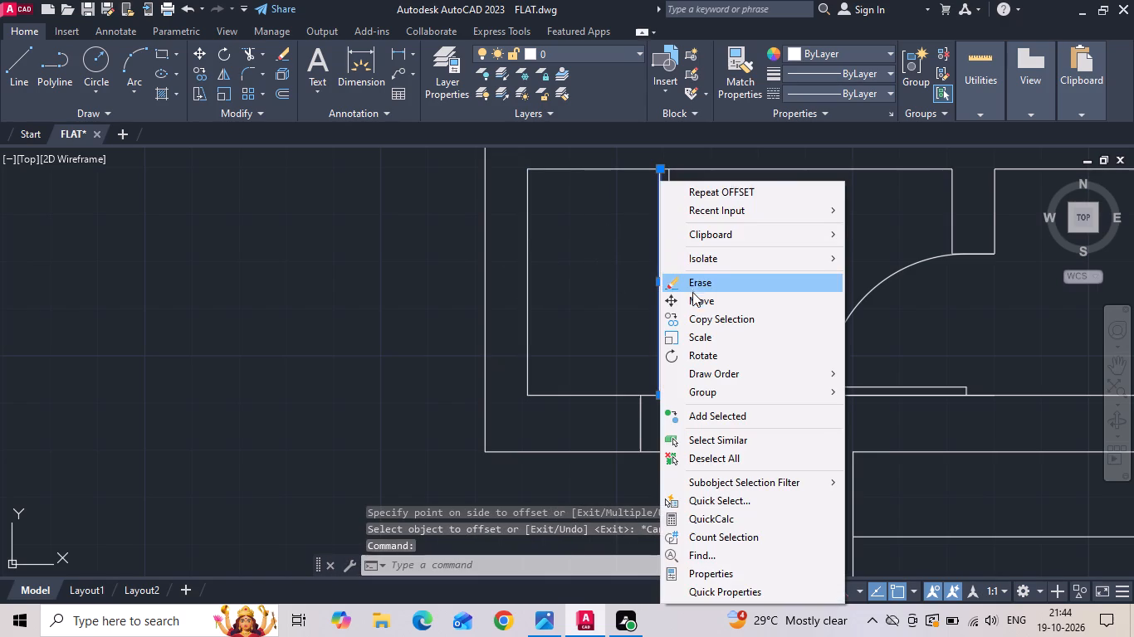
pyautogui.click(693, 298)
pyautogui.click(712, 304)
pyautogui.press('1')
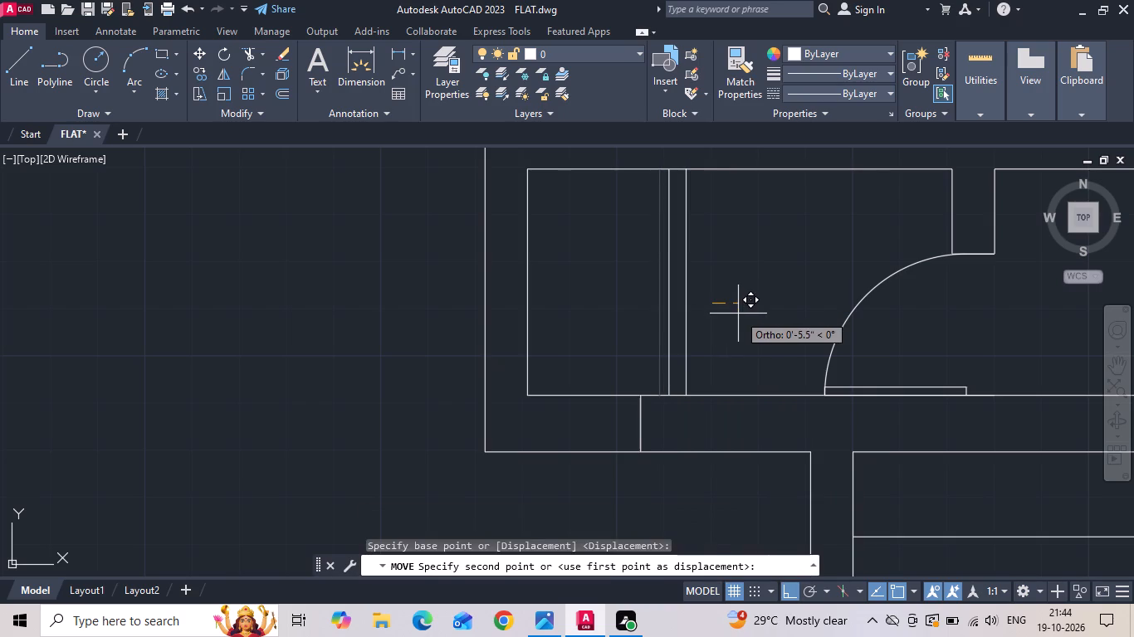
pyautogui.press('space')
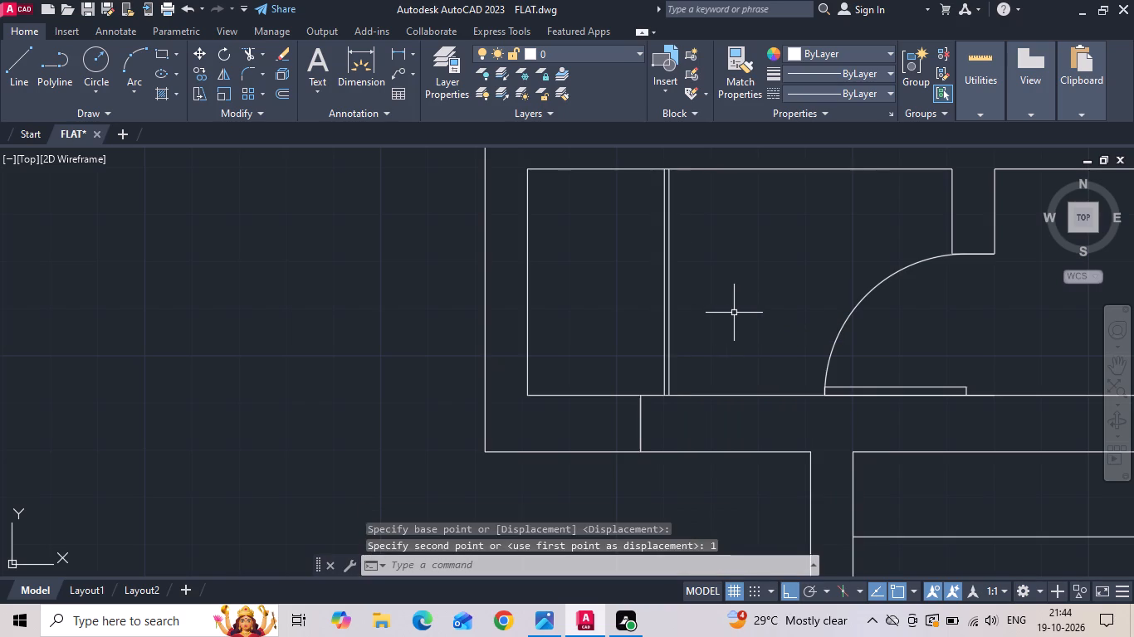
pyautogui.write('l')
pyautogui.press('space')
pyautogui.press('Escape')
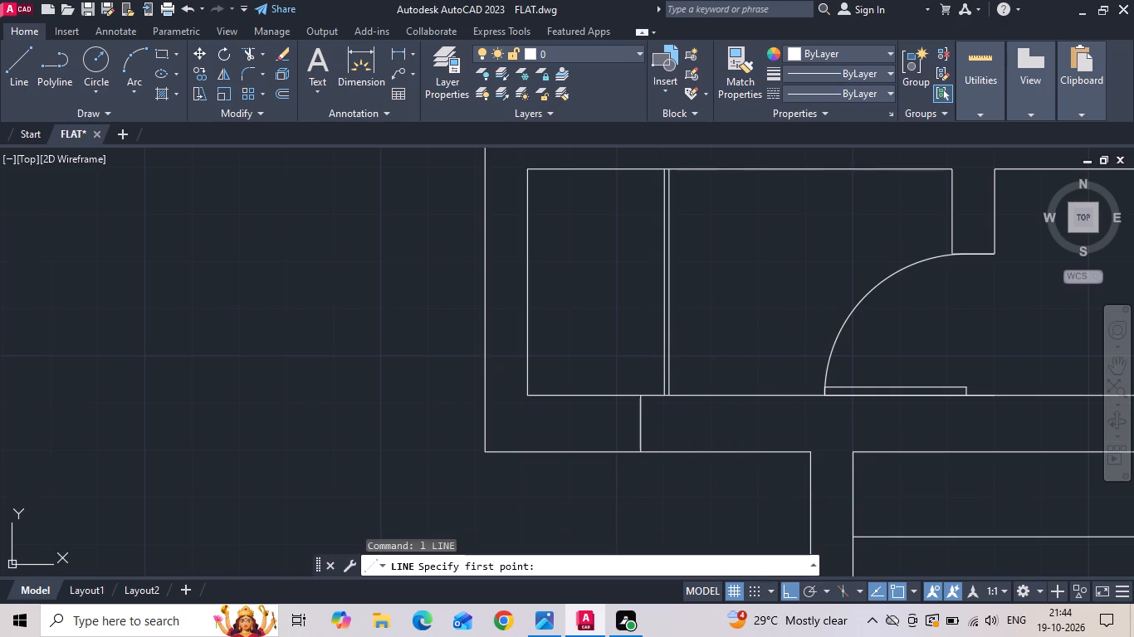
# Offset the bathroom's top inner wall line 3' down into the room.
pyautogui.press('o')
pyautogui.press('space')
pyautogui.write("3'")
pyautogui.press('Return')
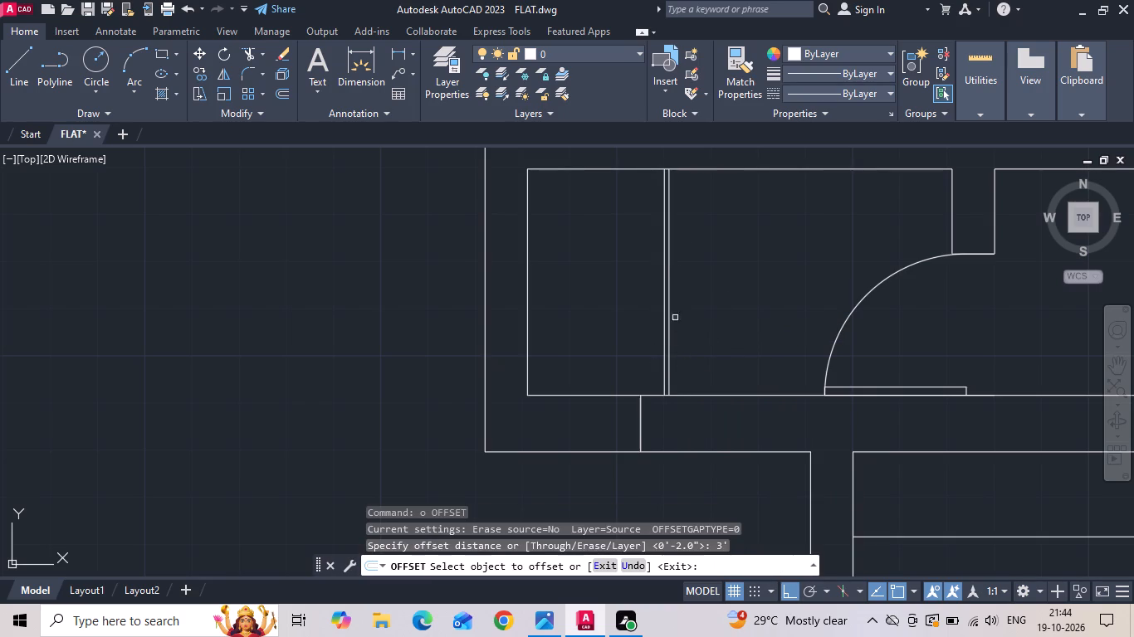
pyautogui.moveTo(578, 171); pyautogui.dragTo(580, 191)
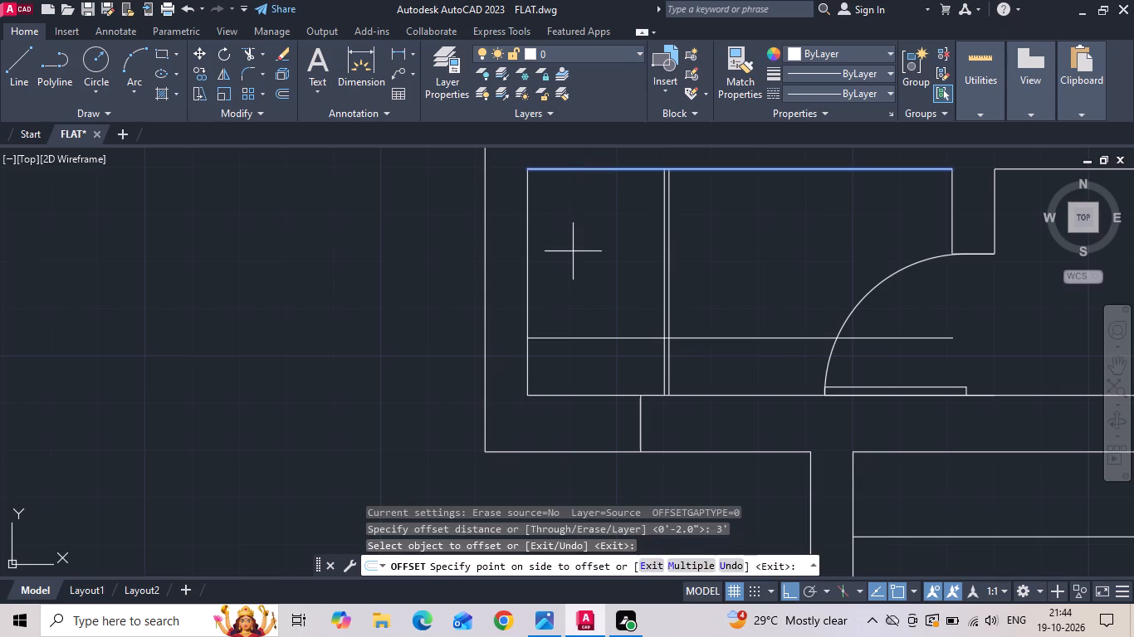
pyautogui.click(572, 252)
pyautogui.press('Escape')
# Trim the 3' offset line on both sides of the shower partition and the partition lines below it.
pyautogui.write('tr')
pyautogui.press('space')
pyautogui.moveTo(620, 329); pyautogui.dragTo(653, 378)
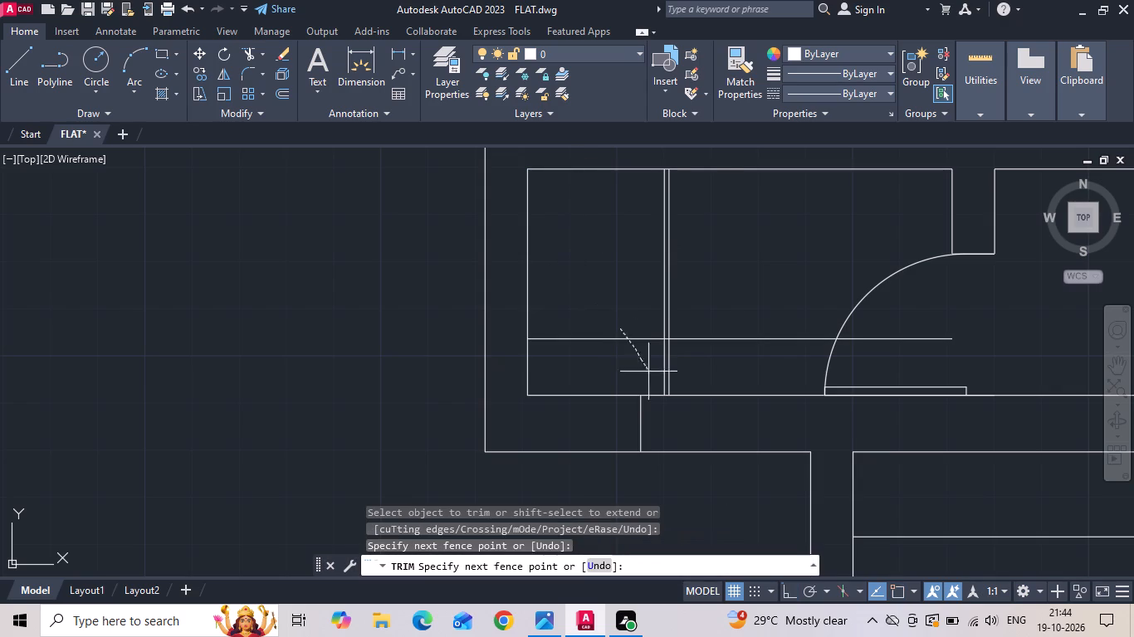
pyautogui.moveTo(653, 378); pyautogui.dragTo(740, 346)
pyautogui.moveTo(741, 345); pyautogui.dragTo(731, 312)
pyautogui.click(728, 290)
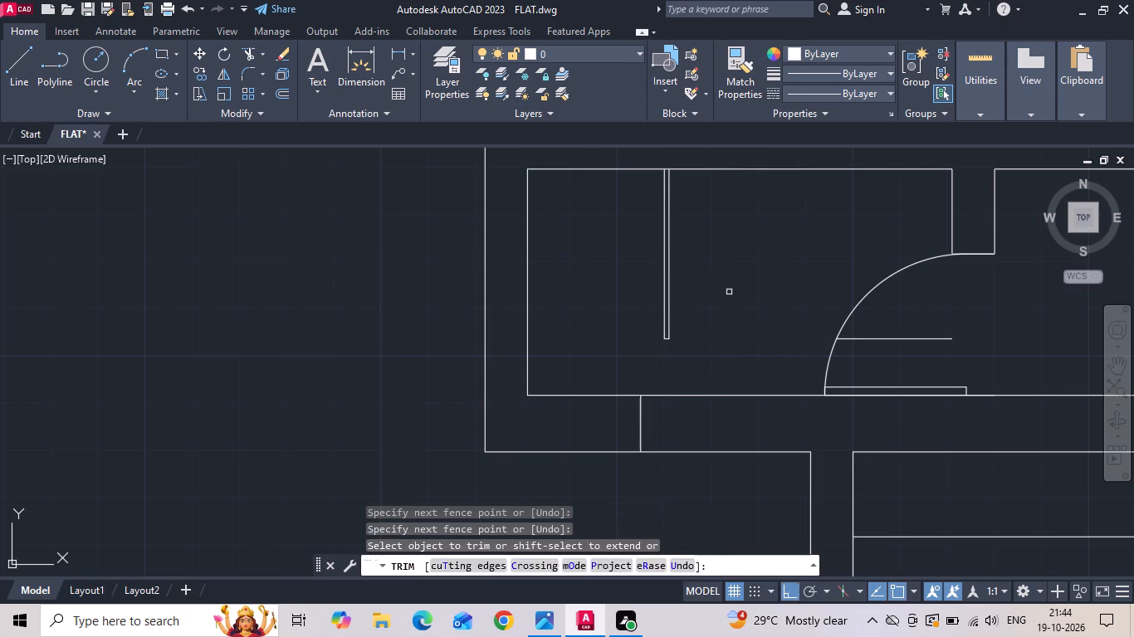
pyautogui.press('Escape')
# Erase the leftover piece of the 3' offset line inside the bathroom door swing.
pyautogui.moveTo(875, 313); pyautogui.dragTo(871, 354)
pyautogui.doubleClick(871, 354)
pyautogui.press('Delete')
pyautogui.scroll(-3, 811, 365)
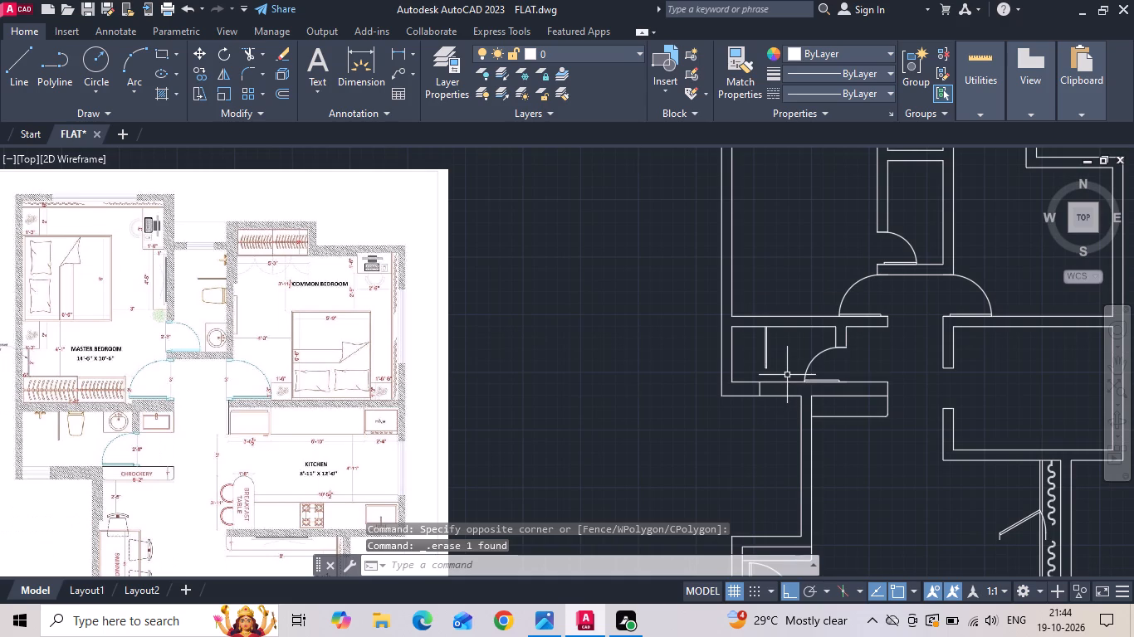
# Move the short end line of the shower partition up by 12 inches.
pyautogui.scroll(5, 787, 375)
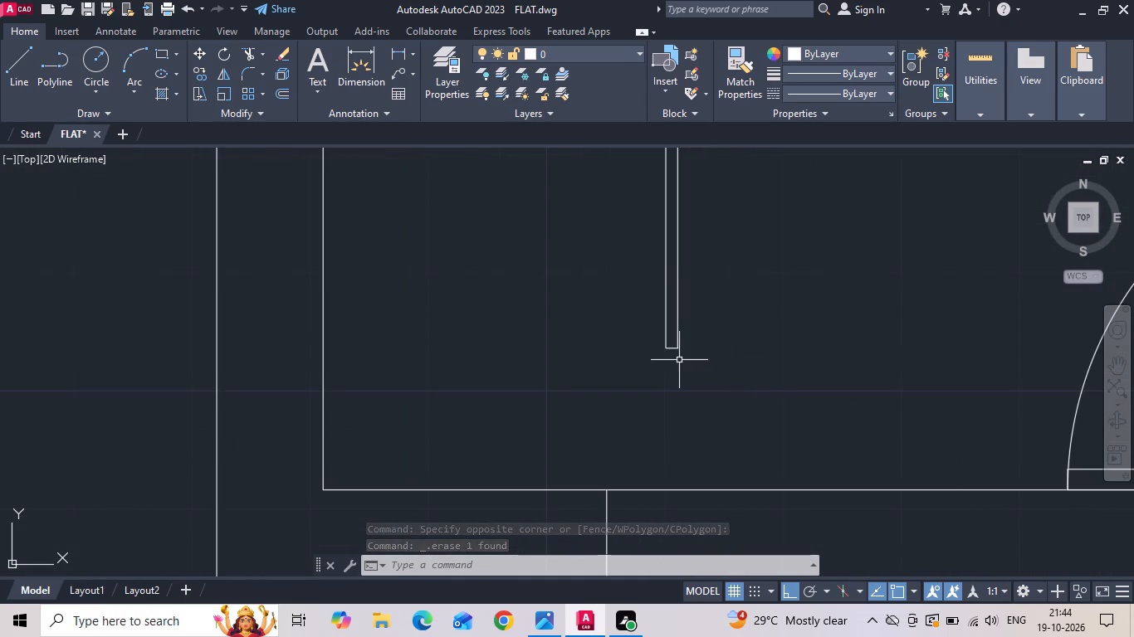
pyautogui.click(673, 348)
pyautogui.rightClick(794, 301)
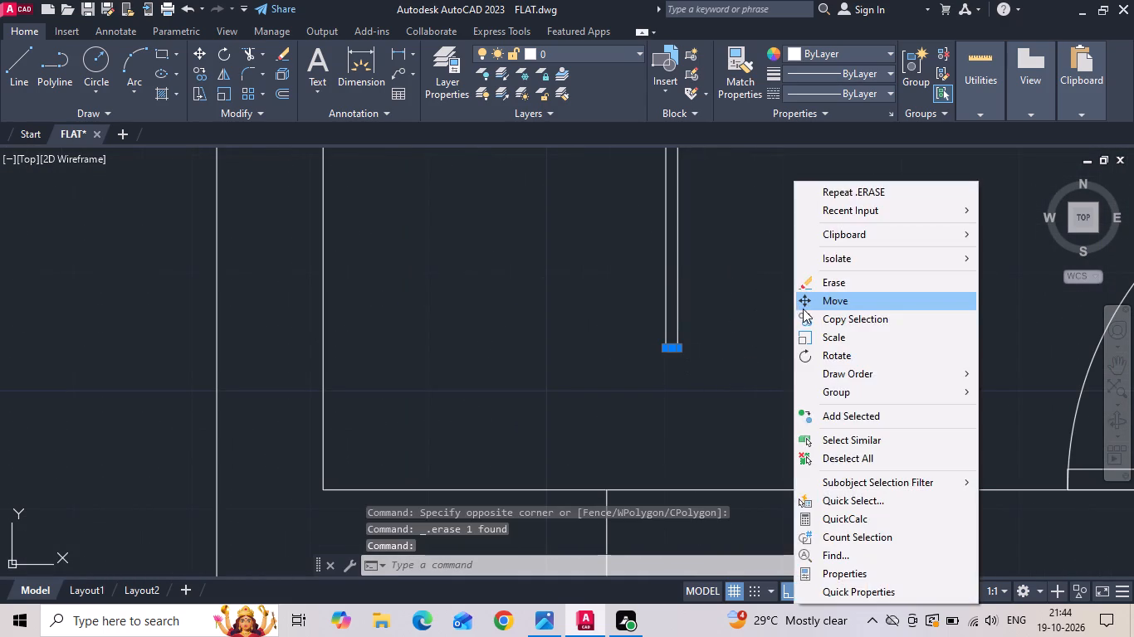
pyautogui.click(803, 309)
pyautogui.moveTo(816, 362); pyautogui.dragTo(817, 333)
pyautogui.write('12')
pyautogui.press('space')
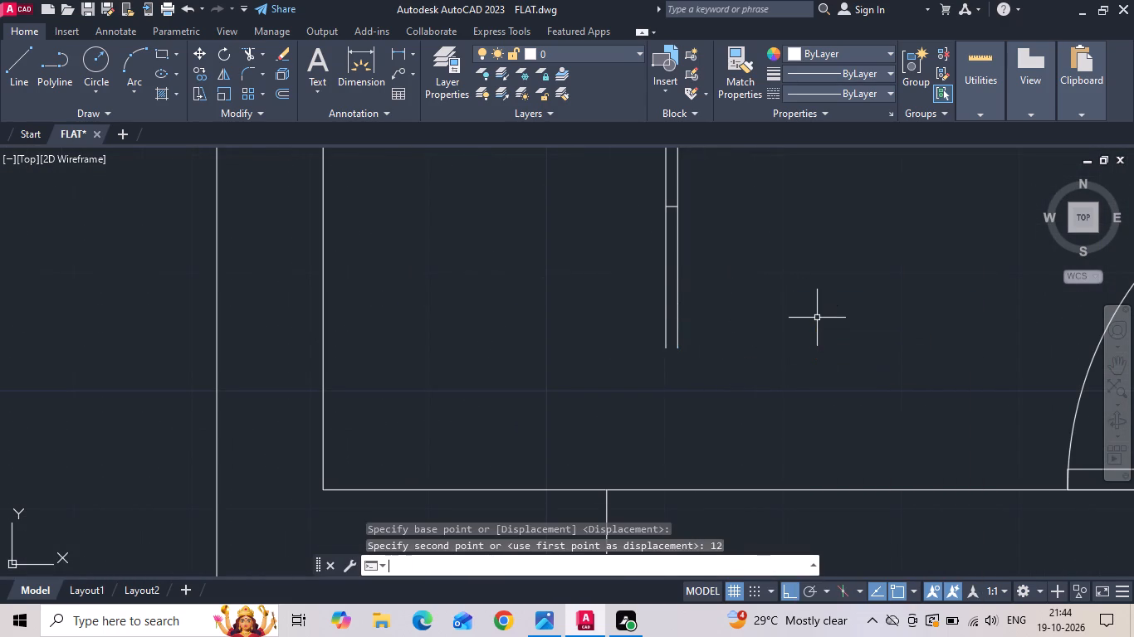
# Trim both shower partition lines below the relocated short end line.
pyautogui.write('tr')
pyautogui.press('space')
pyautogui.press('space')
pyautogui.moveTo(802, 318); pyautogui.dragTo(575, 361)
pyautogui.click(564, 362)
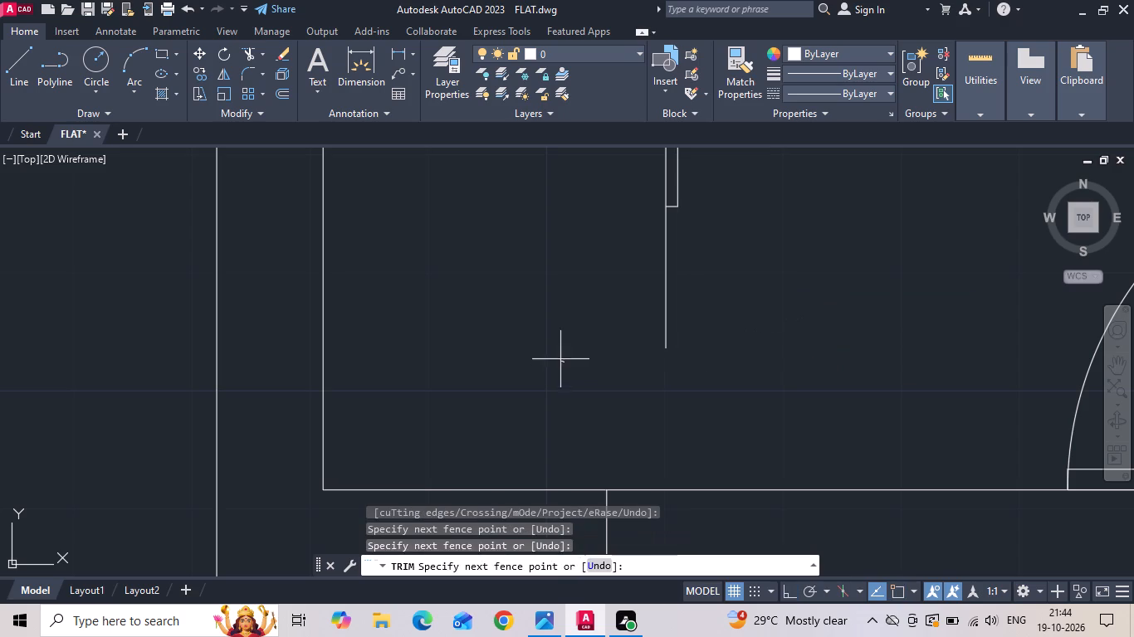
pyautogui.moveTo(667, 336); pyautogui.dragTo(764, 328)
pyautogui.scroll(-3, 747, 328)
pyautogui.press('Escape')
pyautogui.scroll(-2, 785, 309)
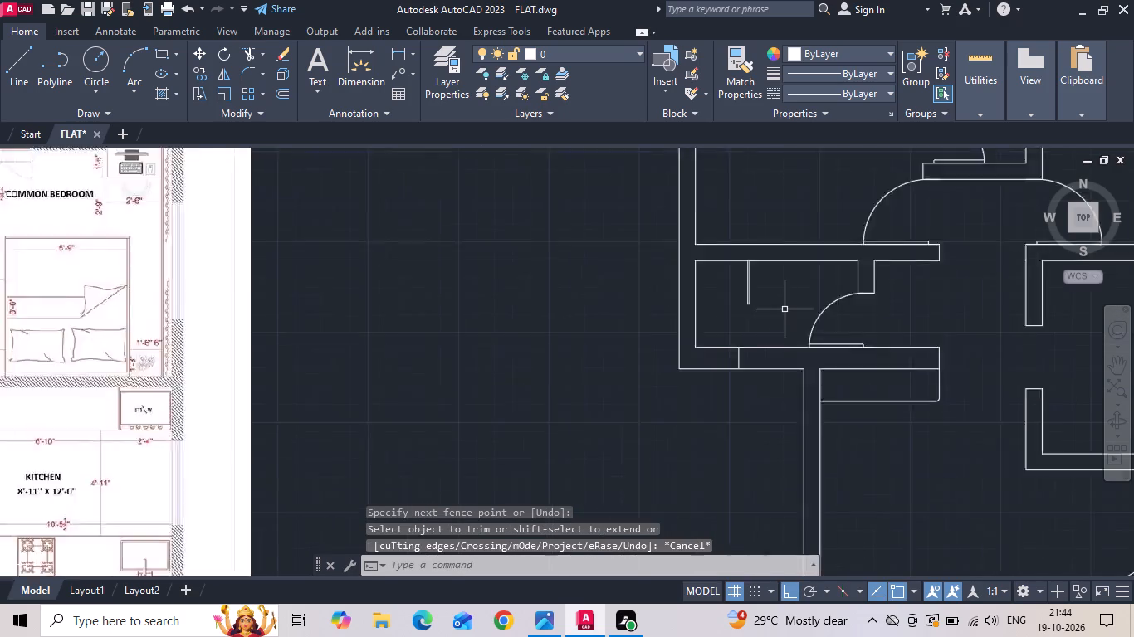
# Extend the bathroom's left inner wall line down to the bottom outer wall line beside the window mark.
pyautogui.moveTo(706, 343); pyautogui.dragTo(428, 484, button='middle')
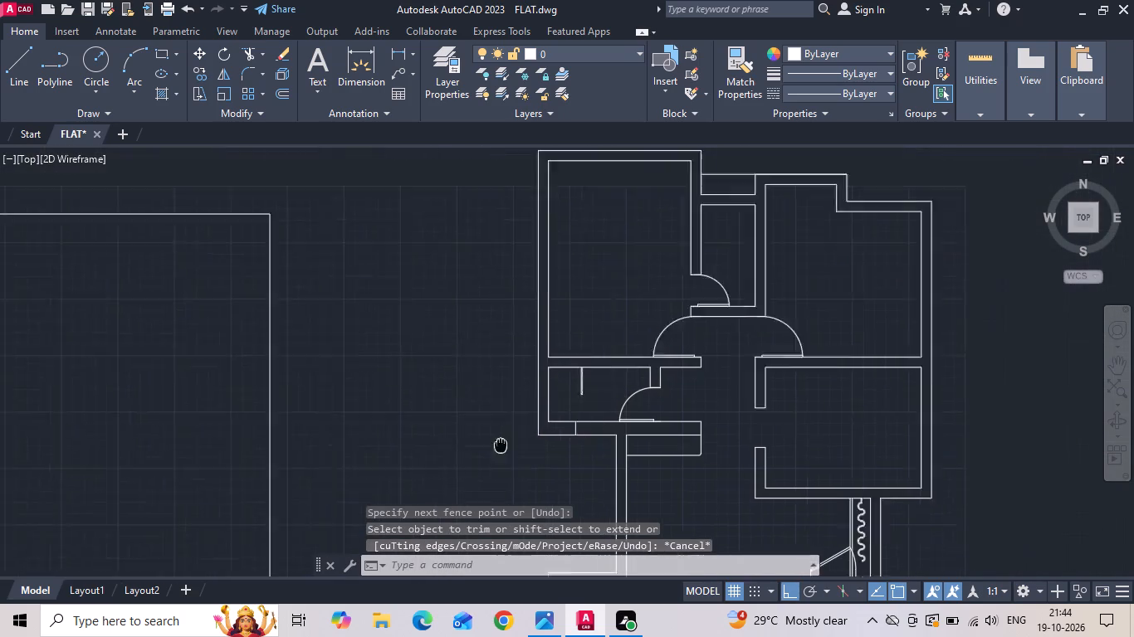
pyautogui.moveTo(428, 484); pyautogui.dragTo(381, 508, button='middle')
pyautogui.moveTo(425, 392); pyautogui.dragTo(480, 275, button='middle')
pyautogui.scroll(-2, 574, 374)
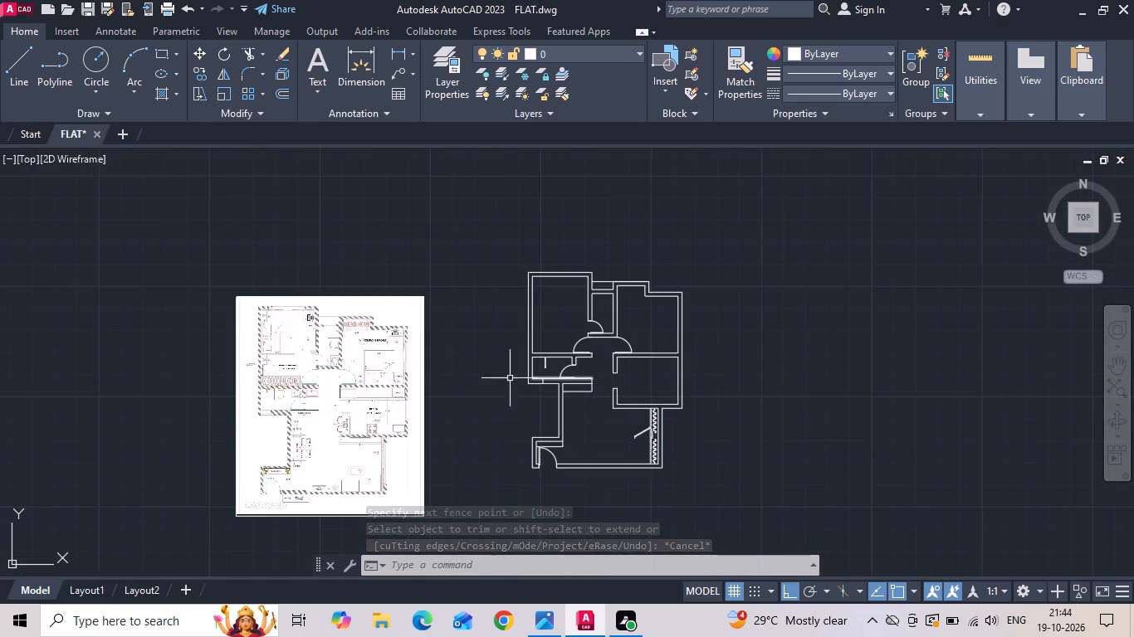
pyautogui.scroll(2, 455, 391)
pyautogui.scroll(2, 611, 375)
pyautogui.write('ex')
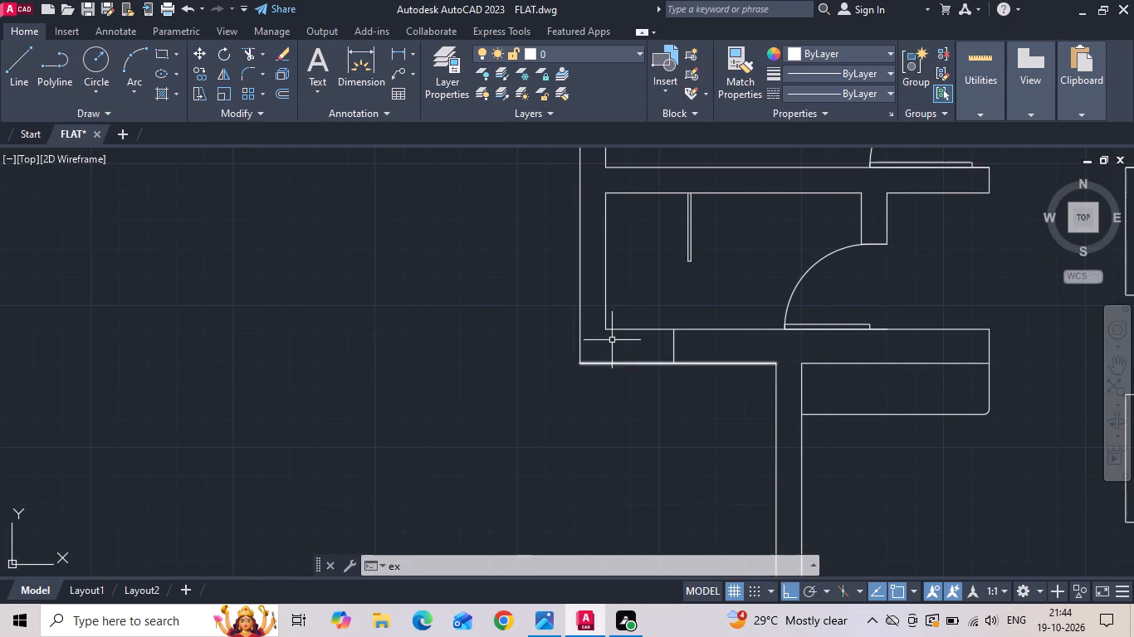
pyautogui.press('space')
pyautogui.click(605, 301)
pyautogui.scroll(2, 645, 329)
pyautogui.press('Escape')
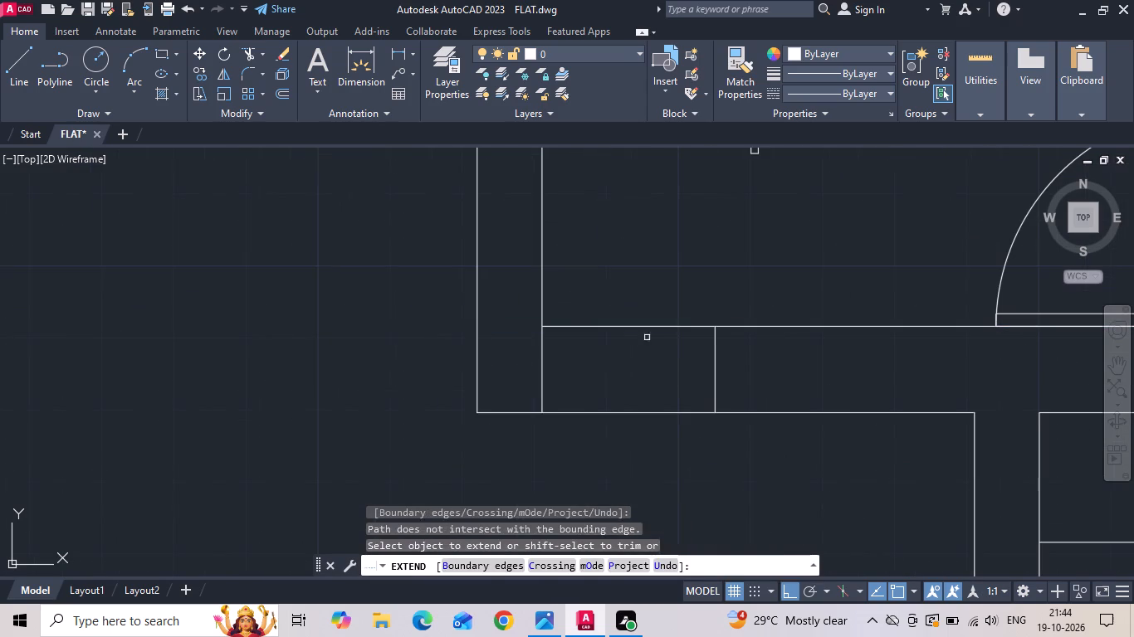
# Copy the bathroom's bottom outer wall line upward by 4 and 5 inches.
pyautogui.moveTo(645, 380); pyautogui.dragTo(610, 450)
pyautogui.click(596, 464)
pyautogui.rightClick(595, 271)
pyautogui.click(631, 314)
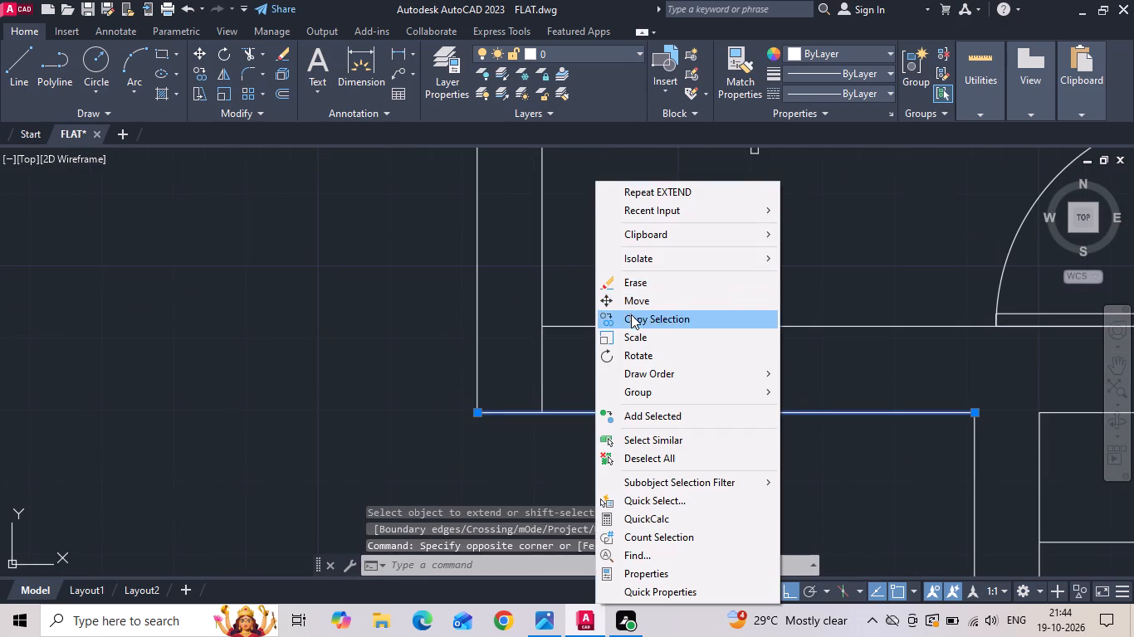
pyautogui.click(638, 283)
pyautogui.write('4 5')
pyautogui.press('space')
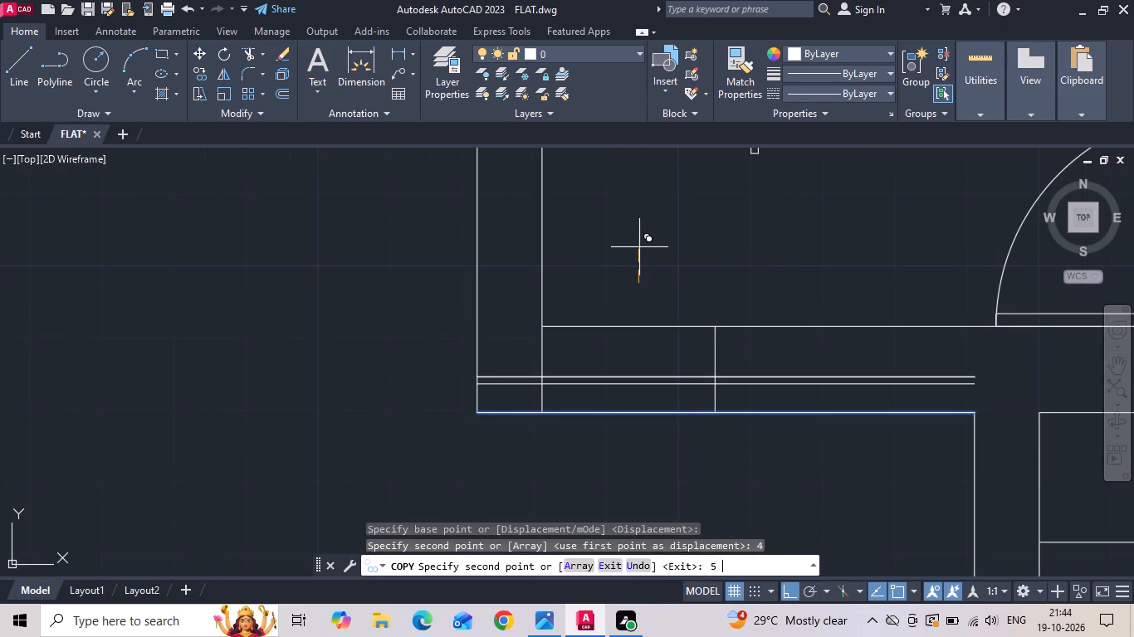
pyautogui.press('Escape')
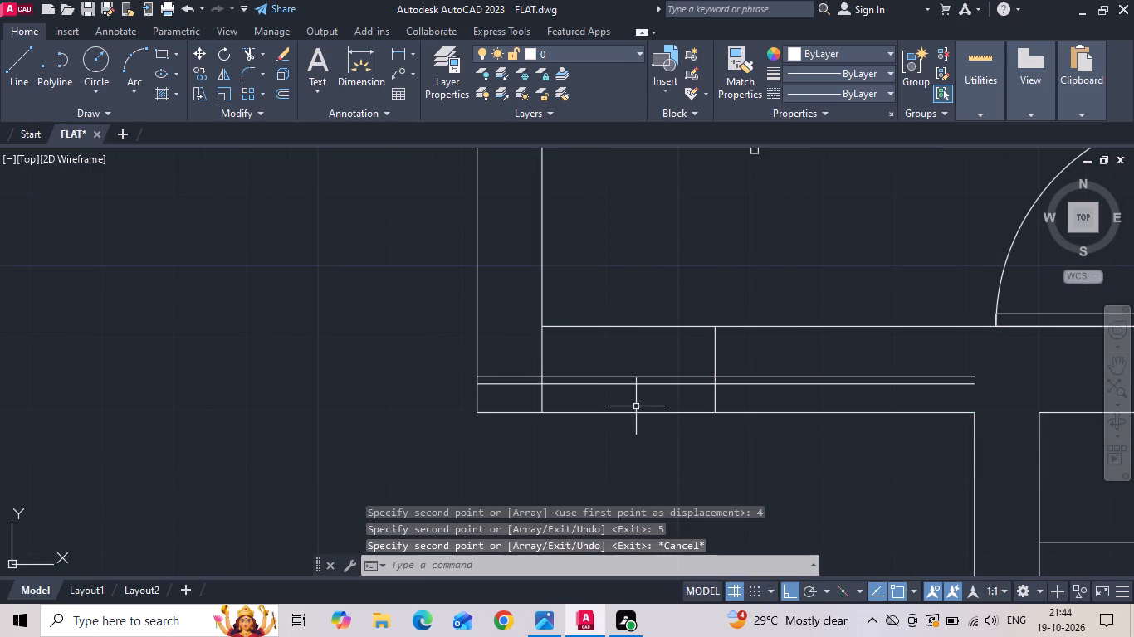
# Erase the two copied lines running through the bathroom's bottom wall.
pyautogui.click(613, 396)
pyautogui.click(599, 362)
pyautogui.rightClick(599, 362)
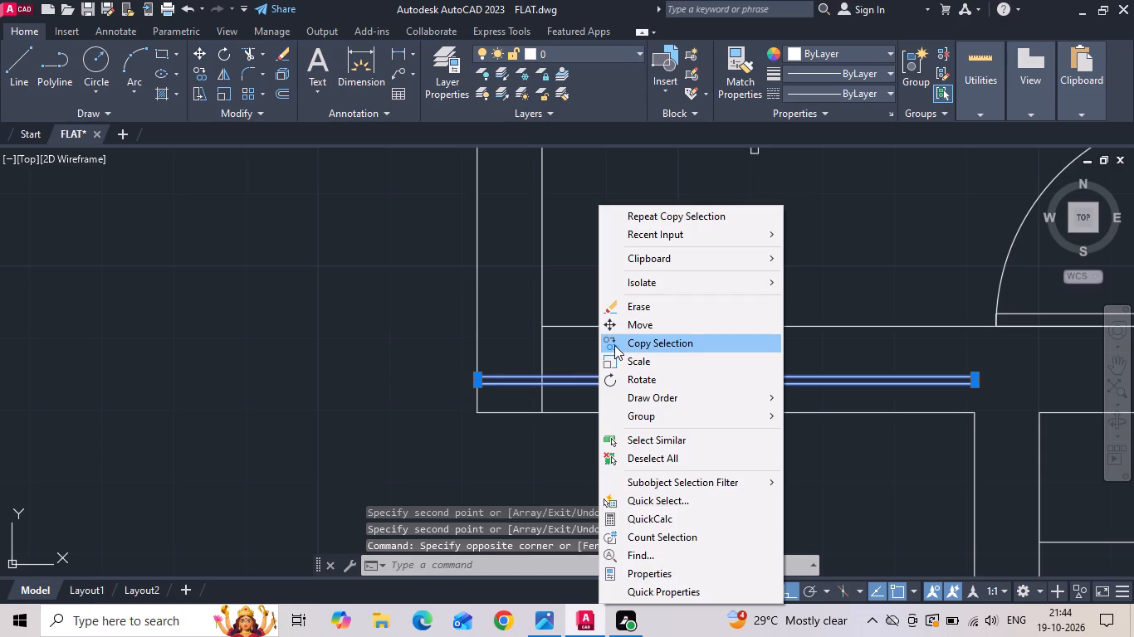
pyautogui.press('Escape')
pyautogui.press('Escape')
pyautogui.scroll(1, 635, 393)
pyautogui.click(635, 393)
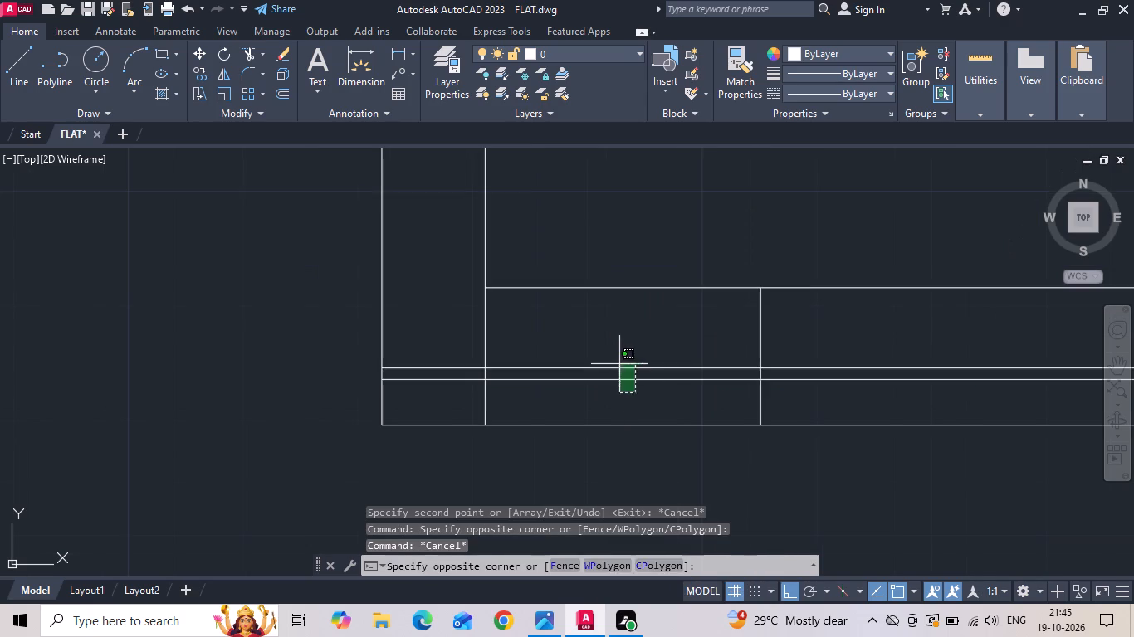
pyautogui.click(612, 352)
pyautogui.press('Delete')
# Draw a horizontal line midway through the bathroom's bottom wall, joining the two sides of the window opening.
pyautogui.write('l')
pyautogui.press('space')
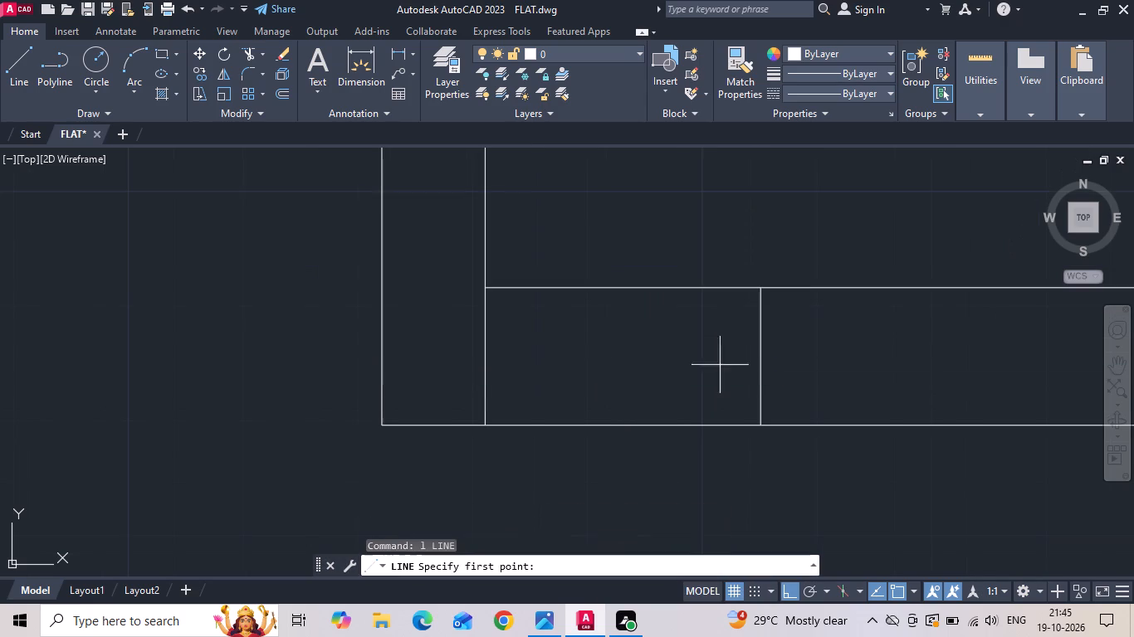
pyautogui.click(760, 352)
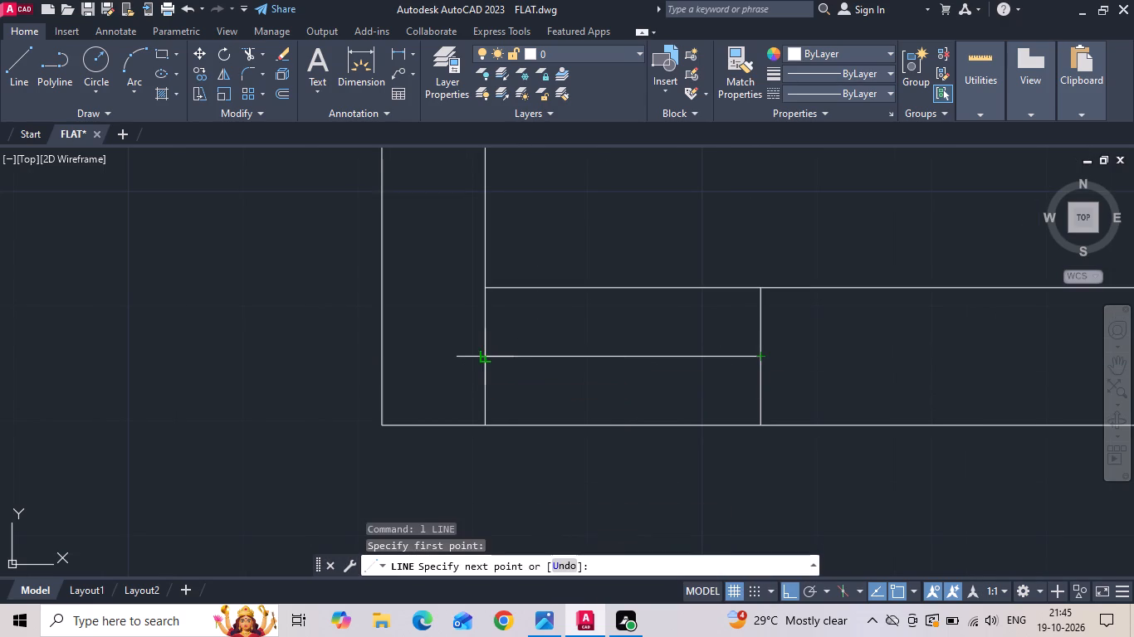
pyautogui.click(480, 359)
pyautogui.press('Escape')
# Offset the window's centre line 0.5 inches to both sides and erase the original centre line.
pyautogui.write('o .5')
pyautogui.press('space')
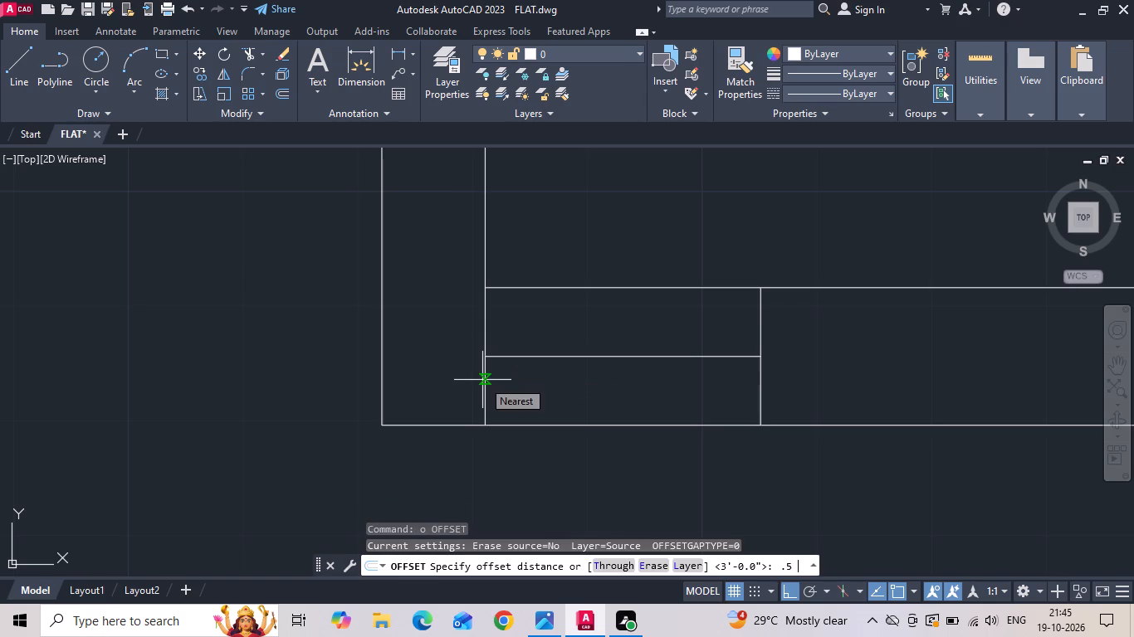
pyautogui.moveTo(549, 356); pyautogui.dragTo(550, 337)
pyautogui.click(550, 301)
pyautogui.moveTo(537, 358); pyautogui.dragTo(535, 367)
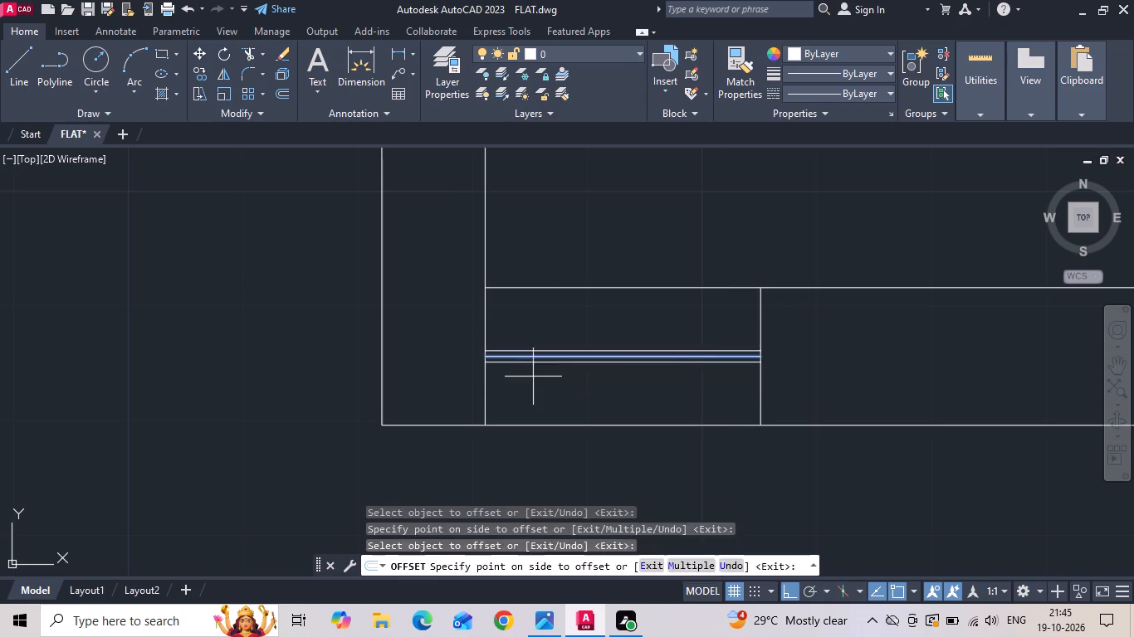
pyautogui.click(531, 382)
pyautogui.press('Escape')
pyautogui.click(534, 356)
pyautogui.press('Delete')
# Draw a vertical line across the top wall of the narrow room between the upper bedrooms, at the wall's midpoint.
pyautogui.scroll(-3, 476, 379)
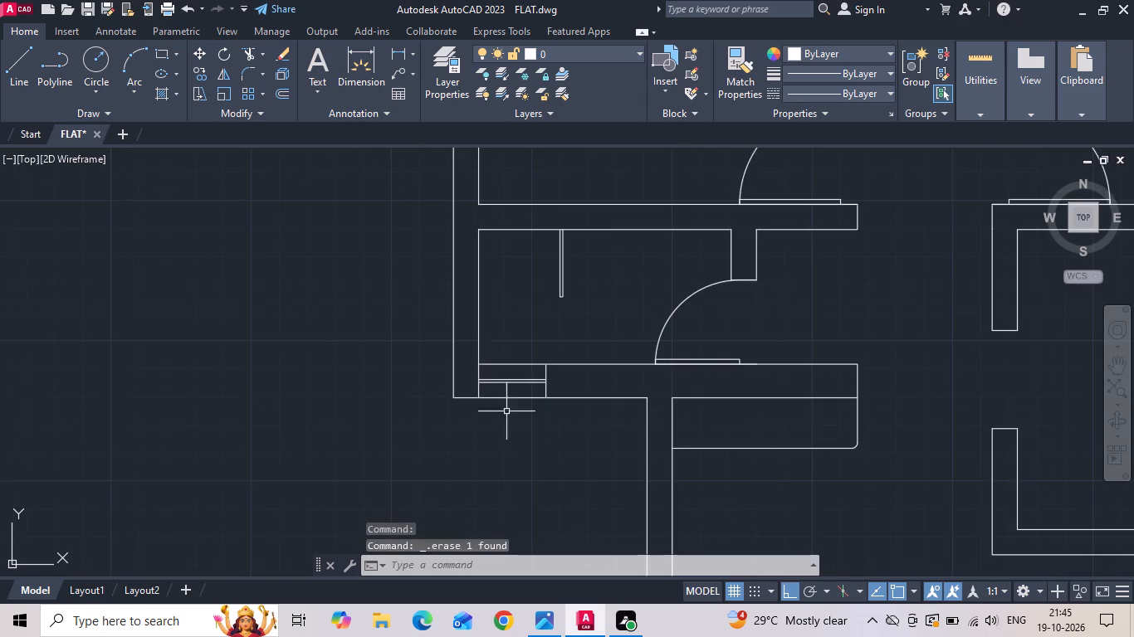
pyautogui.scroll(-2, 516, 421)
pyautogui.scroll(2, 673, 177)
pyautogui.moveTo(675, 216); pyautogui.dragTo(654, 311, button='middle')
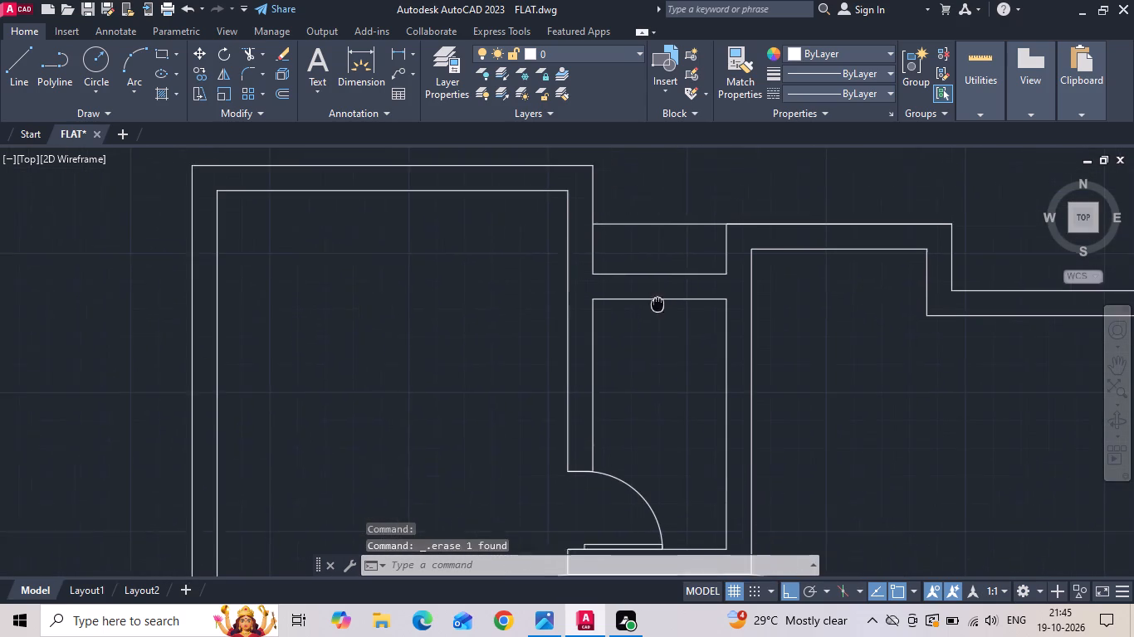
pyautogui.write('l')
pyautogui.press('space')
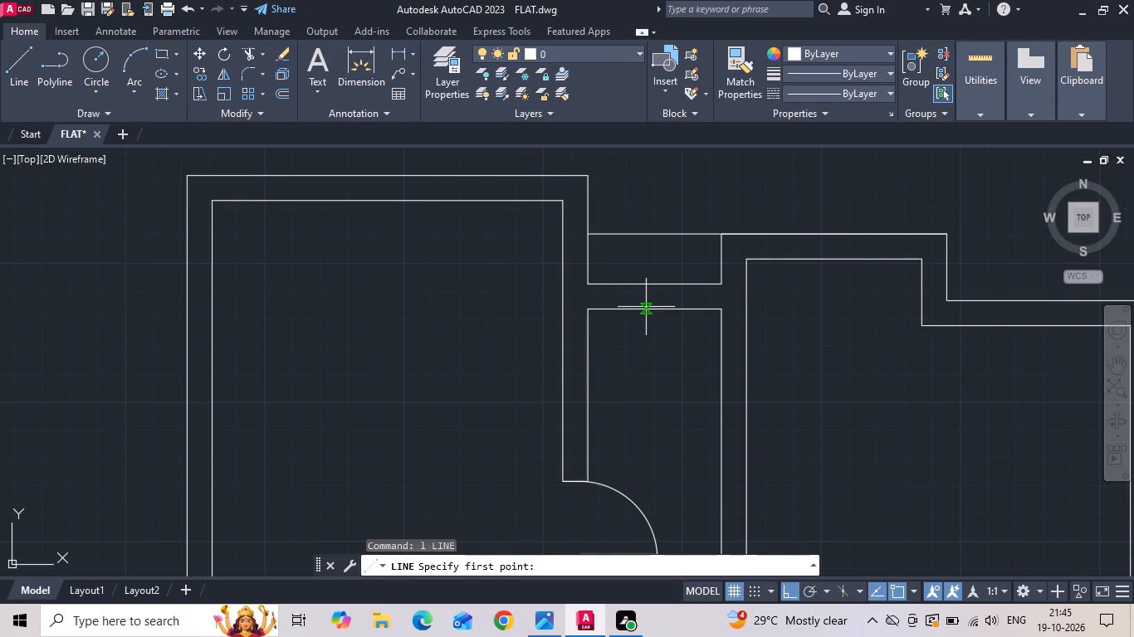
pyautogui.click(653, 305)
pyautogui.scroll(2, 657, 284)
pyautogui.click(646, 279)
pyautogui.press('Escape')
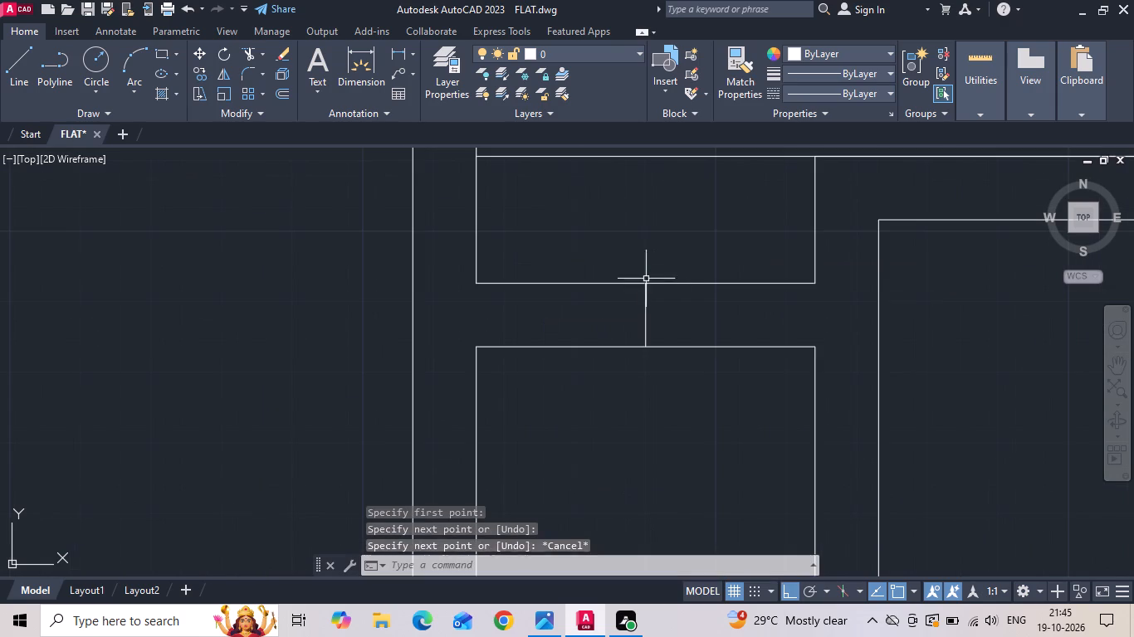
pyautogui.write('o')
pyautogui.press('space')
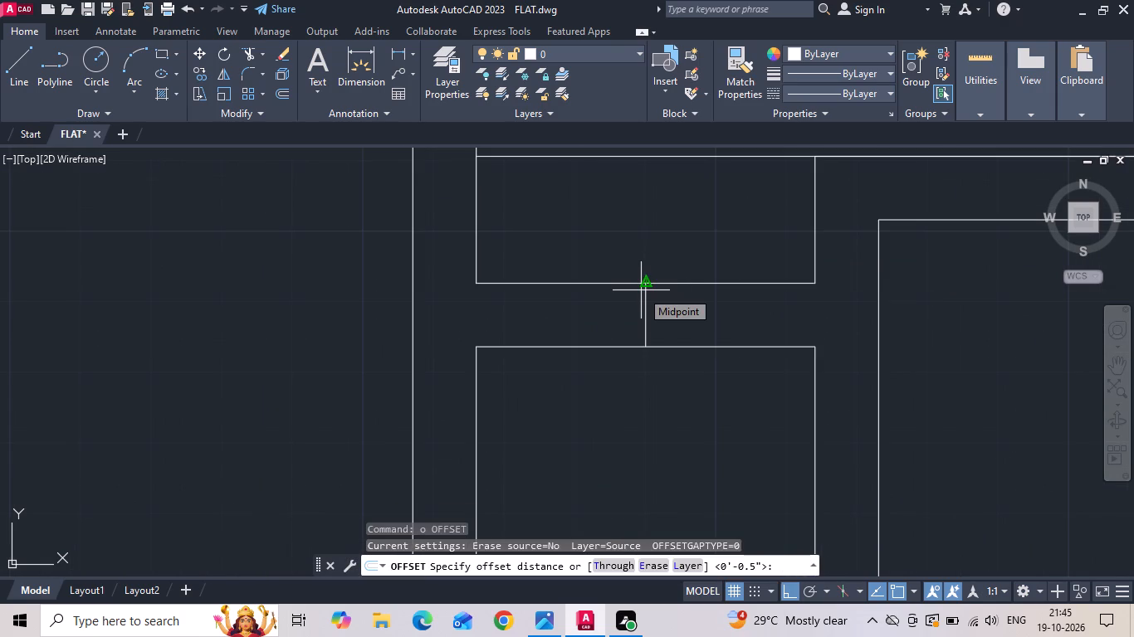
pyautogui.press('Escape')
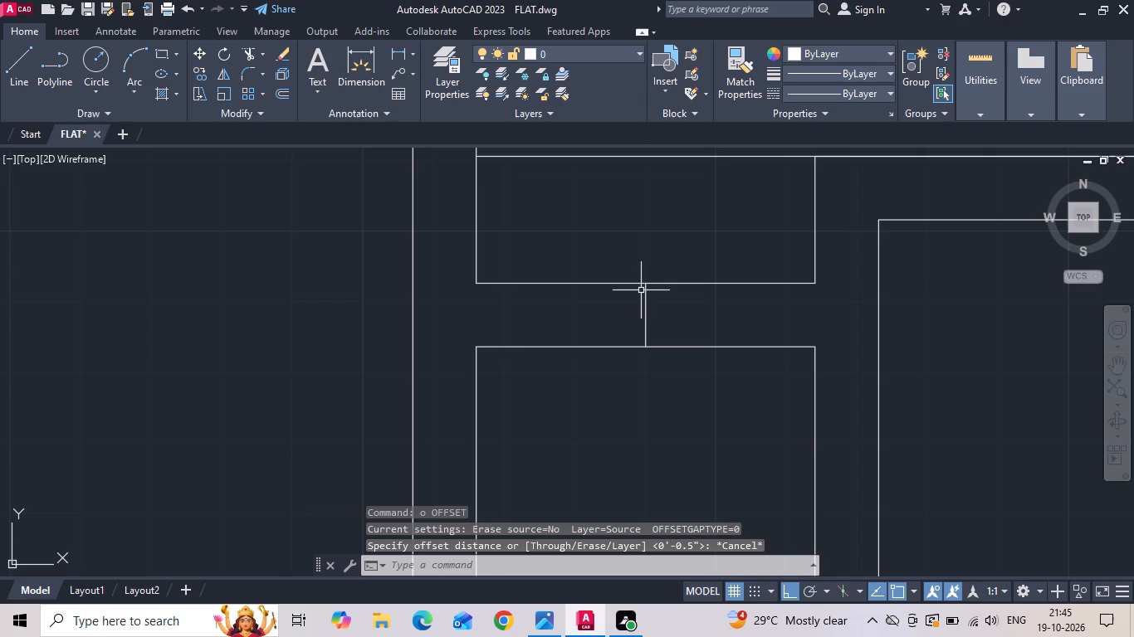
# Offset the vertical midpoint line 1' to both sides and erase the original line.
pyautogui.write("o 1'")
pyautogui.press('Return')
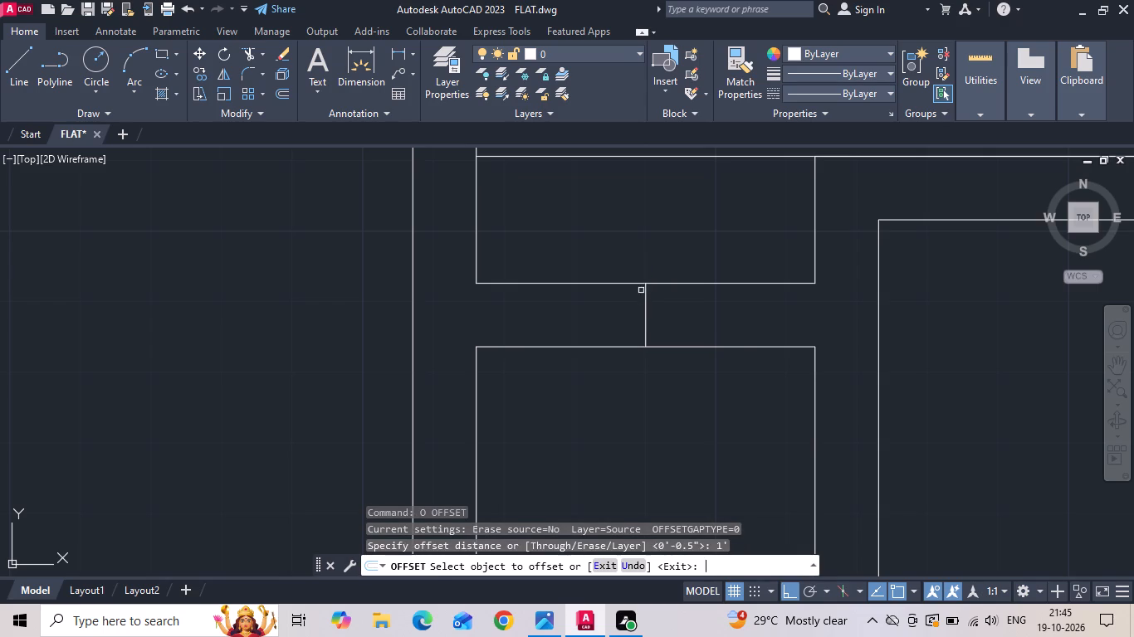
pyautogui.moveTo(644, 316); pyautogui.dragTo(627, 318)
pyautogui.click(548, 321)
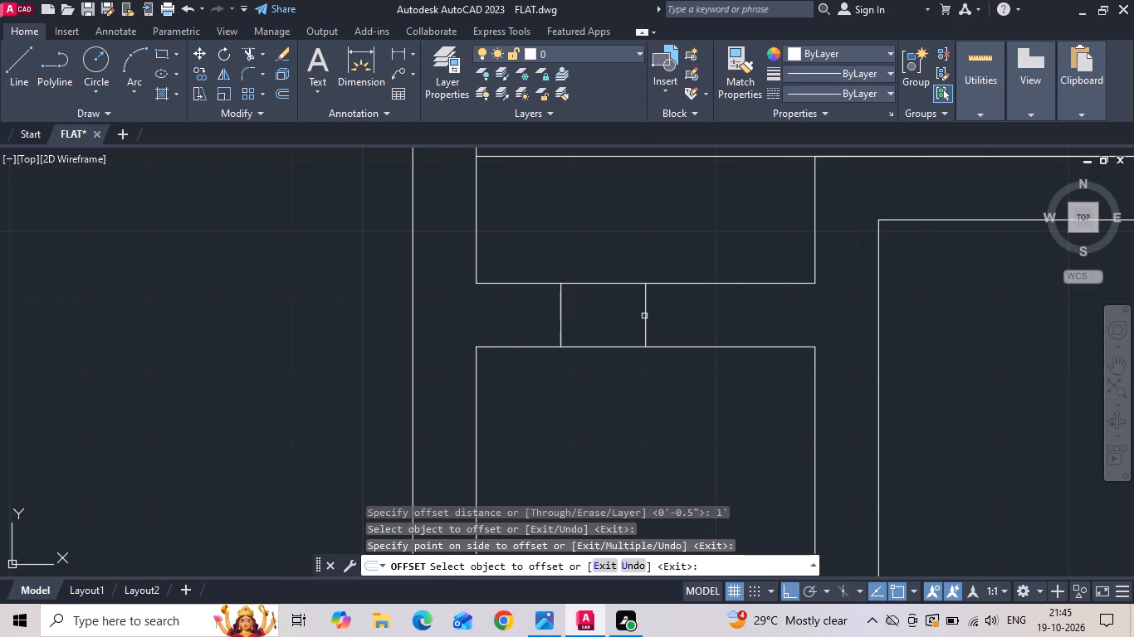
pyautogui.click(645, 315)
pyautogui.click(736, 292)
pyautogui.press('Escape')
pyautogui.moveTo(686, 314); pyautogui.dragTo(667, 320)
pyautogui.click(620, 312)
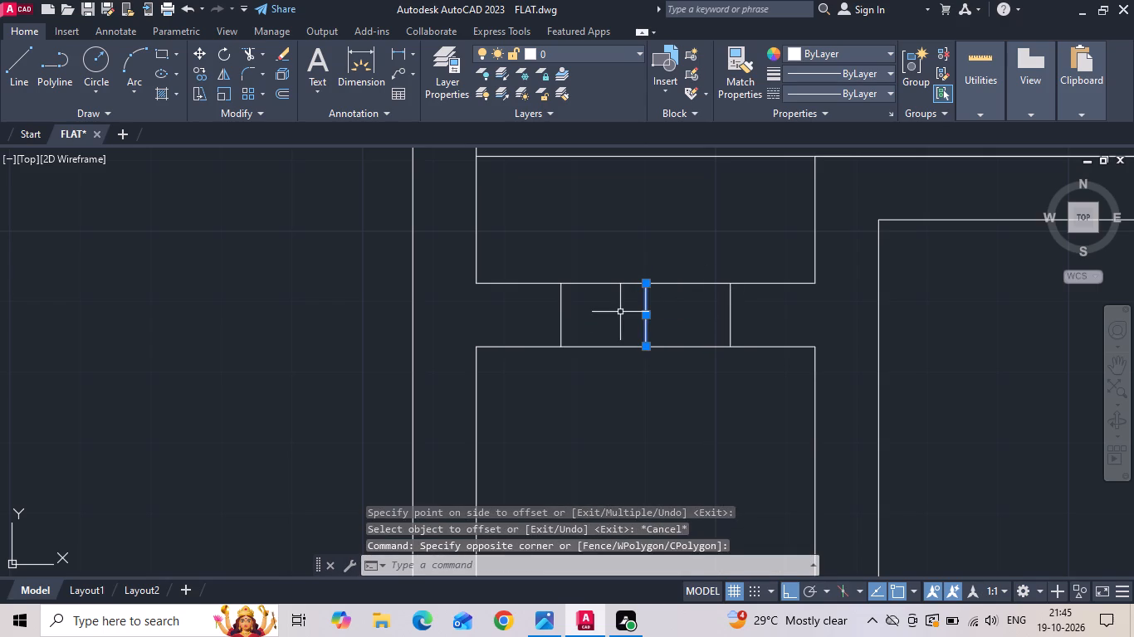
pyautogui.press('Delete')
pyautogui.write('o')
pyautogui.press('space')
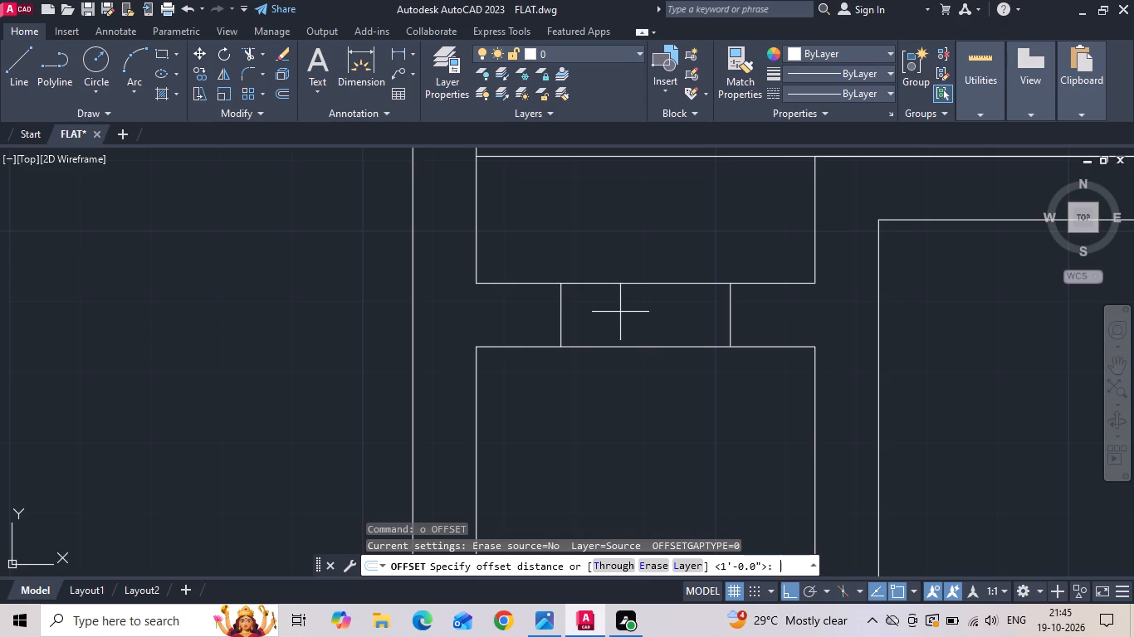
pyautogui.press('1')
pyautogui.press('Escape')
# Offset the inner line of the narrow room's top wall upward by 4 and 5 inches.
pyautogui.write('o 4')
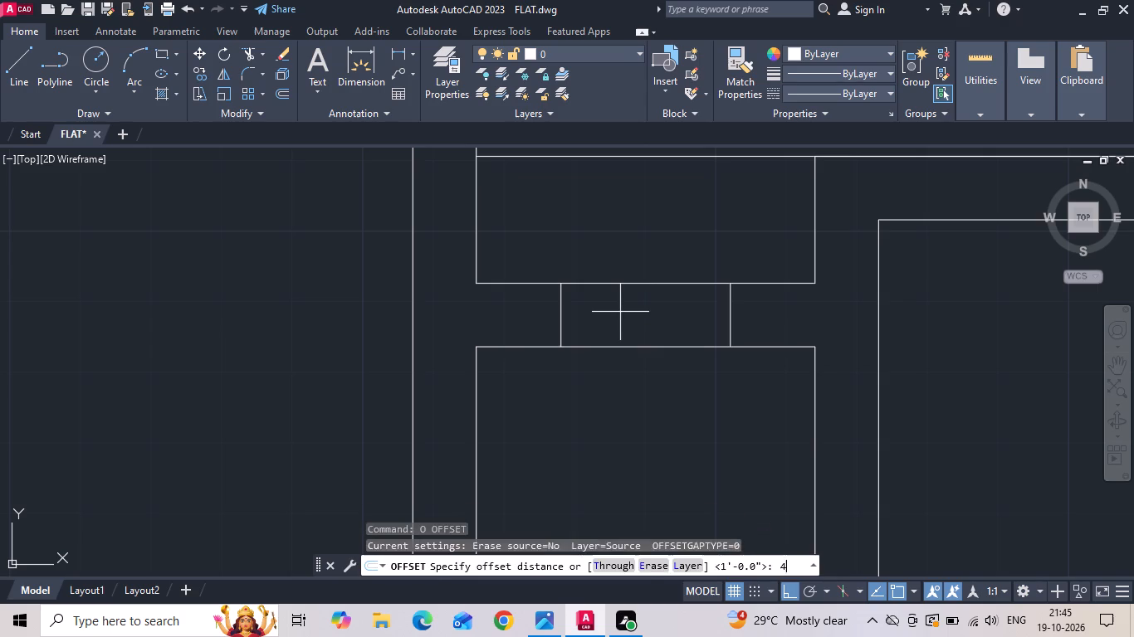
pyautogui.press('space')
pyautogui.moveTo(619, 346); pyautogui.dragTo(623, 324)
pyautogui.click(626, 313)
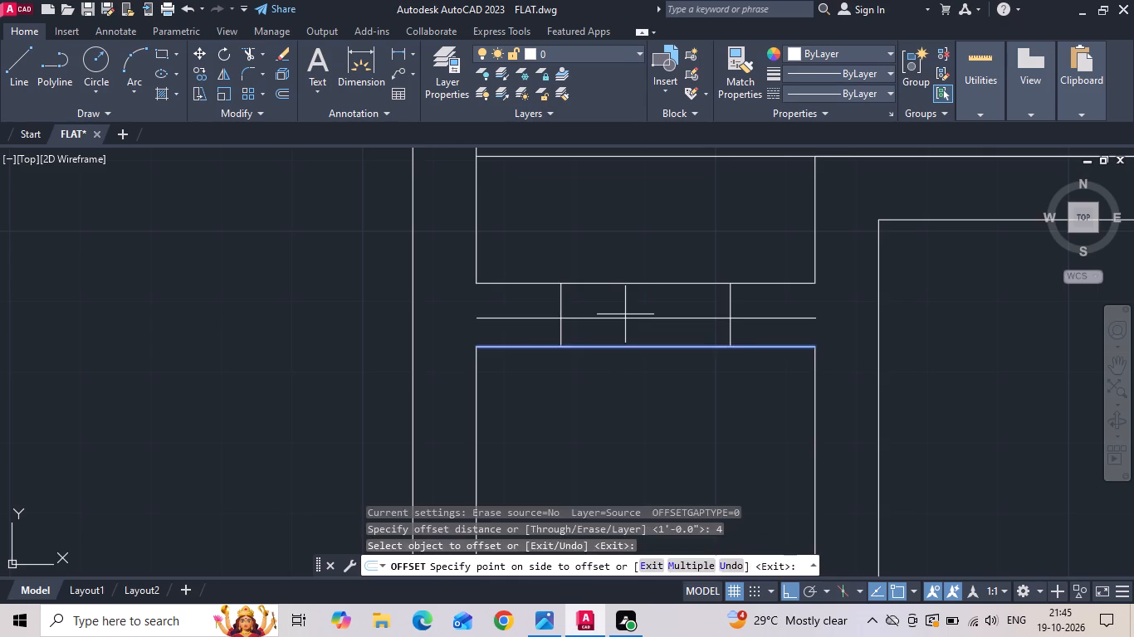
pyautogui.press('space')
pyautogui.write('5')
pyautogui.press('space')
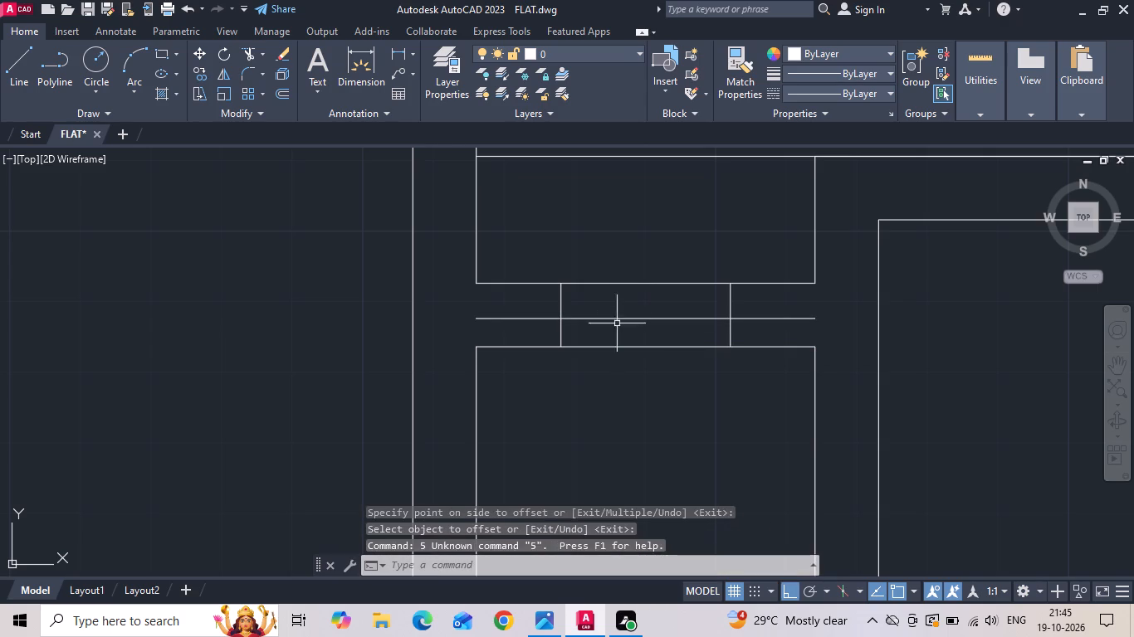
pyautogui.press('space')
pyautogui.write('5')
pyautogui.press('space')
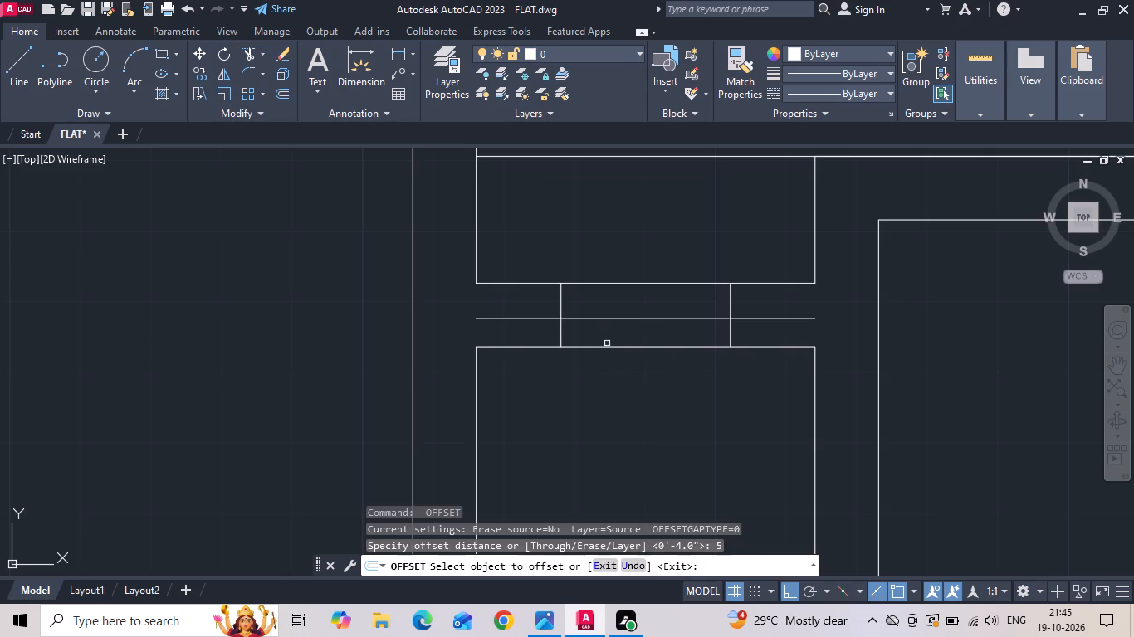
pyautogui.click(606, 347)
pyautogui.click(611, 320)
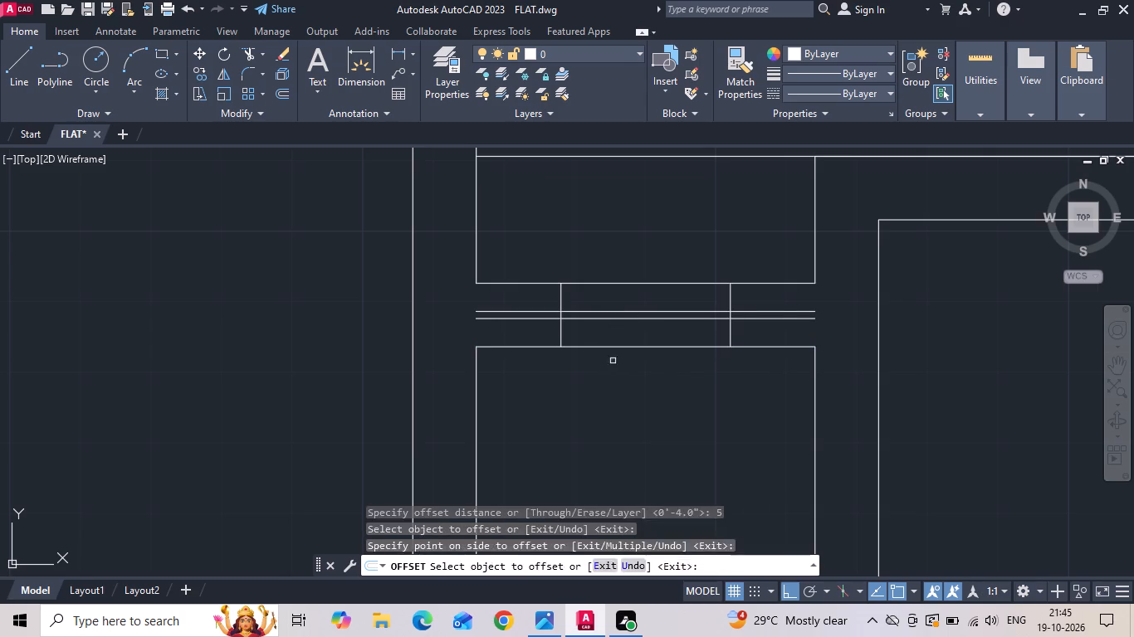
pyautogui.press('Escape')
# Trim the two offset lines outside the sides of the new window opening.
pyautogui.press('t')
pyautogui.press('r')
pyautogui.press('space')
pyautogui.moveTo(535, 335); pyautogui.dragTo(535, 308)
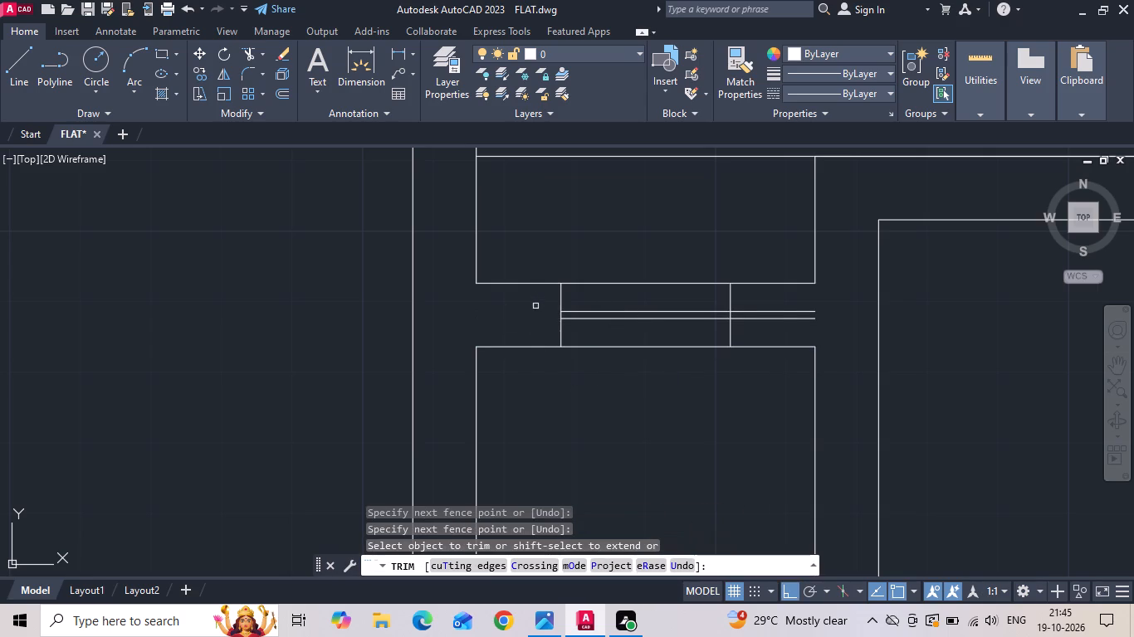
pyautogui.moveTo(765, 308); pyautogui.dragTo(780, 333)
pyautogui.press('Escape')
# Save the drawing.
pyautogui.hotkey('ctrl', 's')
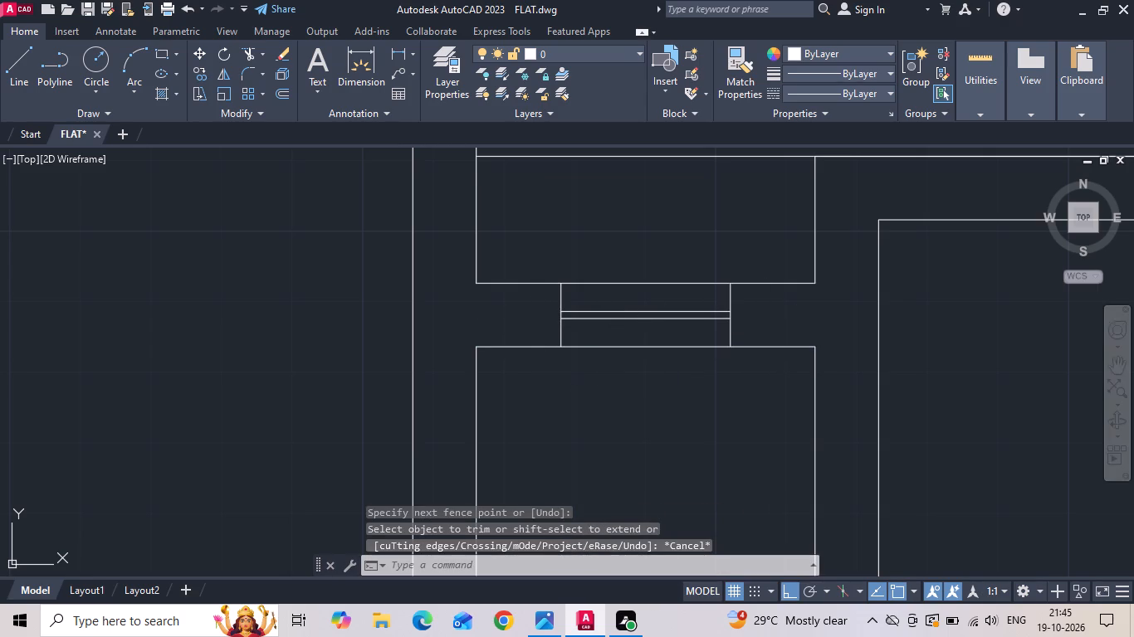
pyautogui.scroll(-6, 576, 338)
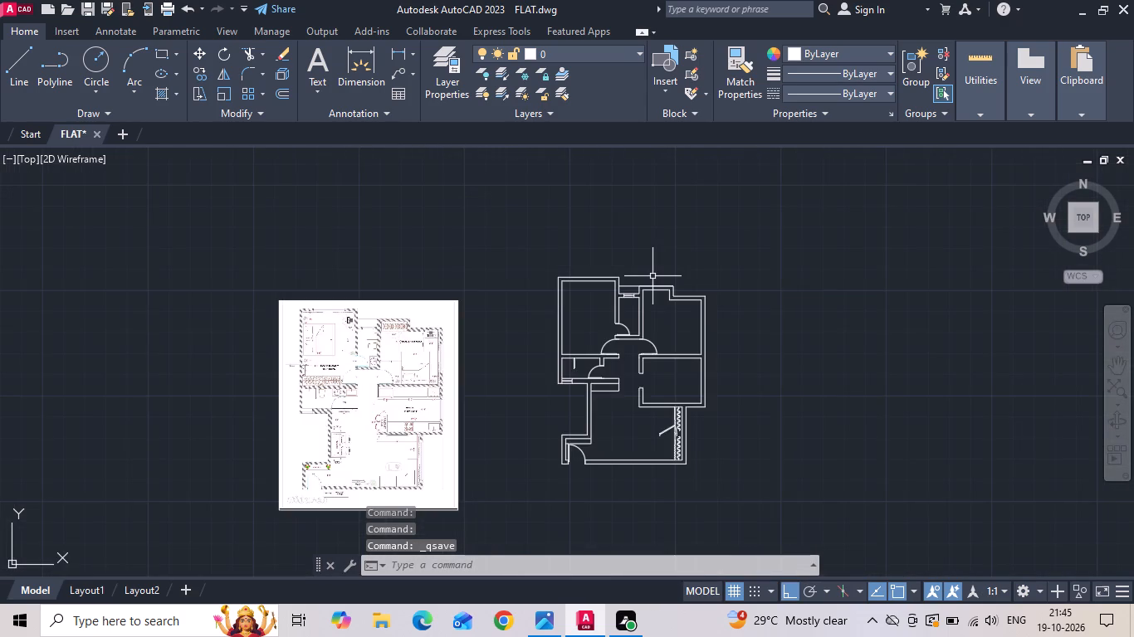
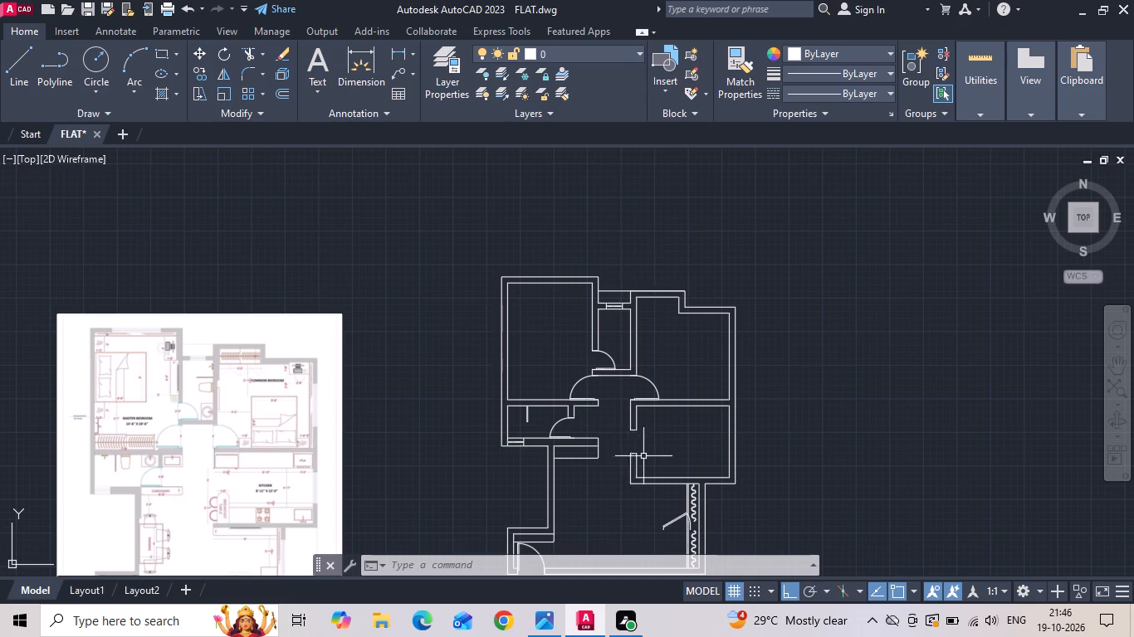
# Extend the kitchen's top and bottom inner wall lines across to the outer line of its left wall.
pyautogui.scroll(1, 644, 450)
pyautogui.press('e')
pyautogui.press('x')
pyautogui.press('space')
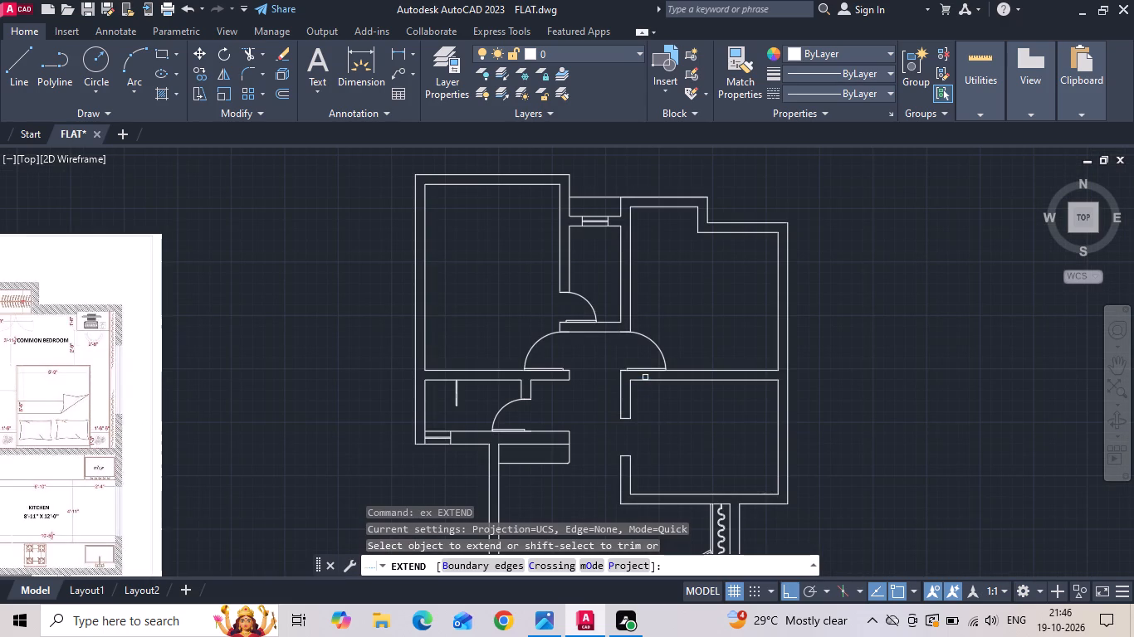
pyautogui.click(645, 382)
pyautogui.click(646, 497)
pyautogui.press('Escape')
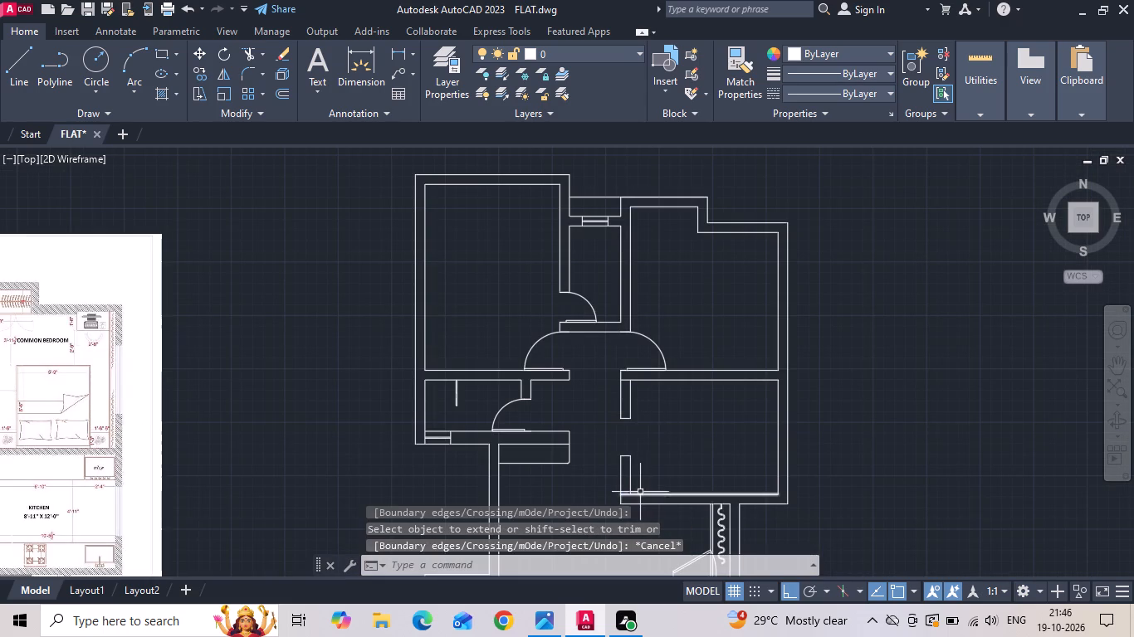
# Trim away the two remaining wall stubs on the kitchen's left side, leaving that side fully open.
pyautogui.press('t')
pyautogui.press('r')
pyautogui.press('space')
pyautogui.moveTo(613, 474); pyautogui.dragTo(629, 406)
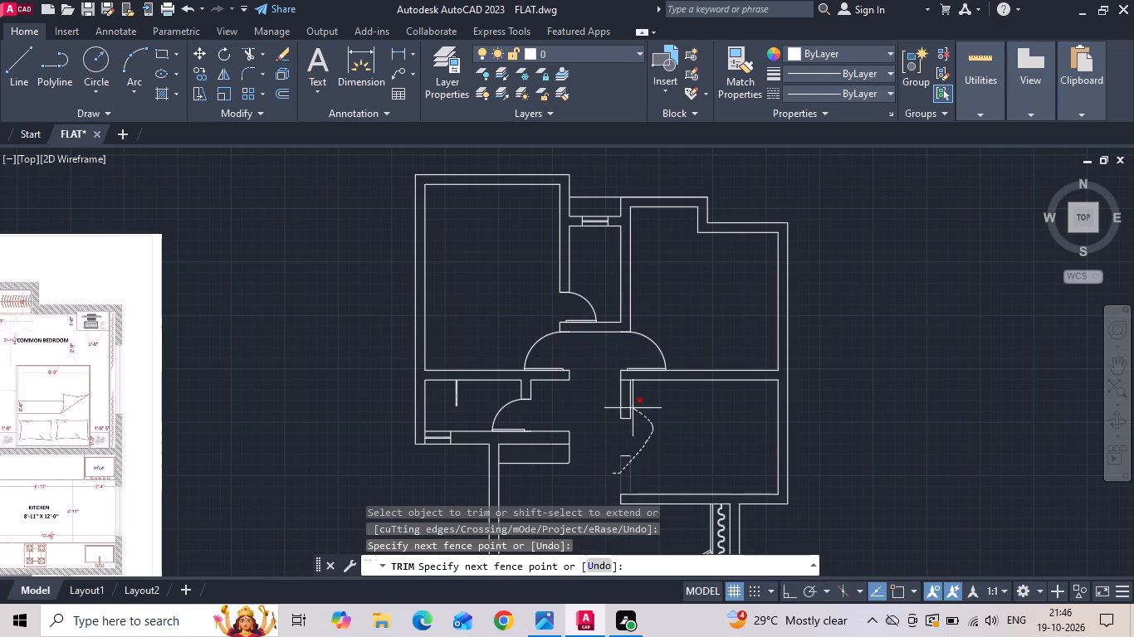
pyautogui.moveTo(629, 406); pyautogui.dragTo(606, 396)
pyautogui.moveTo(628, 397); pyautogui.dragTo(628, 469)
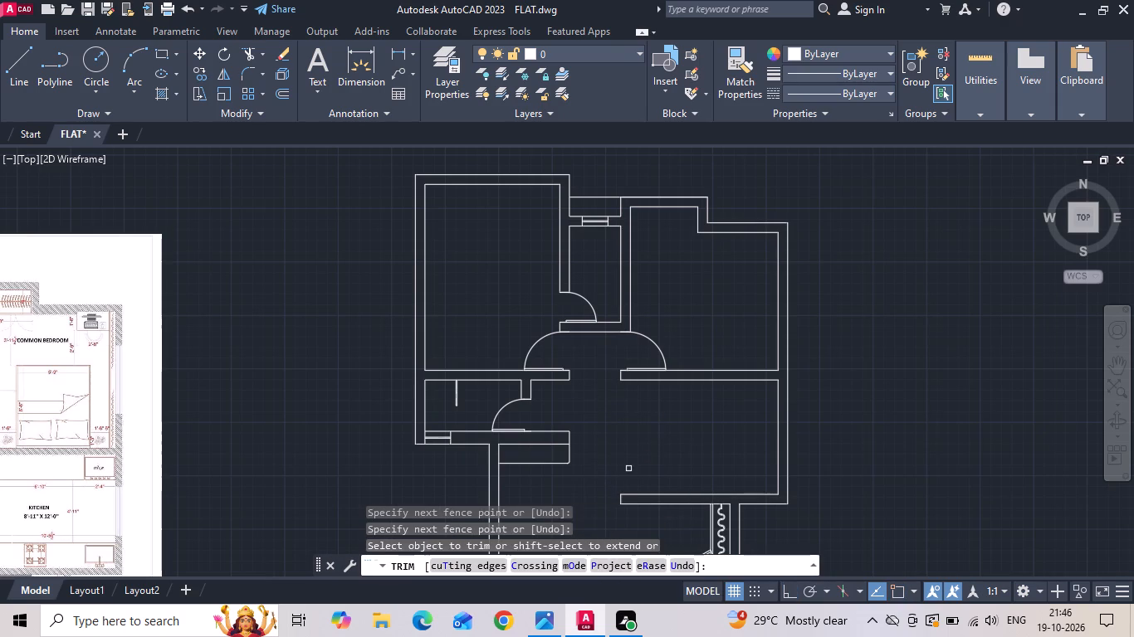
pyautogui.press('Escape')
# Save the drawing.
pyautogui.hotkey('ctrl', 's')
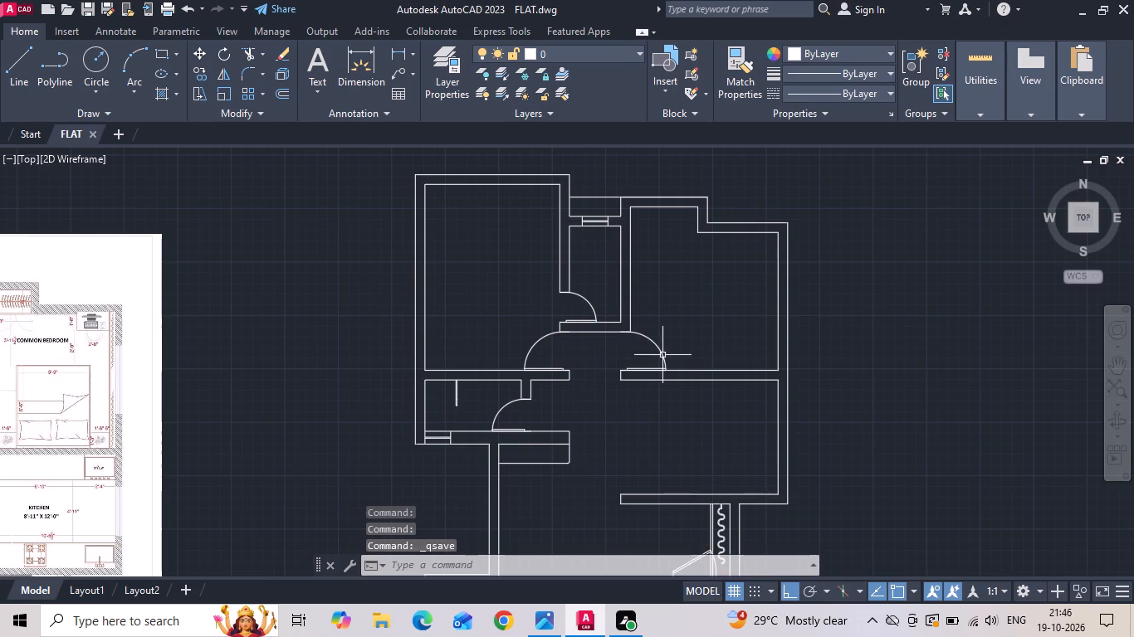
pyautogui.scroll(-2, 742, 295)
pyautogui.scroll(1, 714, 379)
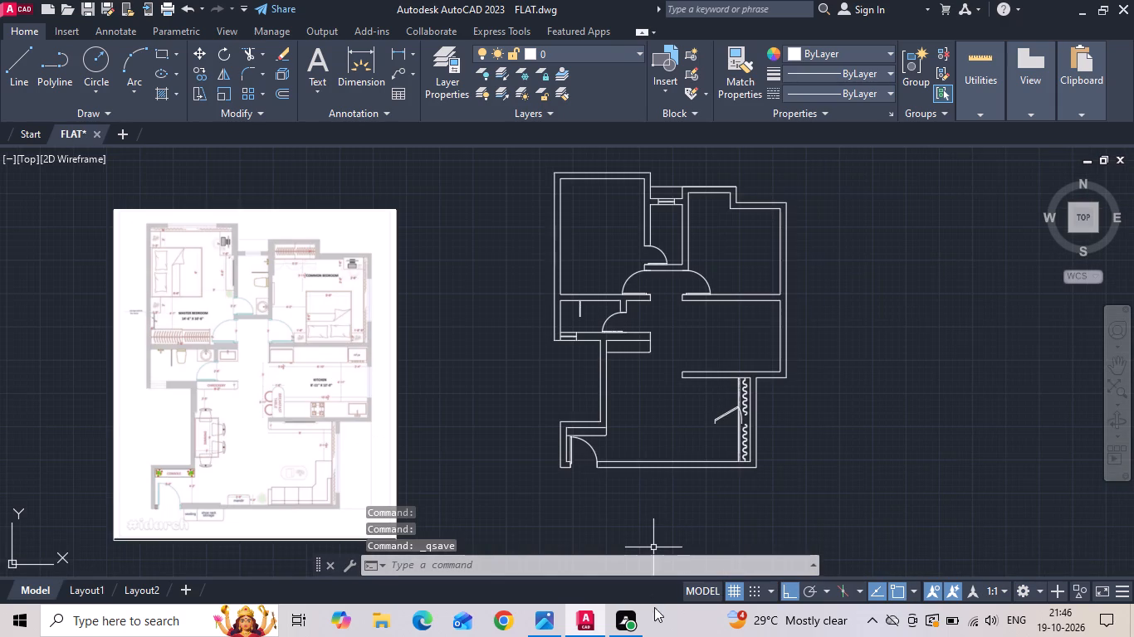
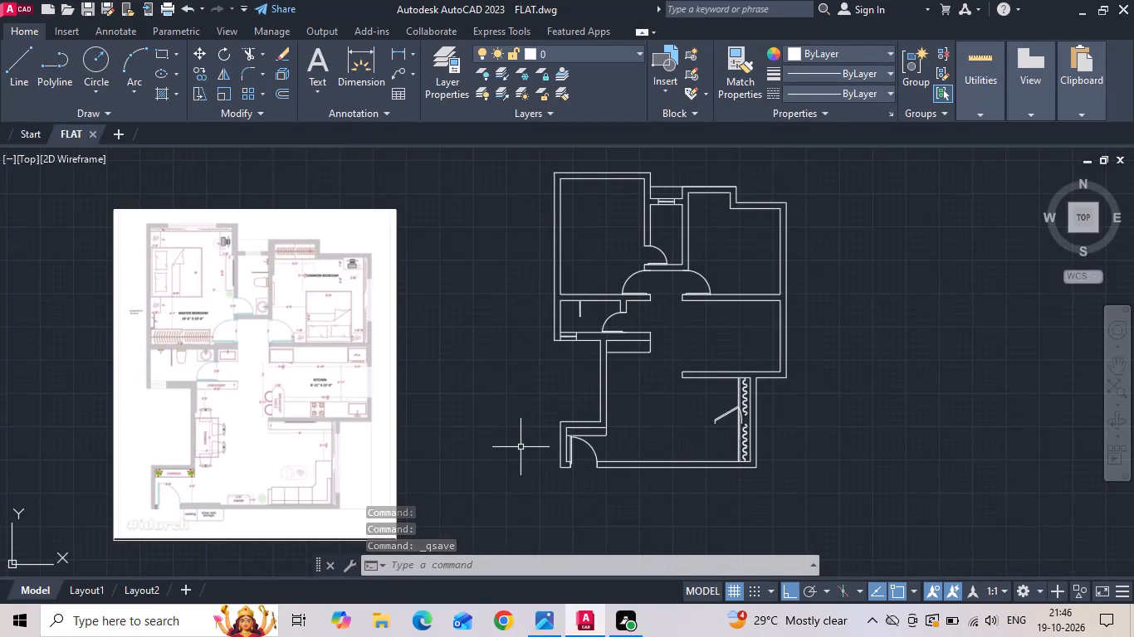
# Offset the lower line of the kitchen's bottom wall 1' down into the living room for the wall unit.
pyautogui.scroll(3, 186, 514)
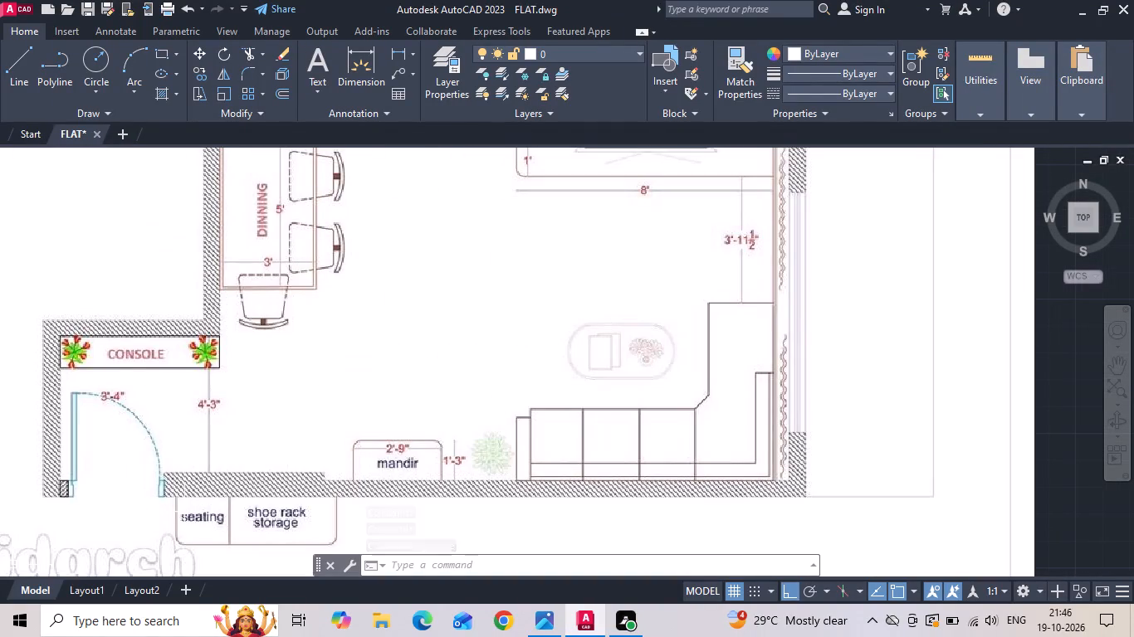
pyautogui.scroll(-1, 184, 512)
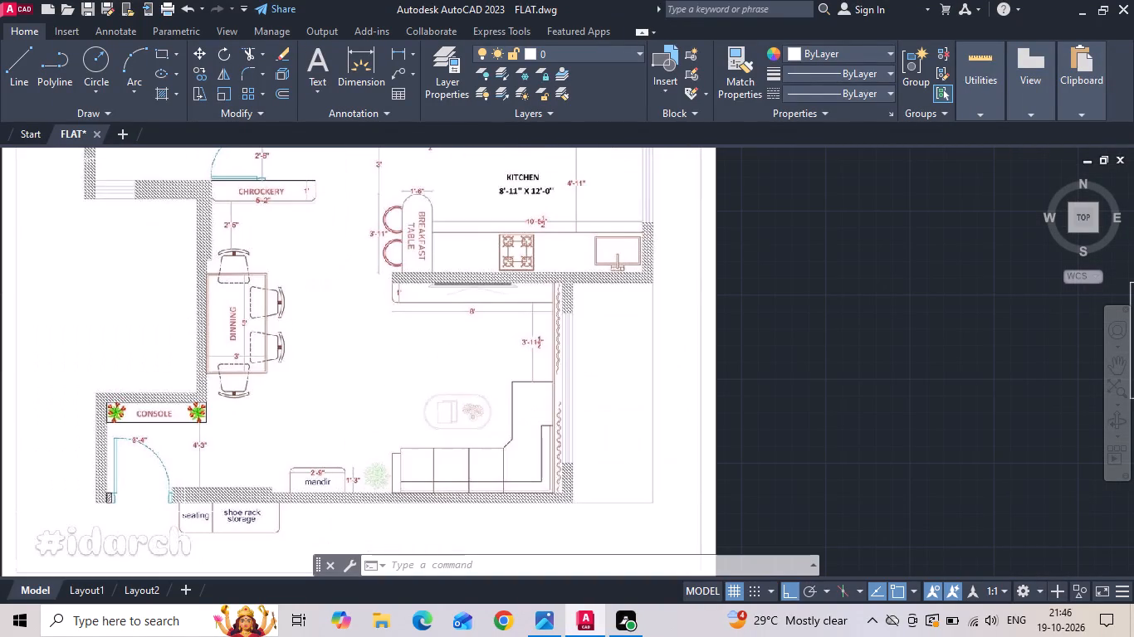
pyautogui.scroll(-1, 179, 438)
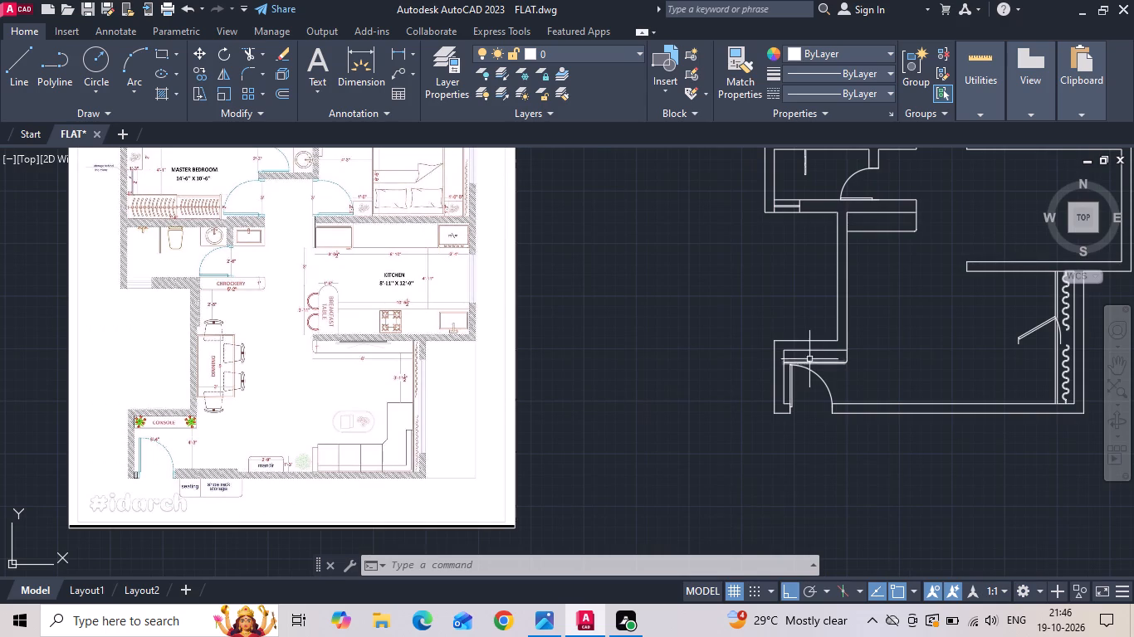
pyautogui.moveTo(894, 341); pyautogui.dragTo(535, 392, button='middle')
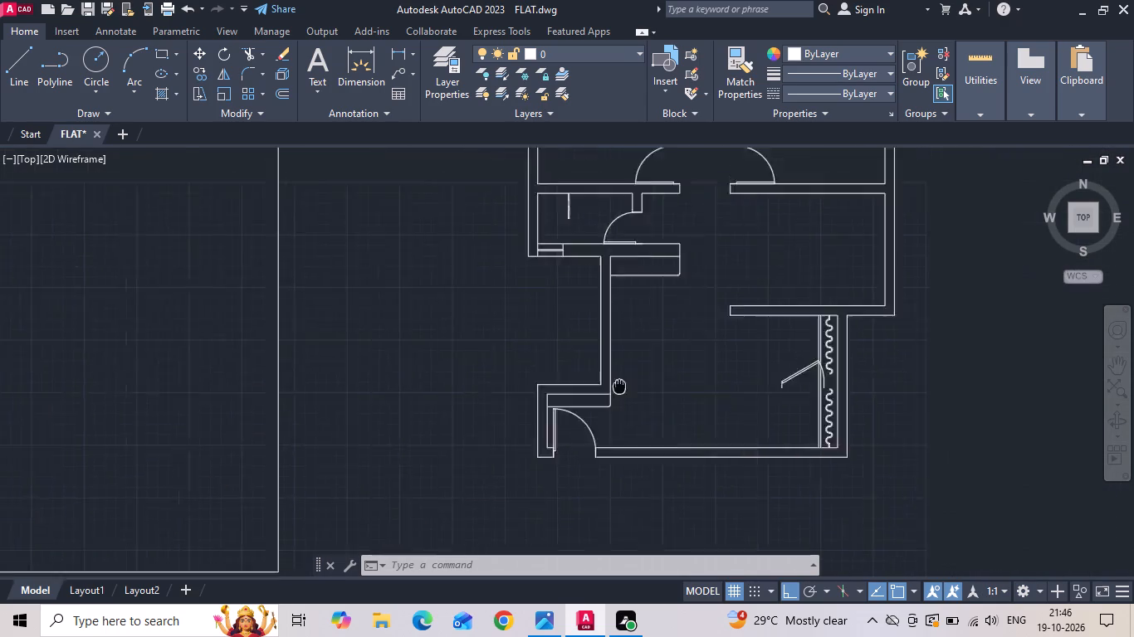
pyautogui.moveTo(535, 392); pyautogui.dragTo(510, 396, button='middle')
pyautogui.write("o 1'")
pyautogui.press('Return')
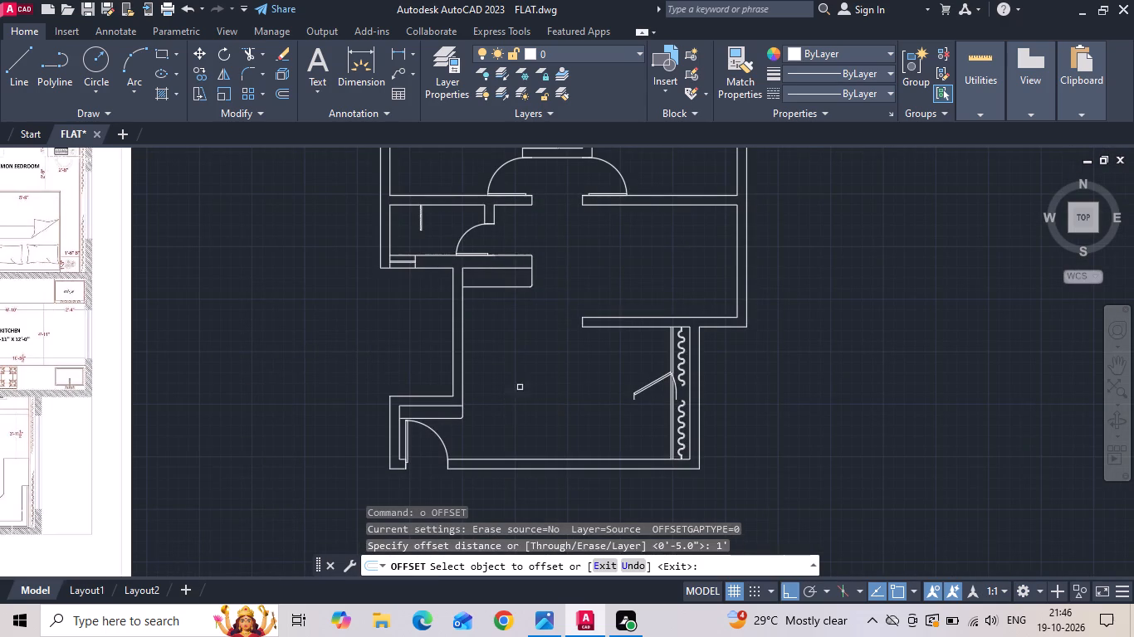
pyautogui.scroll(2, 614, 342)
pyautogui.click(653, 312)
pyautogui.click(622, 372)
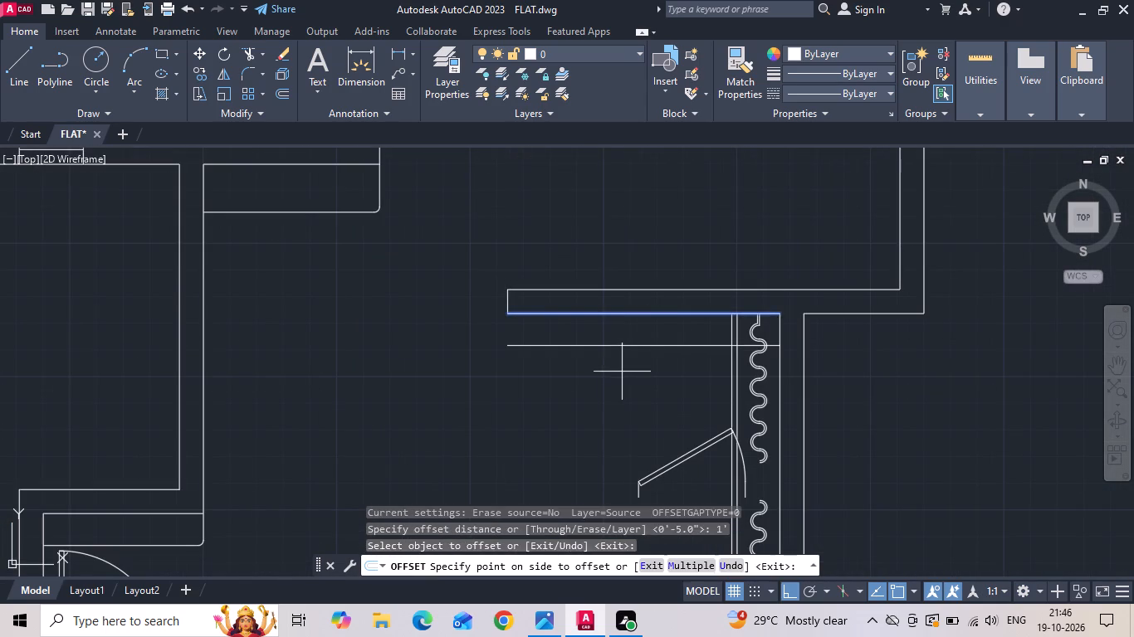
pyautogui.press('Escape')
# Extend the kitchen bottom wall's left end line down to the new offset line, closing the unit's left side.
pyautogui.press('e')
pyautogui.press('x')
pyautogui.press('space')
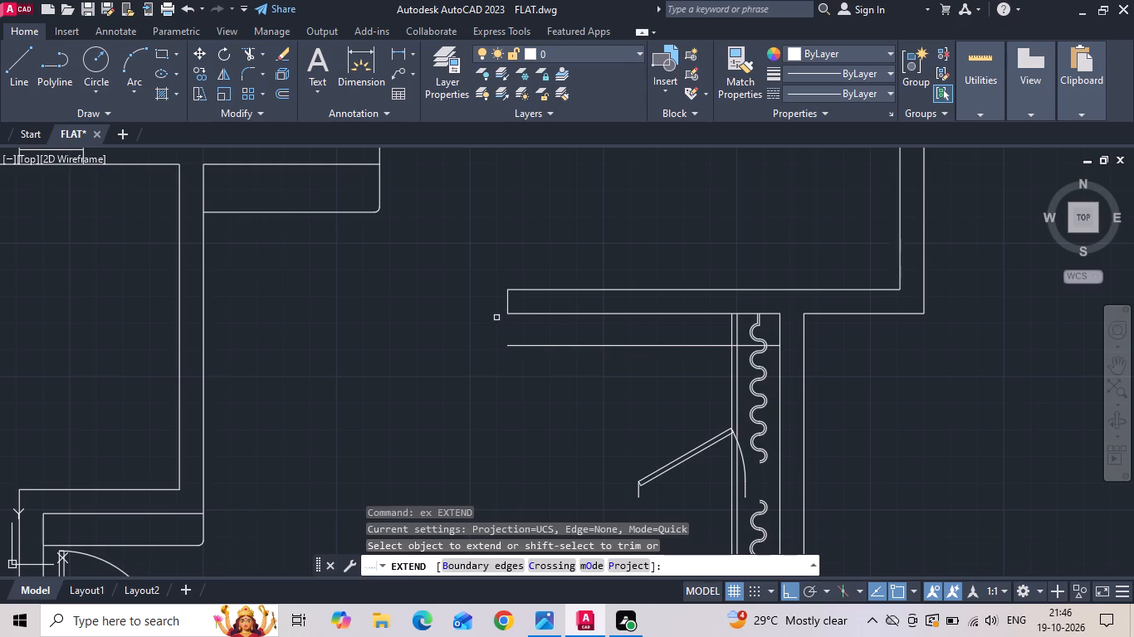
pyautogui.click(509, 299)
pyautogui.moveTo(504, 302); pyautogui.dragTo(545, 304)
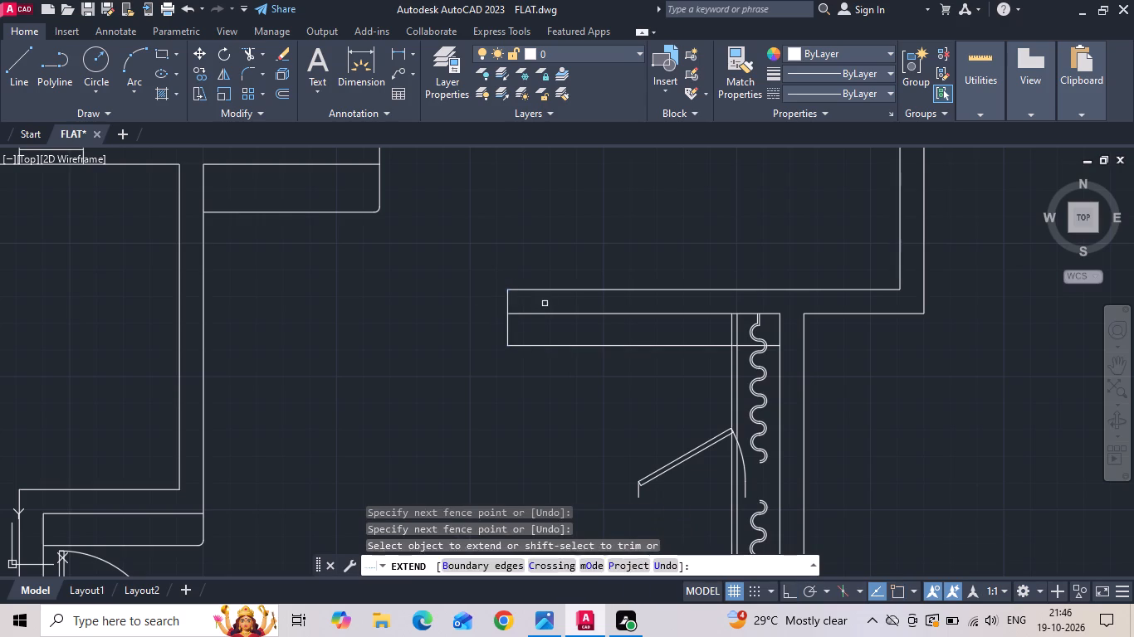
pyautogui.press('Escape')
# Trim the unit's front line at the curtain partition and erase the leftover piece crossing the curtain.
pyautogui.press('t')
pyautogui.press('r')
pyautogui.press('space')
pyautogui.press('space')
pyautogui.scroll(2, 669, 348)
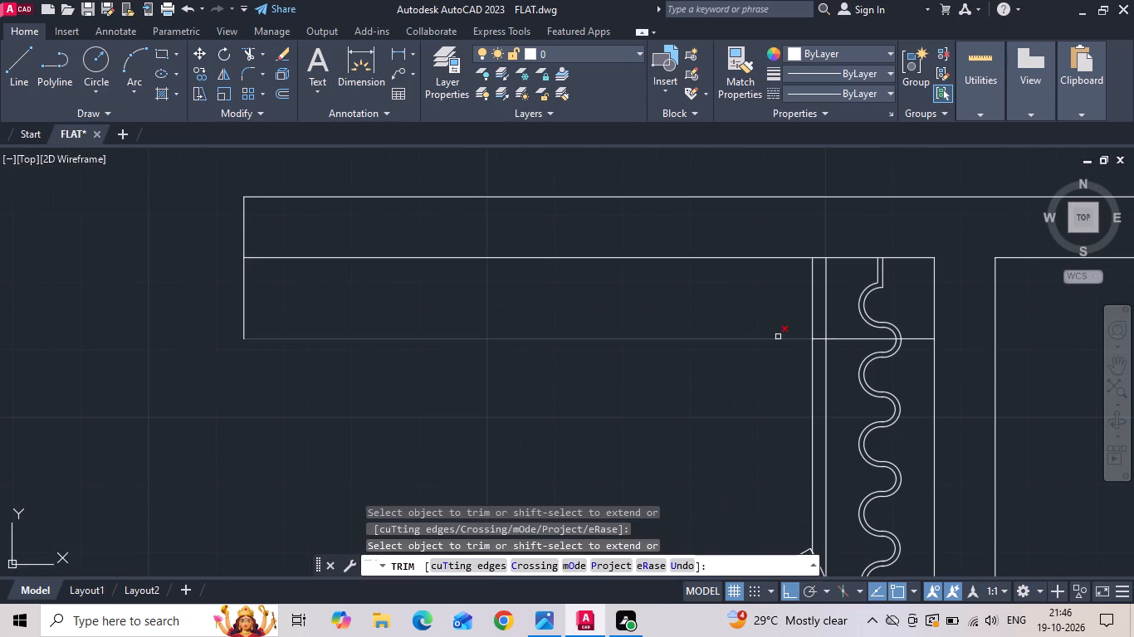
pyautogui.click(818, 338)
pyautogui.press('Escape')
pyautogui.click(852, 340)
pyautogui.press('Delete')
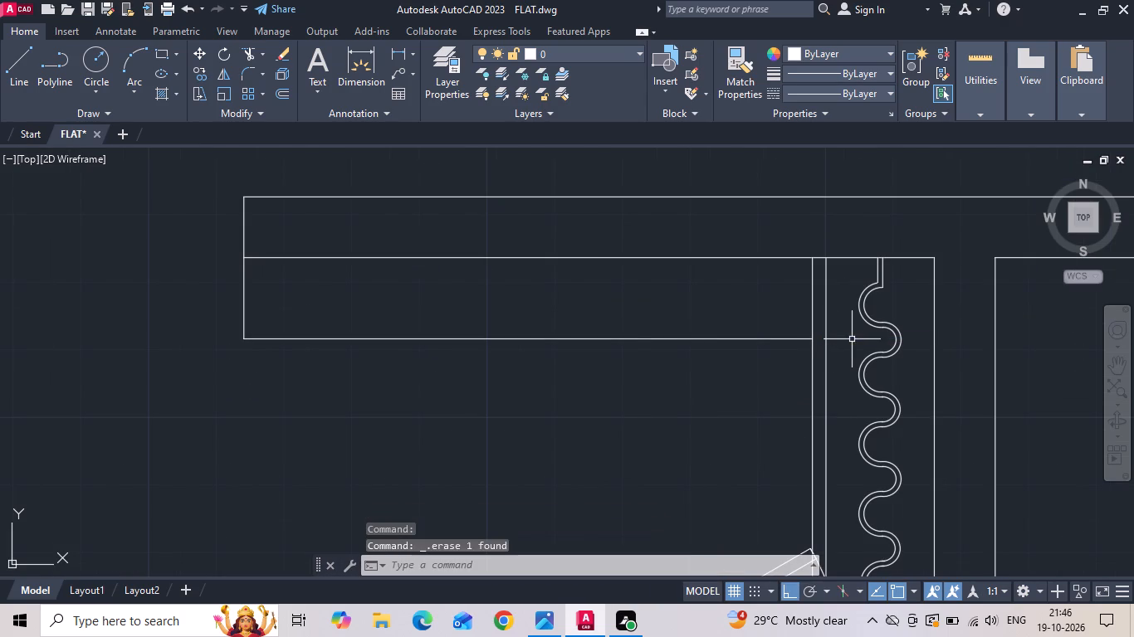
# Fillet the wall unit's lower-left corner with a radius of 2".
pyautogui.write('f')
pyautogui.press('space')
pyautogui.write('r 2')
pyautogui.press('space')
pyautogui.click(244, 326)
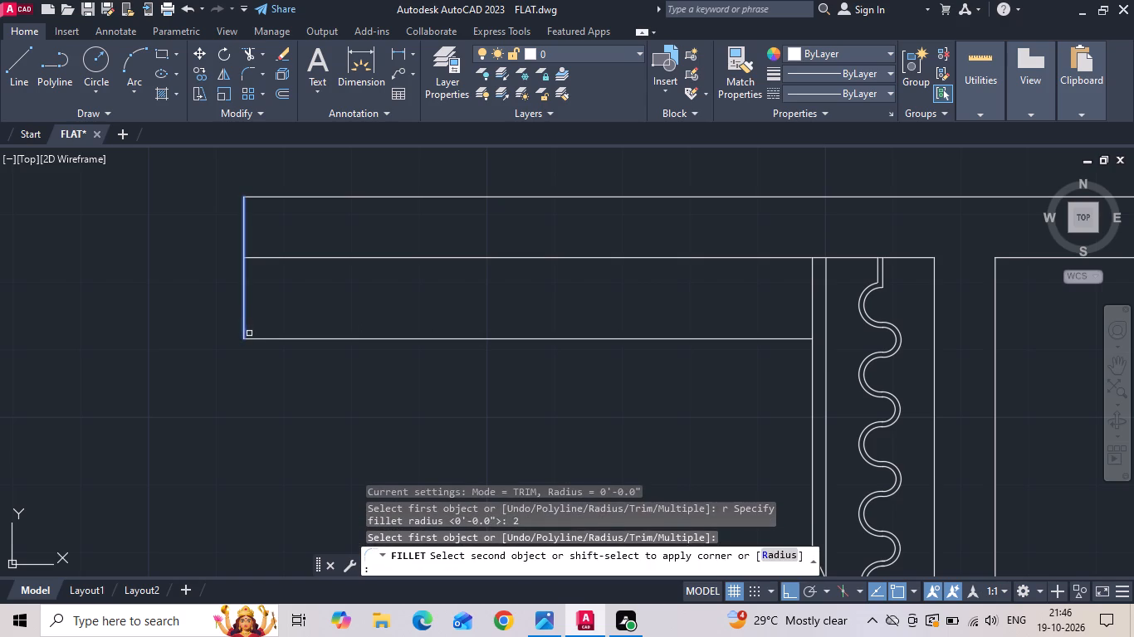
pyautogui.click(252, 338)
pyautogui.press('Escape')
# Offset the kitchen's bottom inner wall line 3'11" up into the kitchen for the breakfast table length.
pyautogui.scroll(-4, 474, 375)
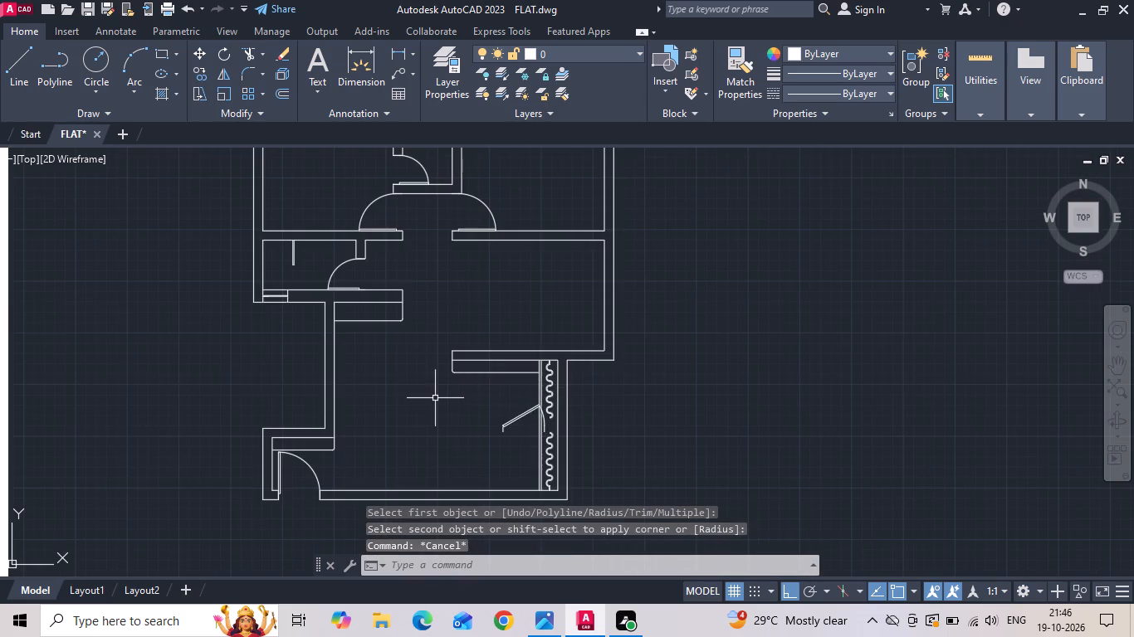
pyautogui.scroll(-1, 435, 398)
pyautogui.moveTo(187, 381); pyautogui.dragTo(447, 379, button='middle')
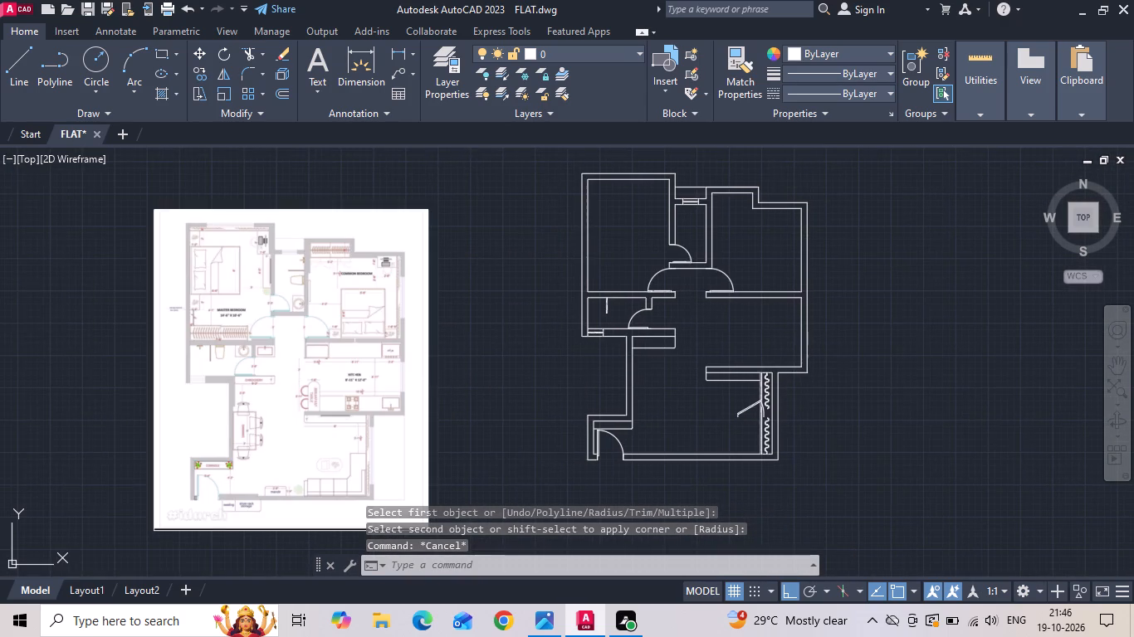
pyautogui.scroll(2, 354, 366)
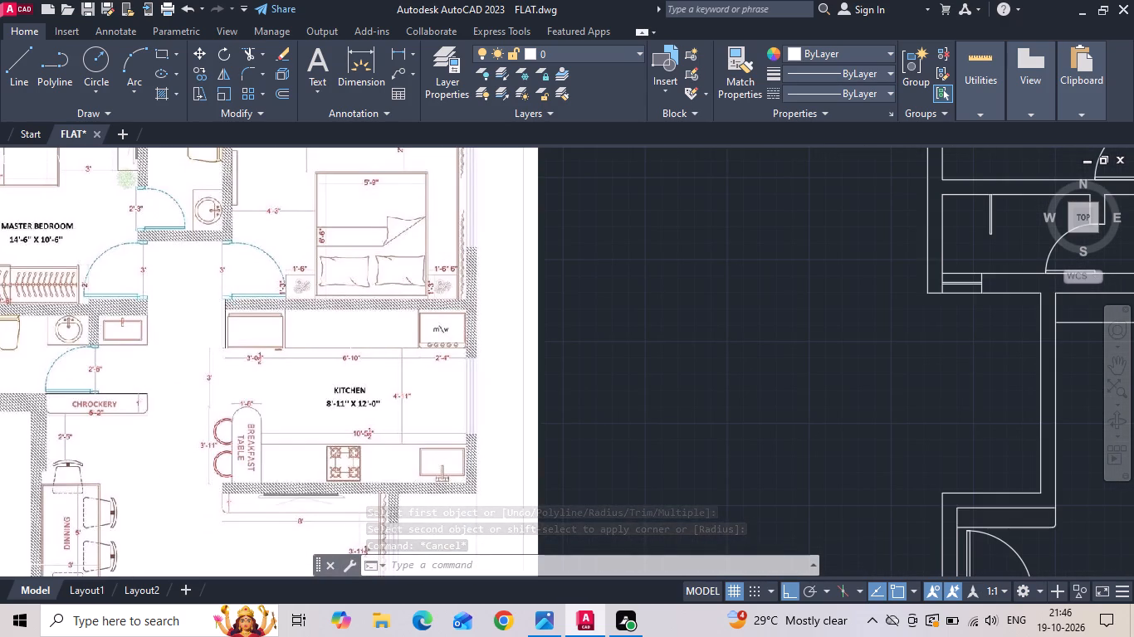
pyautogui.press('Escape')
pyautogui.write('o')
pyautogui.press('space')
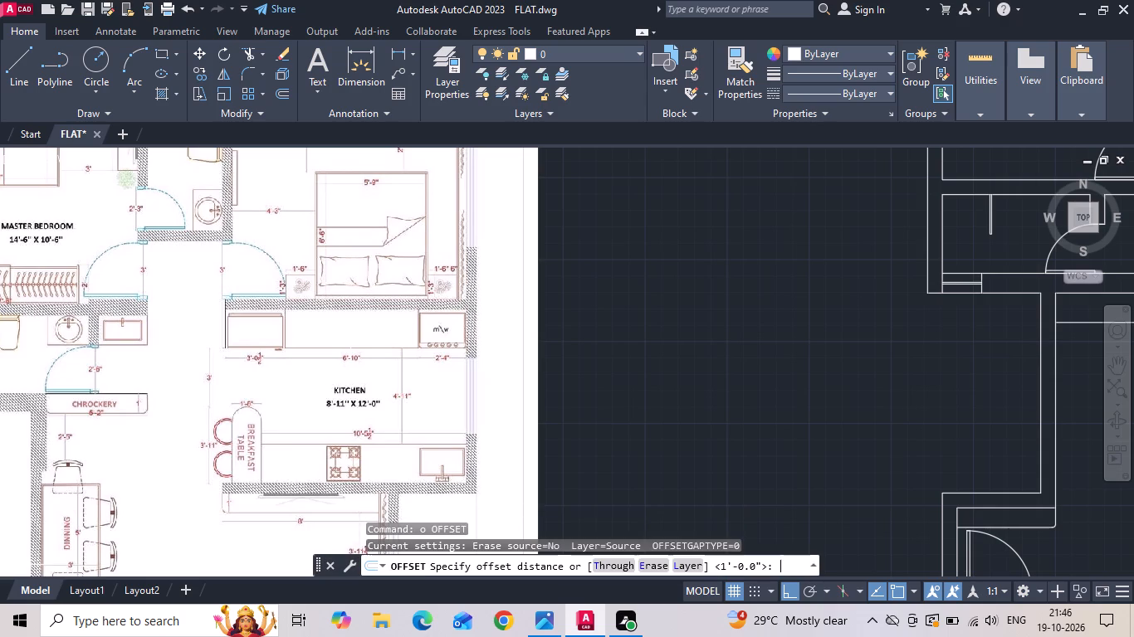
pyautogui.write("3'")
pyautogui.write('11')
pyautogui.press('space')
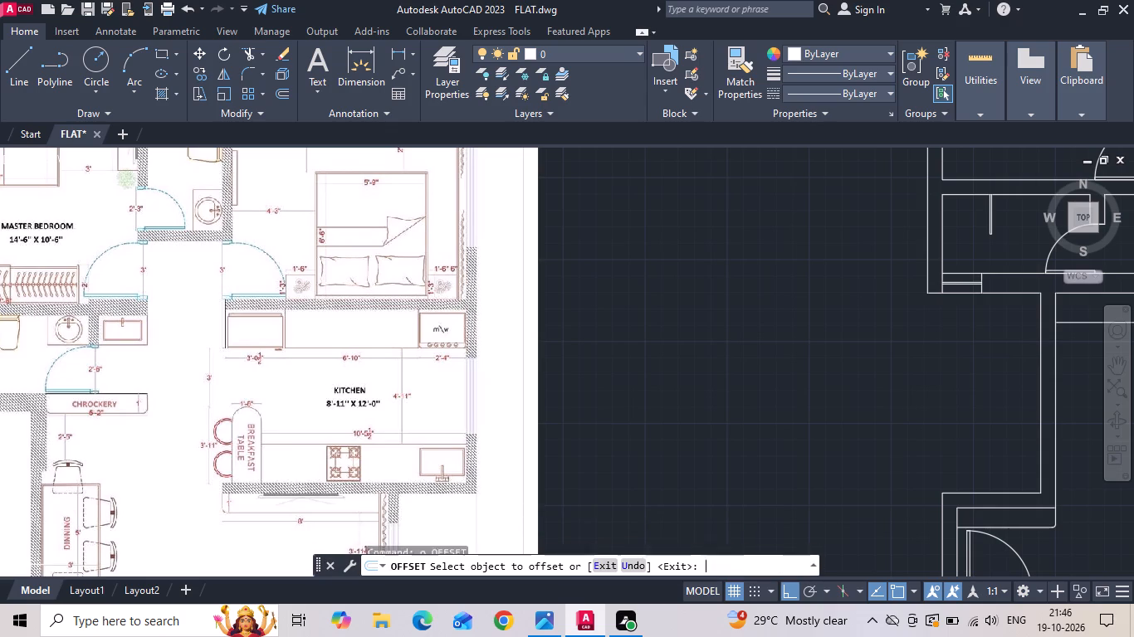
pyautogui.scroll(-2, 128, 353)
pyautogui.scroll(2, 607, 372)
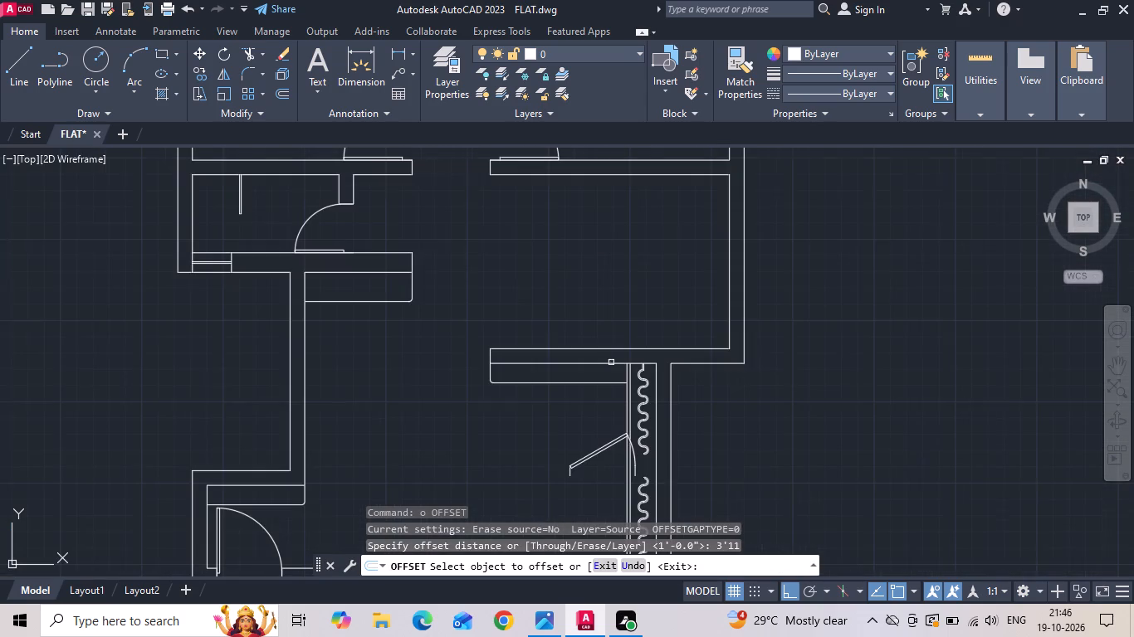
pyautogui.moveTo(584, 348); pyautogui.dragTo(584, 340)
pyautogui.click(584, 285)
pyautogui.scroll(-2, 574, 311)
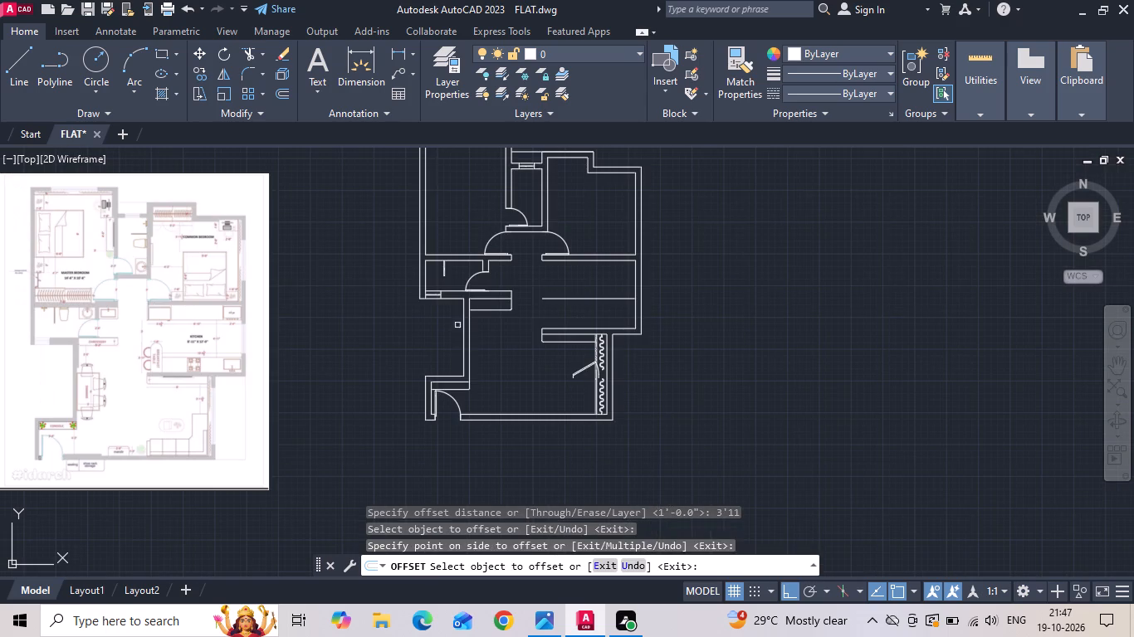
pyautogui.press('Escape')
# Offset the kitchen's bottom inner wall line 2' upward for the counter edge.
pyautogui.write("o 2'")
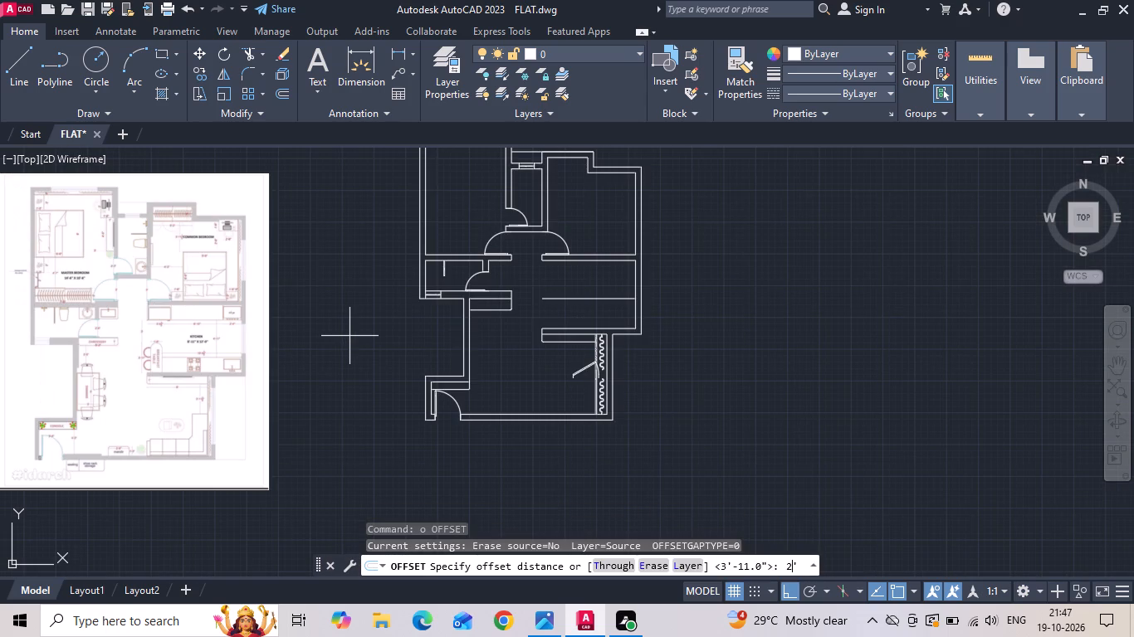
pyautogui.press('Return')
pyautogui.scroll(2, 548, 321)
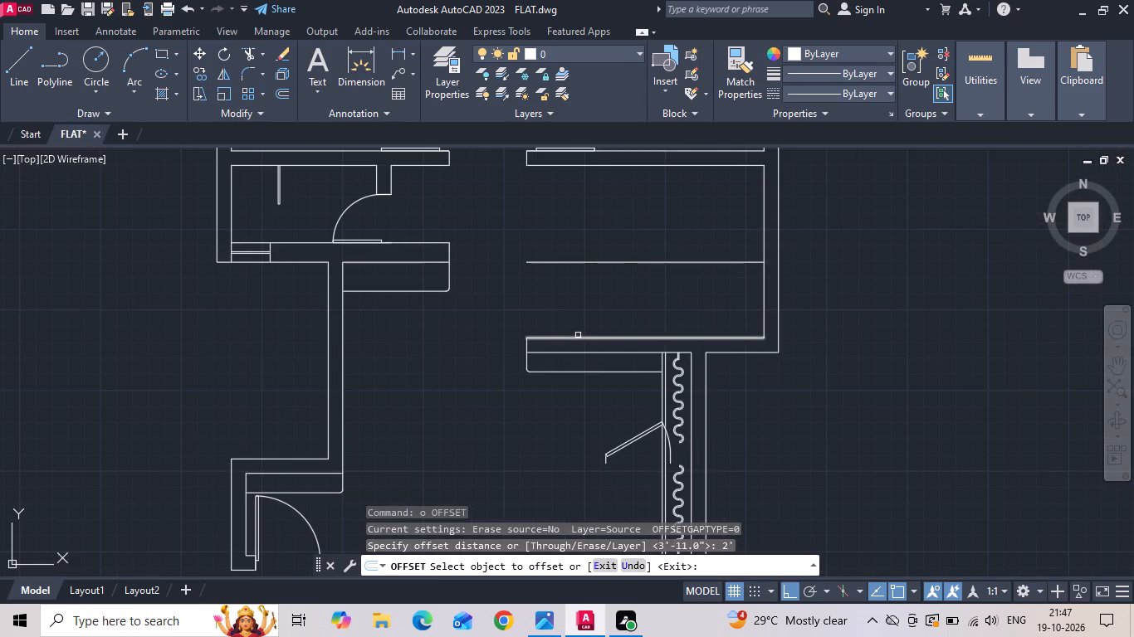
pyautogui.click(578, 335)
pyautogui.click(586, 339)
pyautogui.click(587, 304)
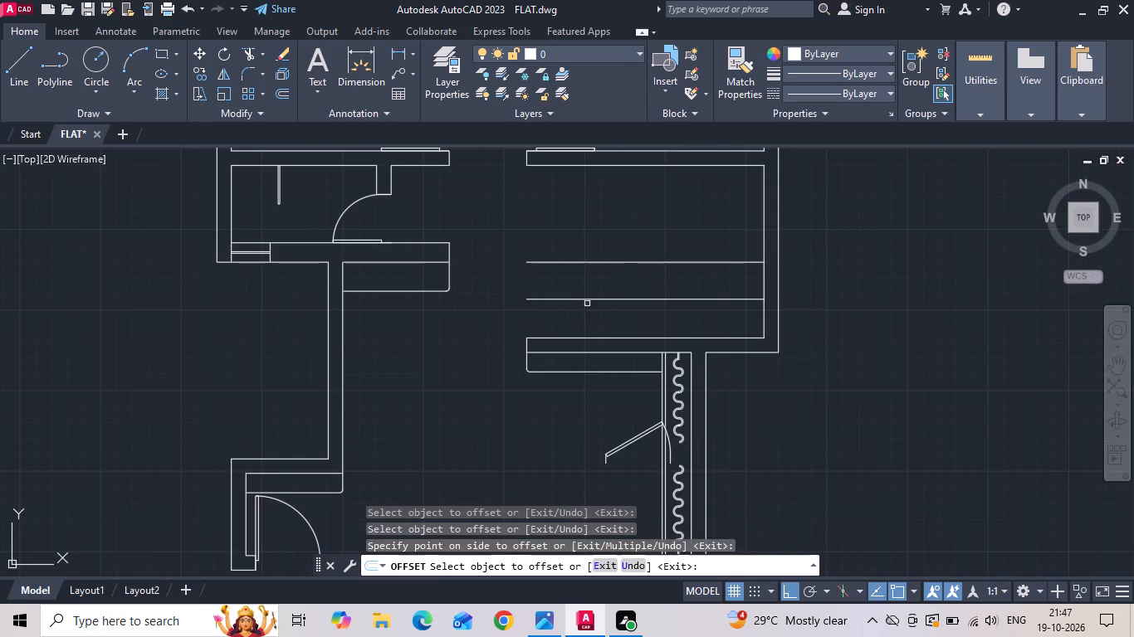
pyautogui.press('Escape')
# Extend the bottom wall's left end line up through the counter edge to the breakfast table's top line.
pyautogui.scroll(-1, 584, 325)
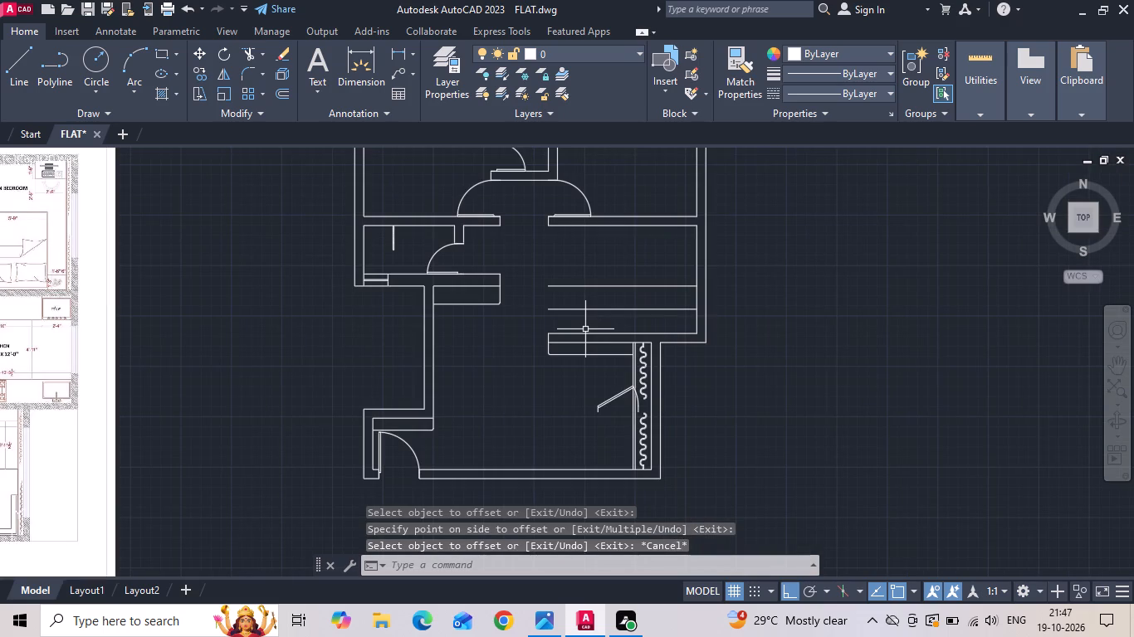
pyautogui.write('ex')
pyautogui.press('space')
pyautogui.scroll(2, 560, 339)
pyautogui.moveTo(531, 338); pyautogui.dragTo(525, 337)
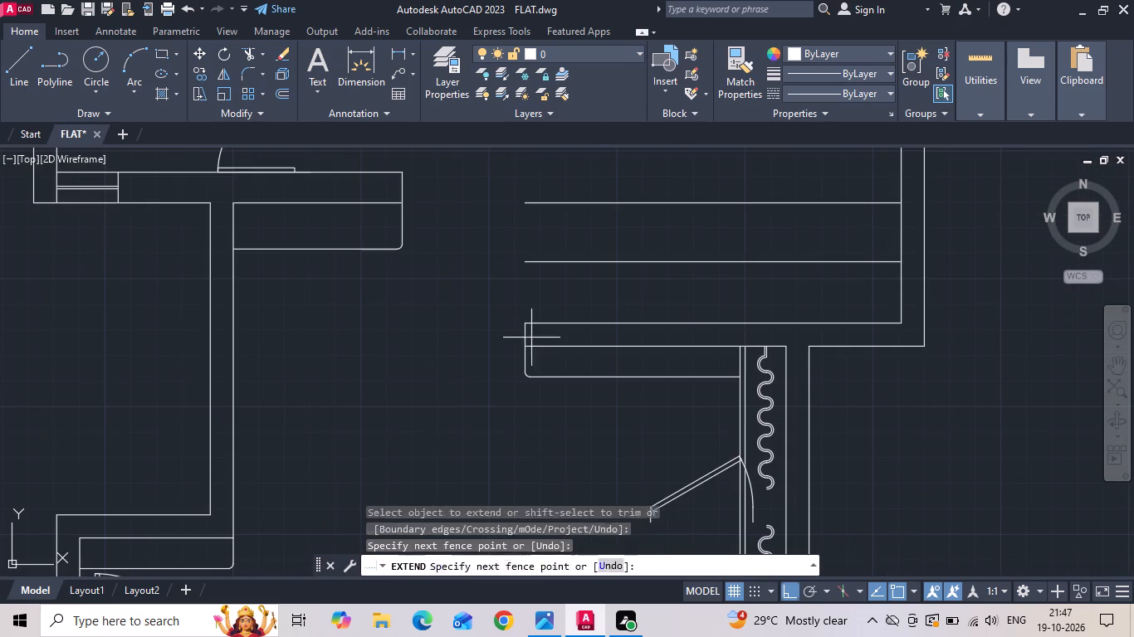
pyautogui.moveTo(525, 337); pyautogui.dragTo(522, 337)
pyautogui.click(462, 328)
pyautogui.moveTo(496, 310); pyautogui.dragTo(553, 300)
pyautogui.scroll(-3, 652, 284)
pyautogui.press('Escape')
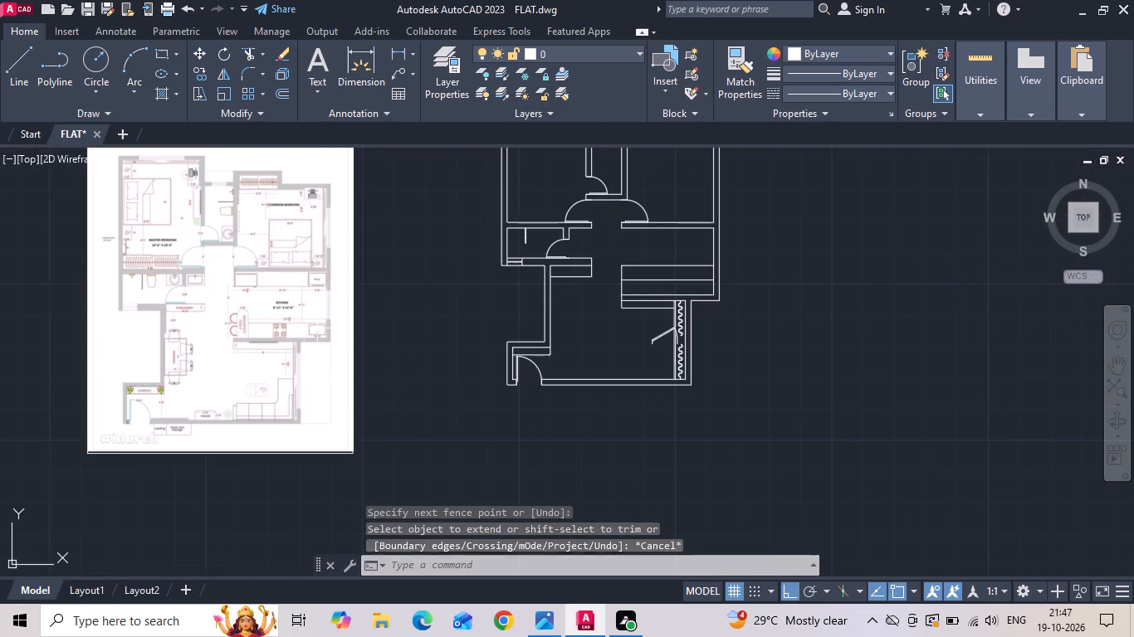
# Offset the extended left end line 1'6" into the kitchen for the breakfast table's width.
pyautogui.scroll(3, 288, 325)
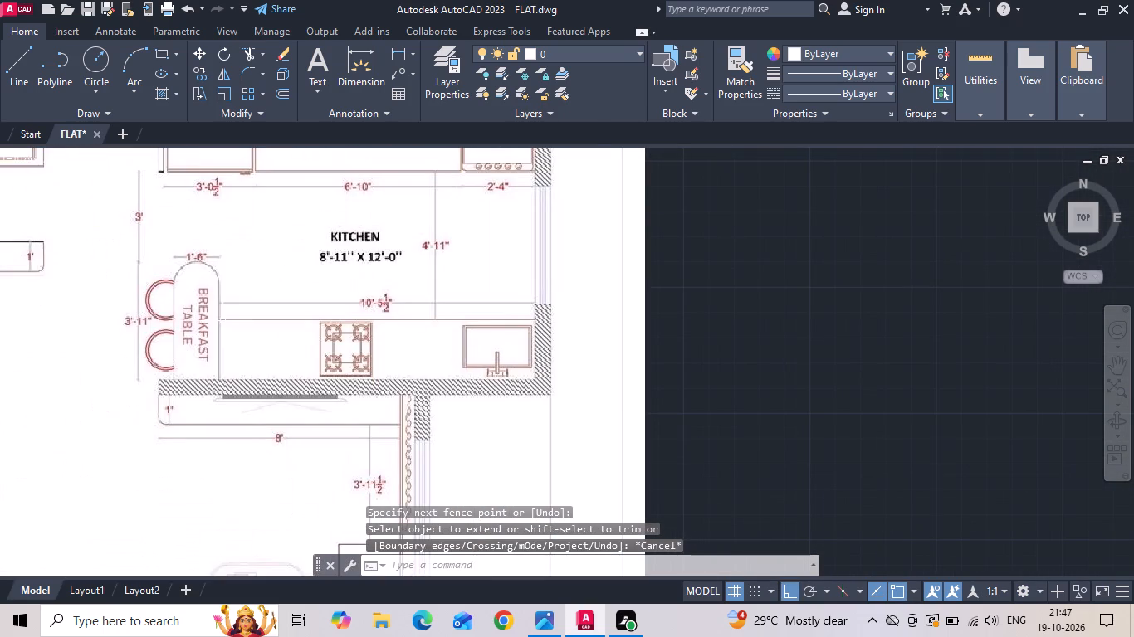
pyautogui.scroll(-3, 69, 335)
pyautogui.scroll(2, 430, 289)
pyautogui.write('o 1')
pyautogui.write("'6")
pyautogui.press('space')
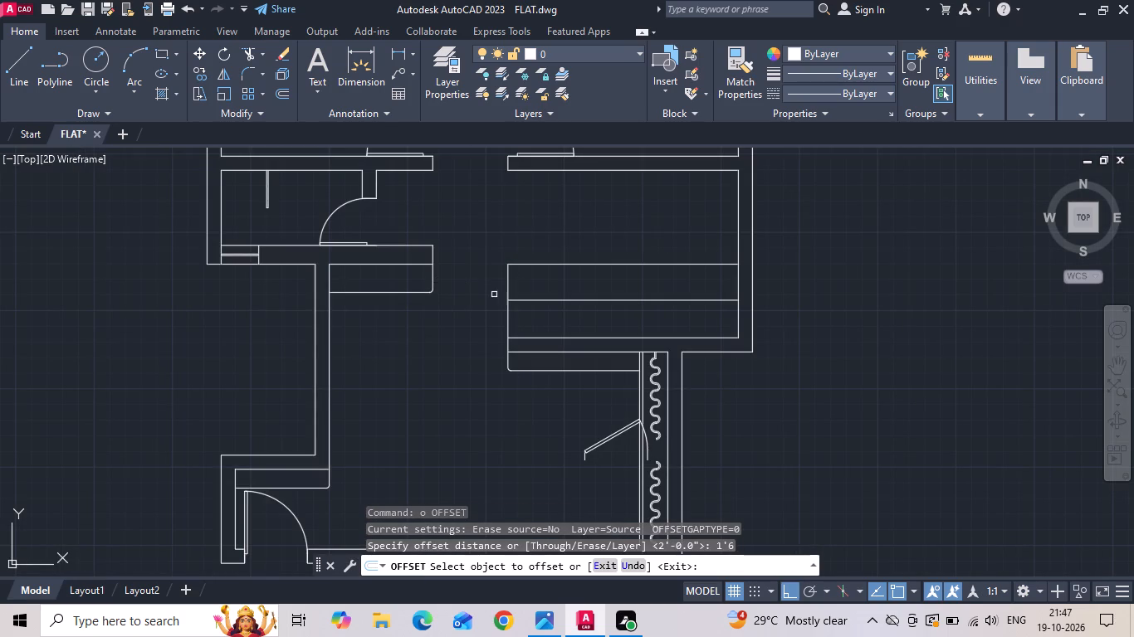
pyautogui.click(507, 317)
pyautogui.click(558, 315)
pyautogui.scroll(2, 523, 270)
pyautogui.press('Escape')
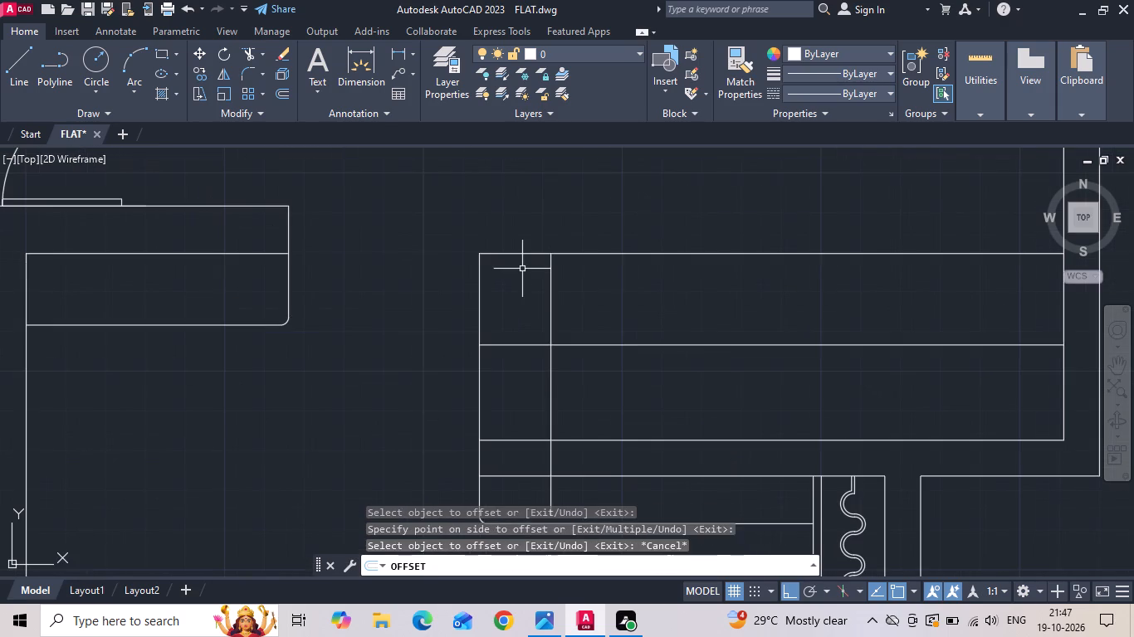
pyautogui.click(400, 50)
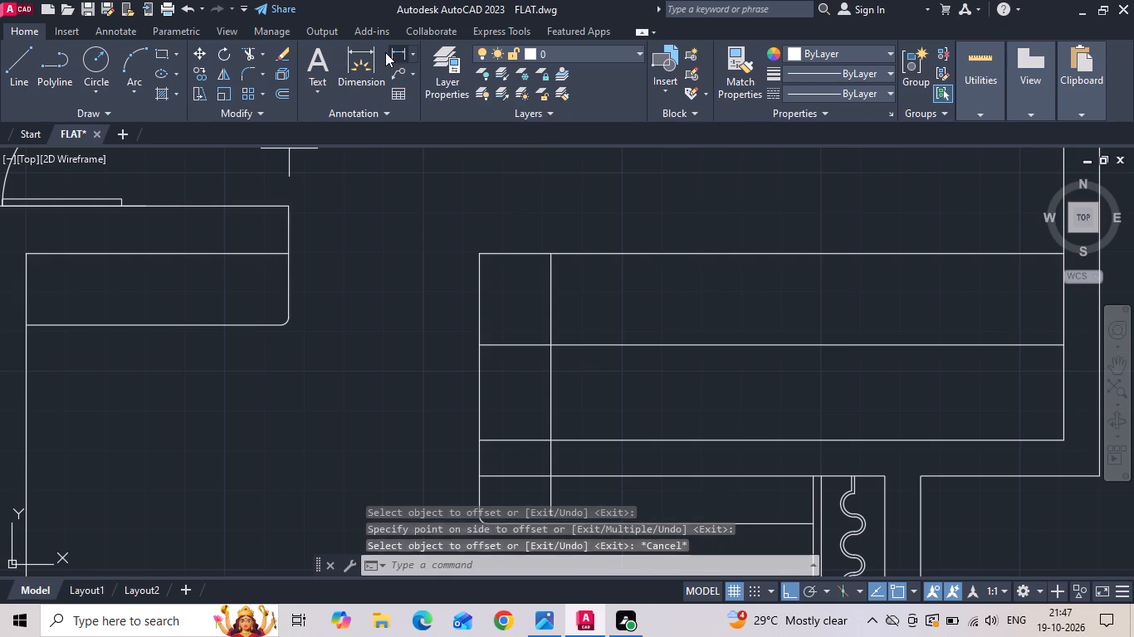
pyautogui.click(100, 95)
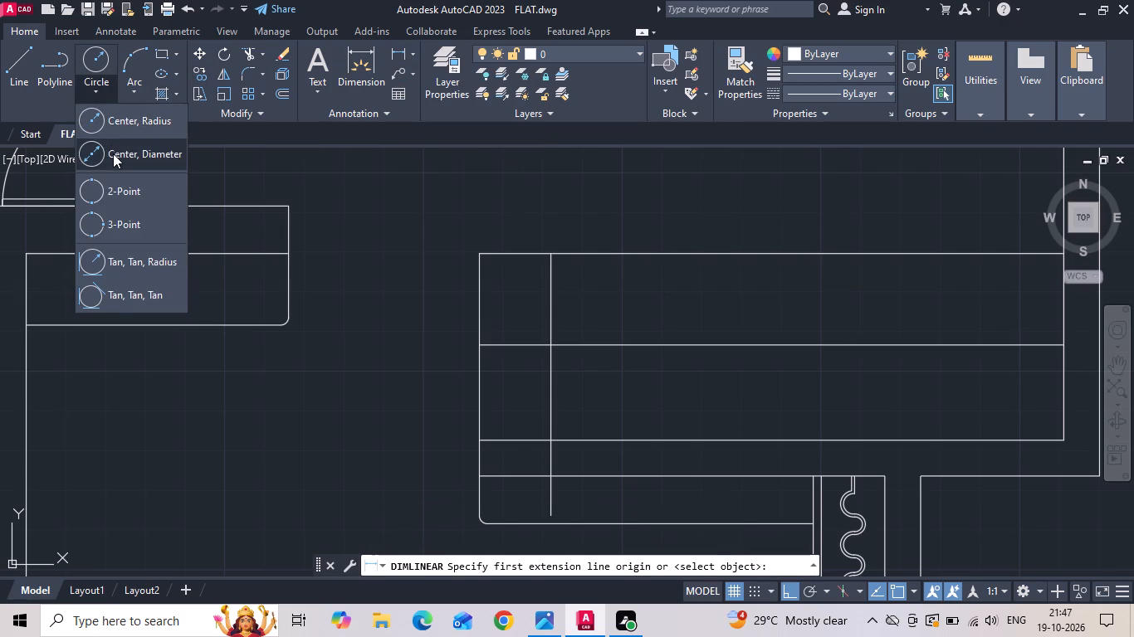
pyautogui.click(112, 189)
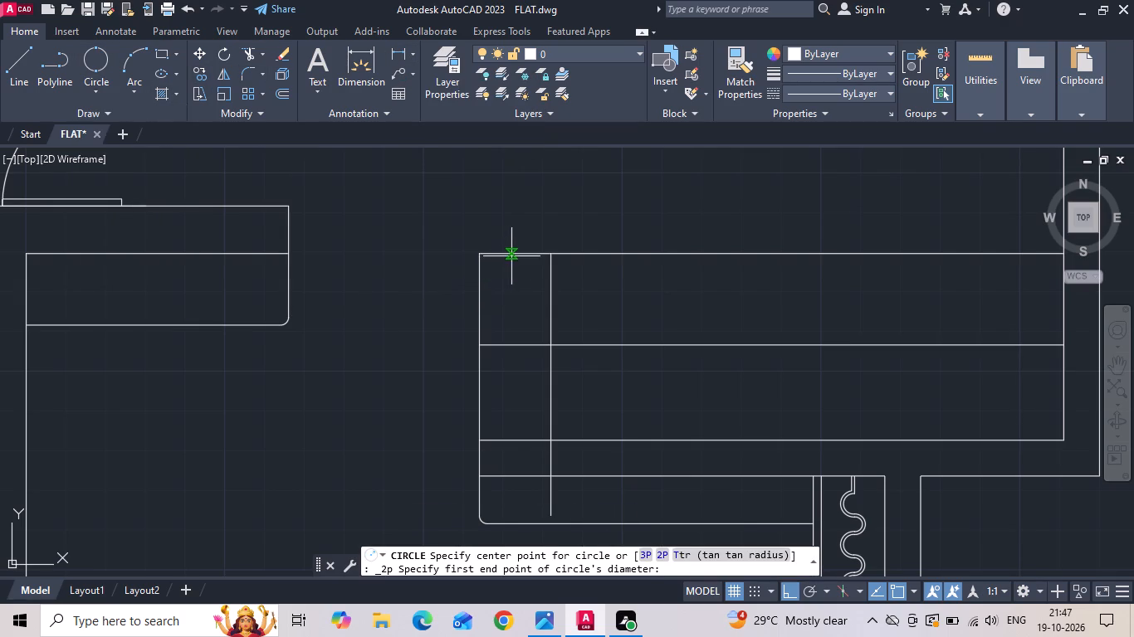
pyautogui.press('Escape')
# Trim the breakfast table's top line beyond the table's right edge, up to the kitchen's right wall.
pyautogui.write('tr')
pyautogui.press('space')
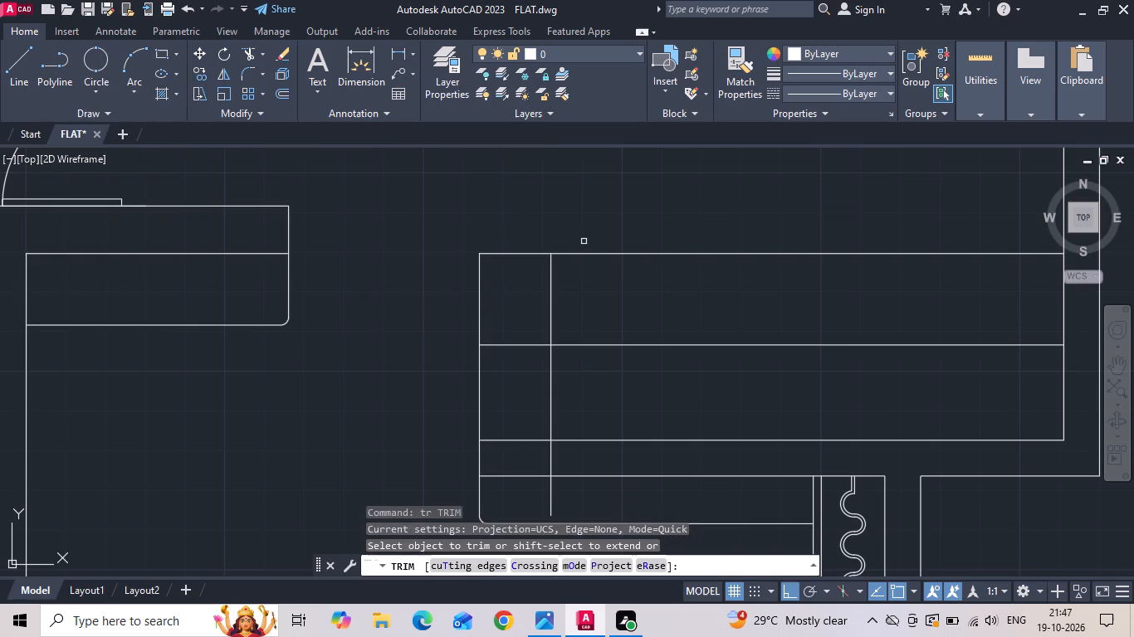
pyautogui.moveTo(585, 242); pyautogui.dragTo(606, 282)
pyautogui.press('Escape')
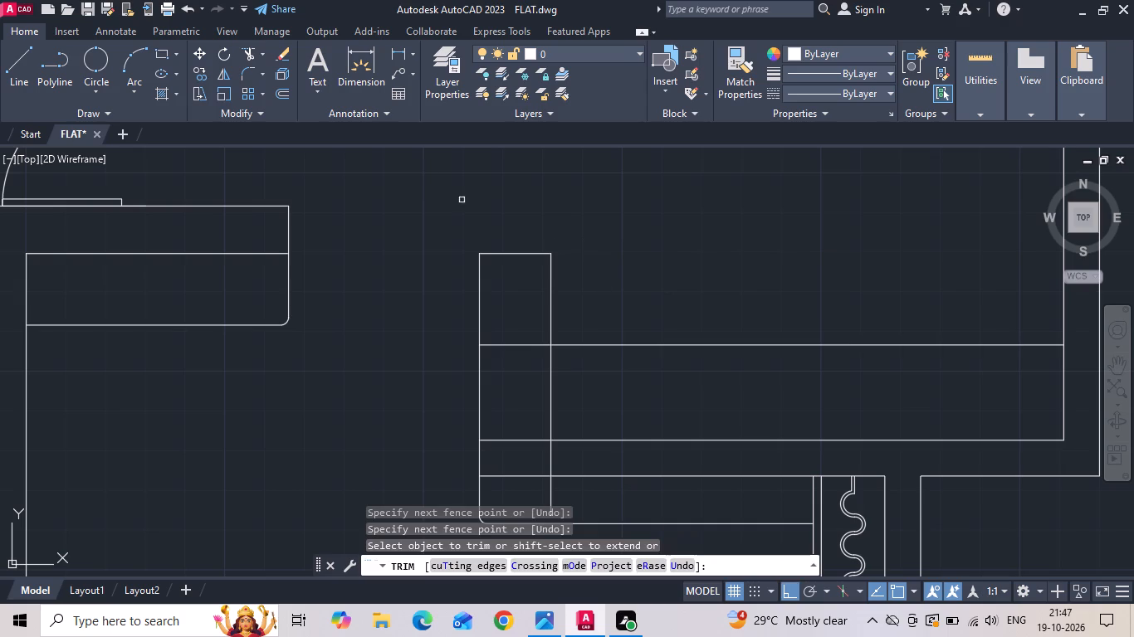
# Draw a two-point circle of 1'6" diameter downward from the midpoint of the breakfast table's top line.
pyautogui.click(104, 90)
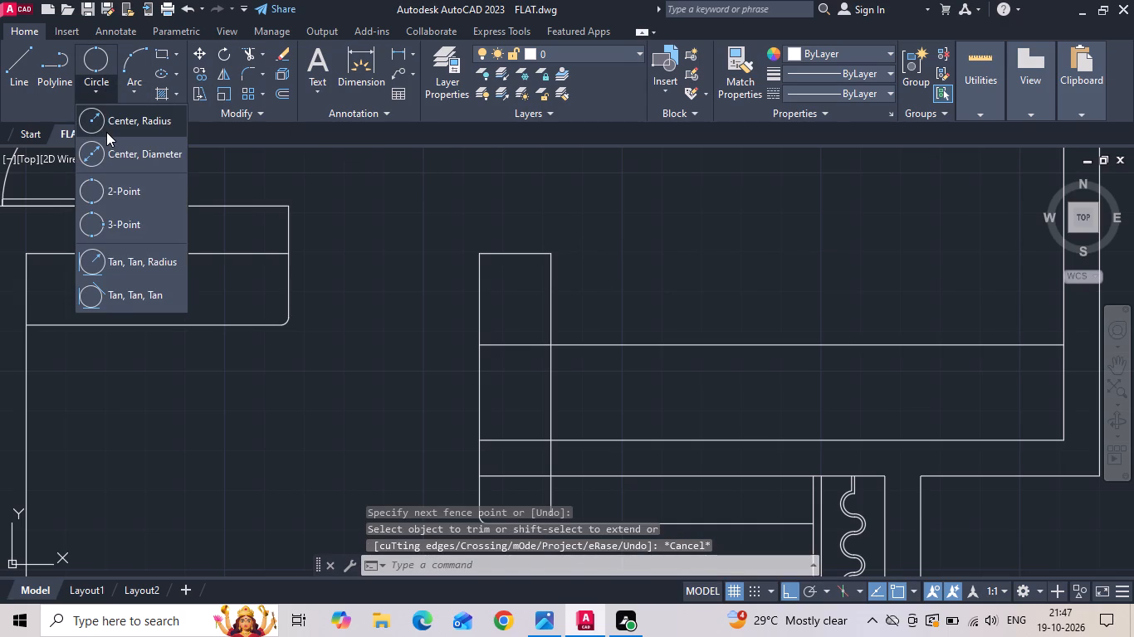
pyautogui.click(115, 189)
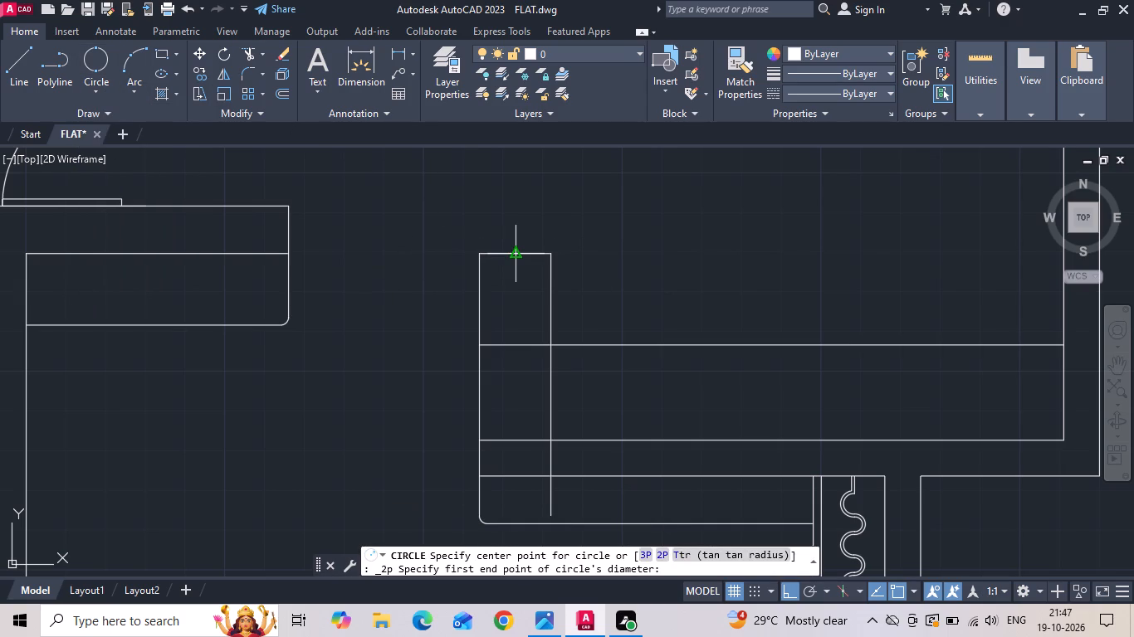
pyautogui.moveTo(513, 256); pyautogui.dragTo(513, 268)
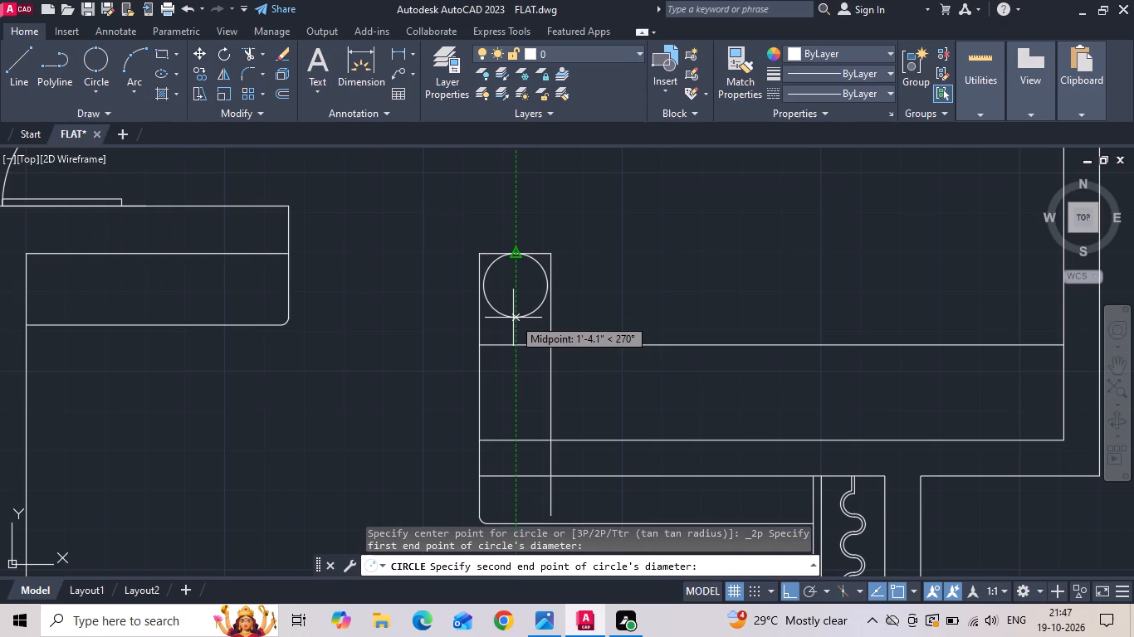
pyautogui.write("1'6")
pyautogui.press('Return')
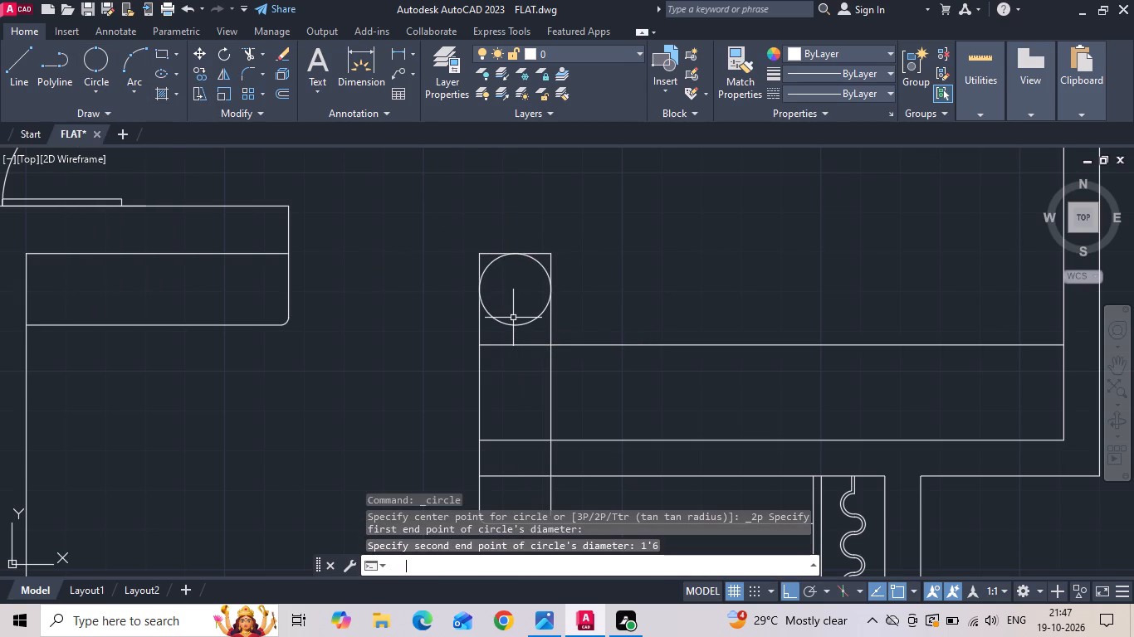
# Trim the breakfast table's square top corners, the circle's lower half and the counter line inside the table.
pyautogui.write('tr')
pyautogui.press('space')
pyautogui.press('space')
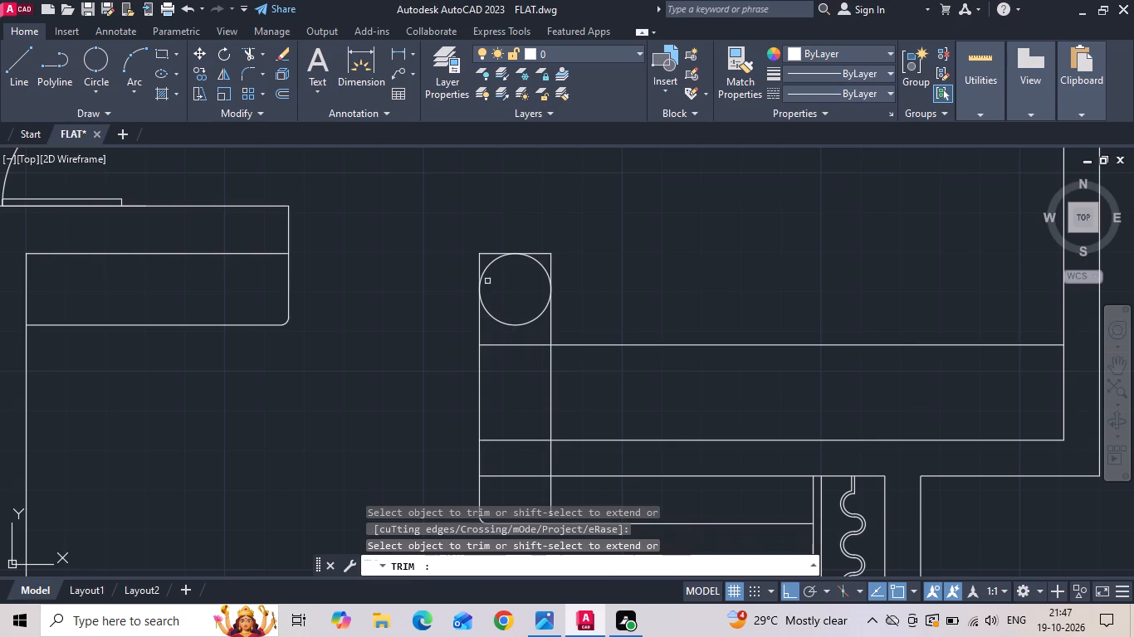
pyautogui.moveTo(477, 266); pyautogui.dragTo(525, 233)
pyautogui.moveTo(543, 246); pyautogui.dragTo(560, 287)
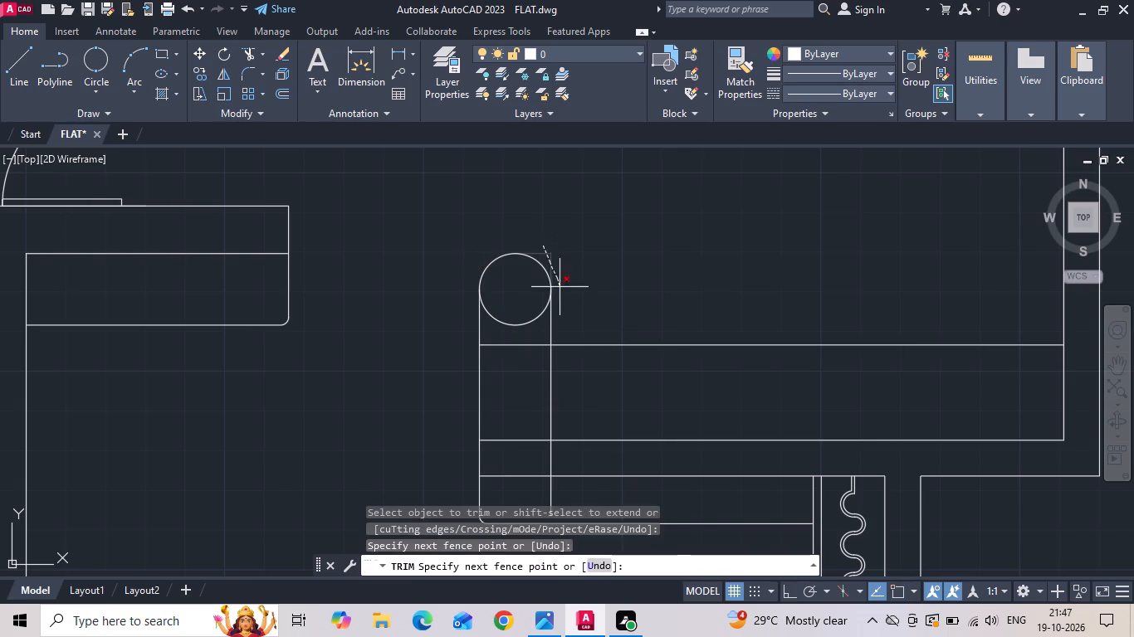
pyautogui.moveTo(560, 287); pyautogui.dragTo(560, 288)
pyautogui.moveTo(522, 305); pyautogui.dragTo(511, 362)
# Trim the breakfast table's right edge below the kitchen's inner wall line, through the wall and the living room wall unit.
pyautogui.scroll(-1, 506, 346)
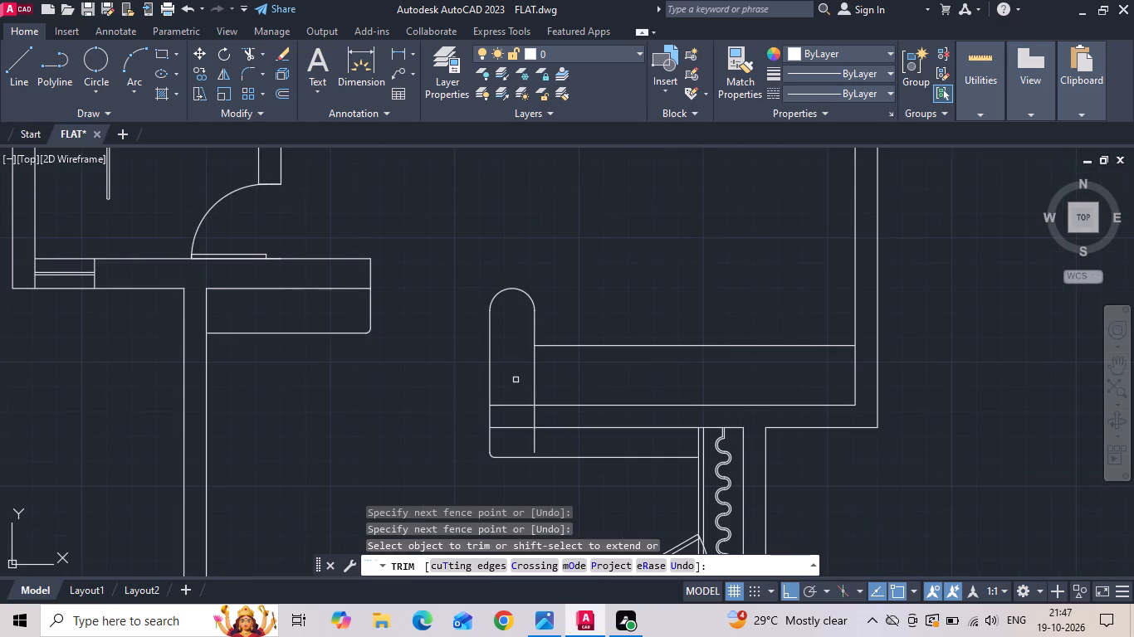
pyautogui.moveTo(527, 421); pyautogui.dragTo(584, 419)
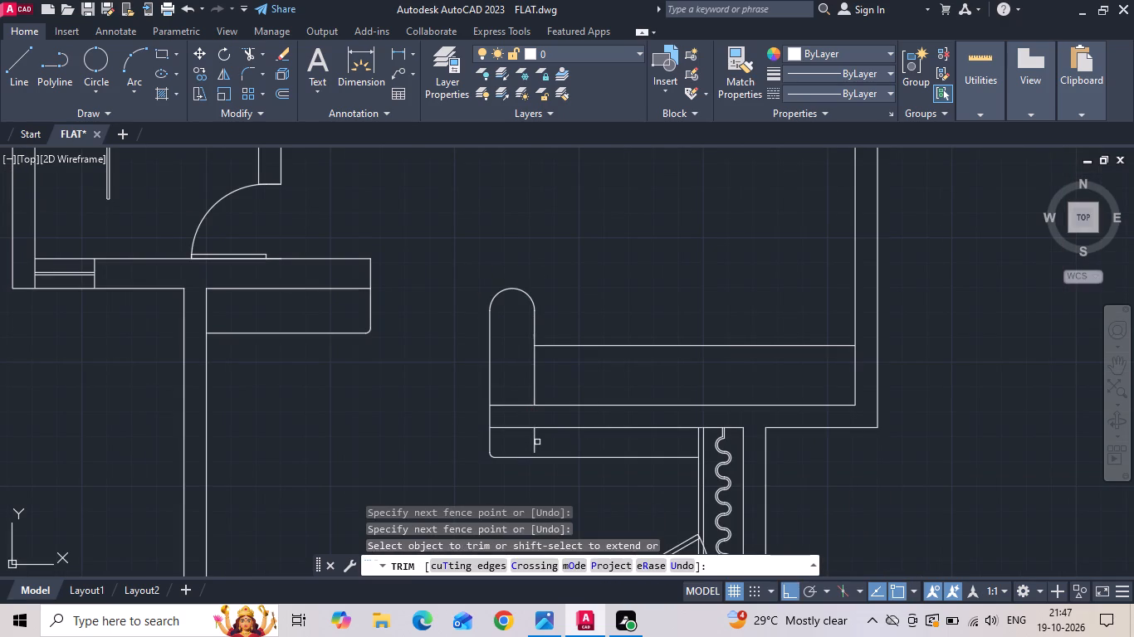
pyautogui.click(537, 442)
pyautogui.click(521, 442)
pyautogui.press('Escape')
# Save the drawing.
pyautogui.scroll(-2, 682, 347)
pyautogui.moveTo(370, 395); pyautogui.dragTo(541, 367, button='middle')
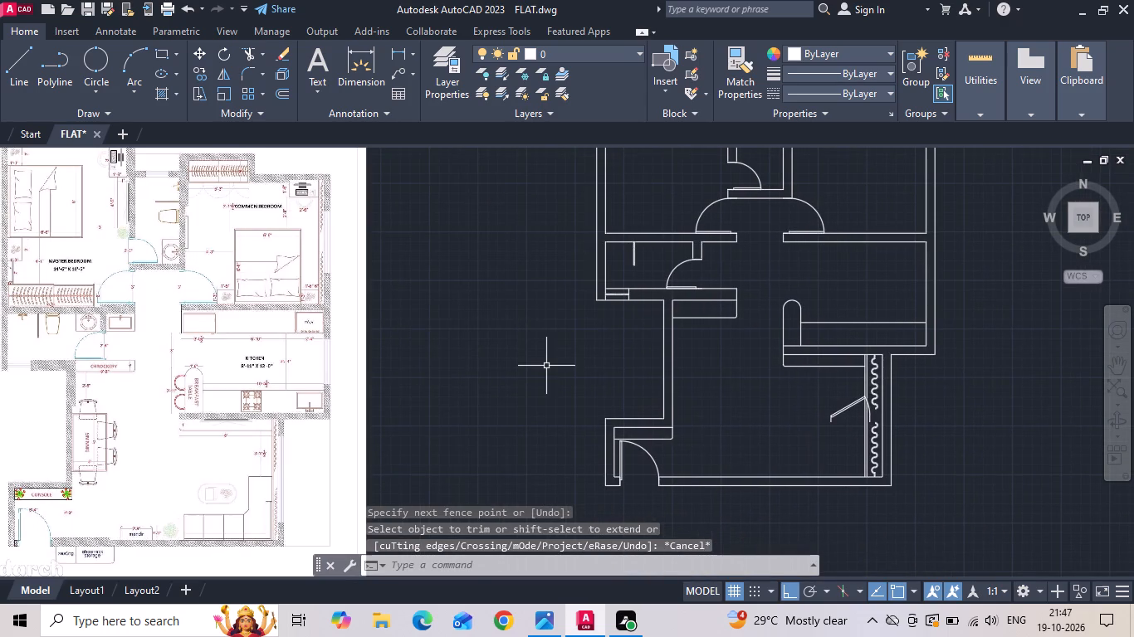
pyautogui.press('Escape')
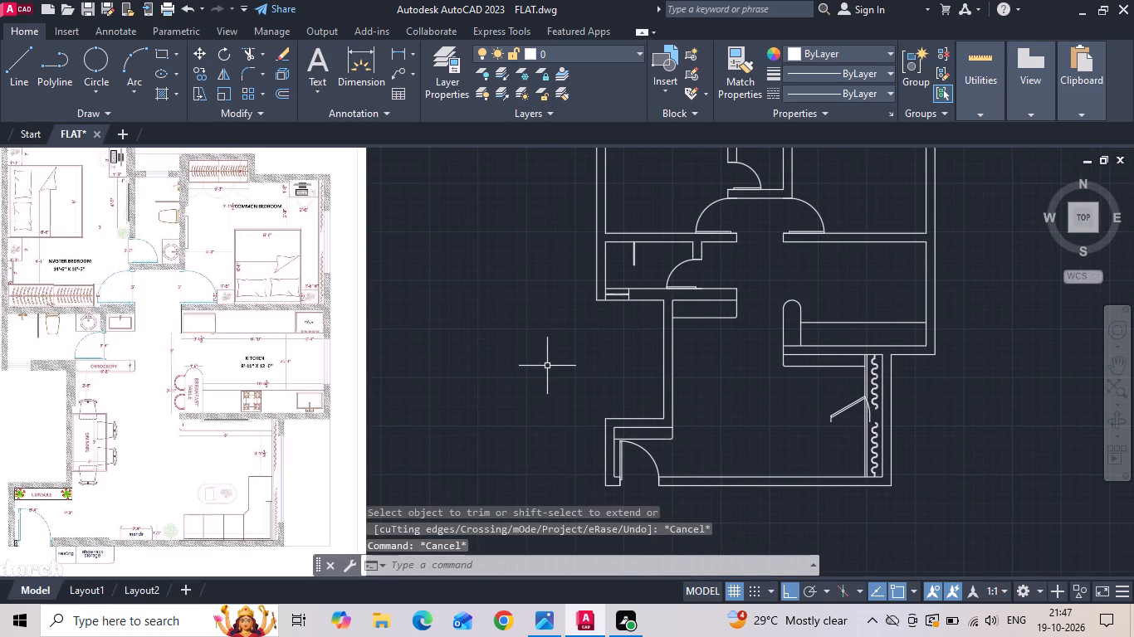
pyautogui.scroll(3, 308, 330)
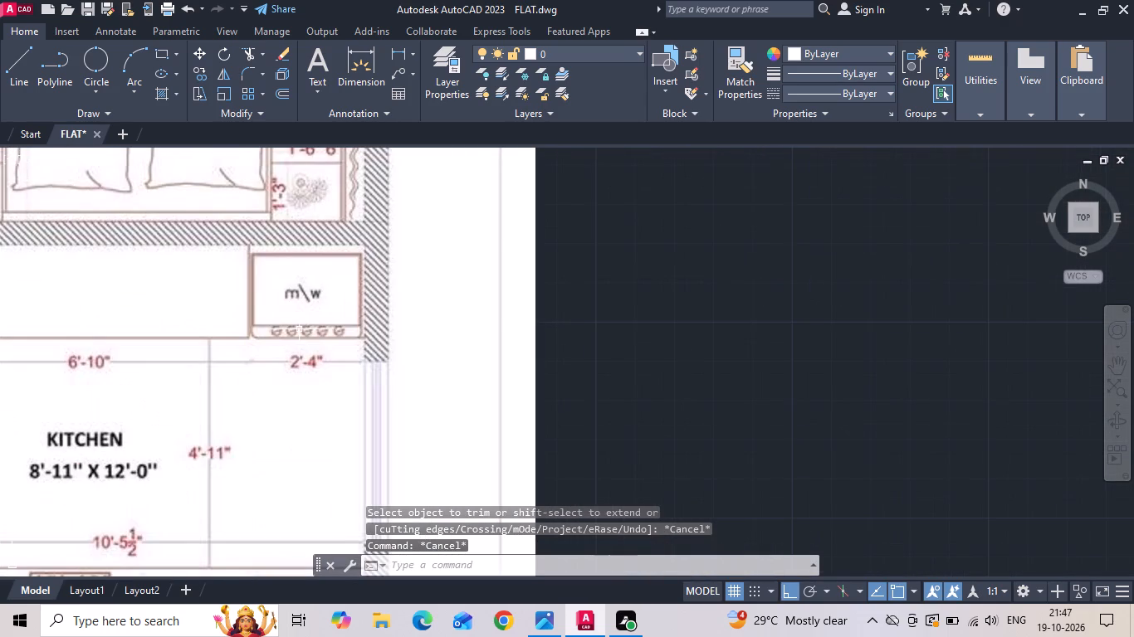
pyautogui.scroll(-1, 299, 329)
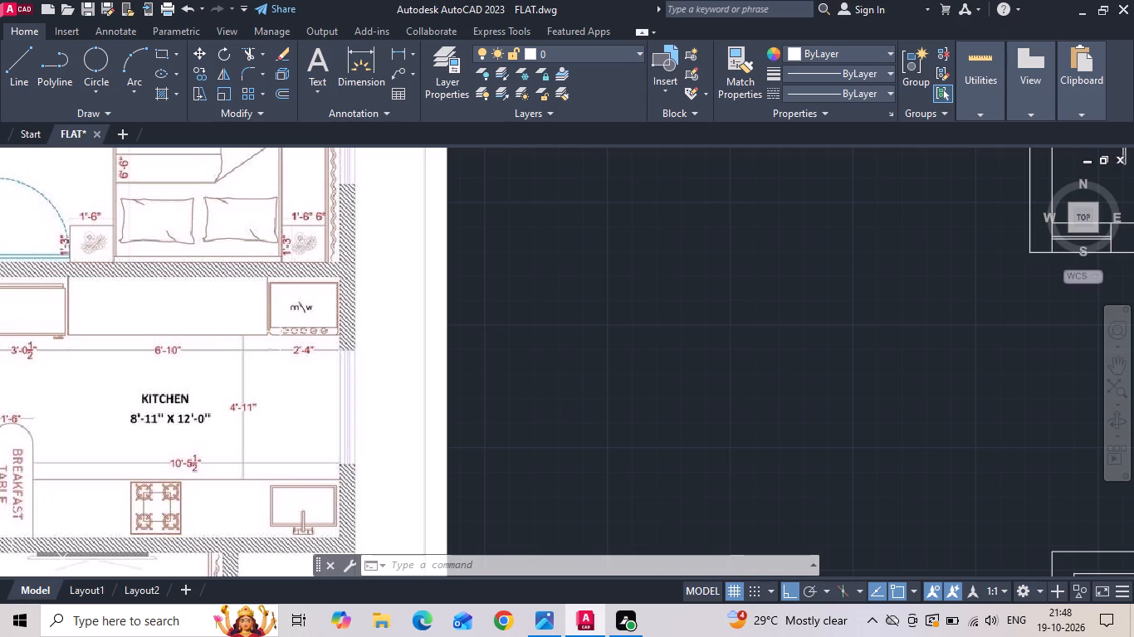
pyautogui.scroll(-1, 364, 324)
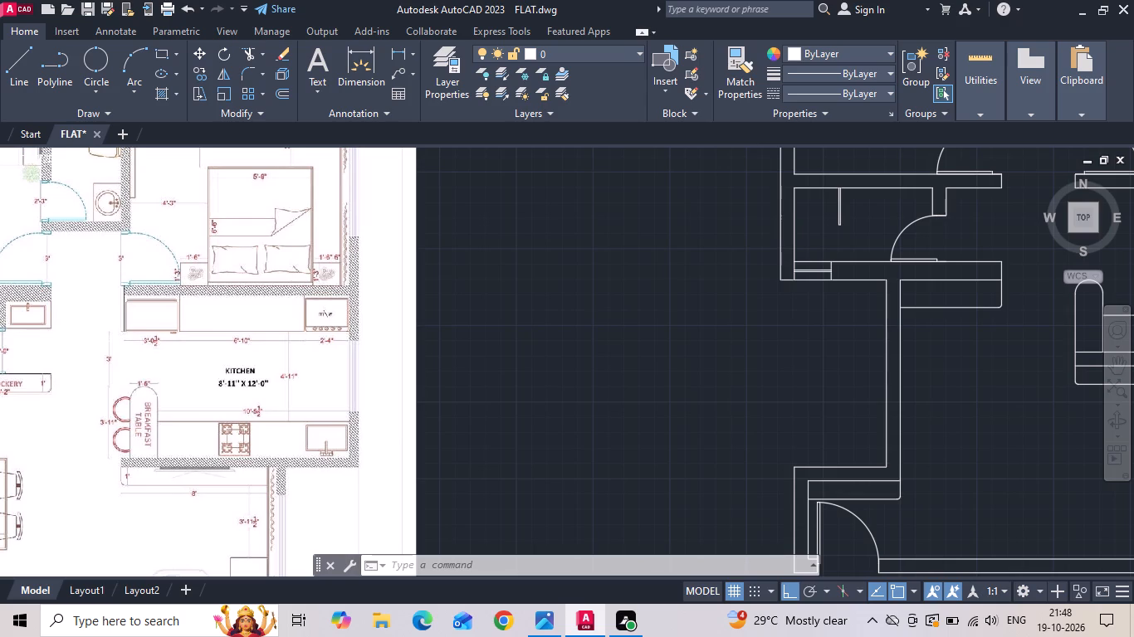
pyautogui.hotkey('ctrl', 's')
# Offset the kitchen's top inner wall line 2' downward for the upper counter edge.
pyautogui.scroll(-1, 514, 263)
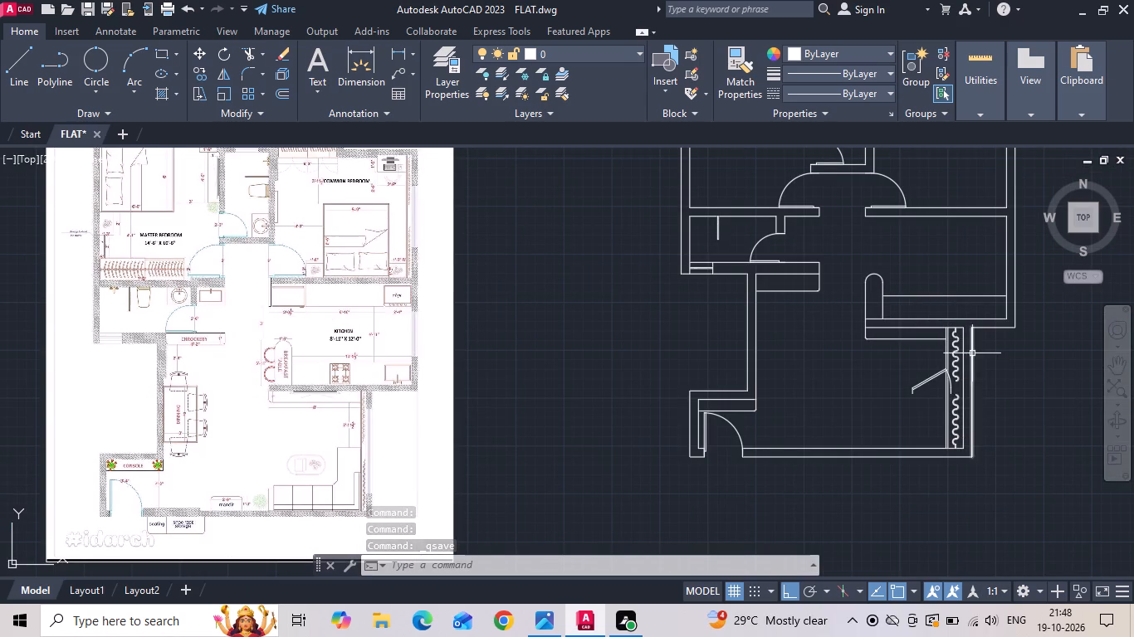
pyautogui.write('o')
pyautogui.press('space')
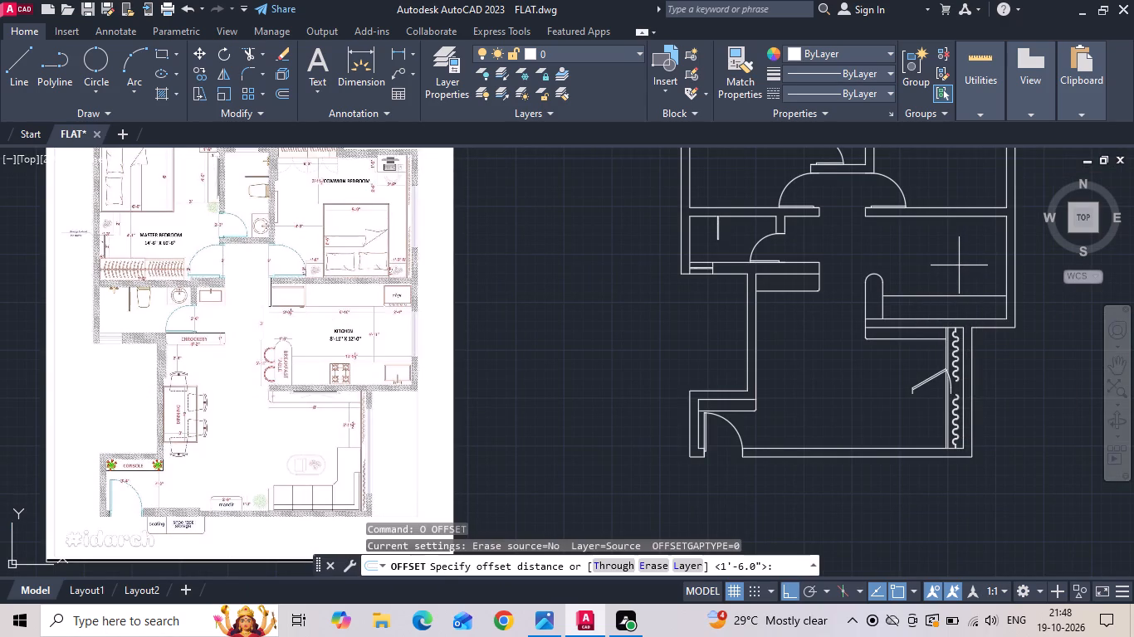
pyautogui.write("2'")
pyautogui.press('Return')
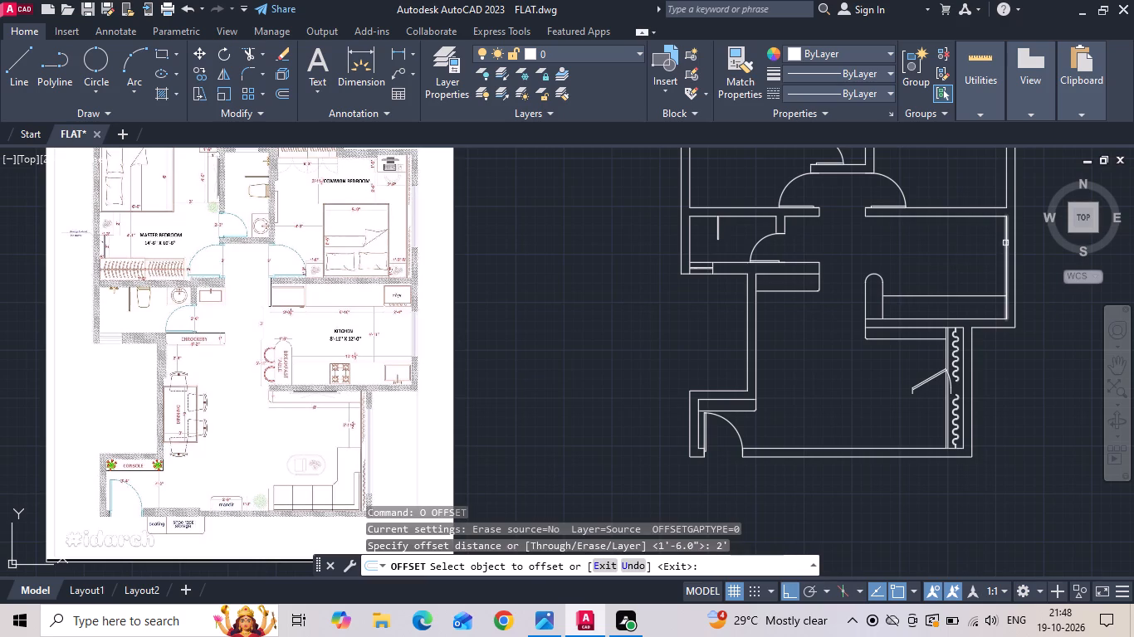
pyautogui.click(970, 217)
pyautogui.click(949, 256)
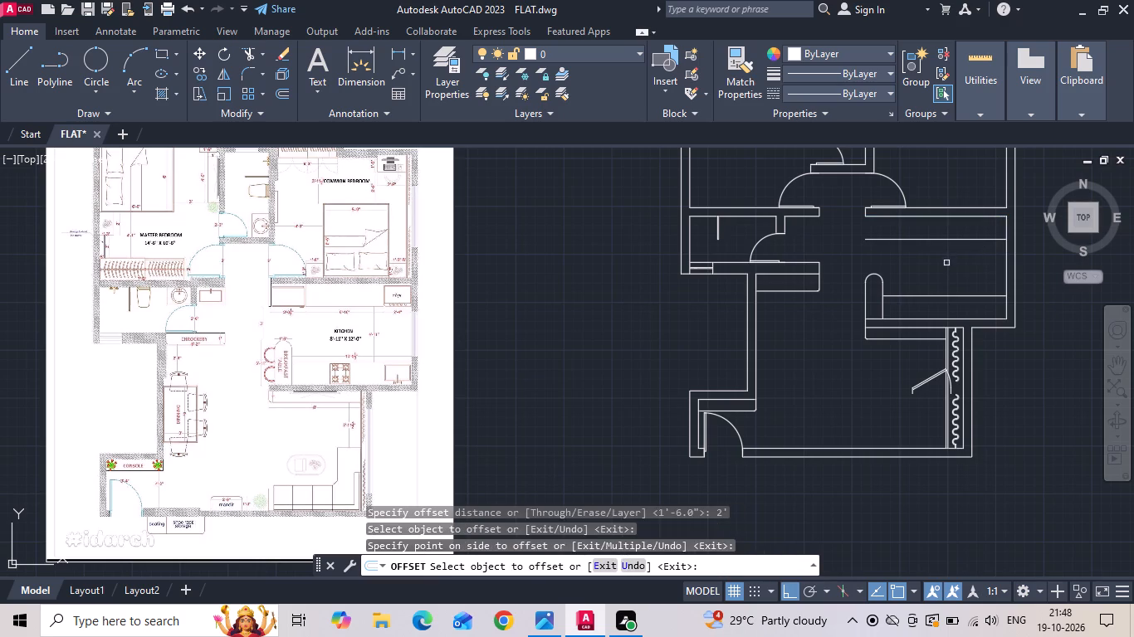
pyautogui.press('Escape')
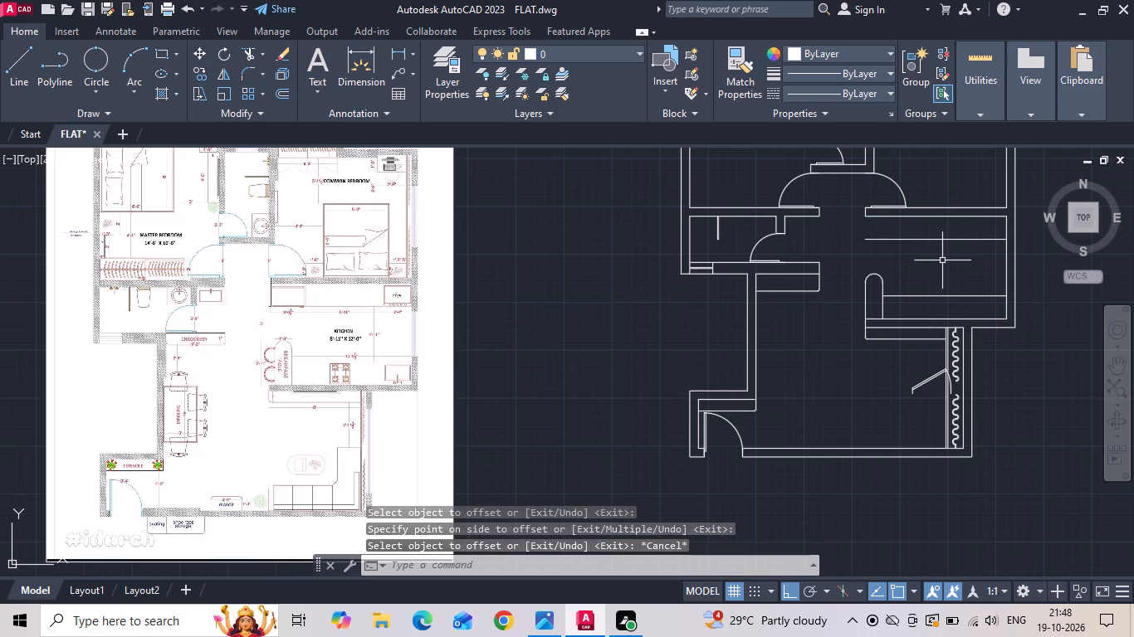
# Save the drawing with the new kitchen counter edge.
pyautogui.hotkey('ctrl', 's')
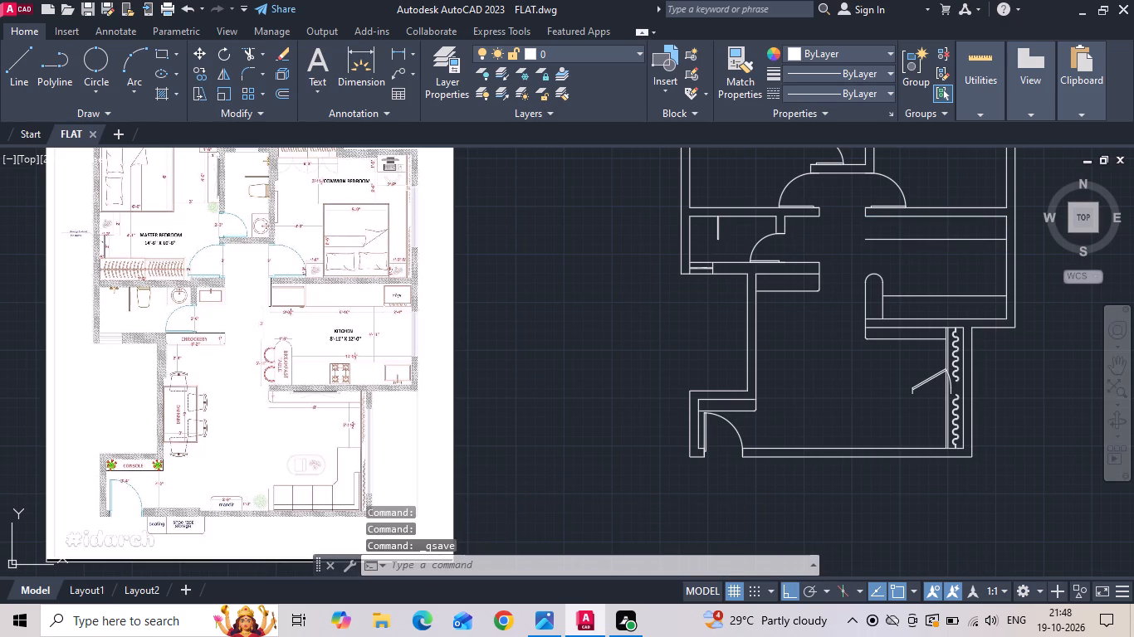
# Examine the common and master bedroom furniture layout and dimensions in the reference plan.
pyautogui.scroll(3, 411, 153)
pyautogui.scroll(-1, 255, 309)
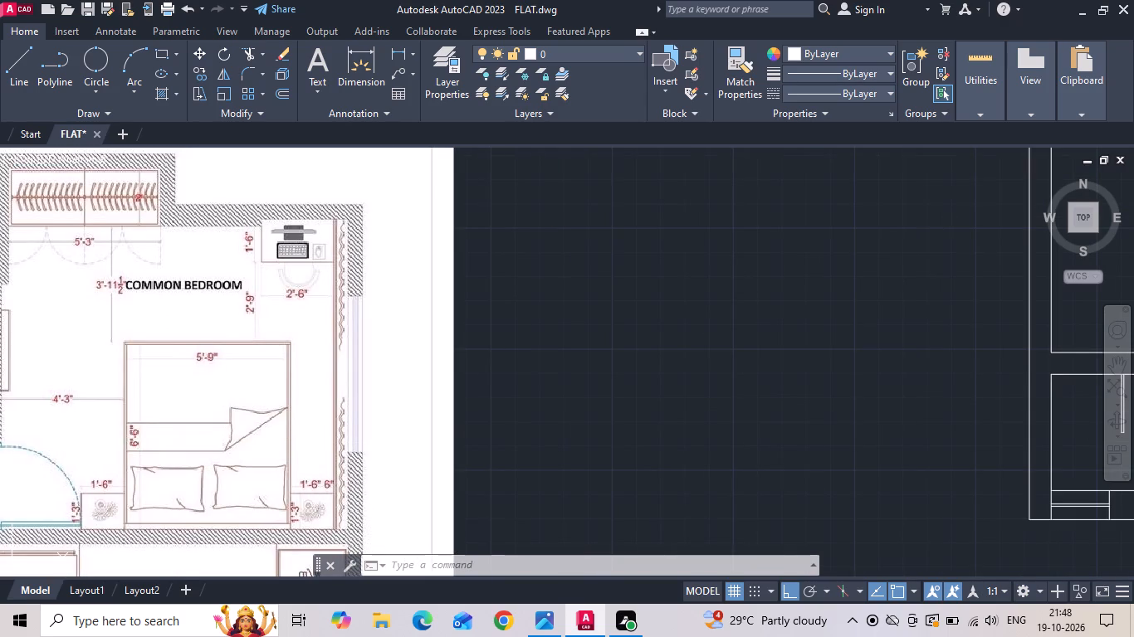
pyautogui.scroll(-1, 128, 387)
pyautogui.scroll(-2, 277, 387)
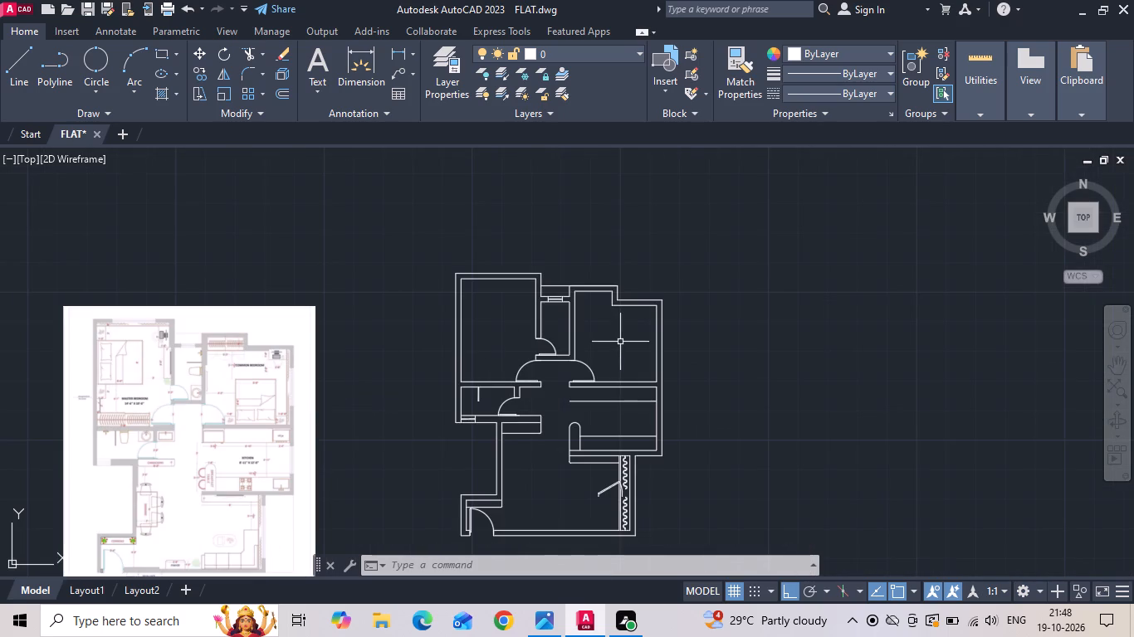
pyautogui.scroll(3, 109, 416)
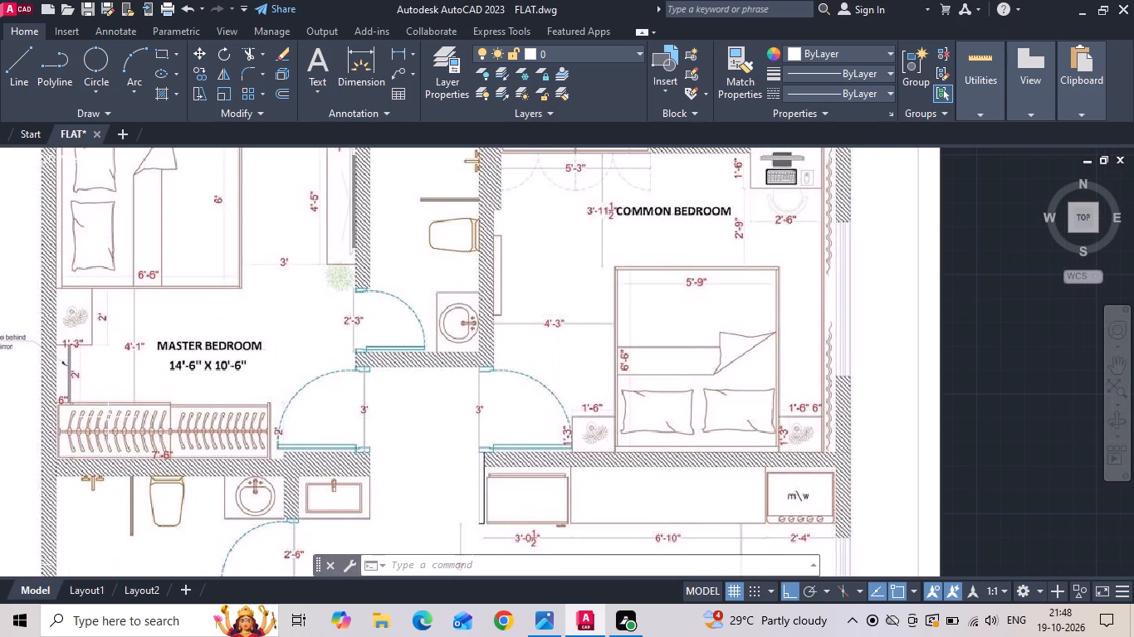
pyautogui.scroll(-1, 107, 416)
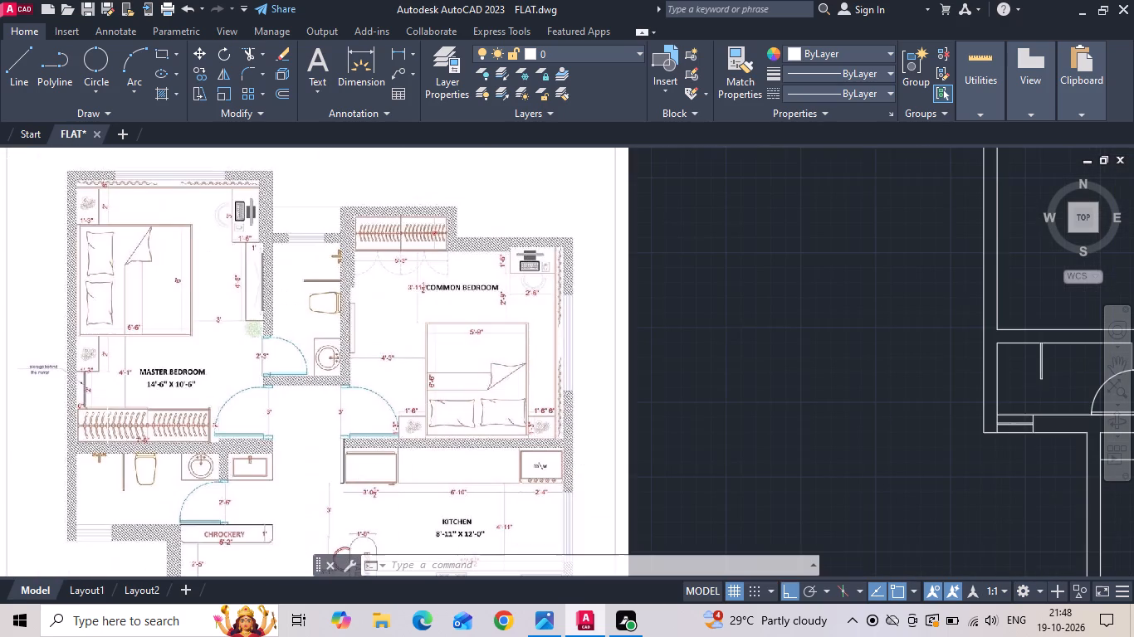
pyautogui.scroll(2, 107, 416)
pyautogui.scroll(-1, 107, 416)
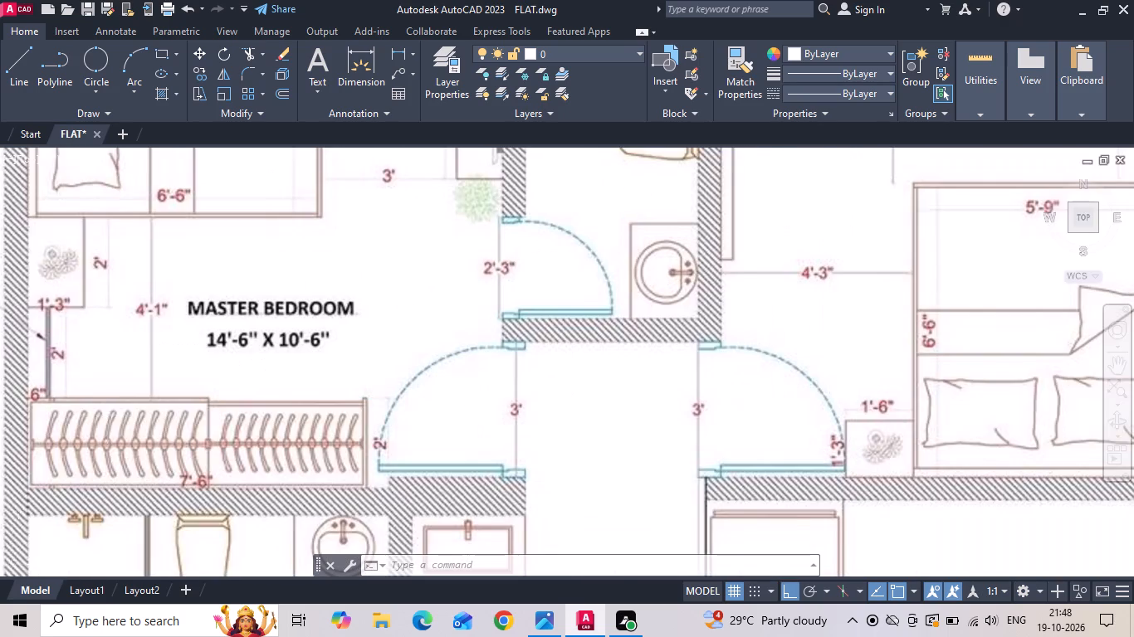
pyautogui.scroll(-1, 107, 416)
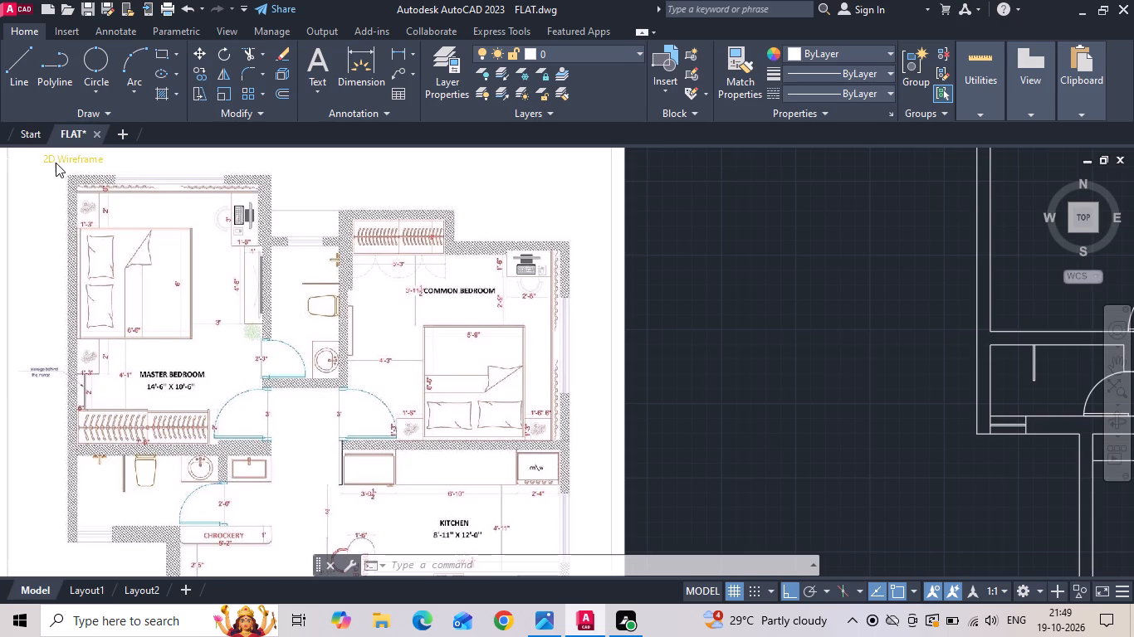
# Offset the master bedroom's top inner wall line 6" into the room for the curtain recess.
pyautogui.scroll(3, 58, 163)
pyautogui.scroll(1, 178, 232)
pyautogui.scroll(-2, 161, 272)
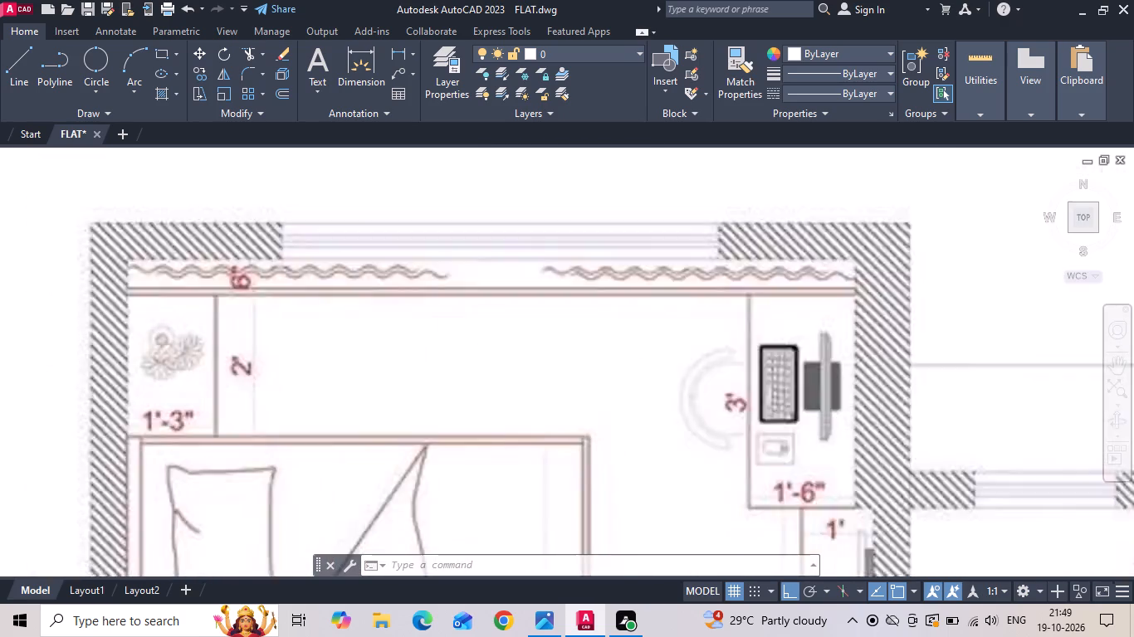
pyautogui.scroll(-5, 132, 287)
pyautogui.scroll(2, 359, 290)
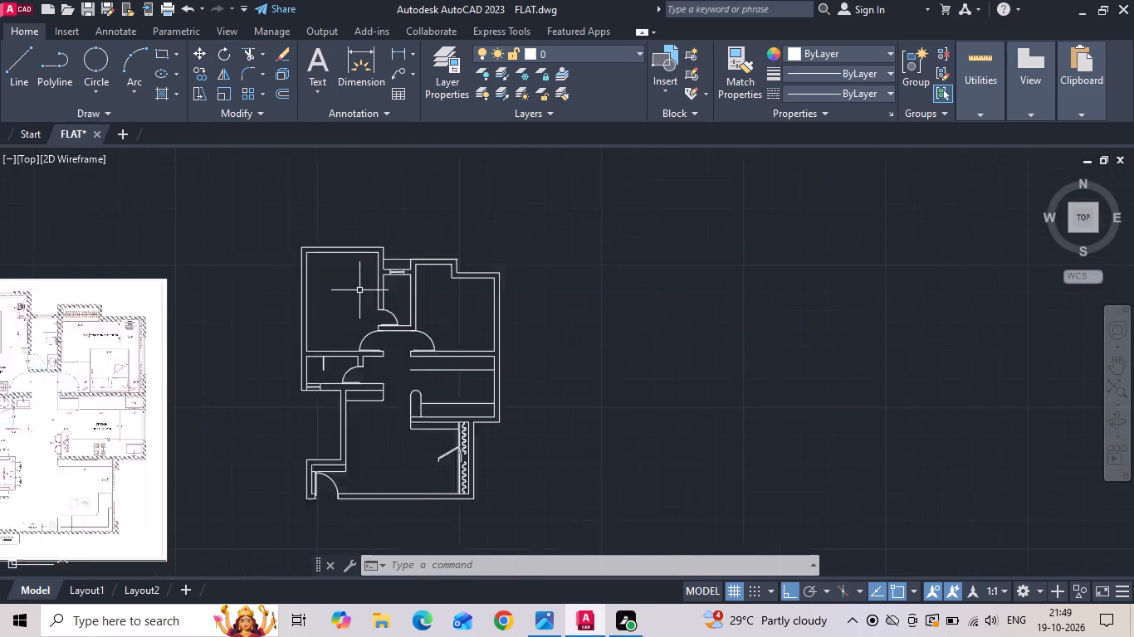
pyautogui.scroll(1, 305, 227)
pyautogui.write('o')
pyautogui.press('space')
pyautogui.write('6')
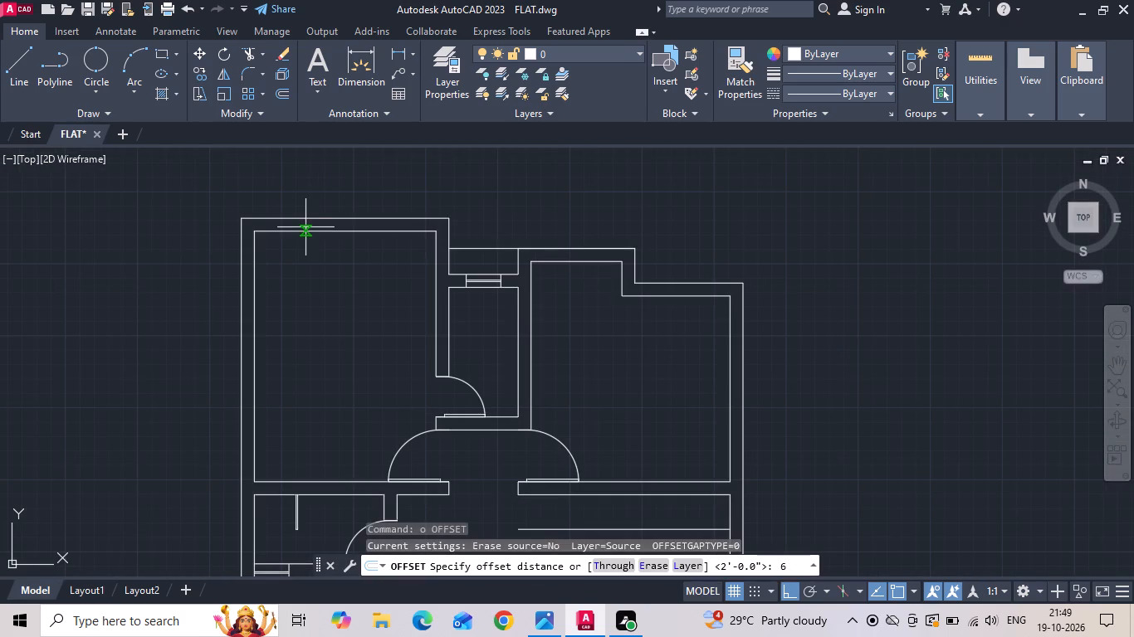
pyautogui.press('space')
pyautogui.moveTo(305, 231); pyautogui.dragTo(304, 250)
pyautogui.click(293, 281)
pyautogui.moveTo(297, 286); pyautogui.dragTo(734, 319, button='middle')
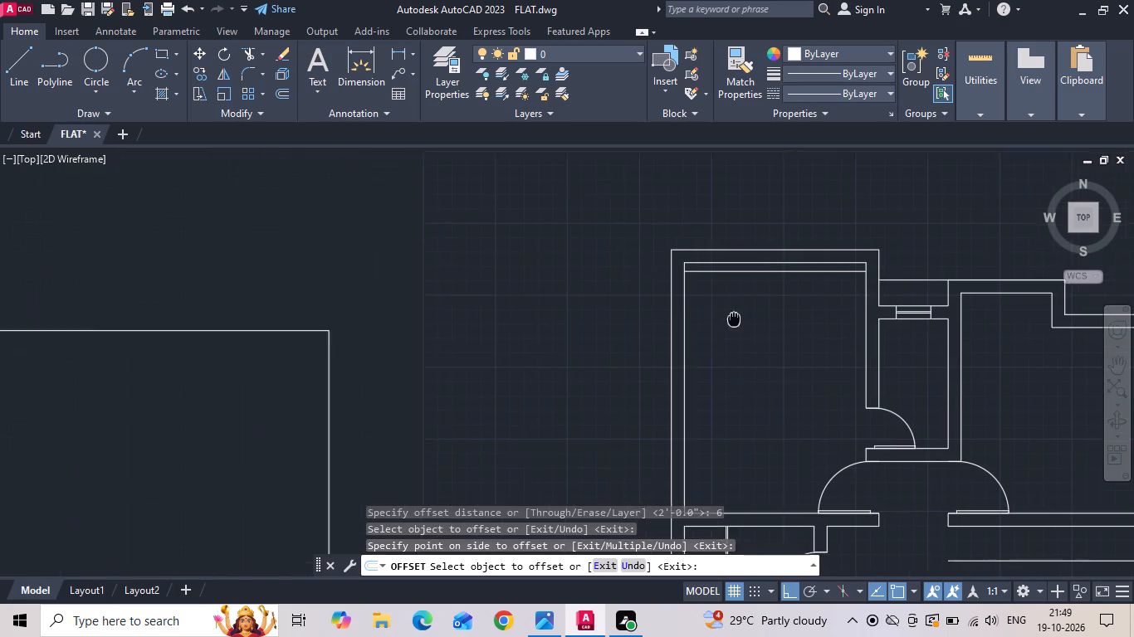
pyautogui.press('Escape')
# Offset the master bedroom's curtain recess line 1" toward the top wall.
pyautogui.moveTo(26, 462); pyautogui.dragTo(446, 368, button='middle')
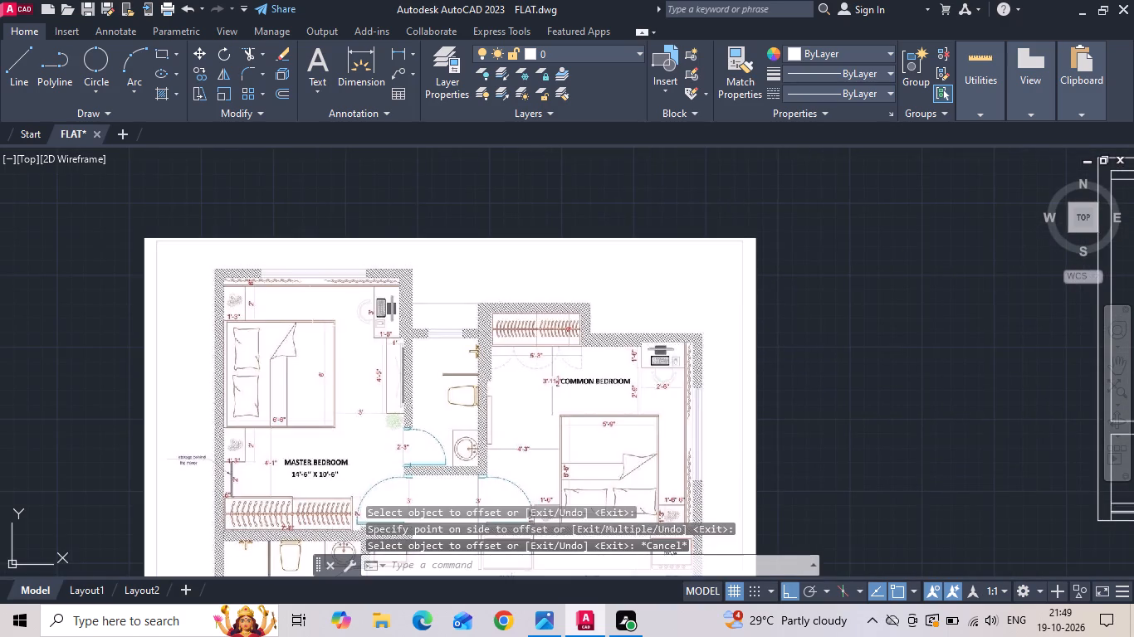
pyautogui.scroll(2, 310, 314)
pyautogui.scroll(-3, 72, 293)
pyautogui.scroll(4, 732, 211)
pyautogui.write('o')
pyautogui.press('space')
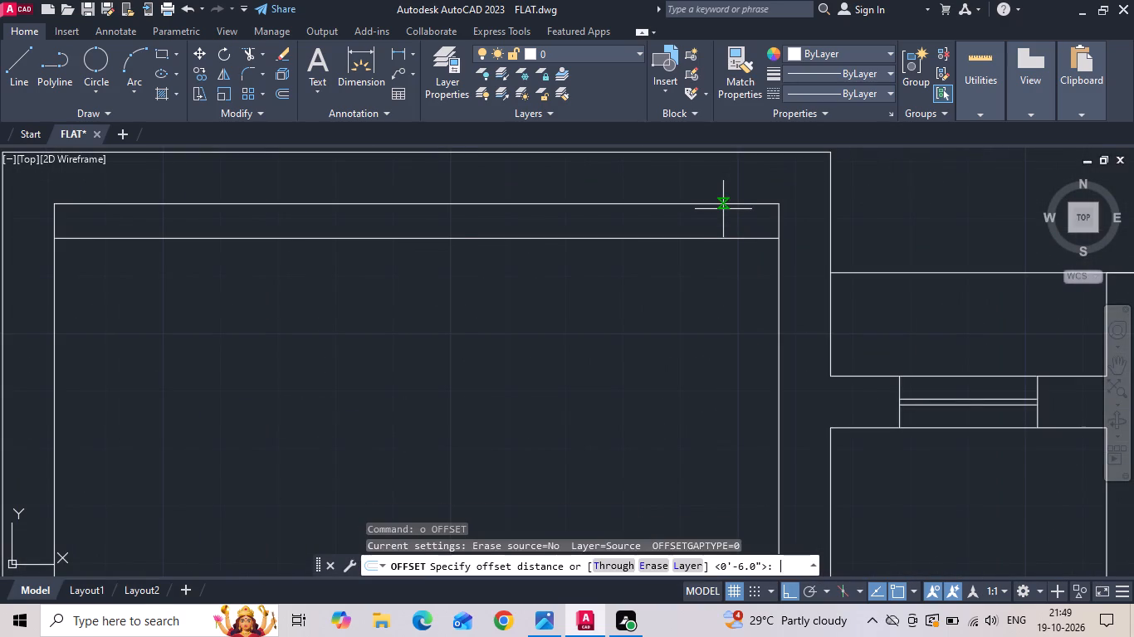
pyautogui.press('1')
pyautogui.press('space')
pyautogui.click(521, 239)
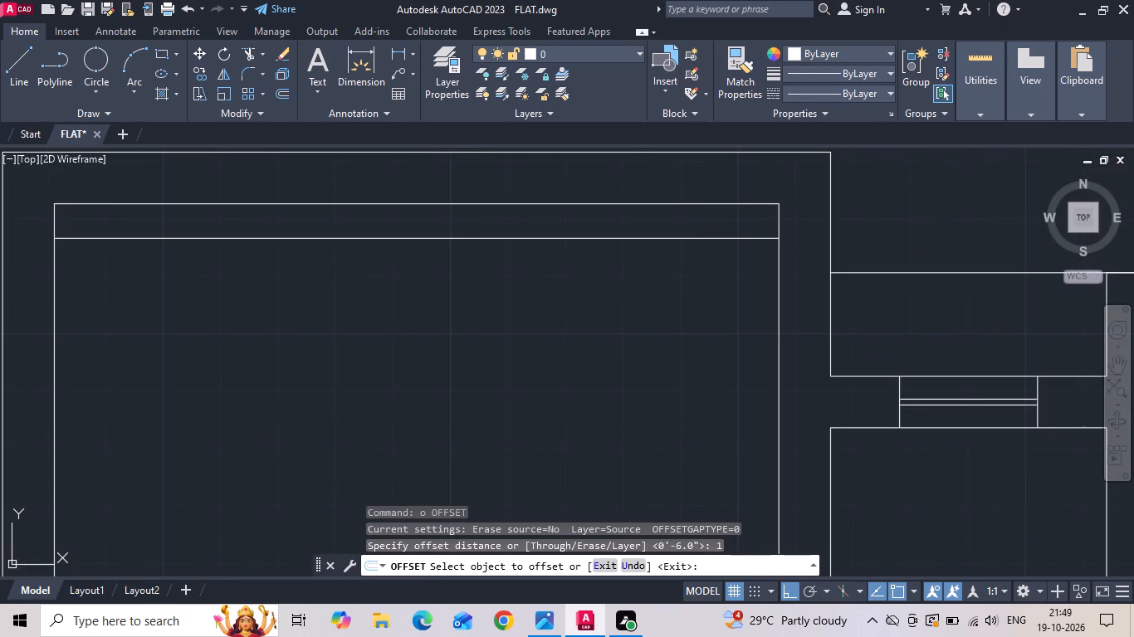
pyautogui.click(520, 213)
pyautogui.scroll(-4, 472, 212)
pyautogui.moveTo(627, 377); pyautogui.dragTo(613, 294, button='middle')
pyautogui.press('Escape')
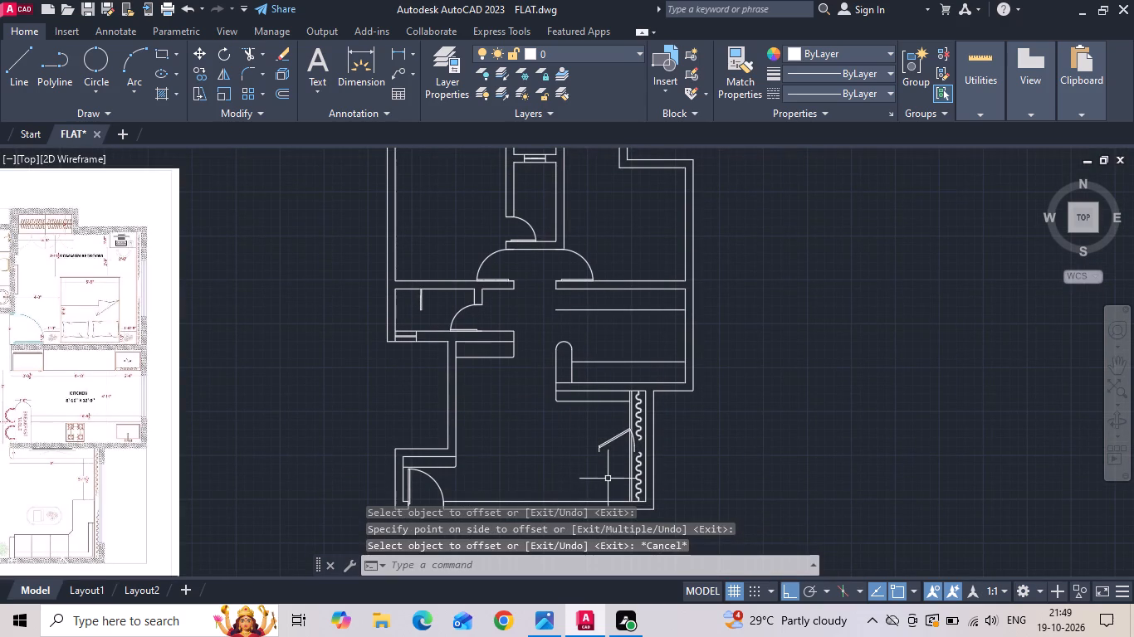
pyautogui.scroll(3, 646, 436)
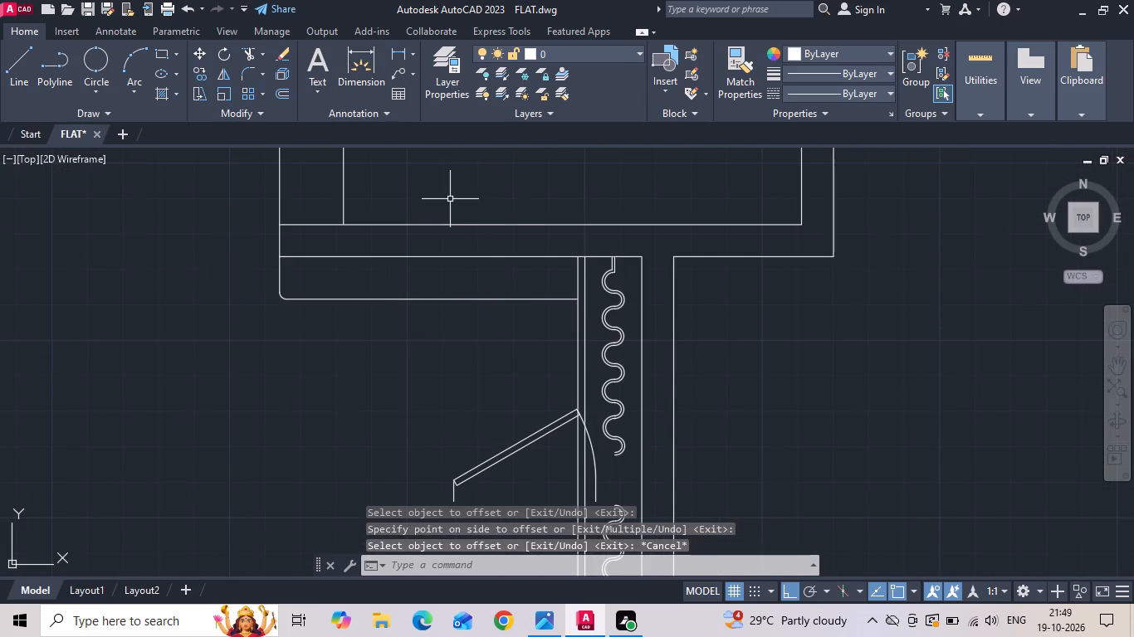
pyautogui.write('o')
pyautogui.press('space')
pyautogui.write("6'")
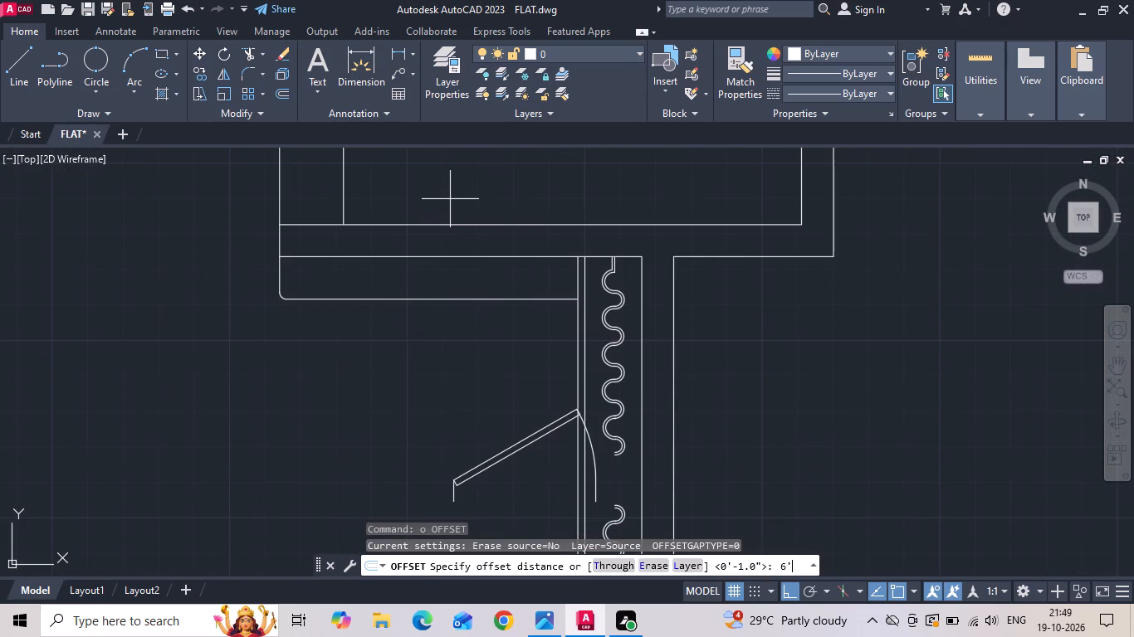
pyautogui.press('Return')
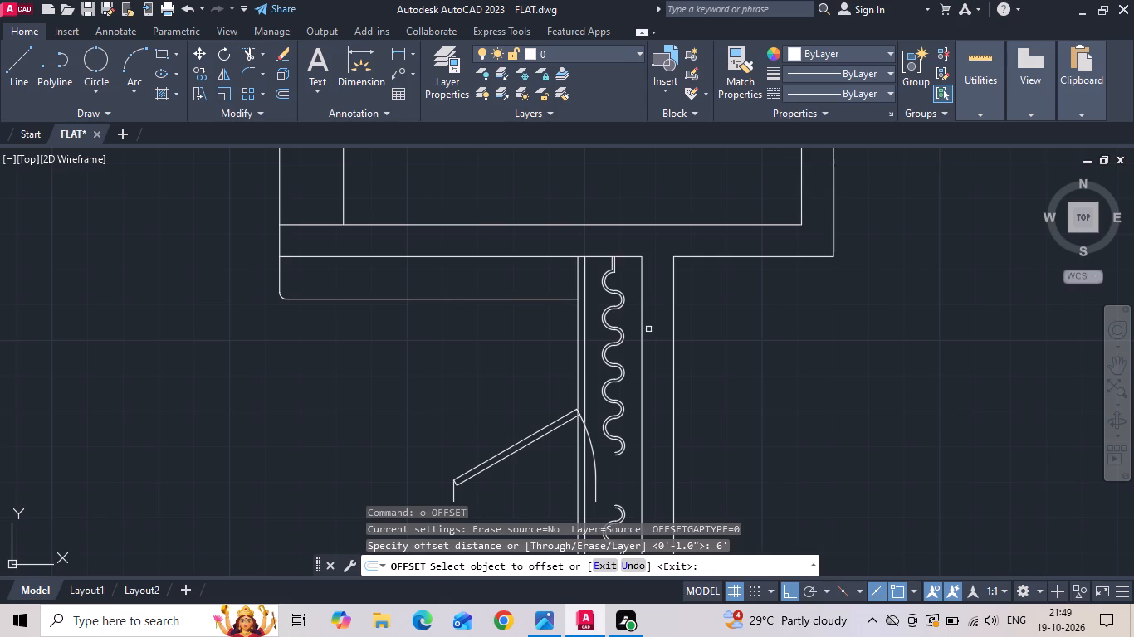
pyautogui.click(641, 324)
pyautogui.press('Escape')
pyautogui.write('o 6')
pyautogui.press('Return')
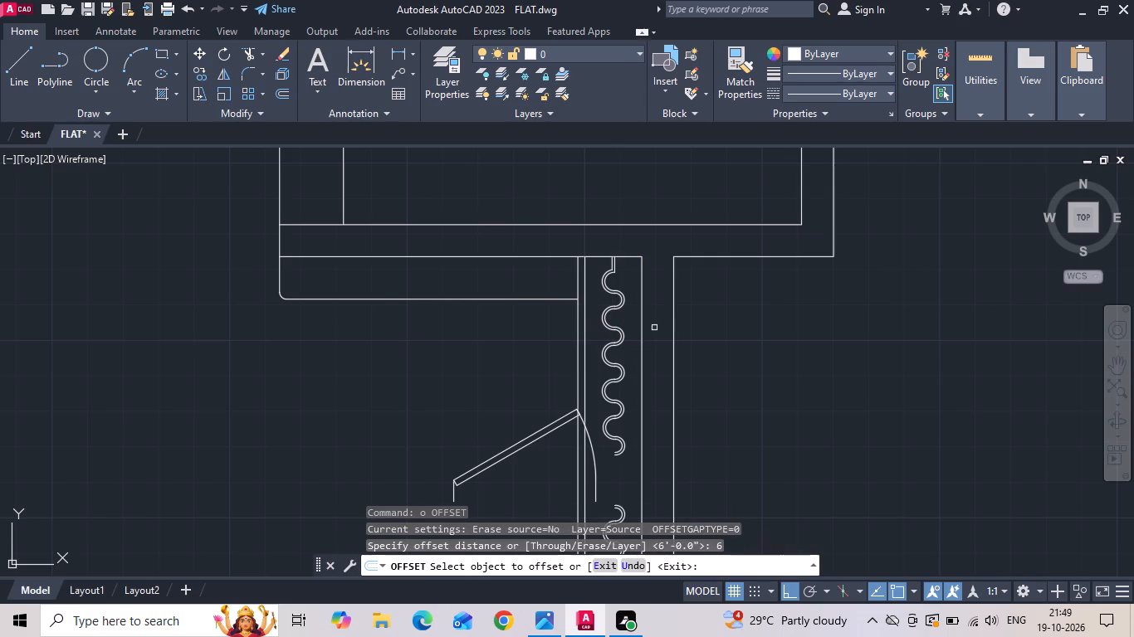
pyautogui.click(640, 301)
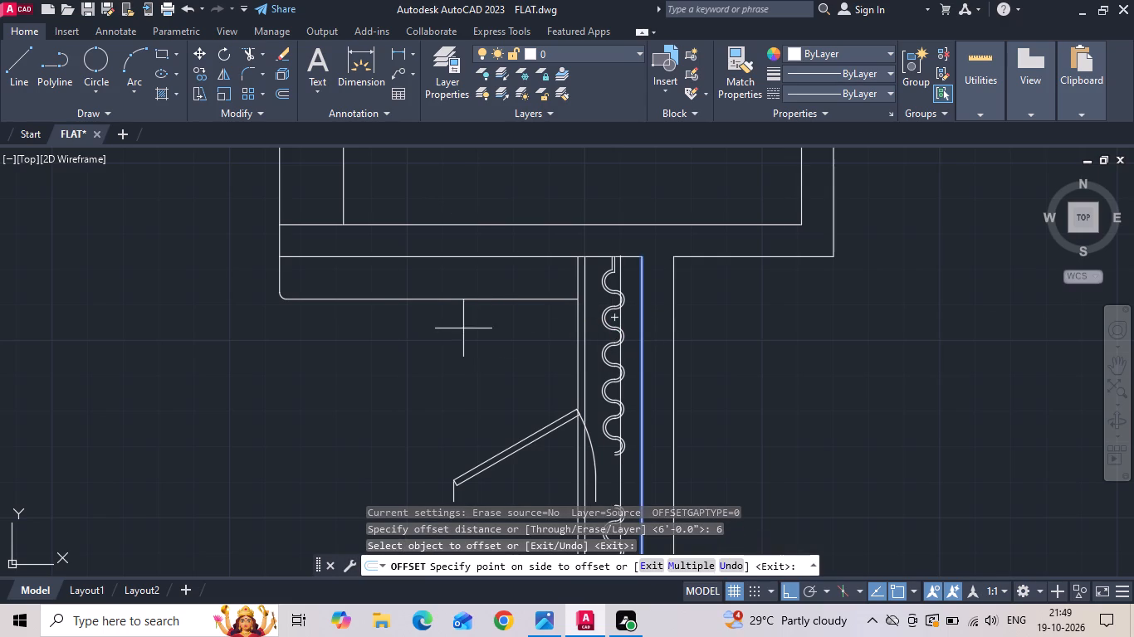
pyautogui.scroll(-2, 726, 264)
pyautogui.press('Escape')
# Measure the wall above the living area from the TV ledge's outer end to the inner corner beside the curtain.
pyautogui.scroll(-2, 603, 294)
pyautogui.scroll(3, 304, 317)
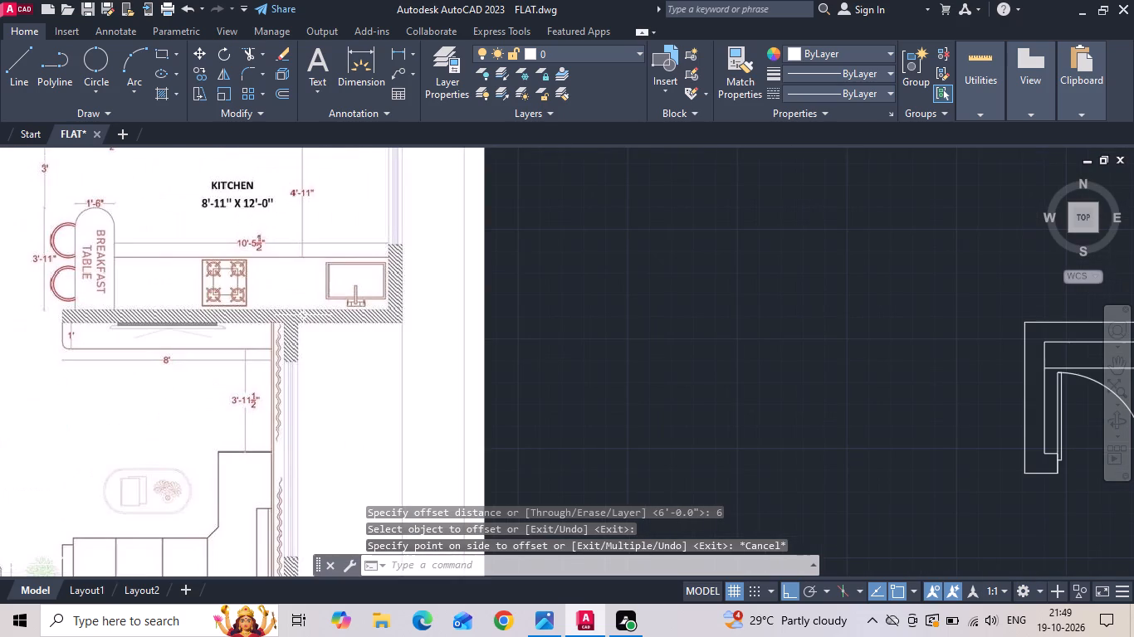
pyautogui.scroll(-2, 209, 308)
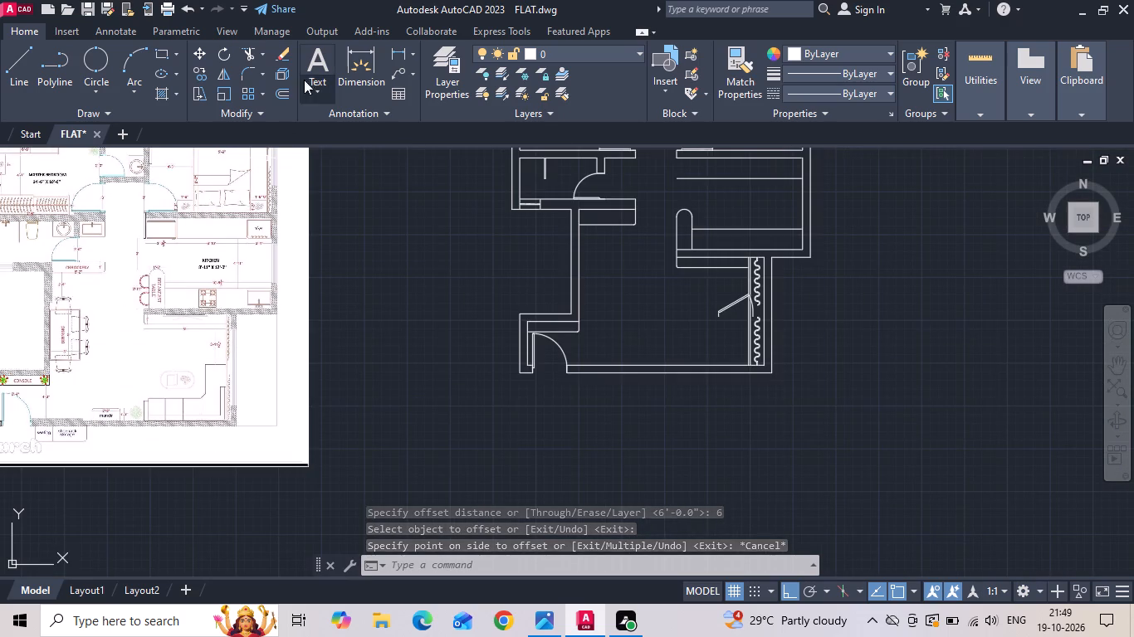
pyautogui.click(398, 47)
pyautogui.scroll(3, 783, 268)
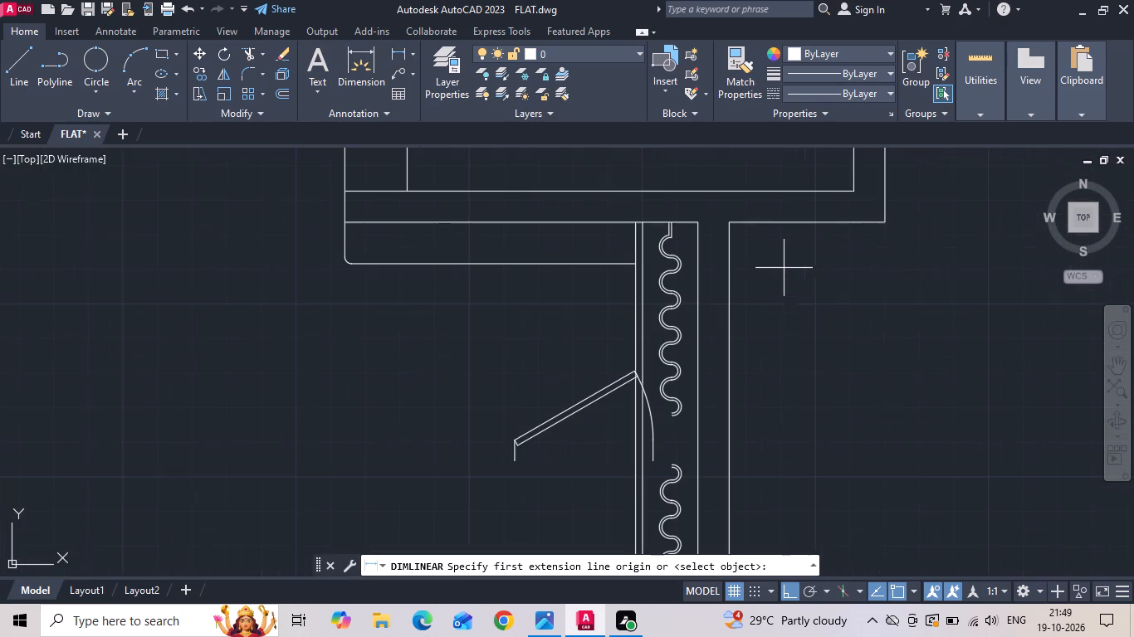
pyautogui.click(347, 224)
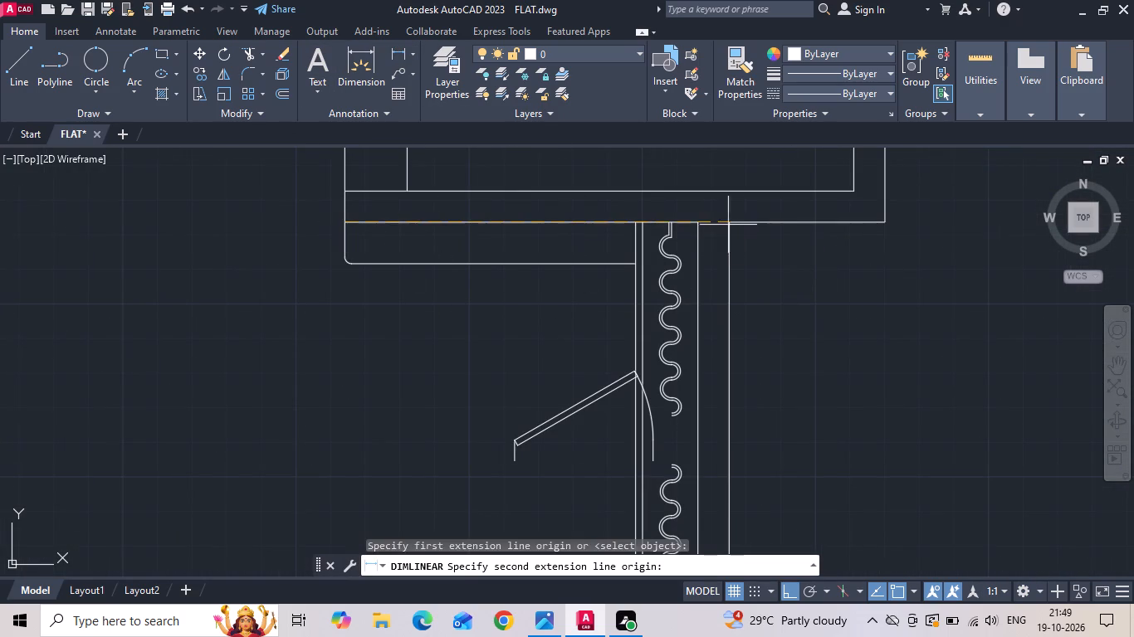
pyautogui.click(694, 225)
pyautogui.press('Escape')
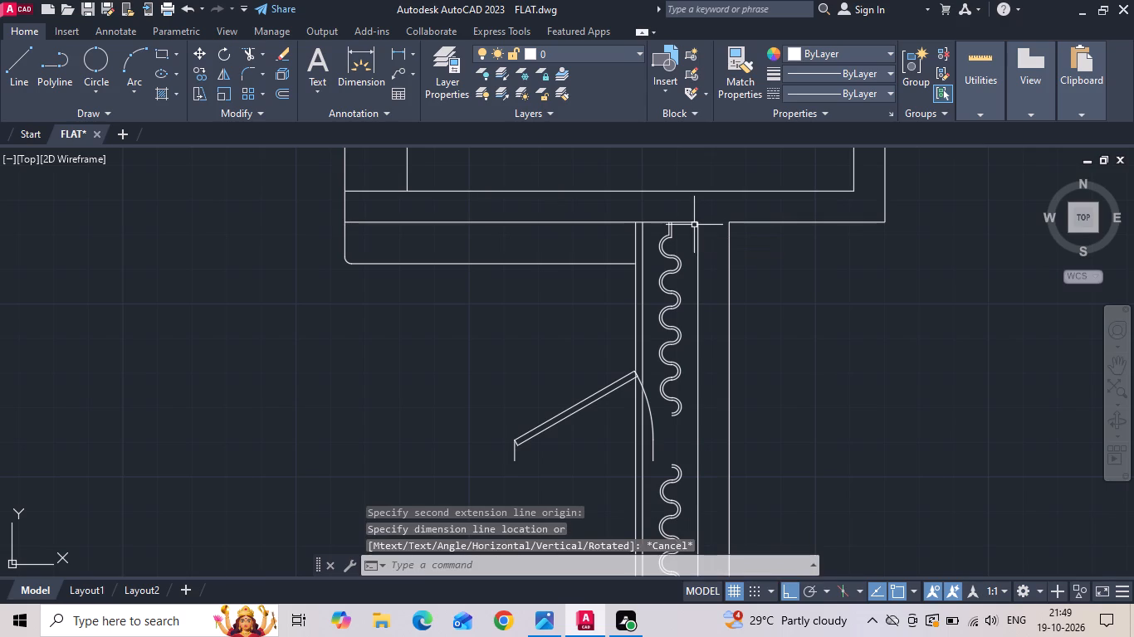
# Erase the stray door symbol crossing the living area's curtain recess lines.
pyautogui.moveTo(691, 234); pyautogui.dragTo(683, 264)
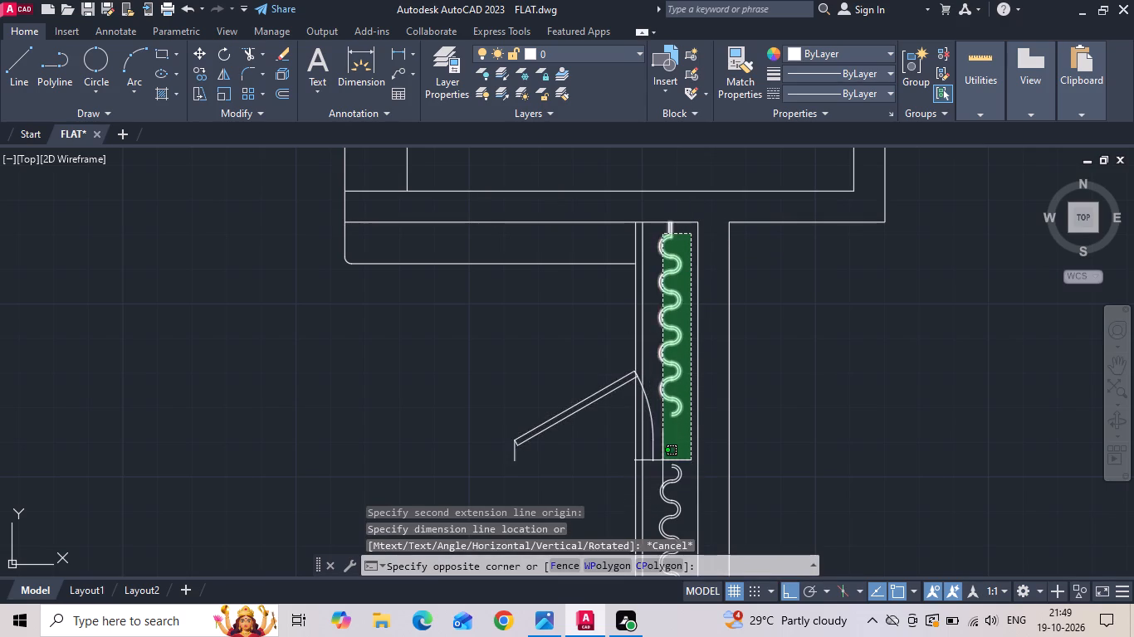
pyautogui.press('Escape')
pyautogui.moveTo(613, 425); pyautogui.dragTo(575, 402)
pyautogui.click(556, 388)
pyautogui.press('Delete')
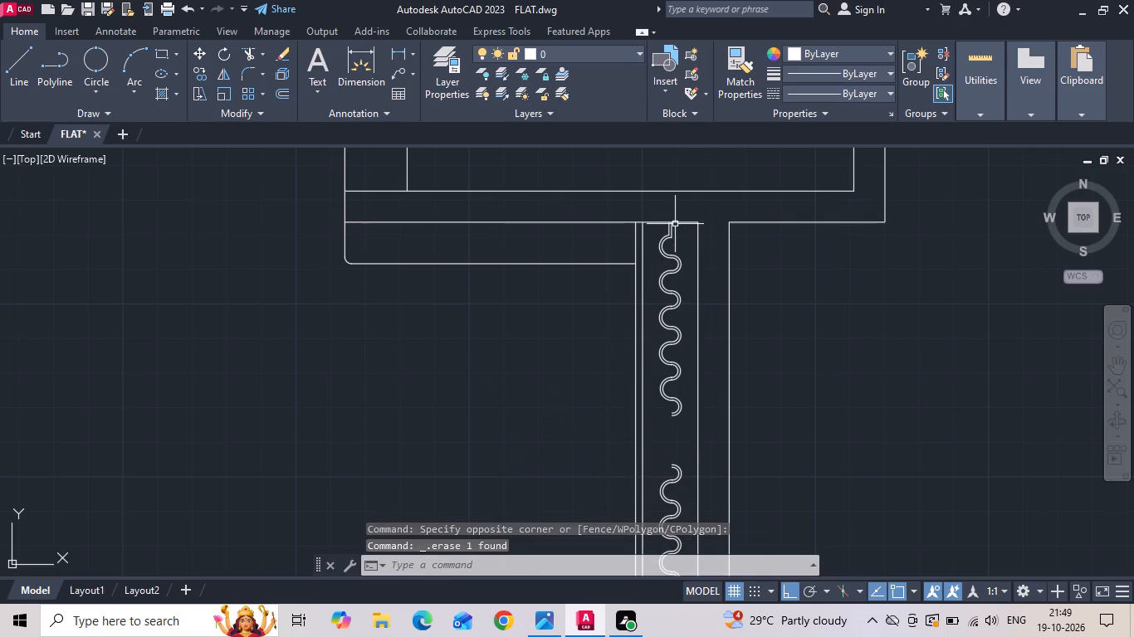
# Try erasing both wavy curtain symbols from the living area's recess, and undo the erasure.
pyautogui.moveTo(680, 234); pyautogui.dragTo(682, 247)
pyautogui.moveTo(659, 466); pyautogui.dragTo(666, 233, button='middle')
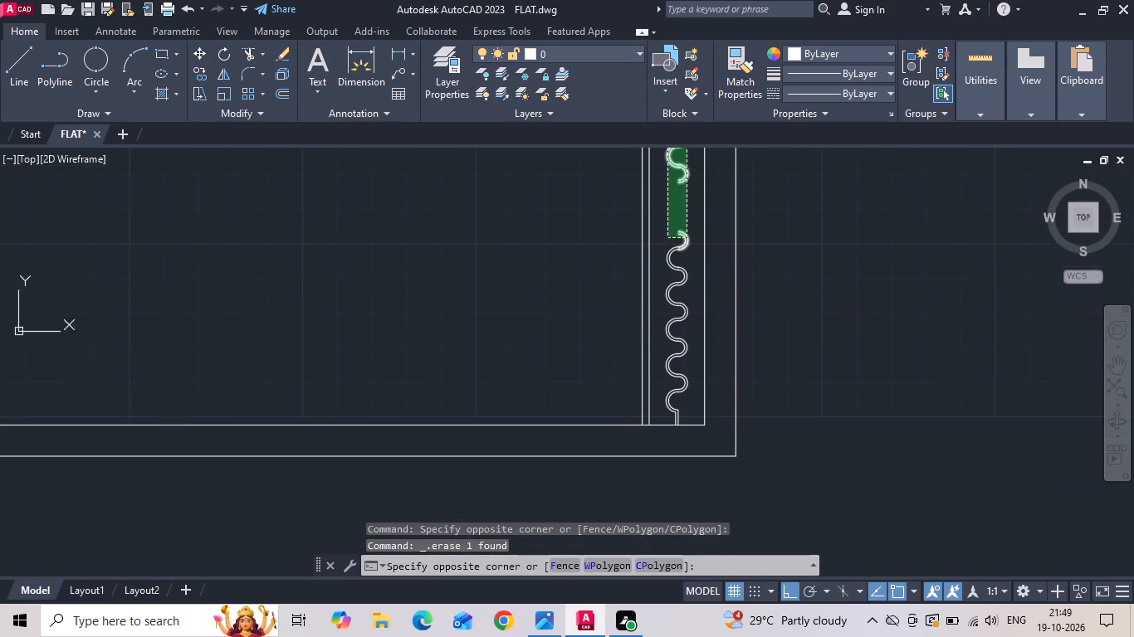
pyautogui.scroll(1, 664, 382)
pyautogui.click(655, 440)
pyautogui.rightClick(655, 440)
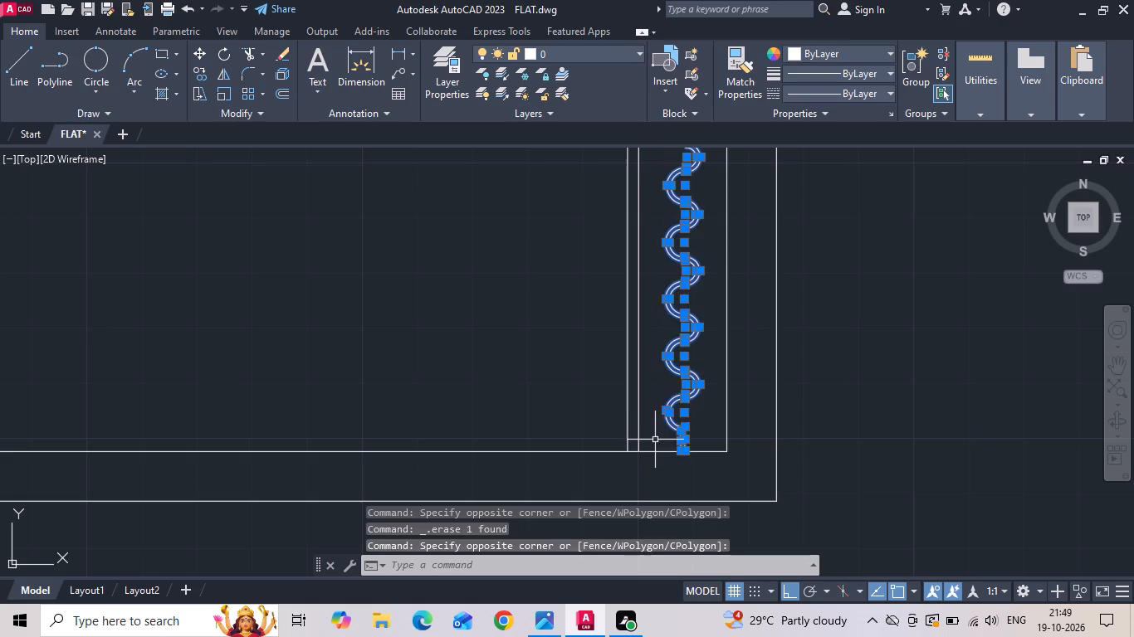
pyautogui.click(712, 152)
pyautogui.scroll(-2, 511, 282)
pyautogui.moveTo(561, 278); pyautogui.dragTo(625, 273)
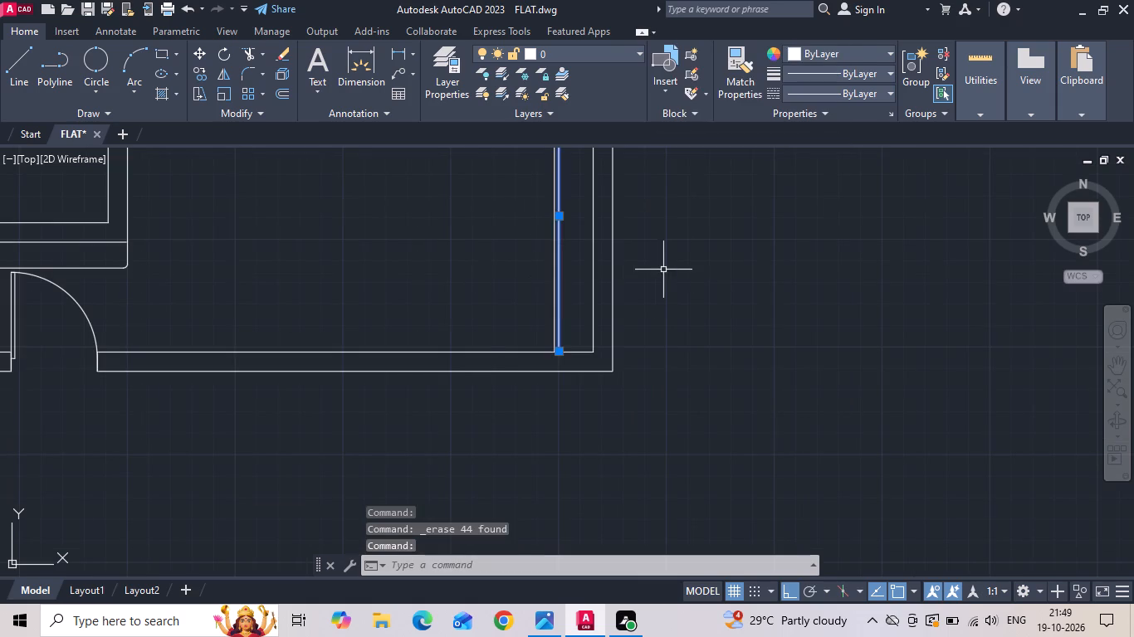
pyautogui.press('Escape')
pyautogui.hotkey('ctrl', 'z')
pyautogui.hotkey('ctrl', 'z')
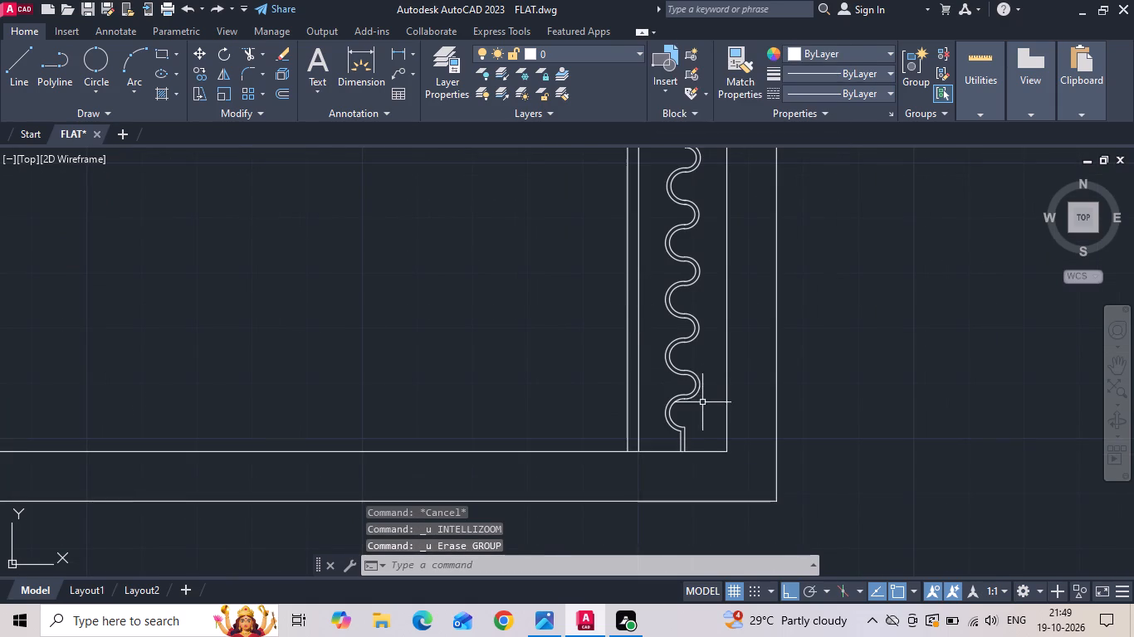
# Move both wavy curtain symbols out of the living area's recess to clear space beyond the outer wall.
pyautogui.click(703, 444)
pyautogui.moveTo(658, 276); pyautogui.dragTo(655, 377, button='middle')
pyautogui.scroll(-2, 655, 377)
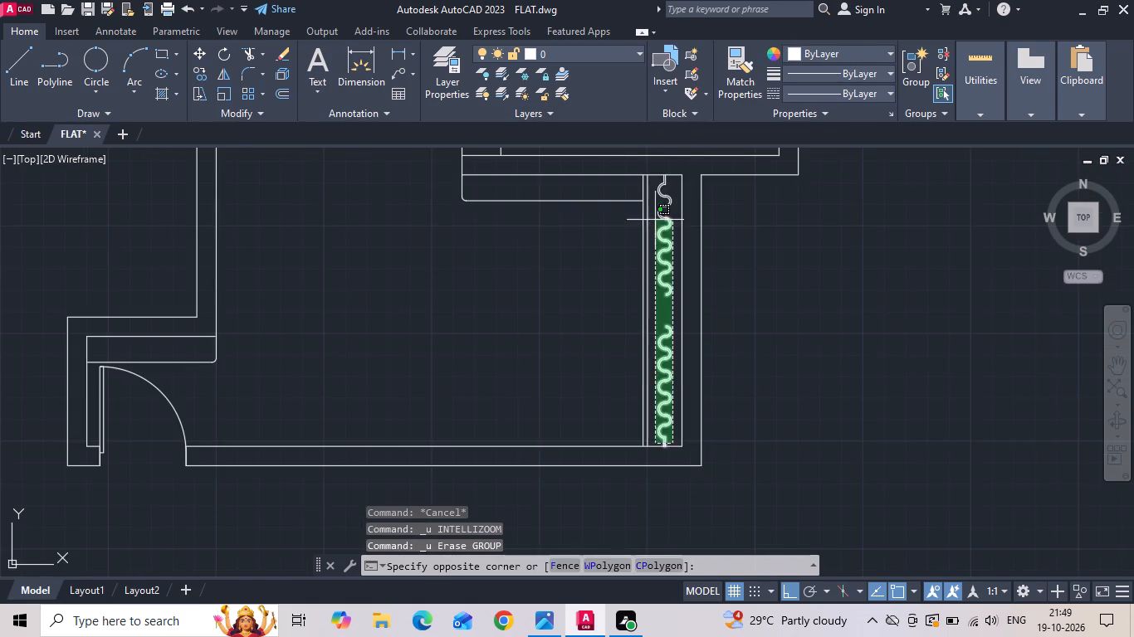
pyautogui.scroll(2, 655, 168)
pyautogui.click(655, 201)
pyautogui.rightClick(655, 202)
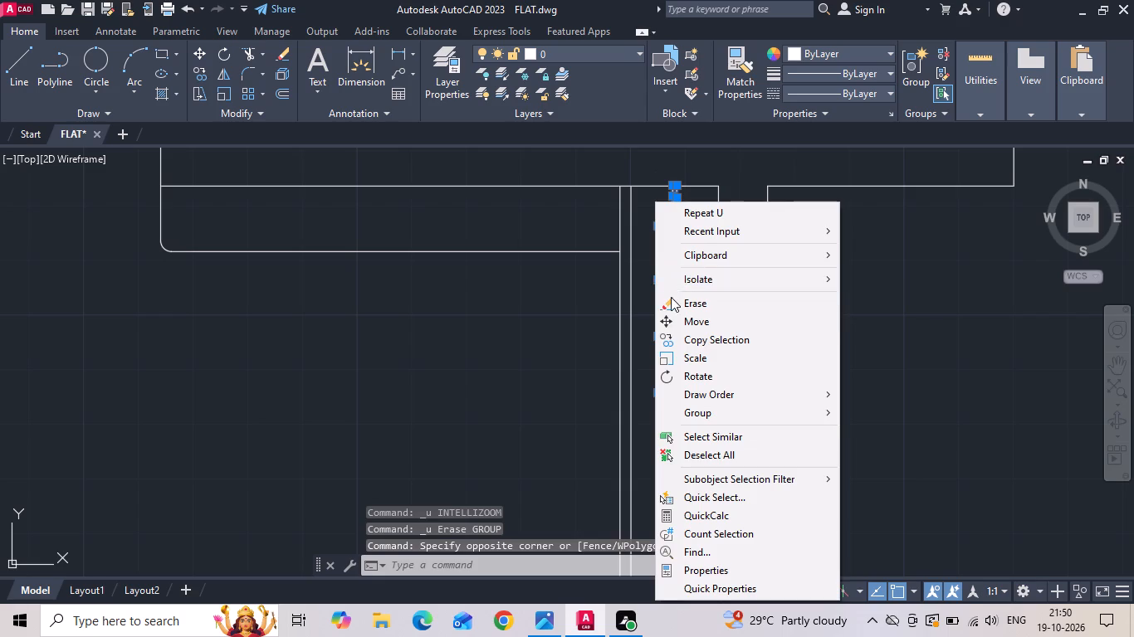
pyautogui.click(668, 321)
pyautogui.scroll(-2, 584, 273)
pyautogui.moveTo(677, 298); pyautogui.dragTo(751, 312)
pyautogui.click(796, 313)
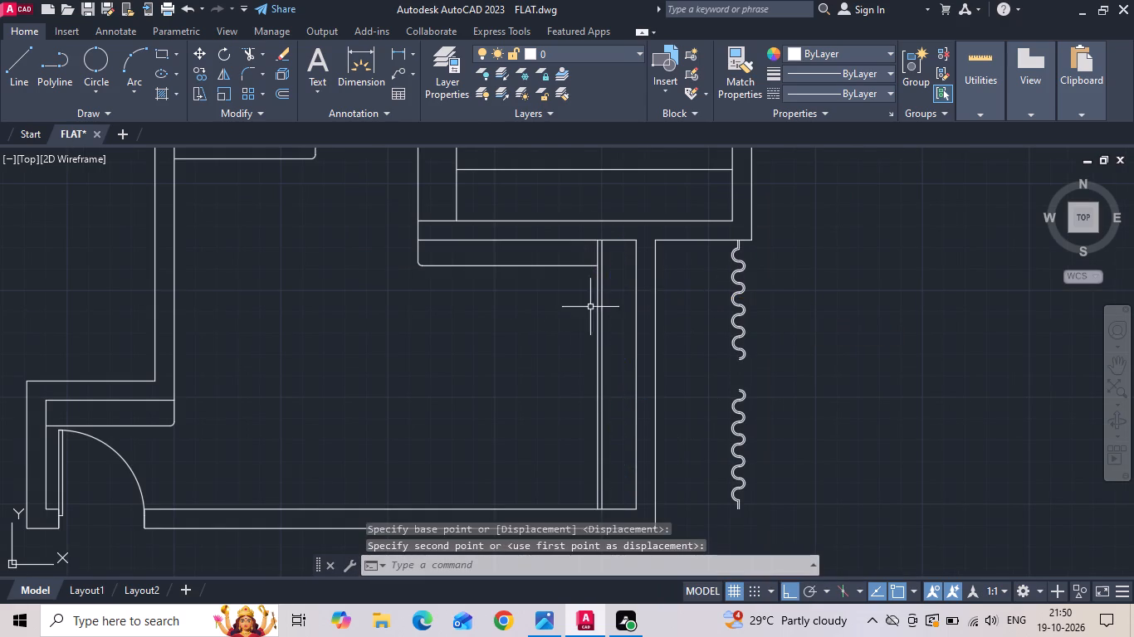
# Offset the living area's inner wall line on the curtain side 6" into the room.
pyautogui.write('o 6')
pyautogui.press('space')
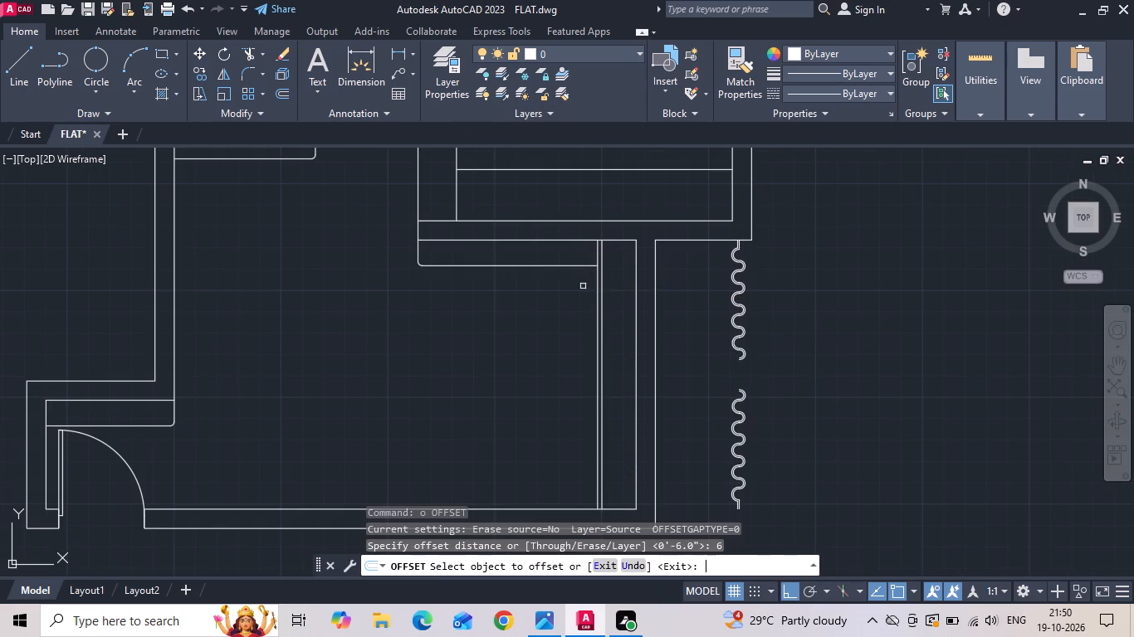
pyautogui.moveTo(636, 362); pyautogui.dragTo(628, 371)
pyautogui.click(602, 378)
pyautogui.press('Escape')
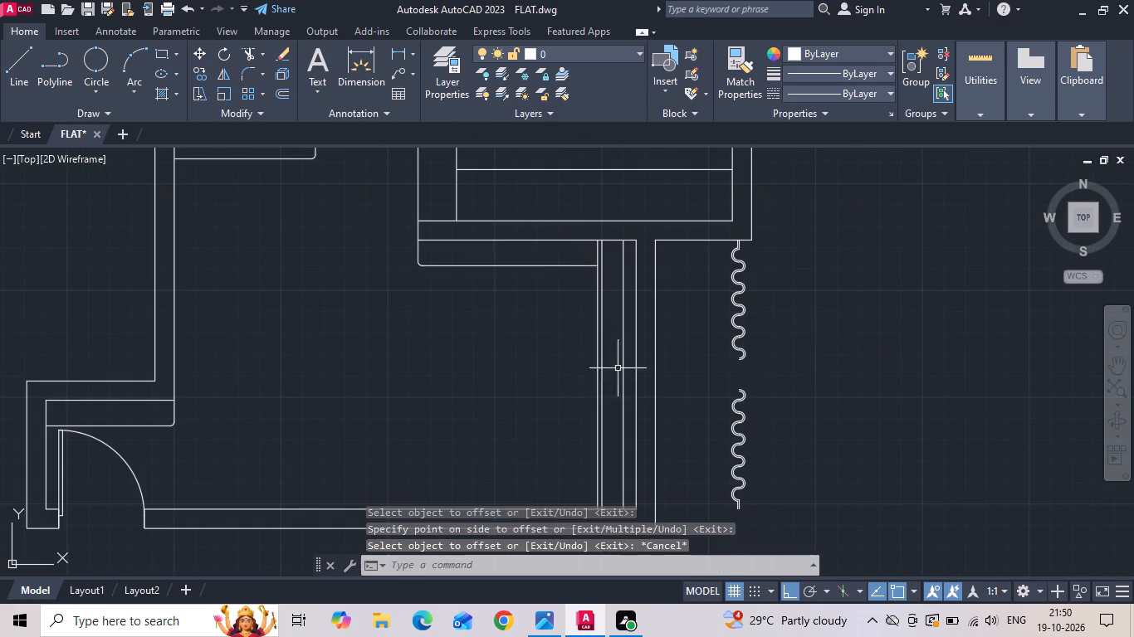
# Erase the two old curtain recess lines farther inside the living area.
pyautogui.moveTo(618, 368); pyautogui.dragTo(515, 394)
pyautogui.click(505, 395)
pyautogui.press('Delete')
# Offset the living area's new curtain recess line 1" toward the wall.
pyautogui.write('o 1')
pyautogui.press('space')
pyautogui.scroll(2, 640, 485)
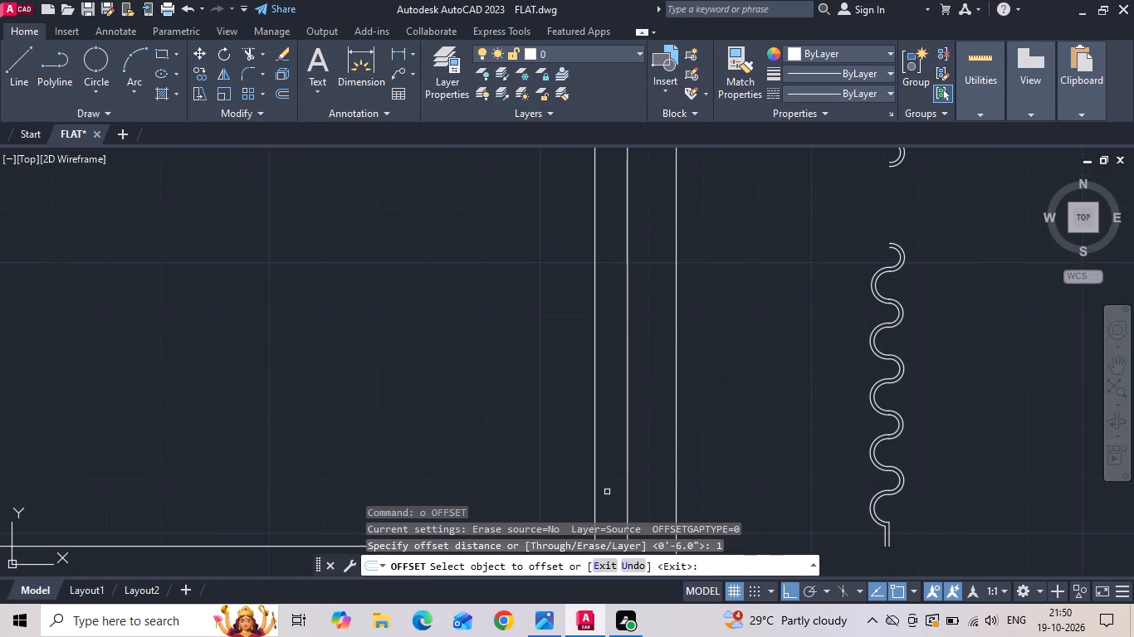
pyautogui.moveTo(595, 464); pyautogui.dragTo(604, 457)
pyautogui.click(617, 428)
pyautogui.scroll(-2, 608, 464)
pyautogui.press('Escape')
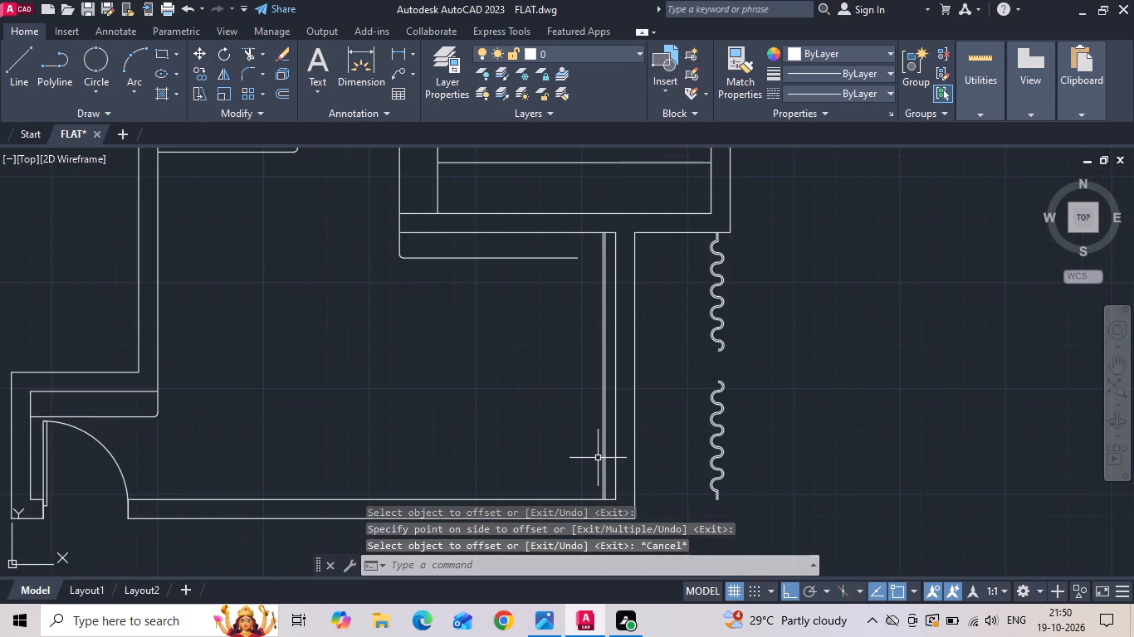
# Extend the TV ledge's front edge to the new curtain recess line.
pyautogui.press('e')
pyautogui.press('x')
pyautogui.press('space')
pyautogui.click(568, 254)
pyautogui.click(559, 269)
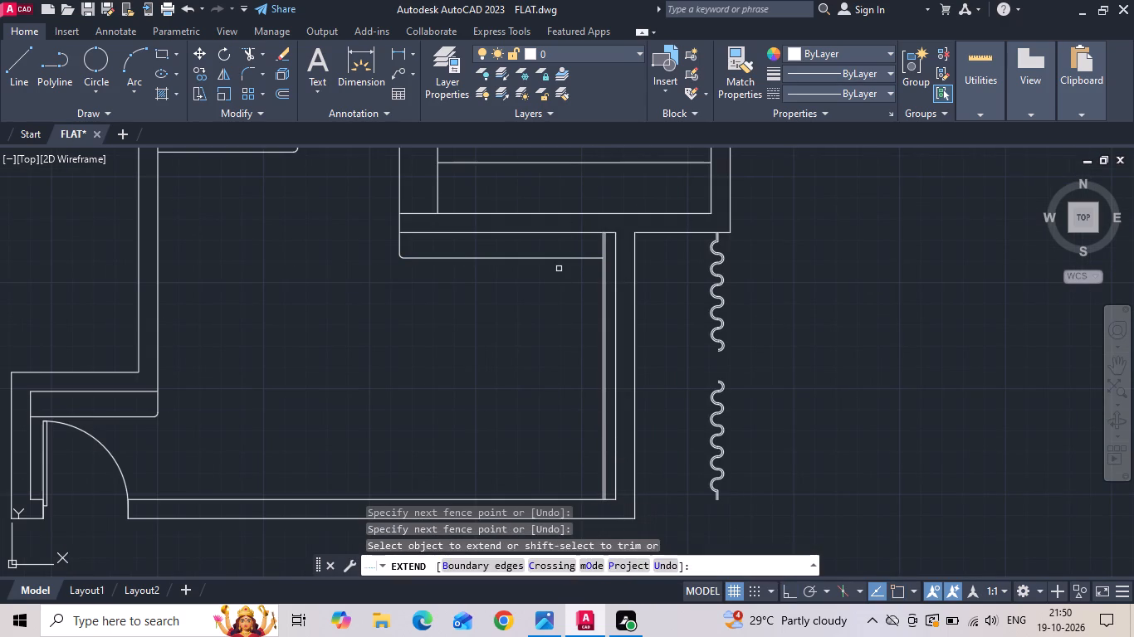
pyautogui.press('Escape')
# Scale down the upper wavy curtain symbol freehand about its top endpoint at the wall line.
pyautogui.scroll(2, 742, 255)
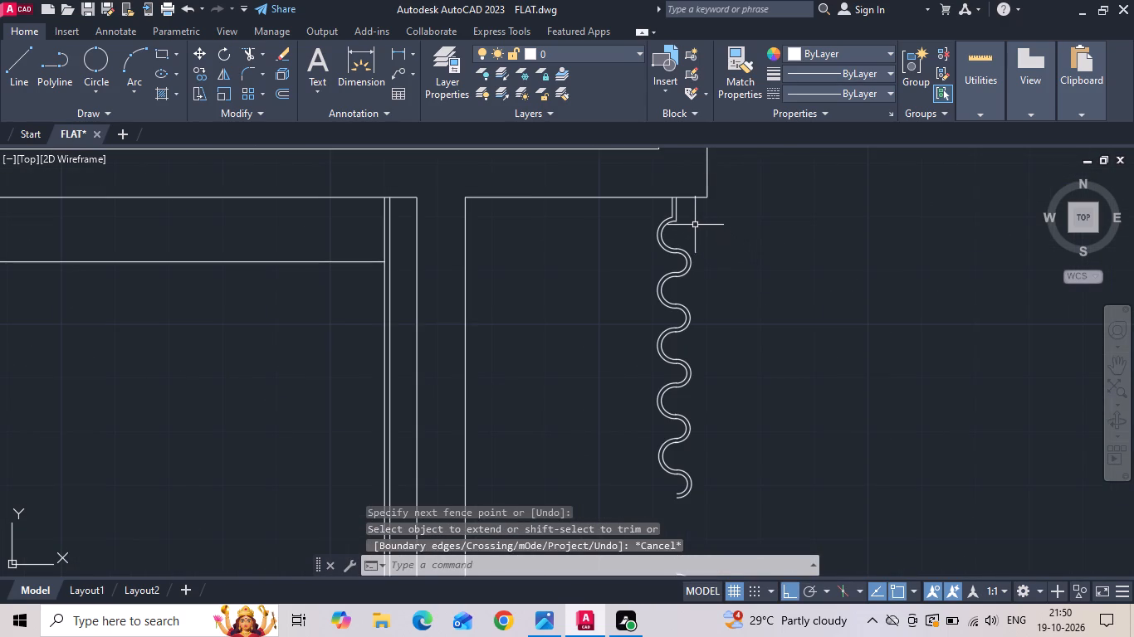
pyautogui.moveTo(697, 211); pyautogui.dragTo(695, 226)
pyautogui.click(611, 522)
pyautogui.rightClick(600, 363)
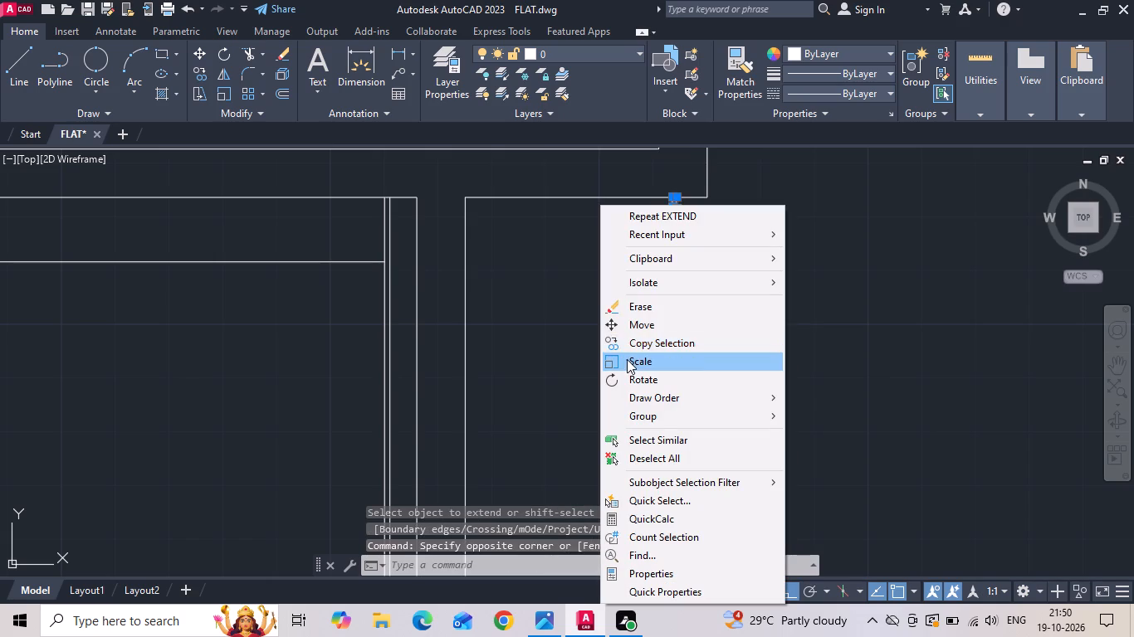
pyautogui.click(628, 359)
pyautogui.scroll(2, 672, 187)
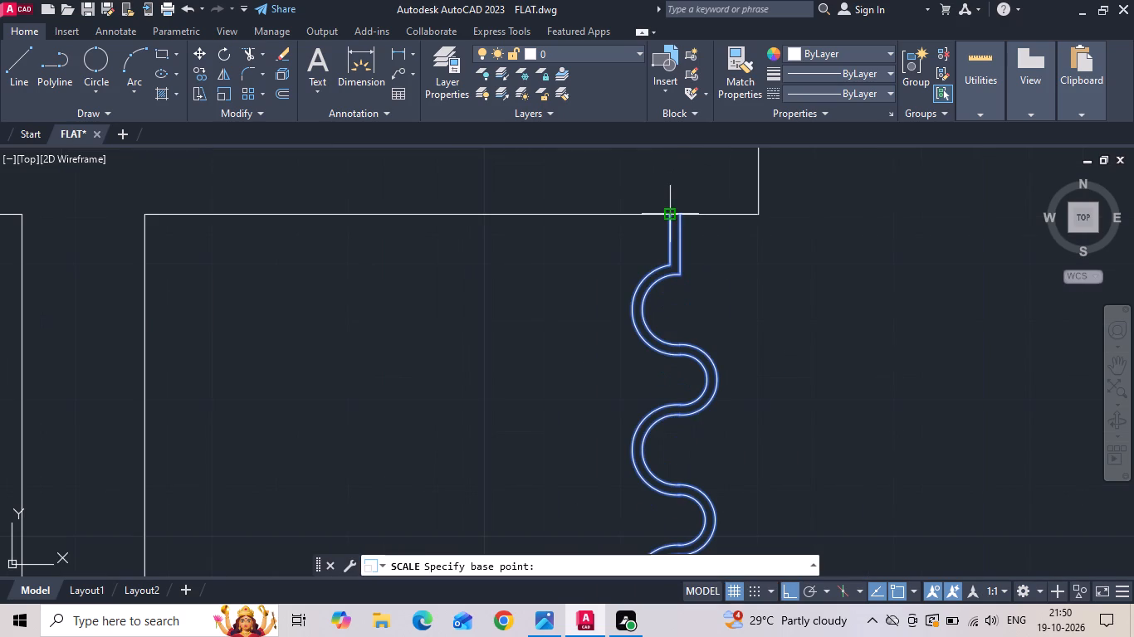
pyautogui.click(670, 212)
pyautogui.scroll(-2, 670, 226)
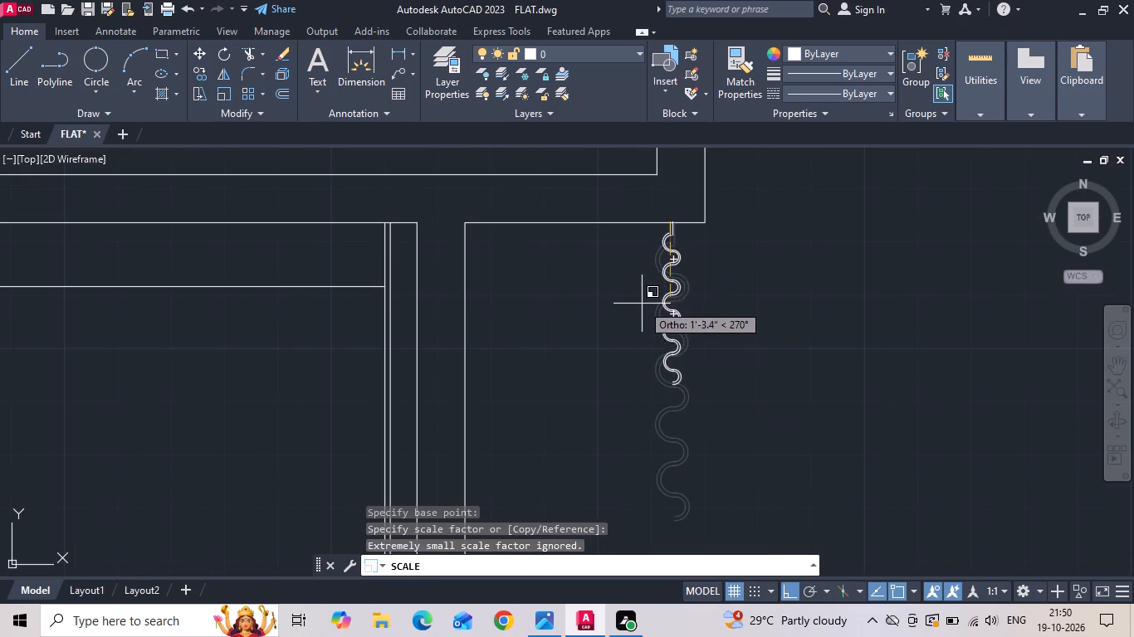
pyautogui.click(642, 277)
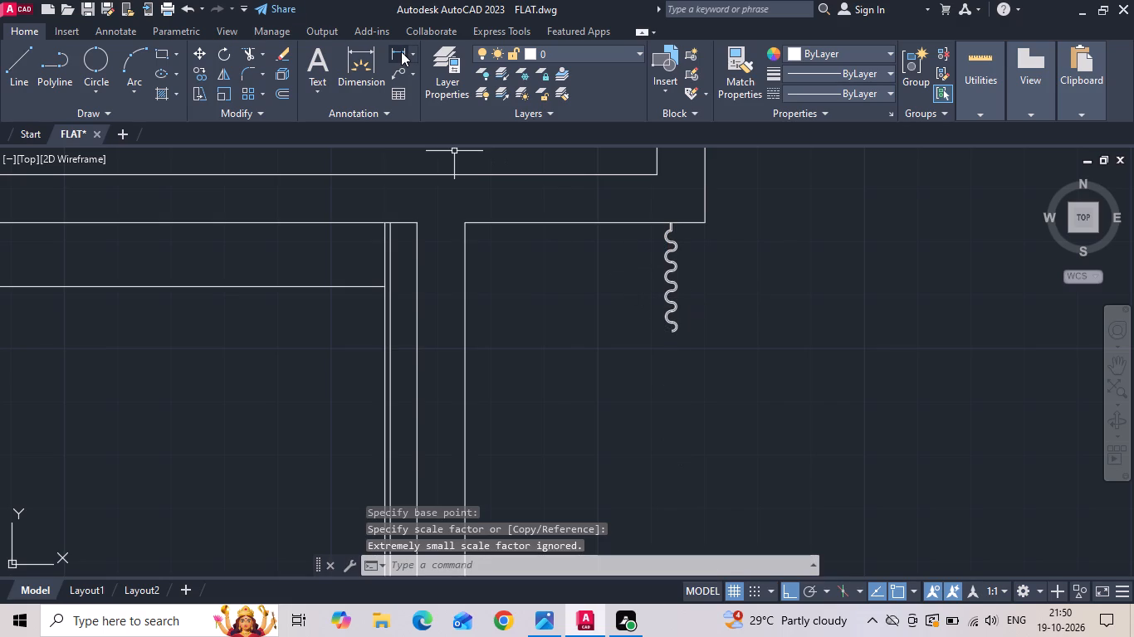
# Measure the overall wave width of the scaled upper curtain symbol.
pyautogui.click(402, 51)
pyautogui.scroll(5, 659, 232)
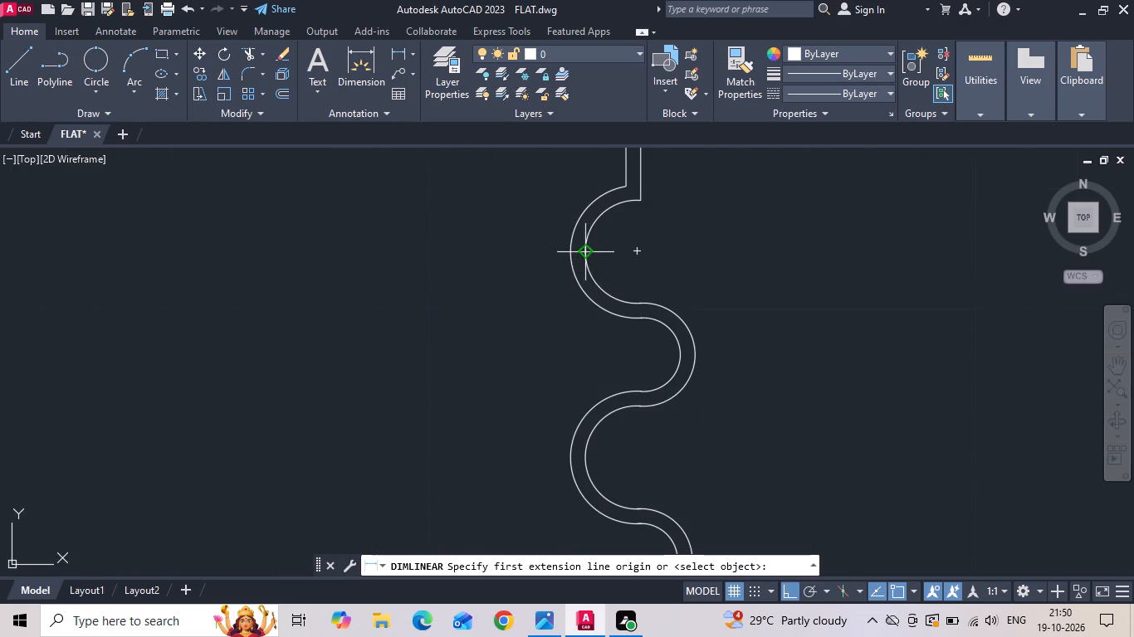
pyautogui.click(571, 246)
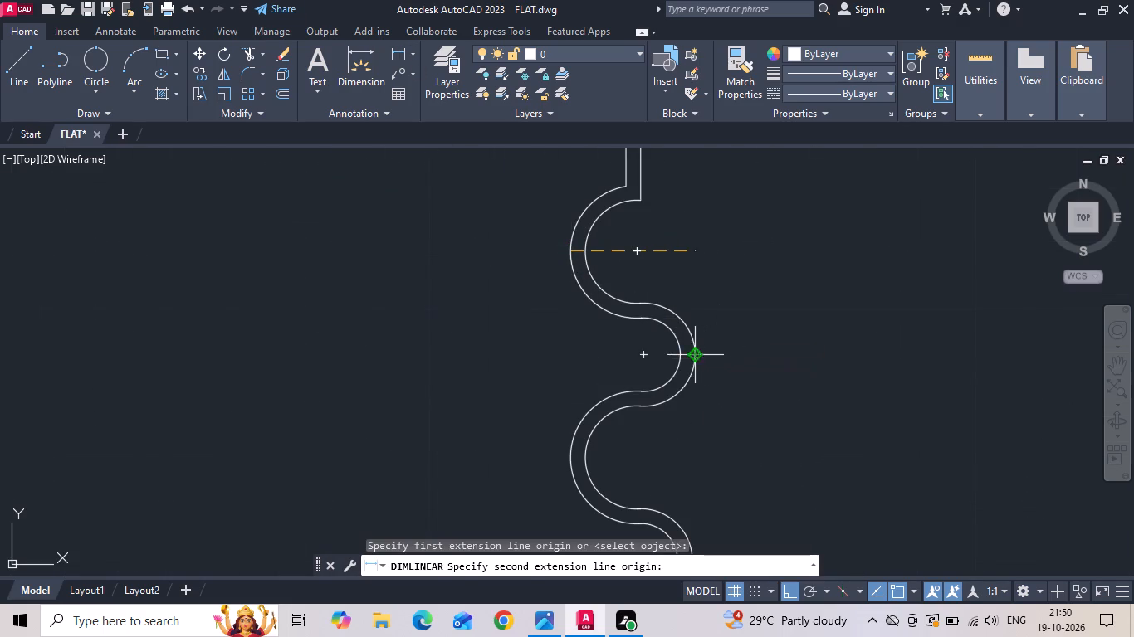
pyautogui.click(696, 358)
pyautogui.scroll(-4, 672, 276)
pyautogui.press('Escape')
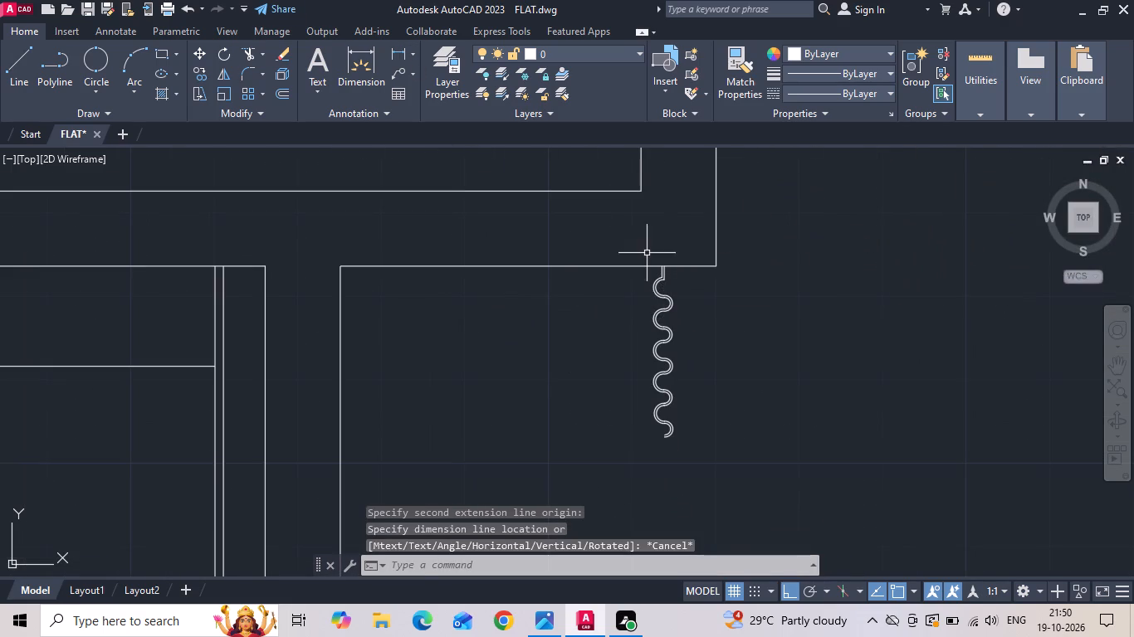
# Scale the upper curtain symbol again about its top endpoint, enlarging it slightly with a freehand reference of about 11".
pyautogui.moveTo(647, 252); pyautogui.dragTo(648, 300)
pyautogui.click(686, 467)
pyautogui.rightClick(687, 354)
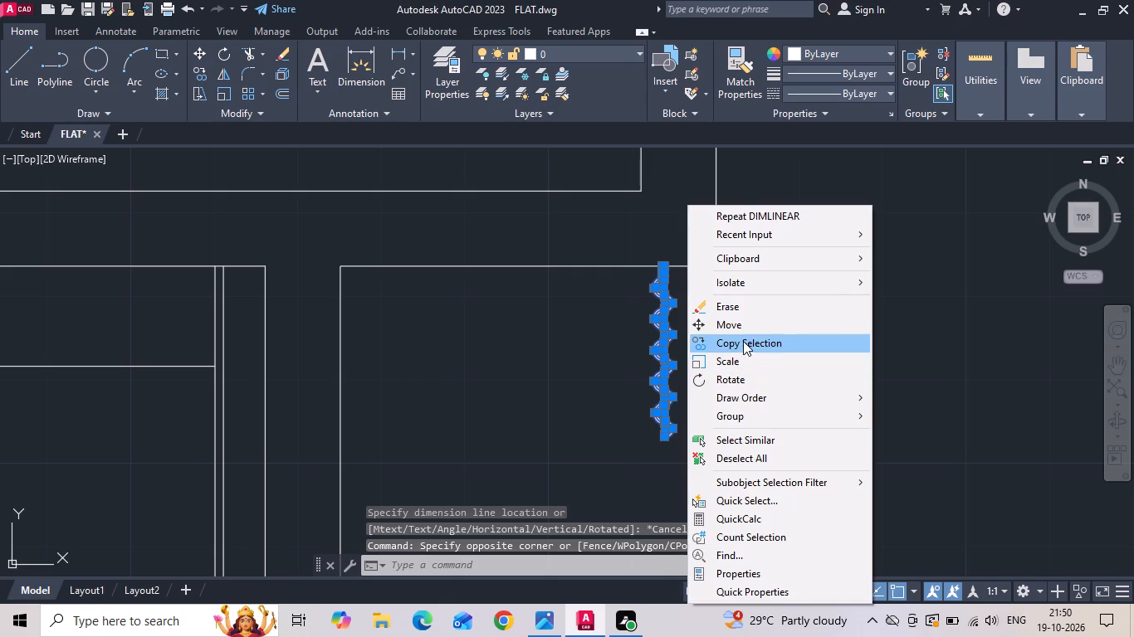
pyautogui.click(722, 358)
pyautogui.scroll(3, 672, 273)
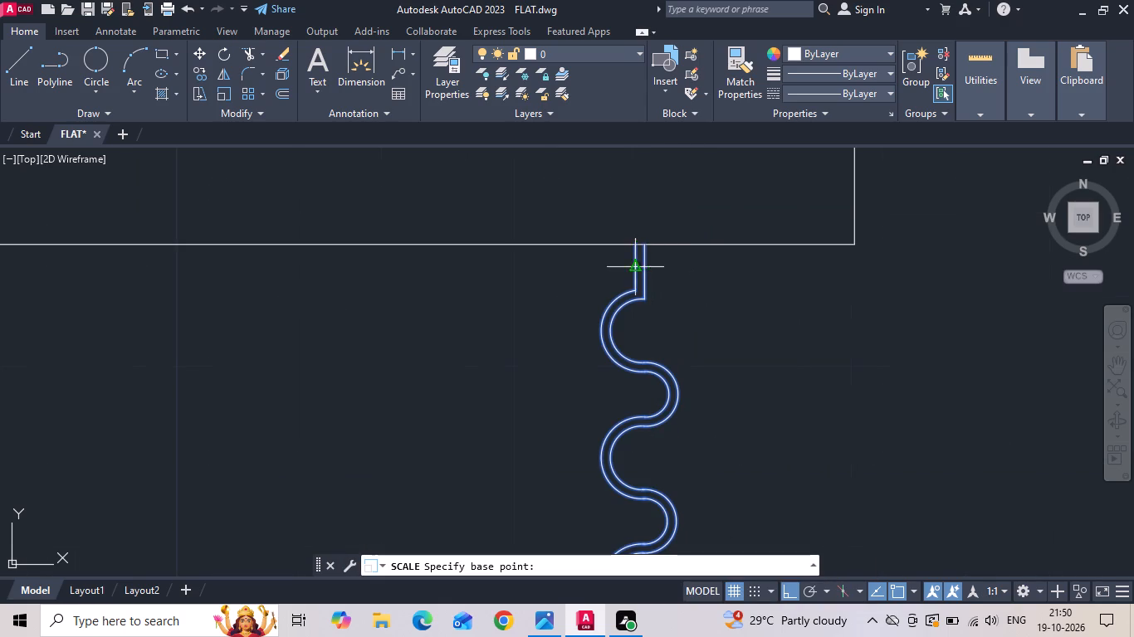
pyautogui.click(630, 244)
pyautogui.scroll(-2, 630, 244)
pyautogui.moveTo(600, 408); pyautogui.dragTo(608, 280, button='middle')
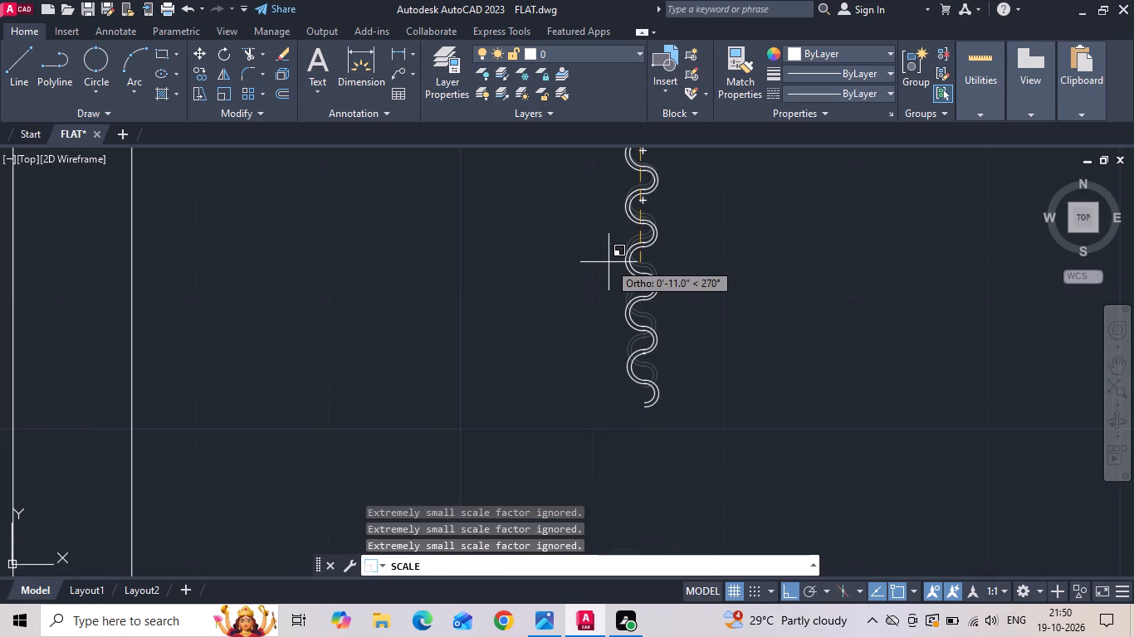
pyautogui.click(609, 262)
# Measure the overall wave width of the rescaled upper curtain symbol.
pyautogui.click(401, 56)
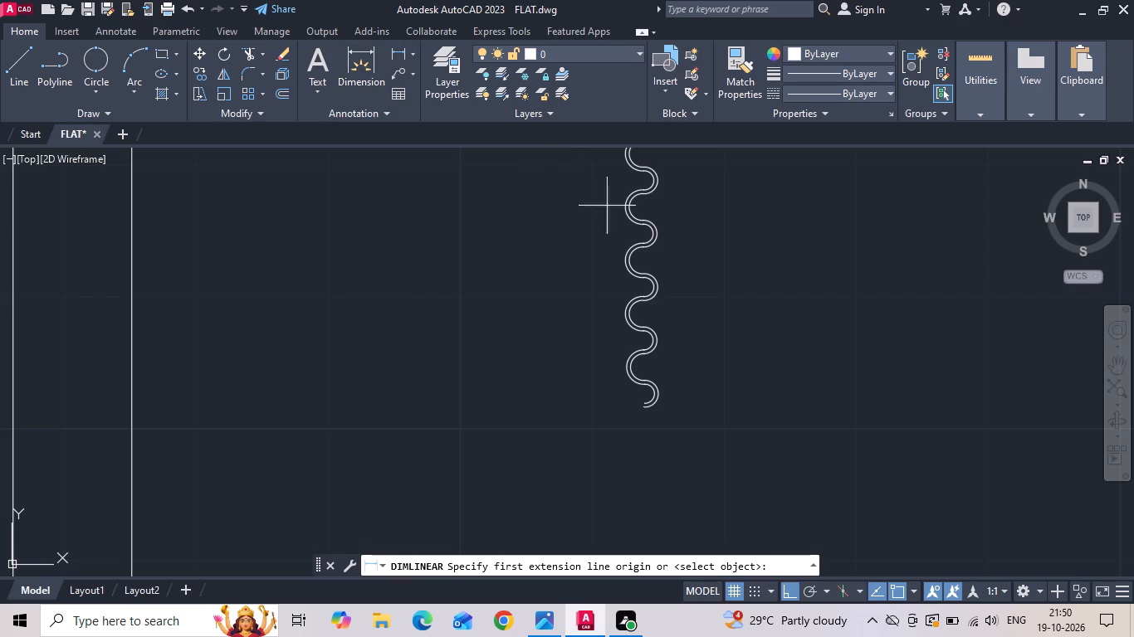
pyautogui.click(662, 235)
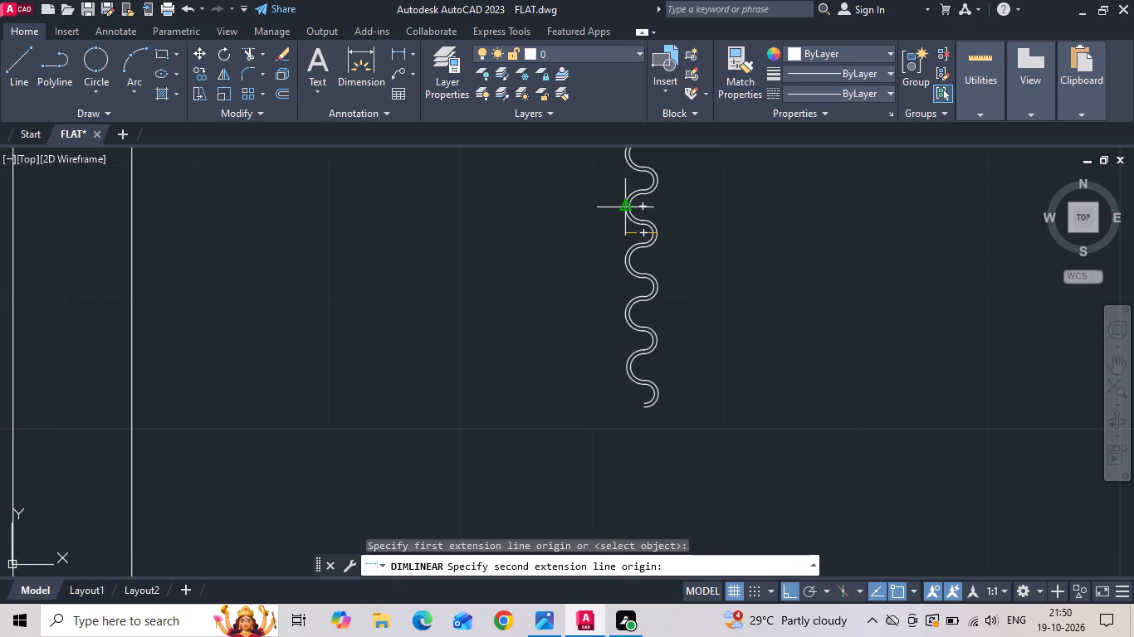
pyautogui.click(625, 205)
pyautogui.scroll(-2, 628, 287)
pyautogui.press('Escape')
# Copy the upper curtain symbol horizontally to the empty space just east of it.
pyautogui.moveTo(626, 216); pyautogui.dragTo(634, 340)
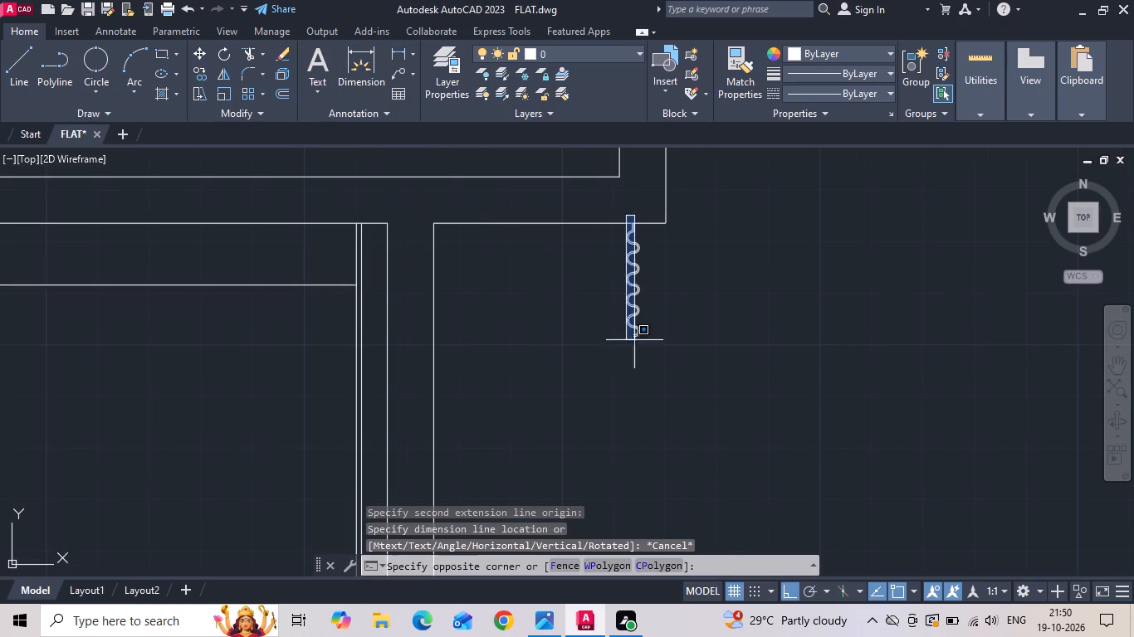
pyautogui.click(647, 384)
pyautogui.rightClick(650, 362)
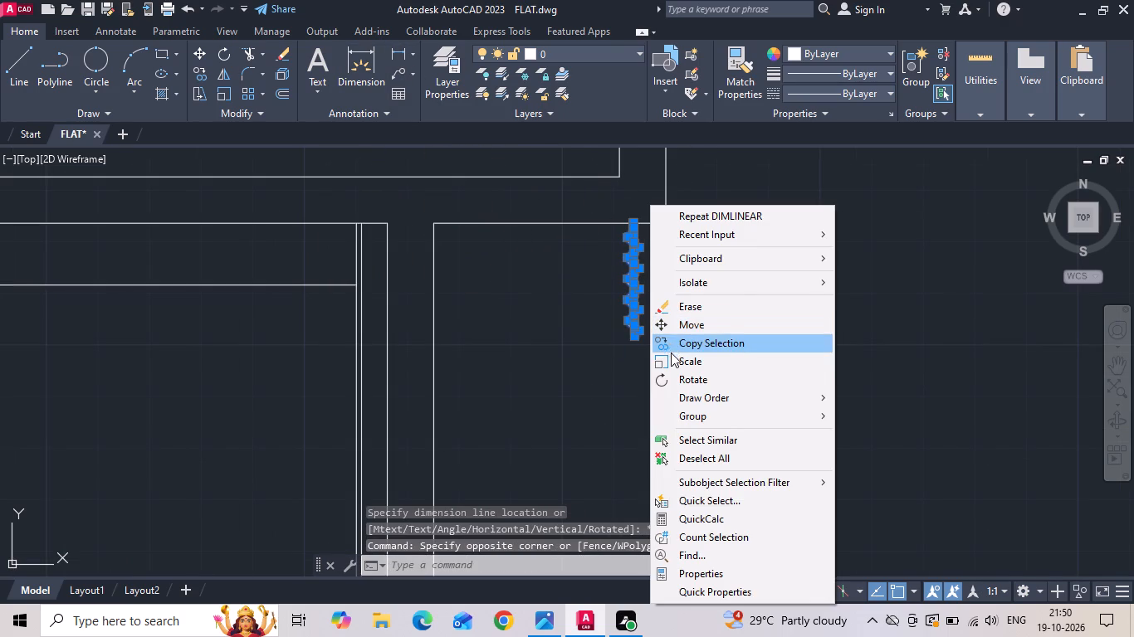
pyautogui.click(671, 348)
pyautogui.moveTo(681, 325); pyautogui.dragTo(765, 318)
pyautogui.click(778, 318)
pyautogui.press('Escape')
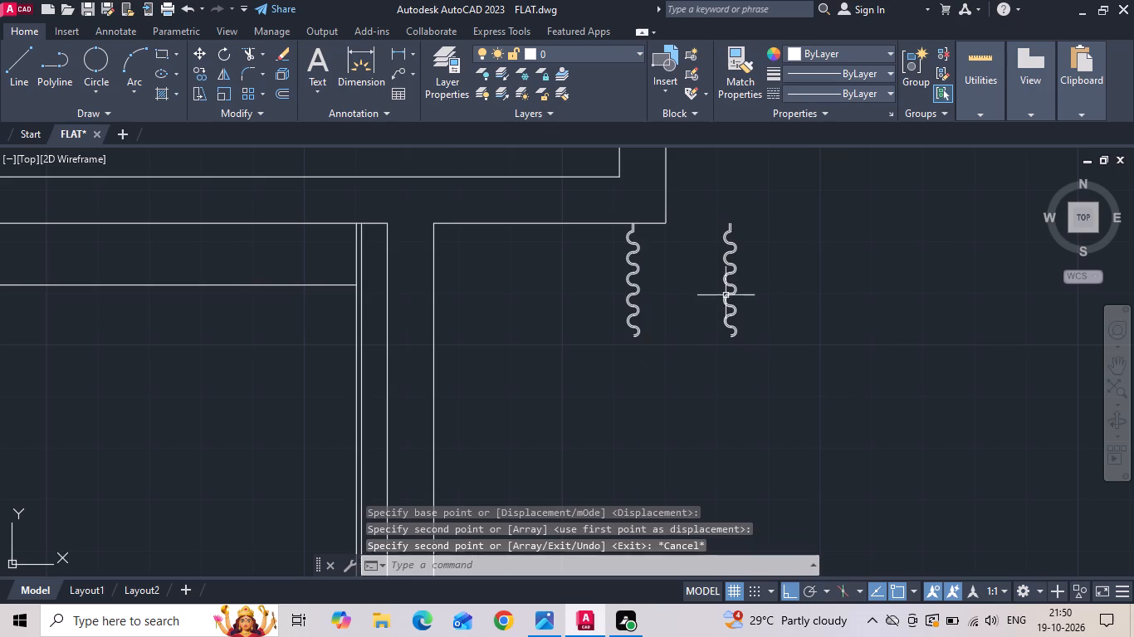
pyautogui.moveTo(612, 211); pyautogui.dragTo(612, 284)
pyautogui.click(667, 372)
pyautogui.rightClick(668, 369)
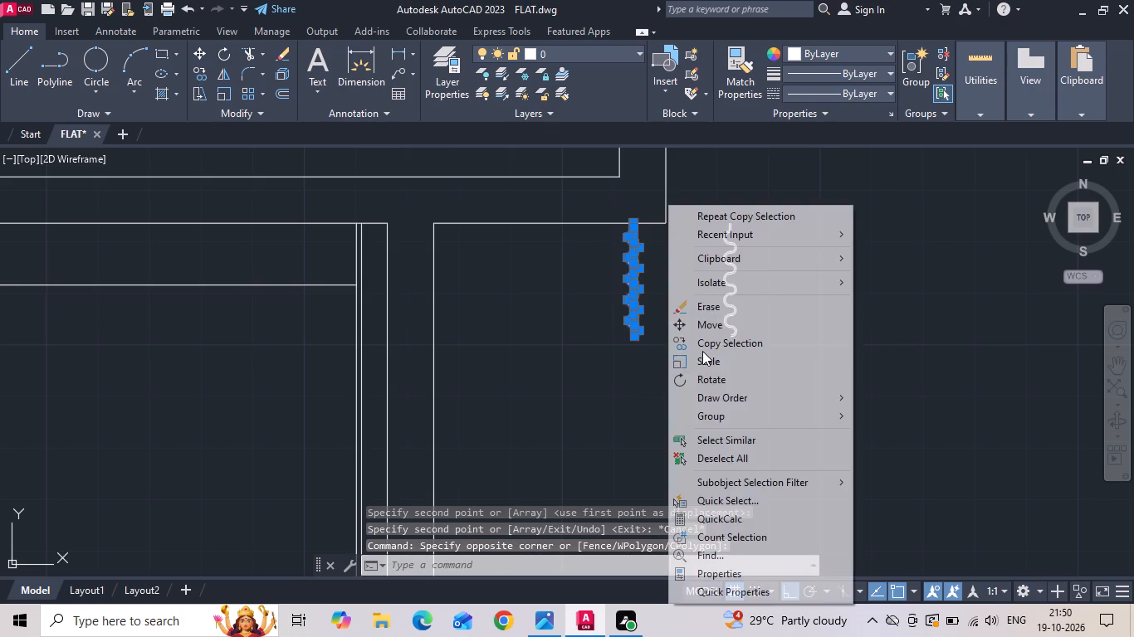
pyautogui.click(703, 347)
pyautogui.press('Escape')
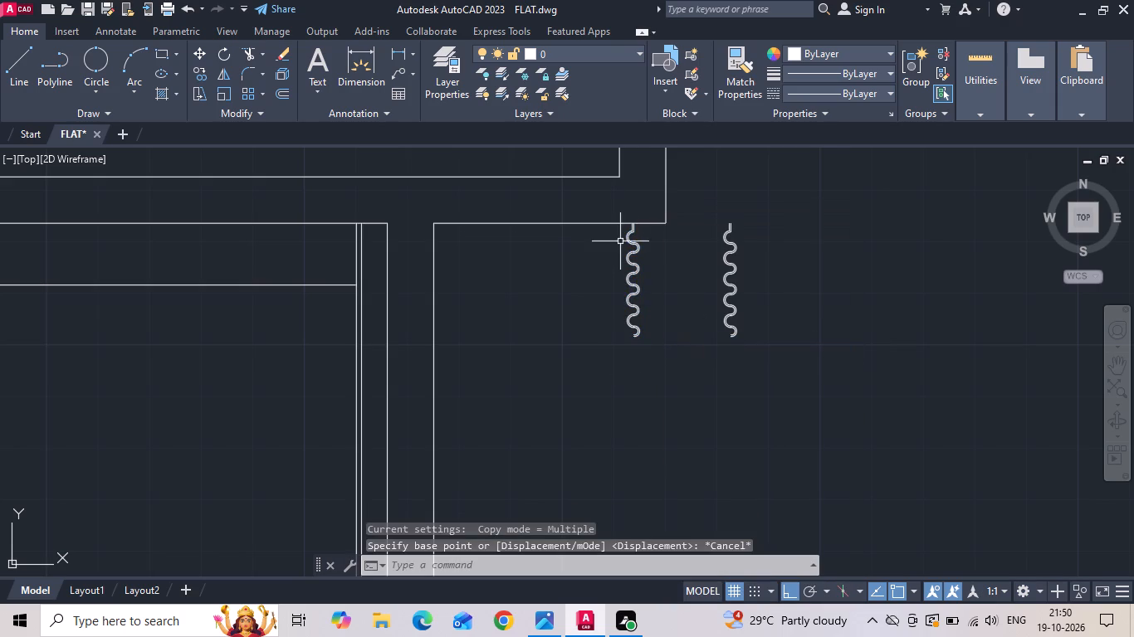
# Scale the original upper curtain symbol freehand about the outer edge of its upper wave to about 2.4" wave width.
pyautogui.moveTo(615, 205); pyautogui.dragTo(626, 279)
pyautogui.click(654, 375)
pyautogui.rightClick(656, 375)
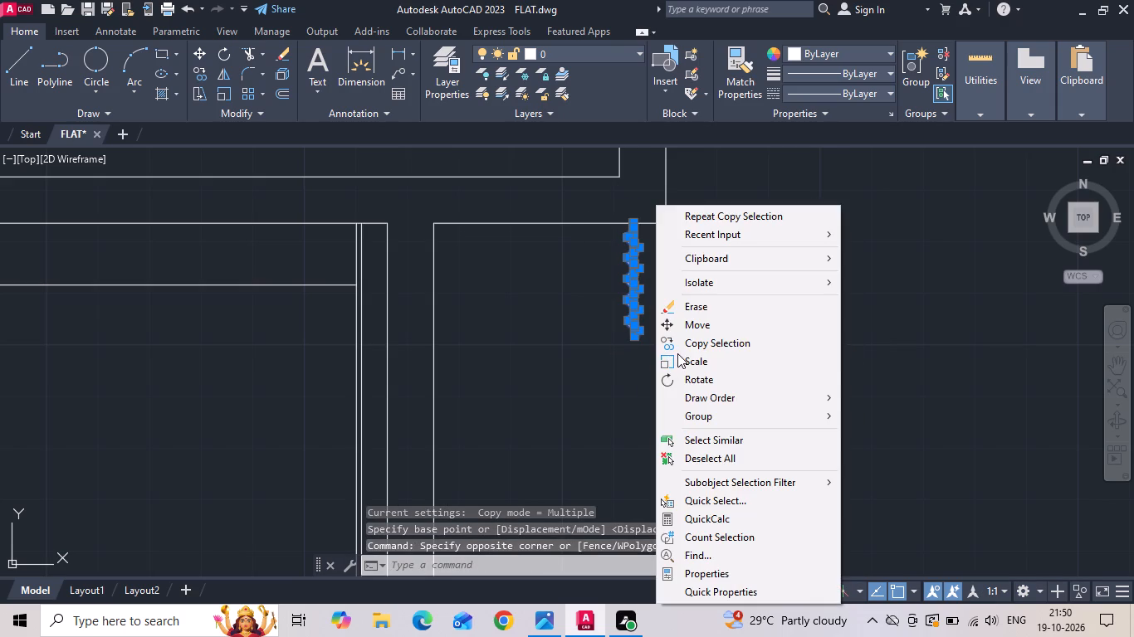
pyautogui.click(679, 353)
pyautogui.scroll(2, 619, 228)
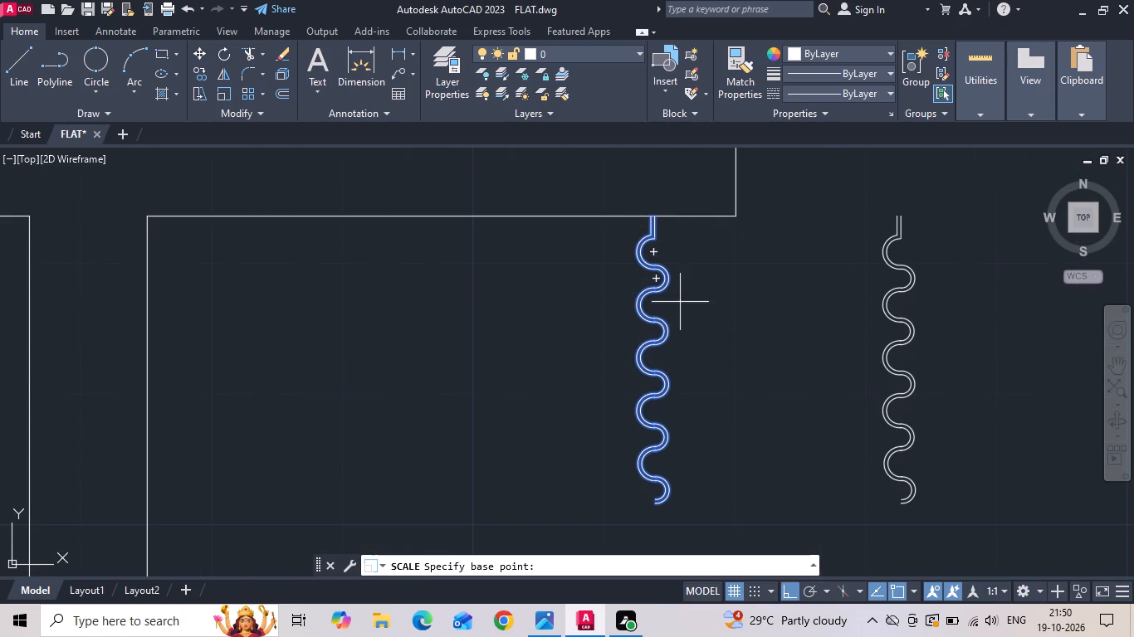
pyautogui.click(672, 279)
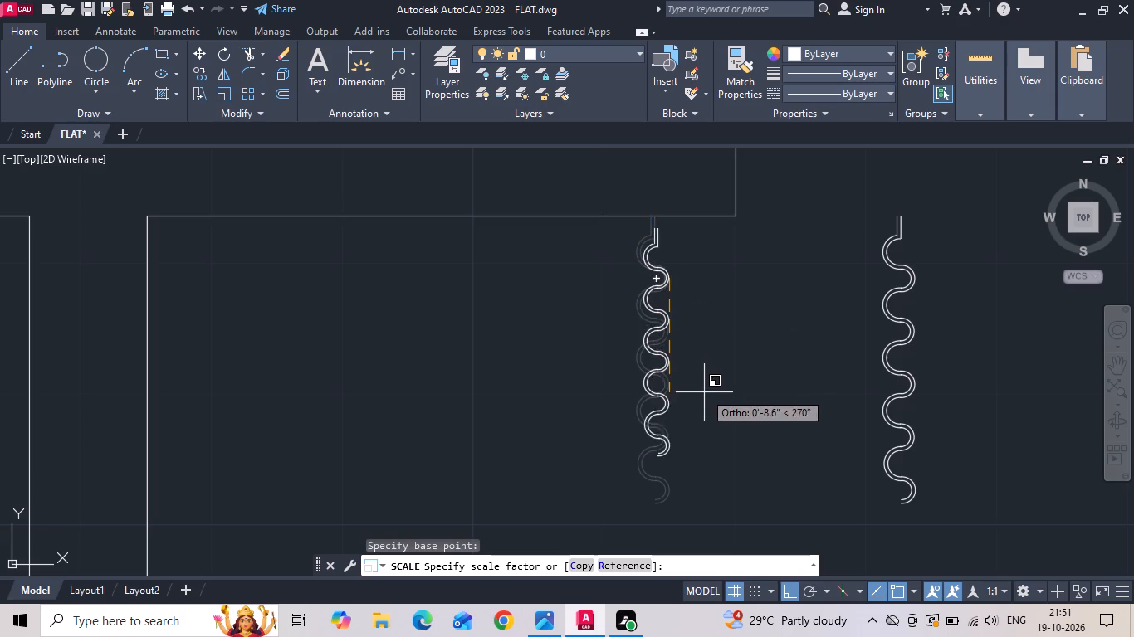
pyautogui.click(770, 423)
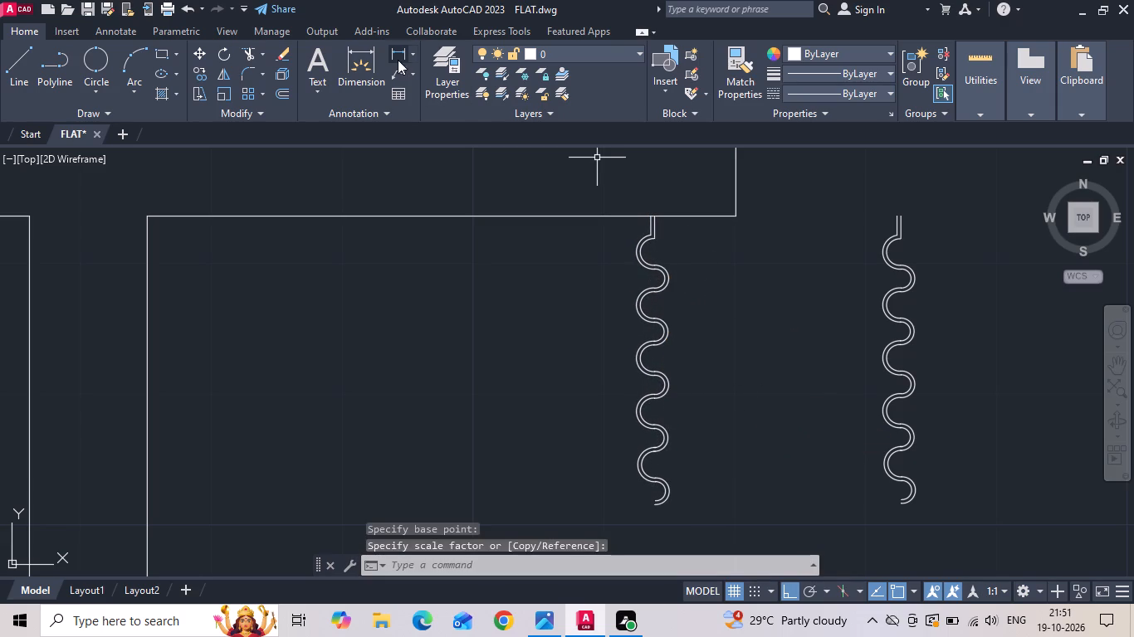
# Measure the upper curtain symbol's overall wave width between its opposite outer curves.
pyautogui.click(396, 55)
pyautogui.scroll(2, 643, 307)
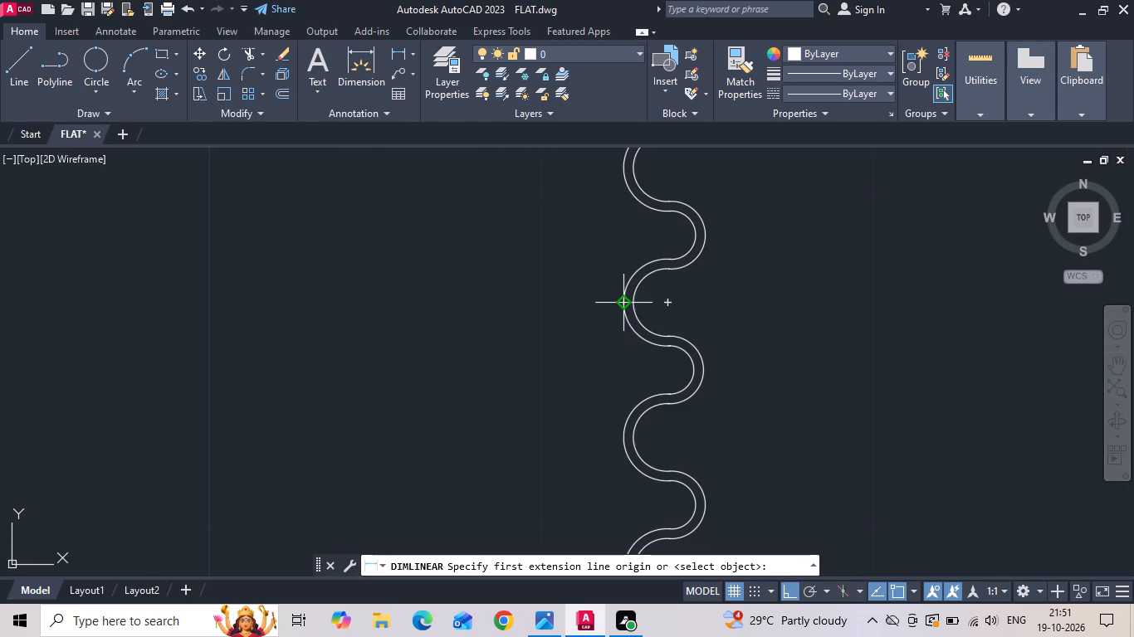
pyautogui.click(624, 302)
pyautogui.click(708, 371)
pyautogui.scroll(-4, 708, 367)
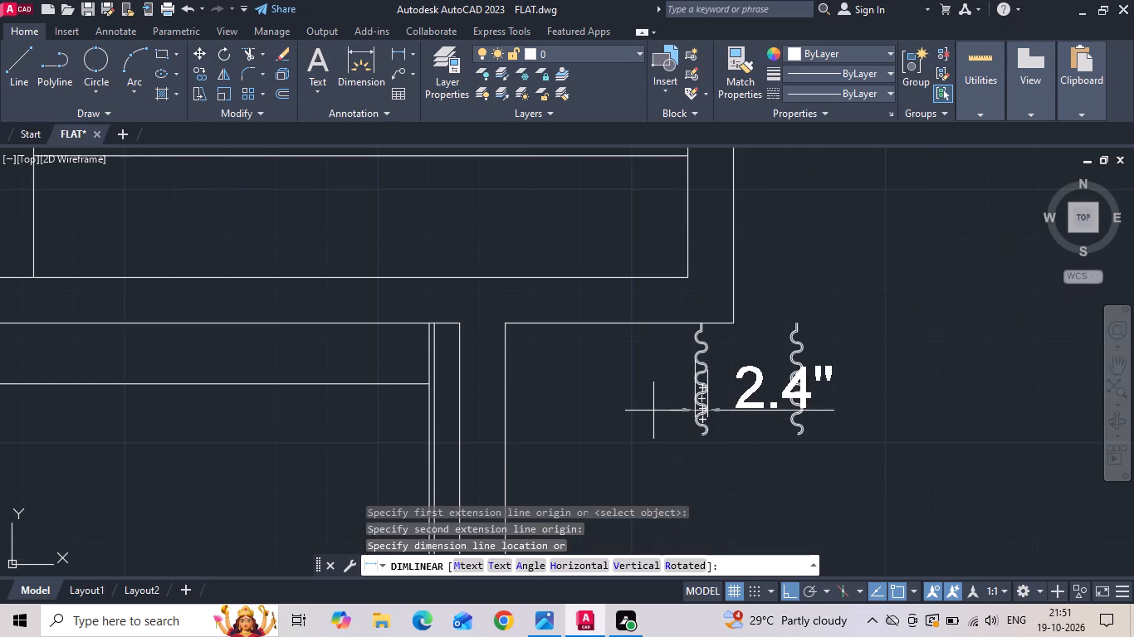
pyautogui.press('Escape')
# Scale the upper curtain symbol freehand about the east edge of a middle wave to about 2.6" wave width.
pyautogui.moveTo(677, 308); pyautogui.dragTo(682, 372)
pyautogui.click(755, 454)
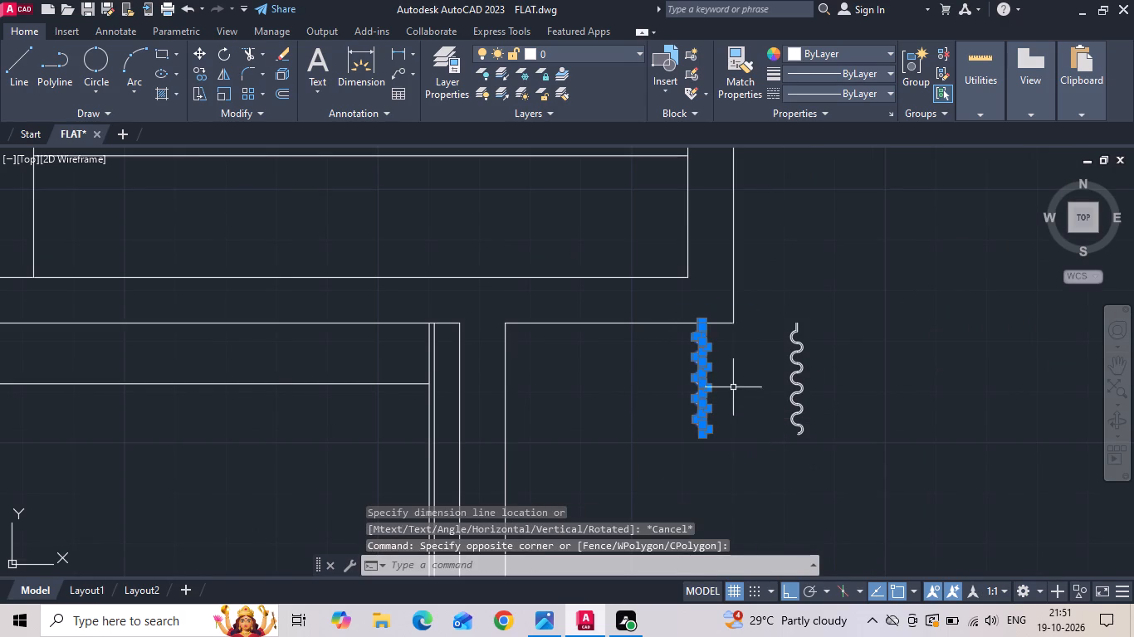
pyautogui.rightClick(733, 382)
pyautogui.click(760, 357)
pyautogui.scroll(3, 702, 386)
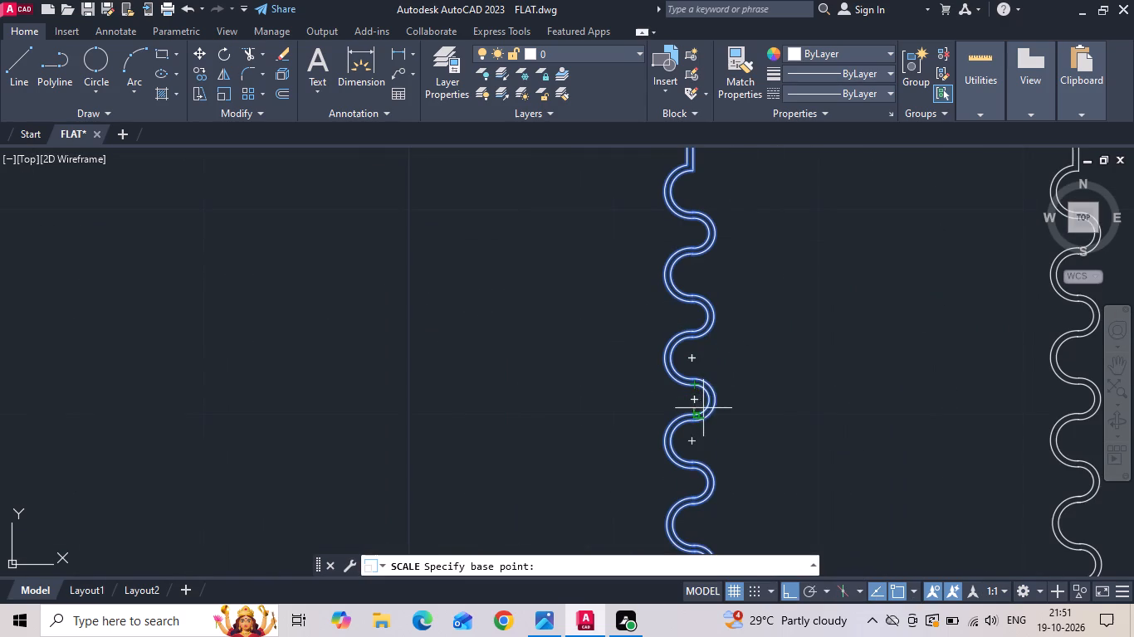
pyautogui.moveTo(714, 400); pyautogui.dragTo(718, 408)
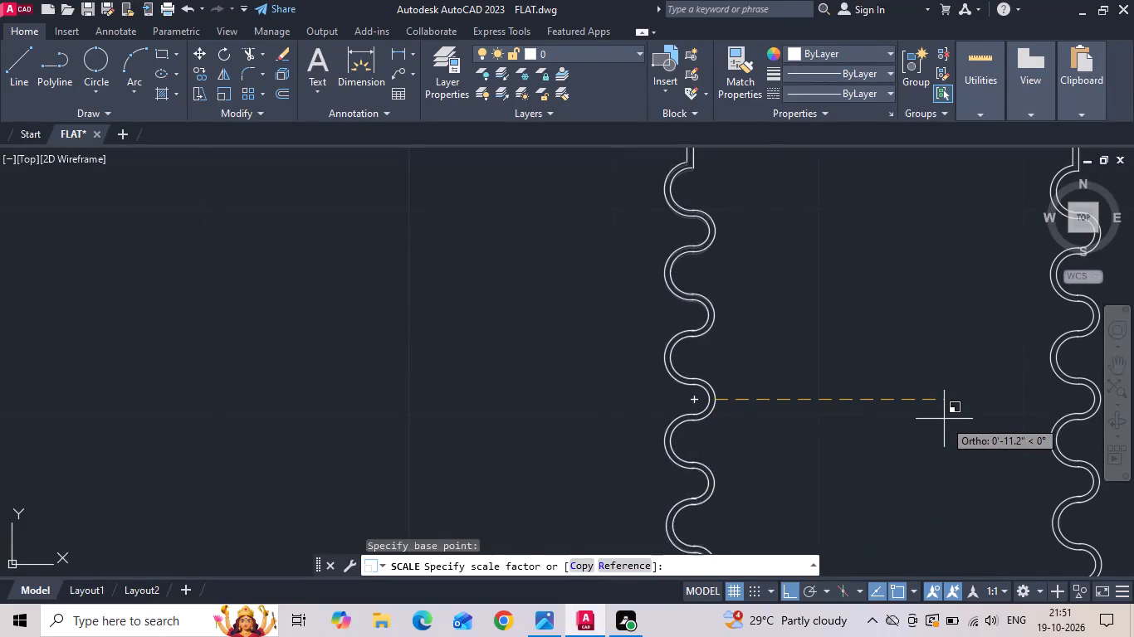
pyautogui.click(956, 395)
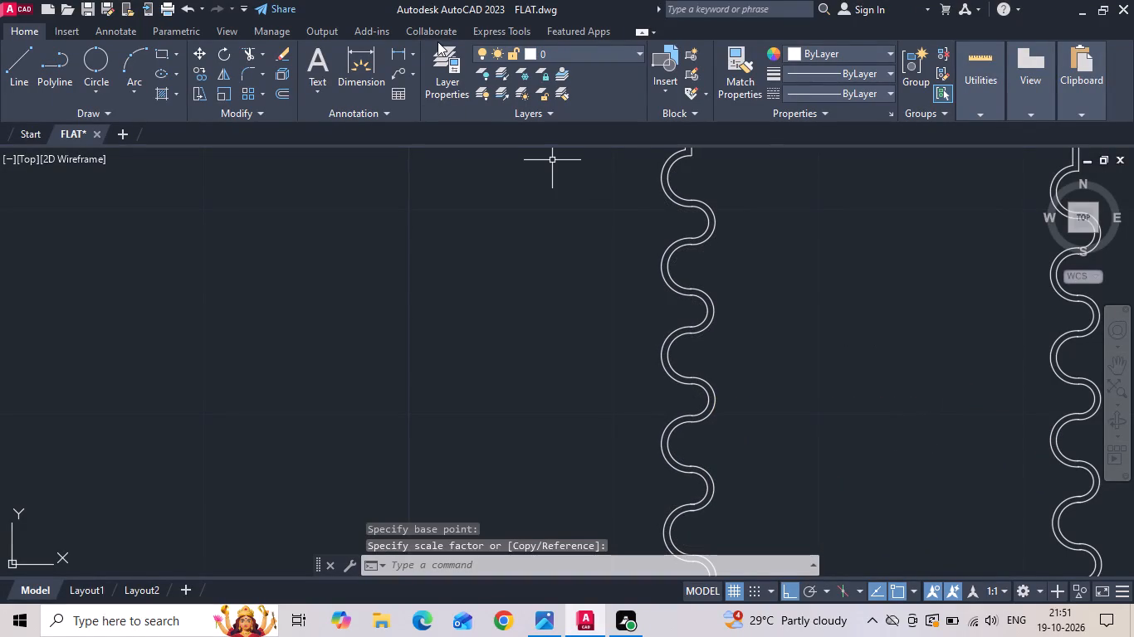
# Measure the enlarged upper curtain symbol's overall wave width.
pyautogui.click(402, 49)
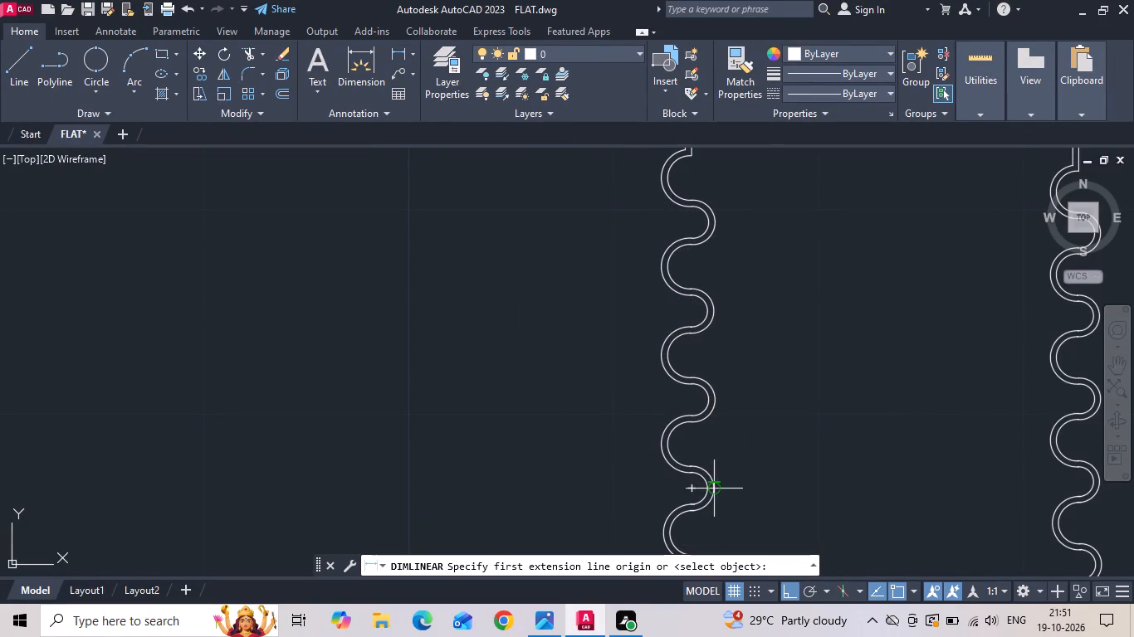
pyautogui.click(718, 494)
pyautogui.click(659, 442)
pyautogui.scroll(-1, 658, 442)
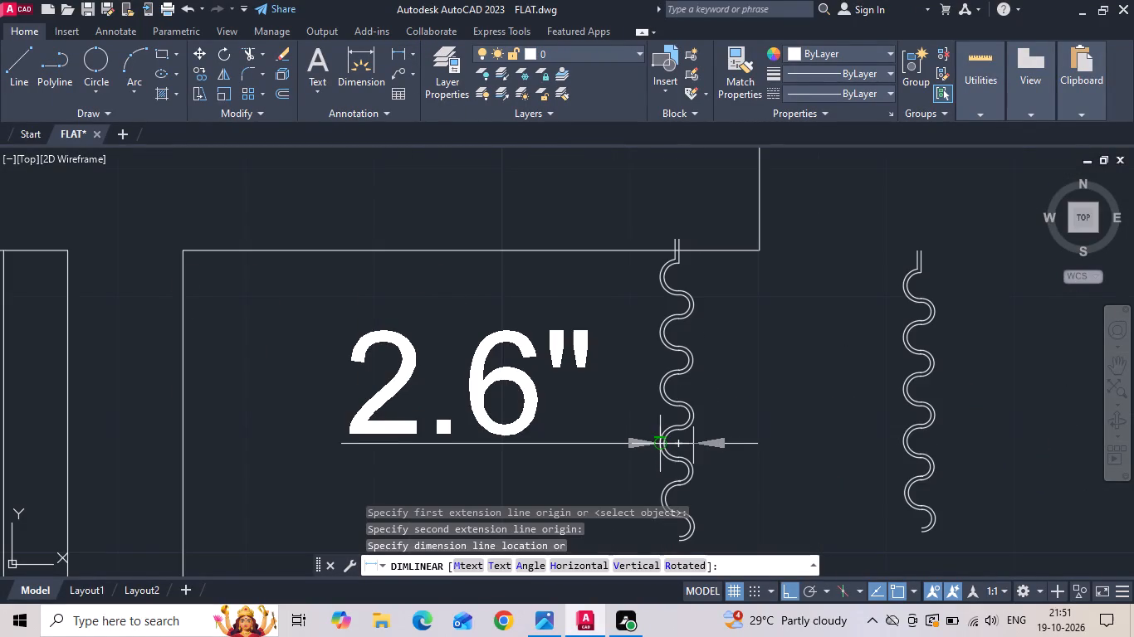
pyautogui.press('Escape')
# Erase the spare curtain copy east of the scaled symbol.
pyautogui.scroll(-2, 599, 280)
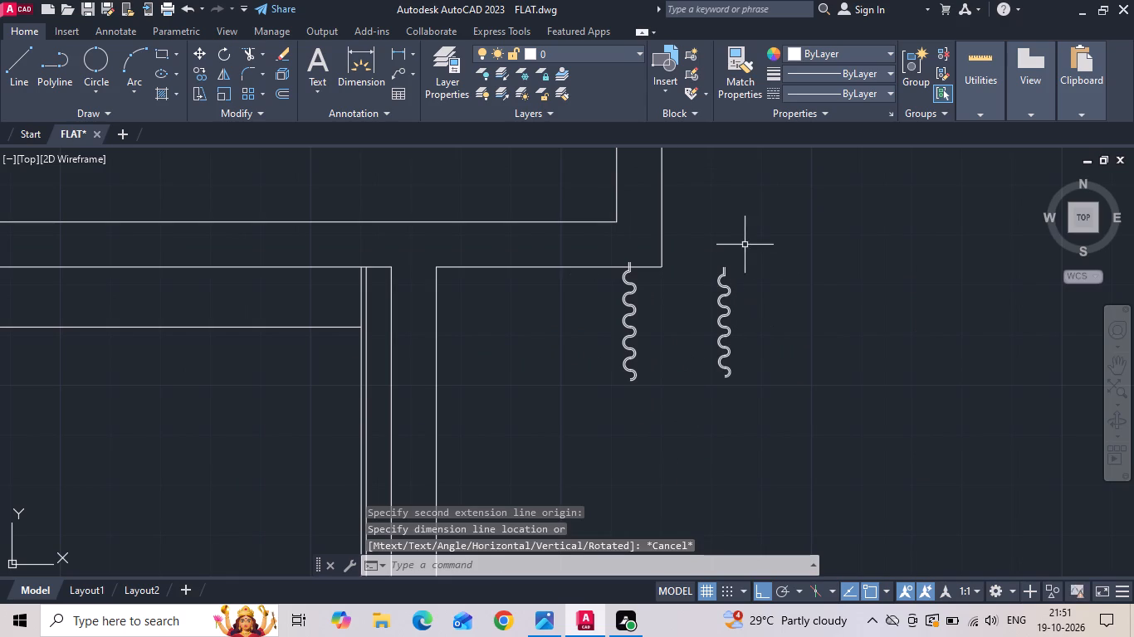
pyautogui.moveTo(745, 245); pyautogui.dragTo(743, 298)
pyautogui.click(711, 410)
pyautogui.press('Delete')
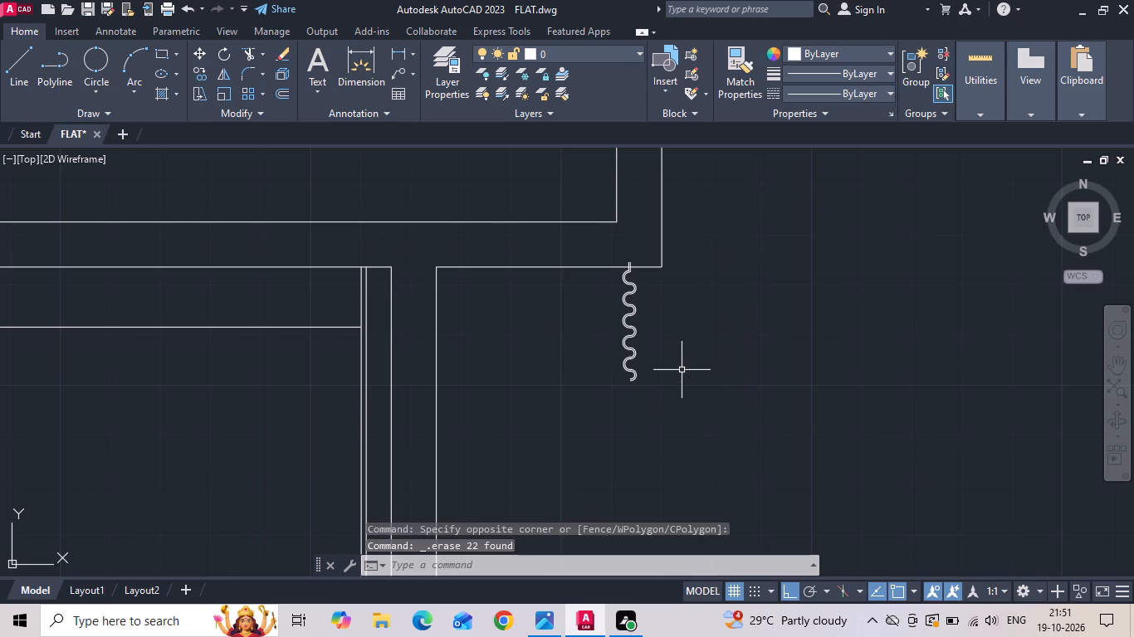
# Draw a horizontal guide line across the curtain recess near its upper end and a vertical guide up from its midpoint.
pyautogui.write('l')
pyautogui.press('space')
pyautogui.scroll(3, 373, 269)
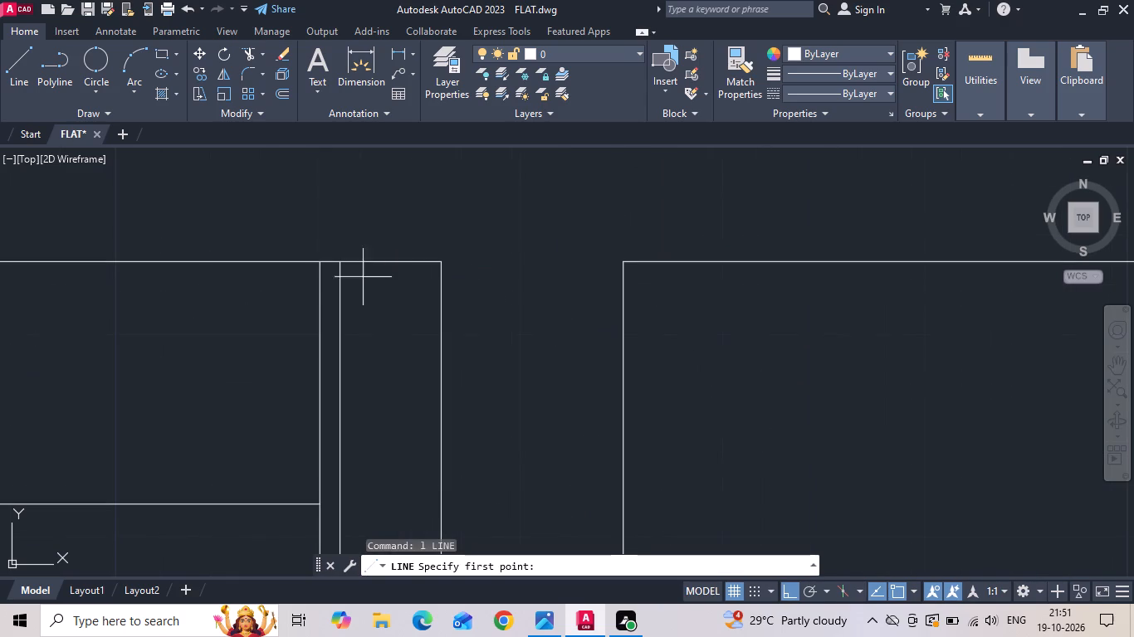
pyautogui.click(343, 297)
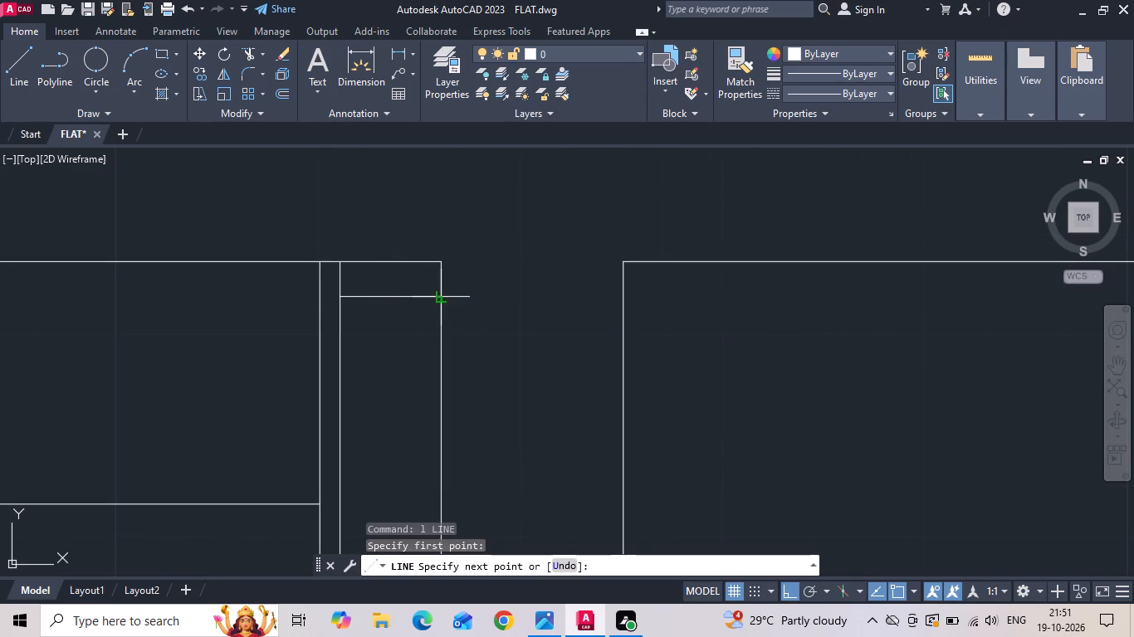
pyautogui.click(438, 299)
pyautogui.press('Escape')
pyautogui.press('l')
pyautogui.press('space')
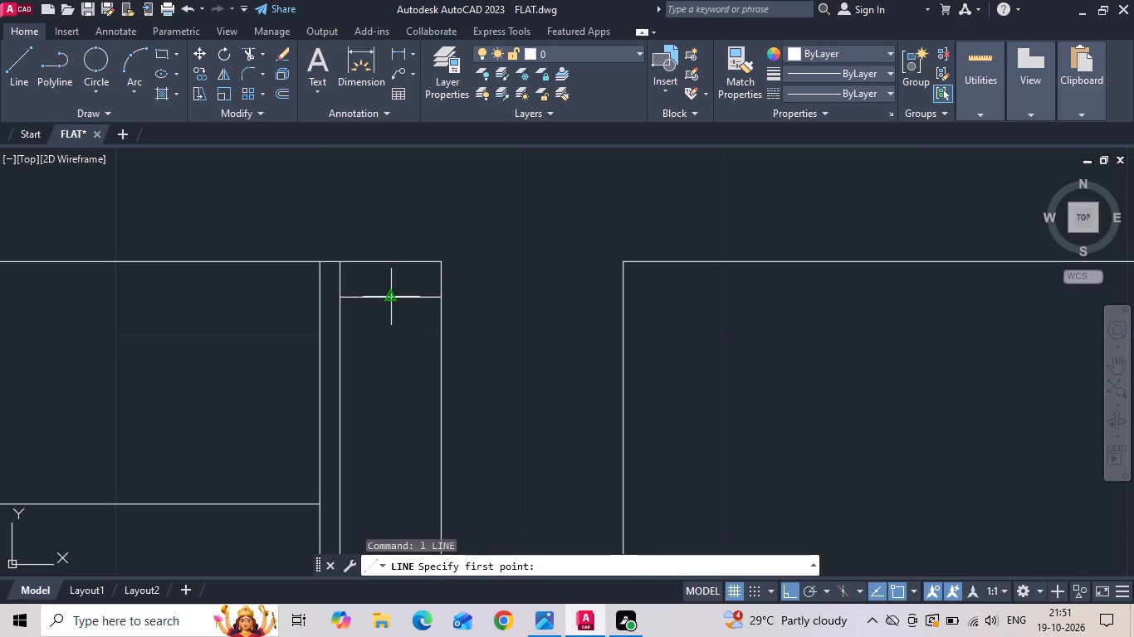
pyautogui.click(391, 298)
pyautogui.click(392, 221)
pyautogui.press('Escape')
# Close the upper curtain symbol's open top end with a short line between its two parallel edges.
pyautogui.scroll(-4, 379, 259)
pyautogui.scroll(3, 587, 243)
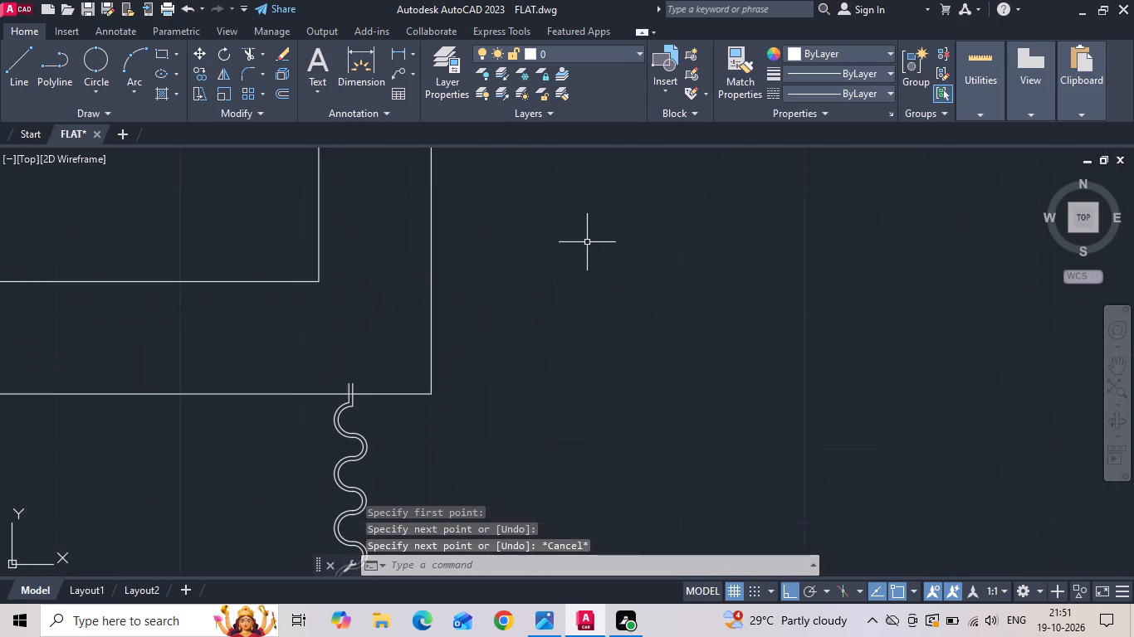
pyautogui.press('l')
pyautogui.press('space')
pyautogui.scroll(3, 353, 370)
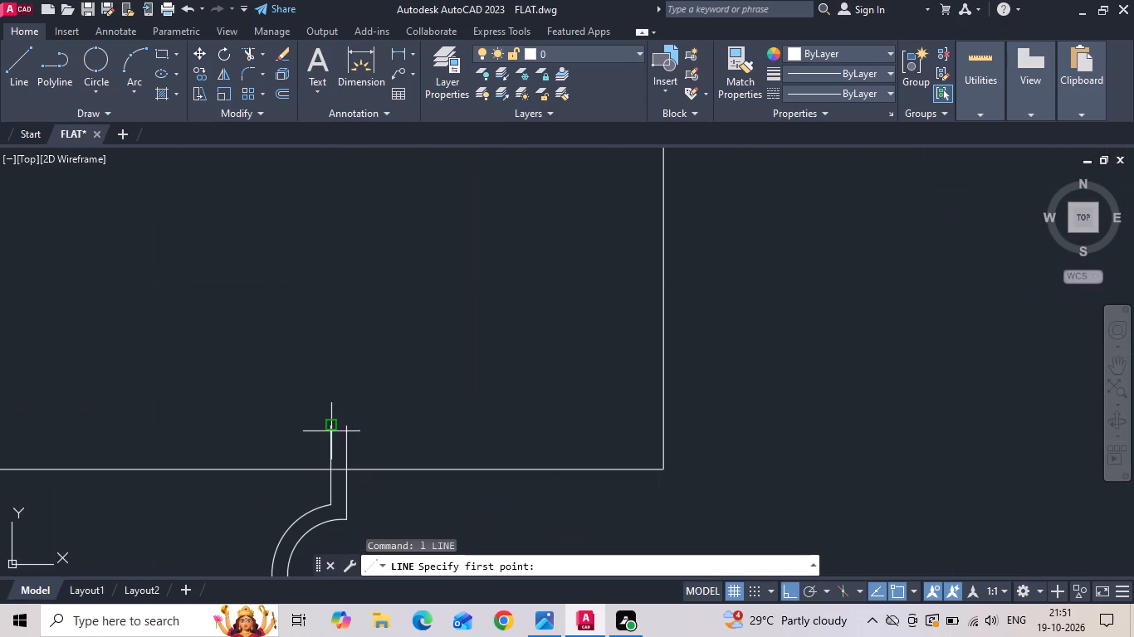
pyautogui.click(329, 425)
pyautogui.click(347, 422)
pyautogui.press('Escape')
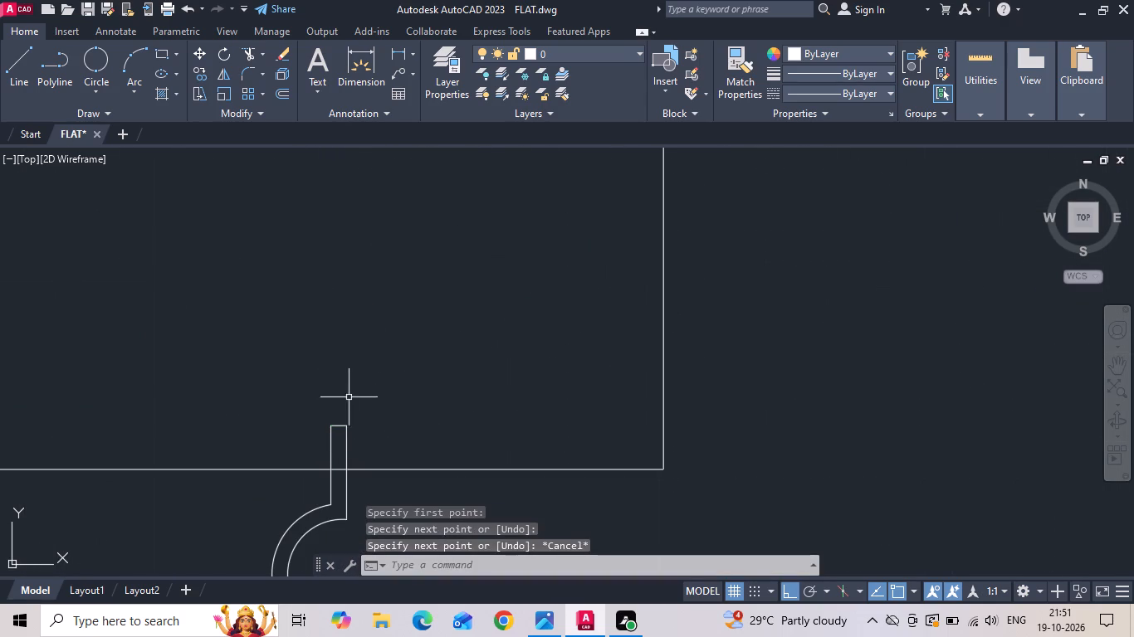
# Move the complete upper curtain symbol from its top end onto the vertical guide's crossing with the recess's upper wall line.
pyautogui.moveTo(354, 412); pyautogui.dragTo(326, 422)
pyautogui.click(295, 425)
pyautogui.scroll(-3, 458, 285)
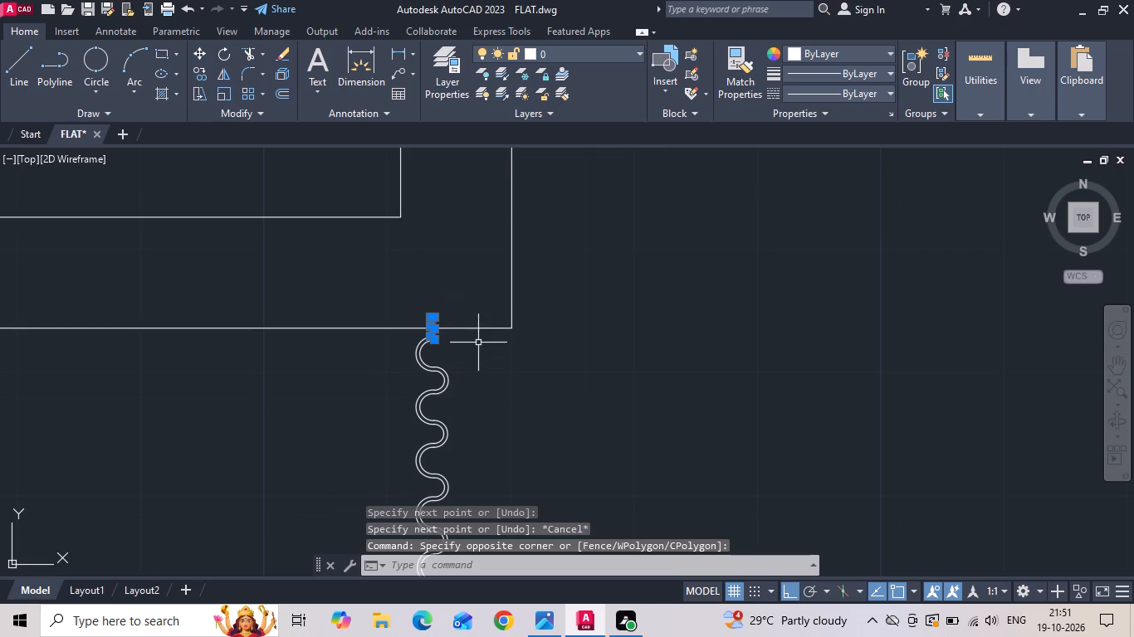
pyautogui.click(478, 334)
pyautogui.scroll(-2, 477, 333)
pyautogui.click(413, 461)
pyautogui.rightClick(411, 462)
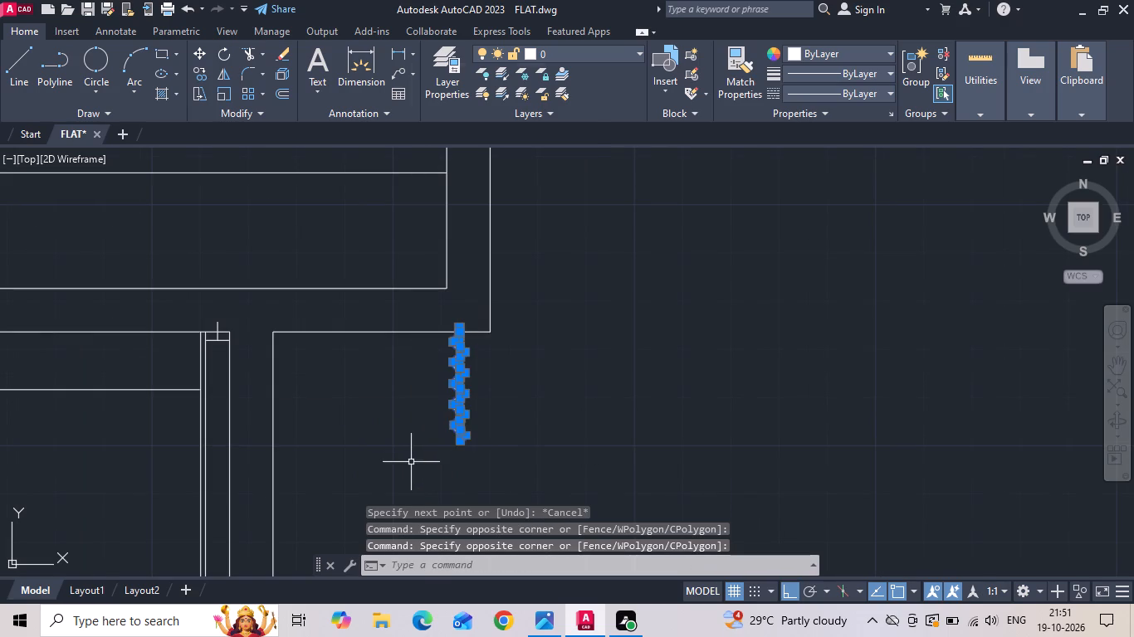
pyautogui.click(462, 188)
pyautogui.scroll(2, 465, 269)
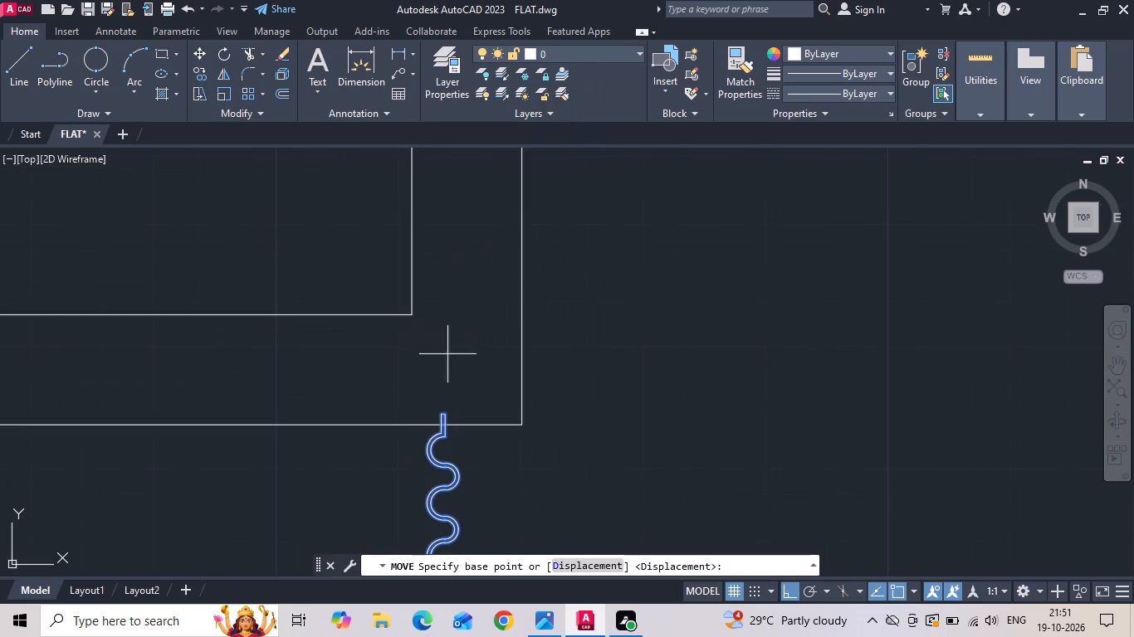
pyautogui.scroll(5, 442, 419)
pyautogui.click(441, 342)
pyautogui.scroll(-3, 578, 318)
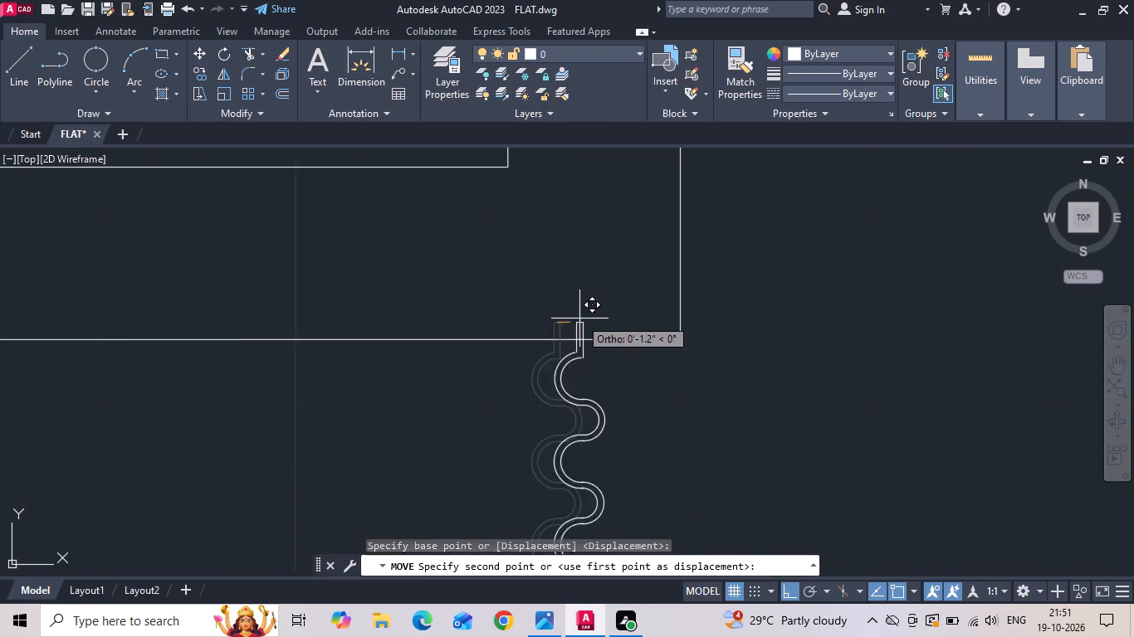
pyautogui.scroll(-3, 579, 320)
pyautogui.scroll(3, 118, 380)
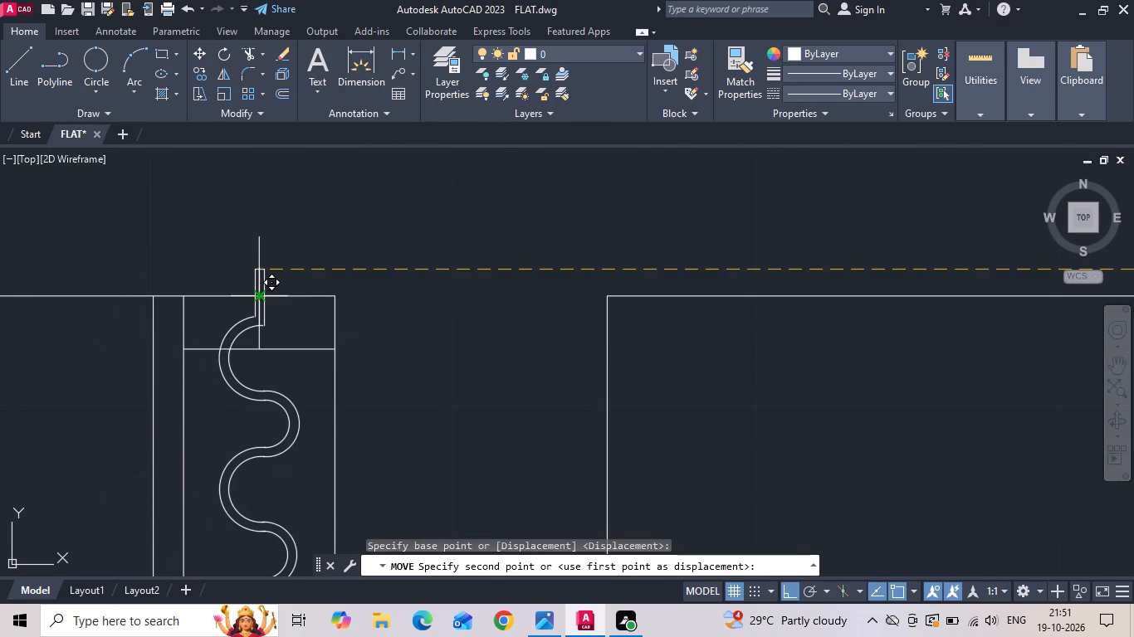
pyautogui.click(259, 293)
# Erase the horizontal and vertical guide lines at the upper end of the curtain recess.
pyautogui.moveTo(278, 255); pyautogui.dragTo(258, 250)
pyautogui.click(227, 243)
pyautogui.moveTo(299, 337); pyautogui.dragTo(290, 375)
pyautogui.click(289, 378)
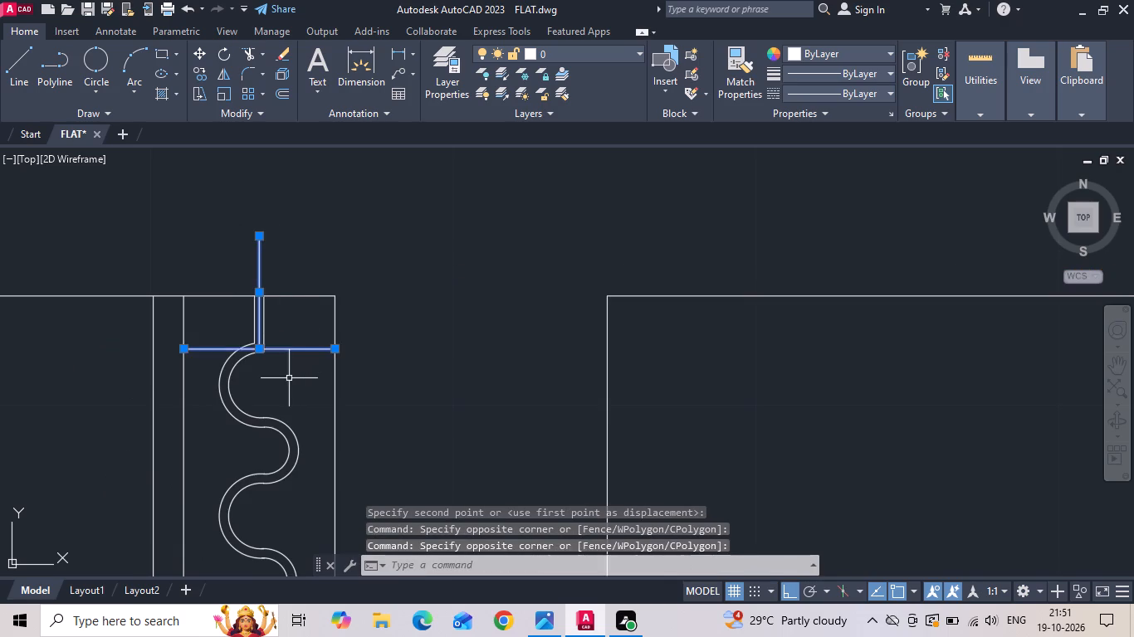
pyautogui.scroll(2, 266, 343)
pyautogui.press('Delete')
# Erase the spare wavy curtain symbol standing outside the recess, beyond the outer wall line.
pyautogui.scroll(-7, 324, 264)
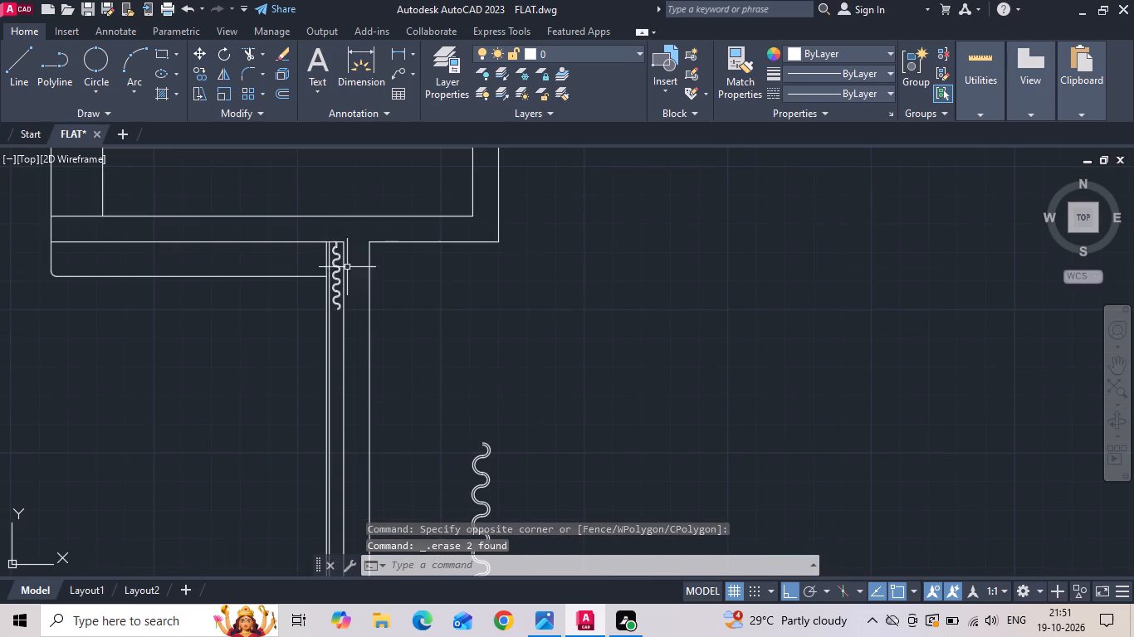
pyautogui.moveTo(451, 394); pyautogui.dragTo(515, 264, button='middle')
pyautogui.moveTo(529, 256); pyautogui.dragTo(574, 425)
pyautogui.click(585, 494)
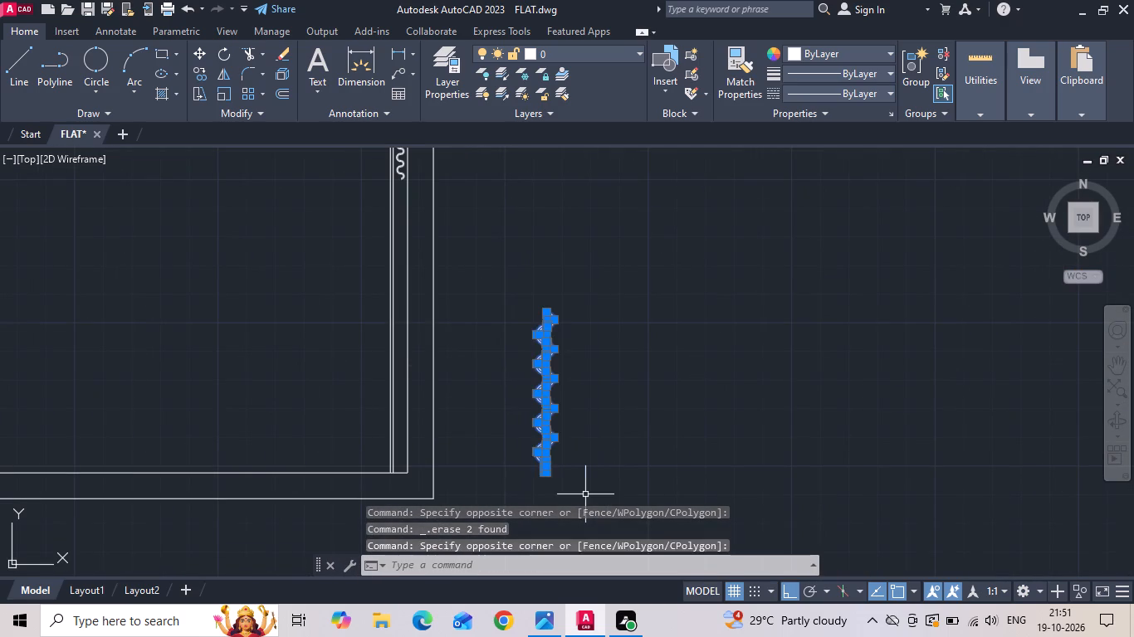
pyautogui.press('Delete')
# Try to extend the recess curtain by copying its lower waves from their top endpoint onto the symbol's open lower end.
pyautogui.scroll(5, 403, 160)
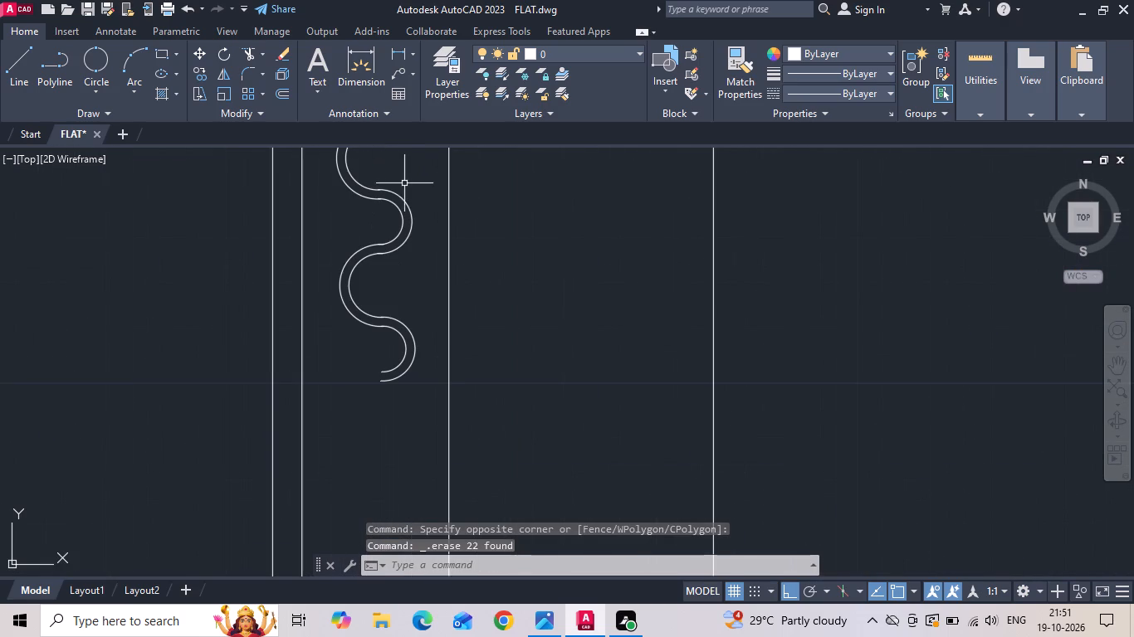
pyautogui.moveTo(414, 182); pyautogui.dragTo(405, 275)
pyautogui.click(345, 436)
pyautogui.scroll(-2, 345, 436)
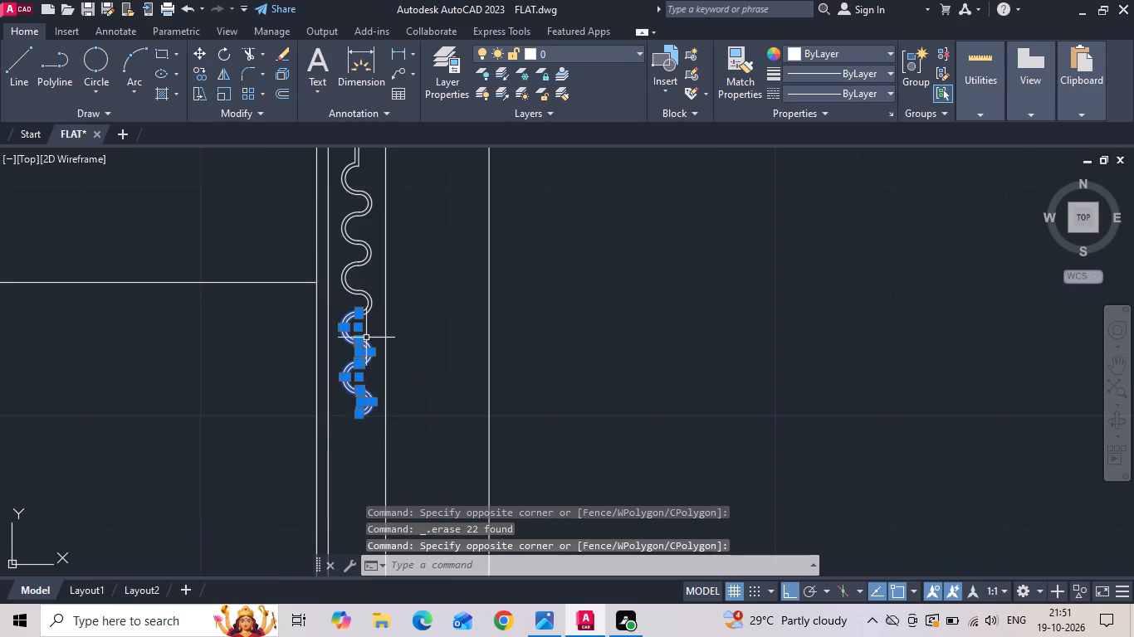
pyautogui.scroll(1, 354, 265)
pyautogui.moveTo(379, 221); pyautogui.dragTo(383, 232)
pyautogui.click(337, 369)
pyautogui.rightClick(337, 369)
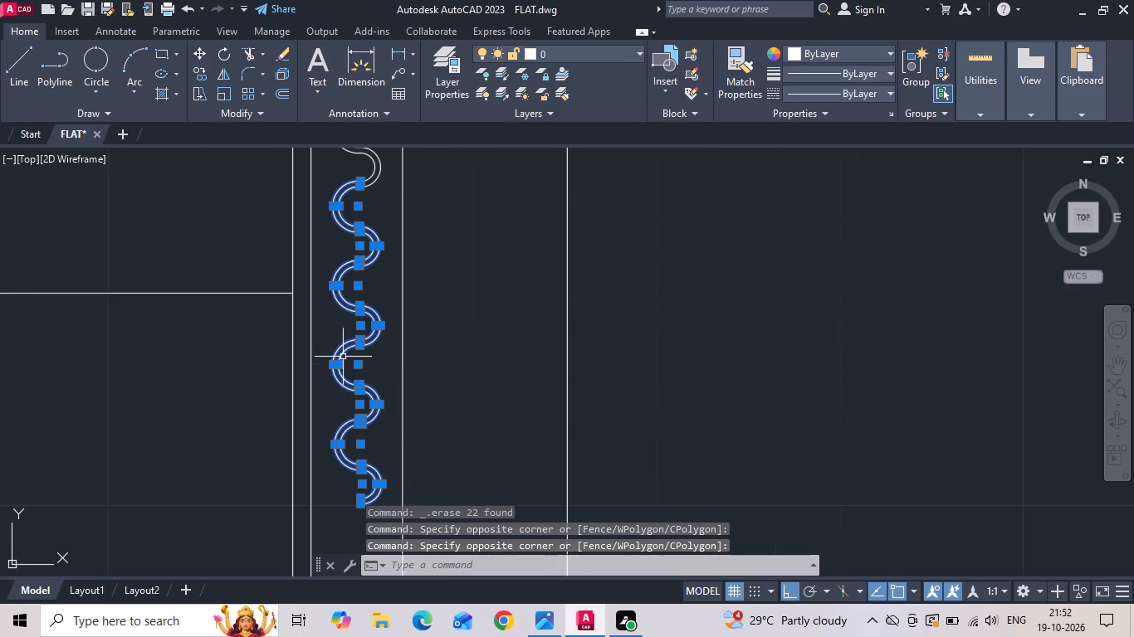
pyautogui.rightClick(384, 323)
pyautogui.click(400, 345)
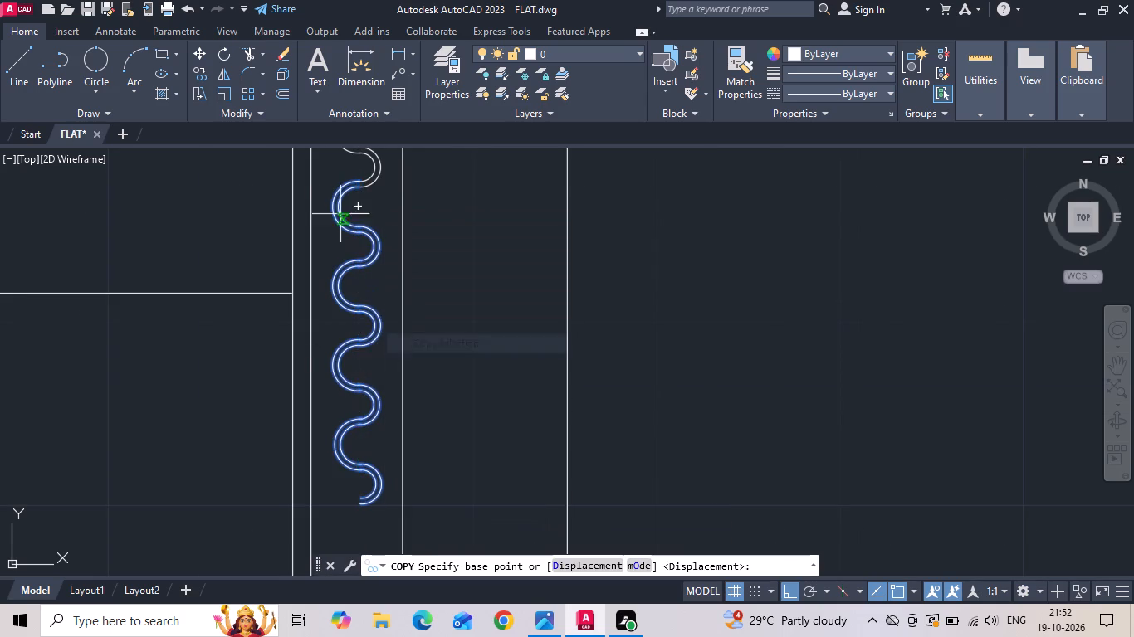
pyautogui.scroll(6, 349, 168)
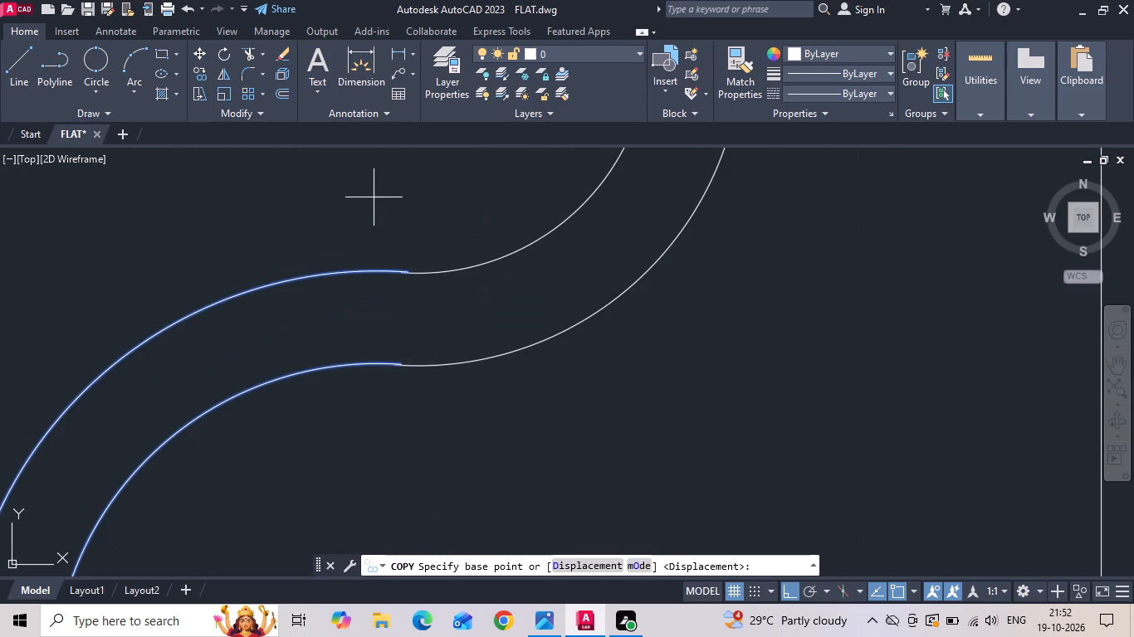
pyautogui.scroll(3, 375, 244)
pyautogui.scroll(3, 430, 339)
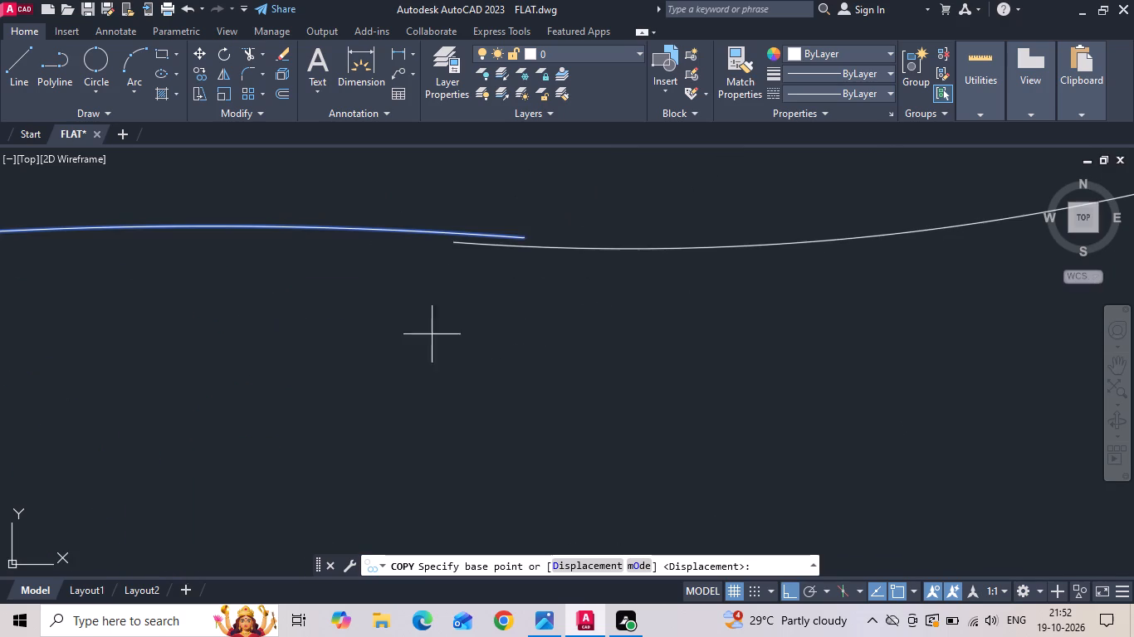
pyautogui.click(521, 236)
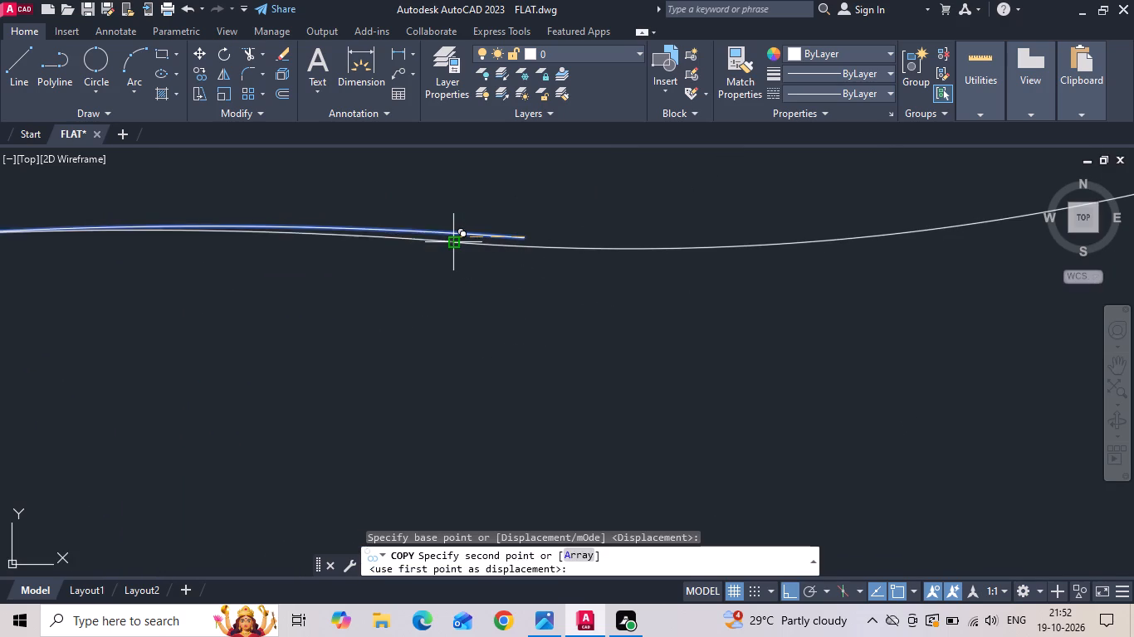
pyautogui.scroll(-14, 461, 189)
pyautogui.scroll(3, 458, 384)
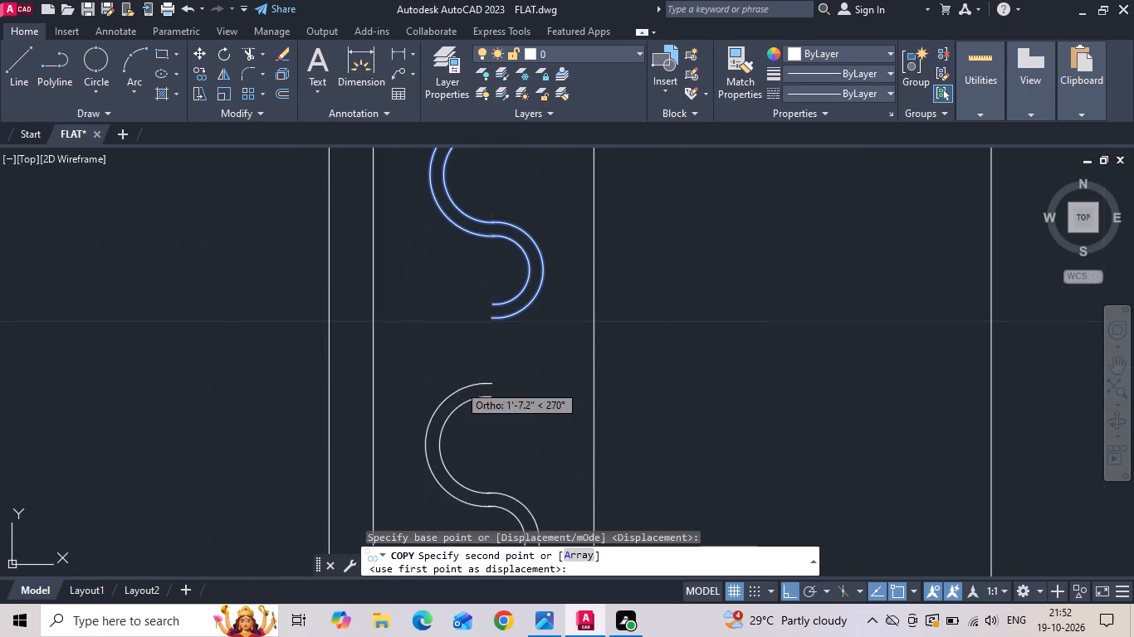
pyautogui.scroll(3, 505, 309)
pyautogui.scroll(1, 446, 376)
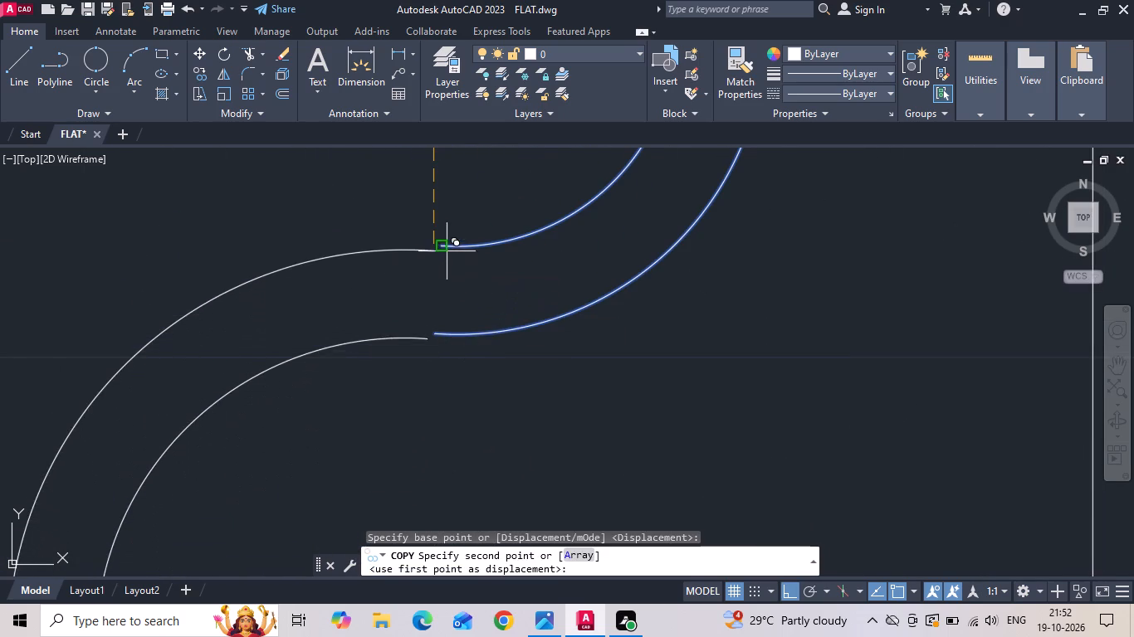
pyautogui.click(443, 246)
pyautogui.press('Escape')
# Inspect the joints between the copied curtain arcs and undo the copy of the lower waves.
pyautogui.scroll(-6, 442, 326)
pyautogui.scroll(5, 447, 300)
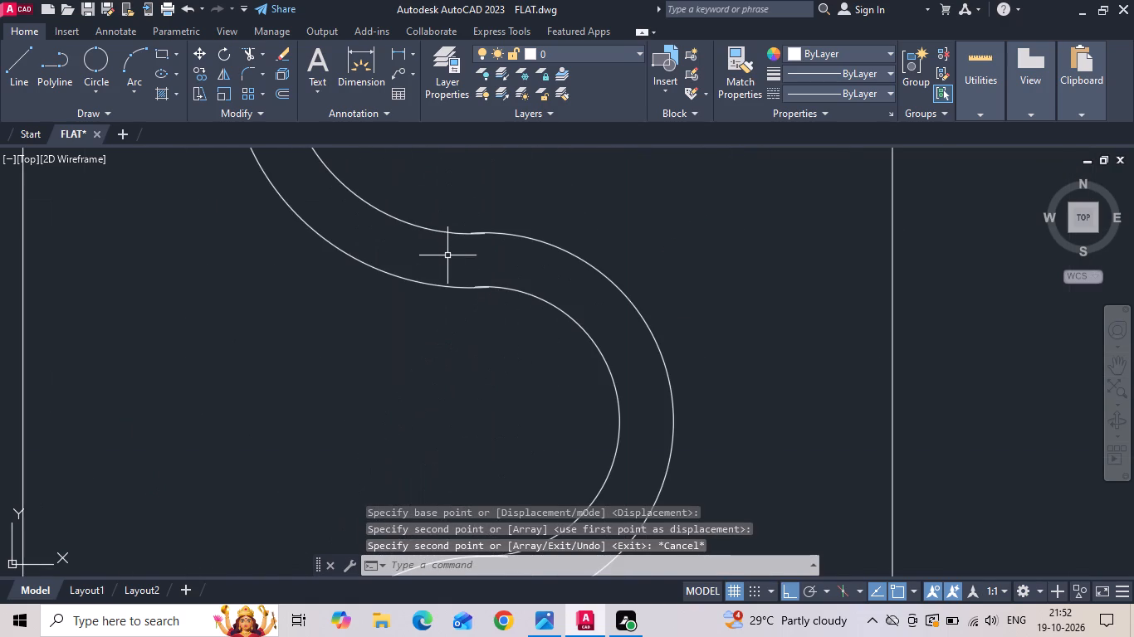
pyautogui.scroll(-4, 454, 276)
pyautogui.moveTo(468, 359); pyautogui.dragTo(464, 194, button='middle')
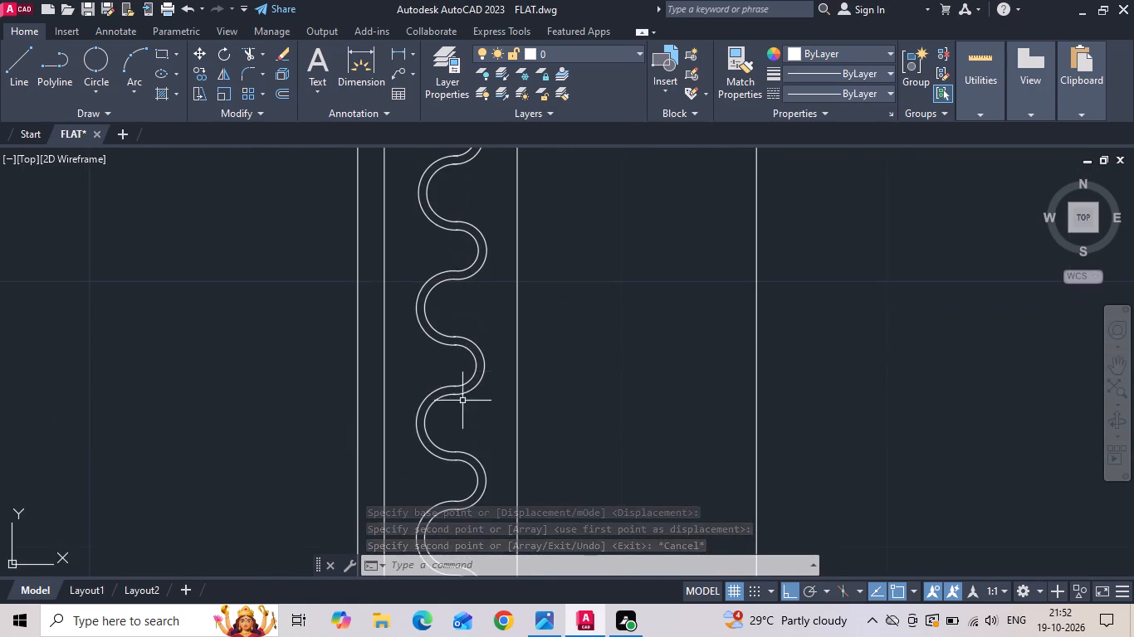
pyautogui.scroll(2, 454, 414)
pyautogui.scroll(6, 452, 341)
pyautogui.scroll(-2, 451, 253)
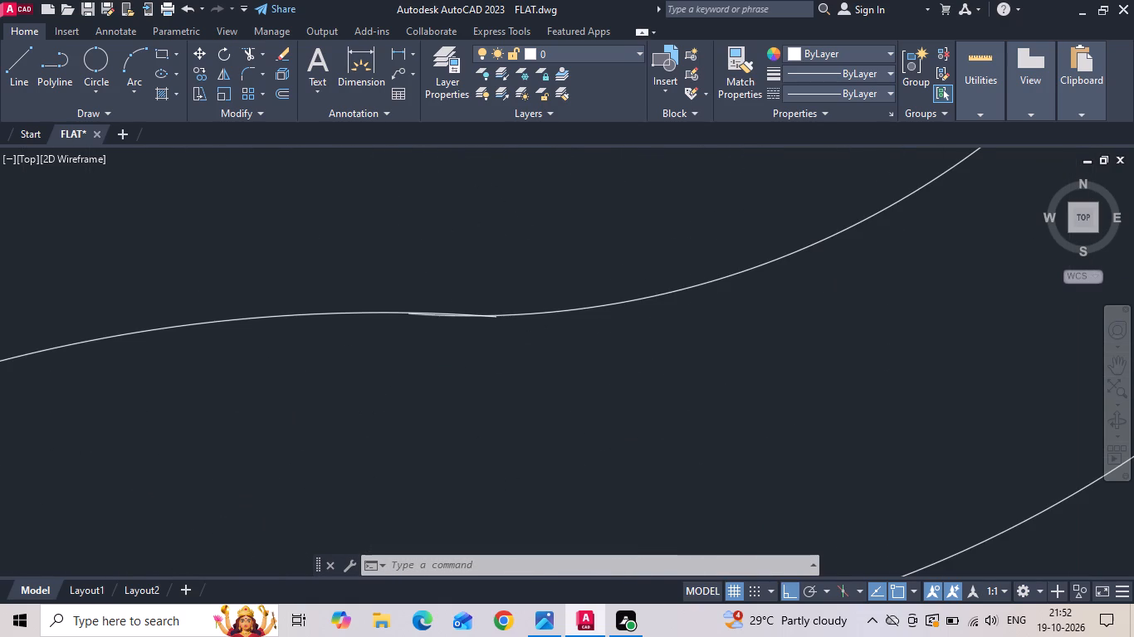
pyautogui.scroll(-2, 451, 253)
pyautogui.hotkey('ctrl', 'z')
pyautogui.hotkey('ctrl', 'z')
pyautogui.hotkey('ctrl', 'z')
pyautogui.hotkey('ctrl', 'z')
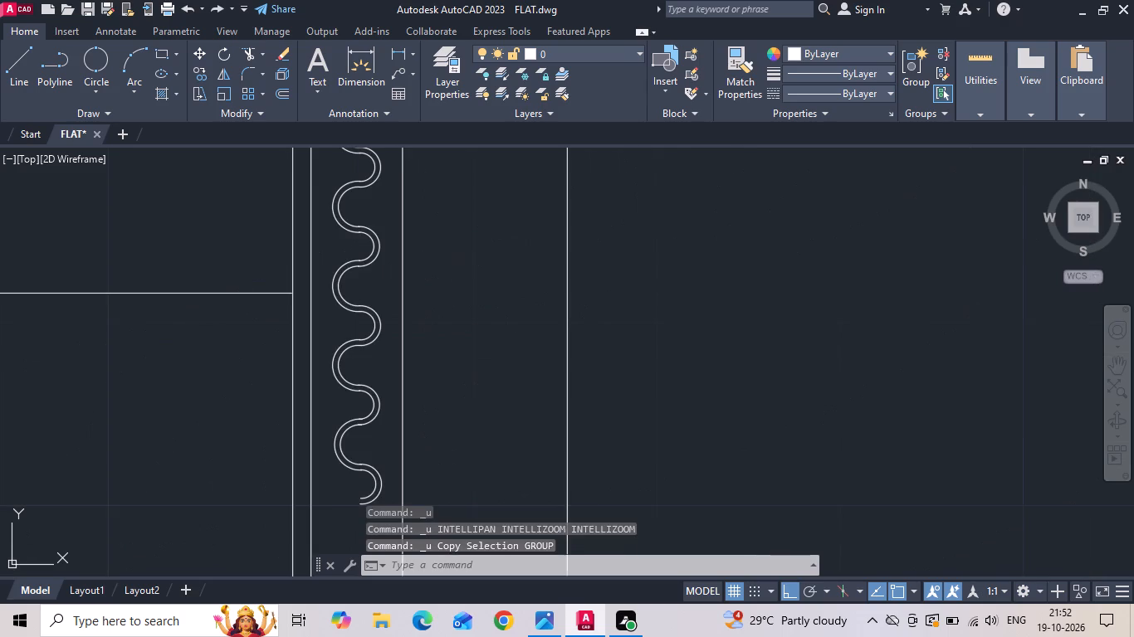
# Erase the two parallel arcs of the second right-hand bend from the top of the recess curtain.
pyautogui.scroll(-2, 452, 367)
pyautogui.scroll(6, 430, 300)
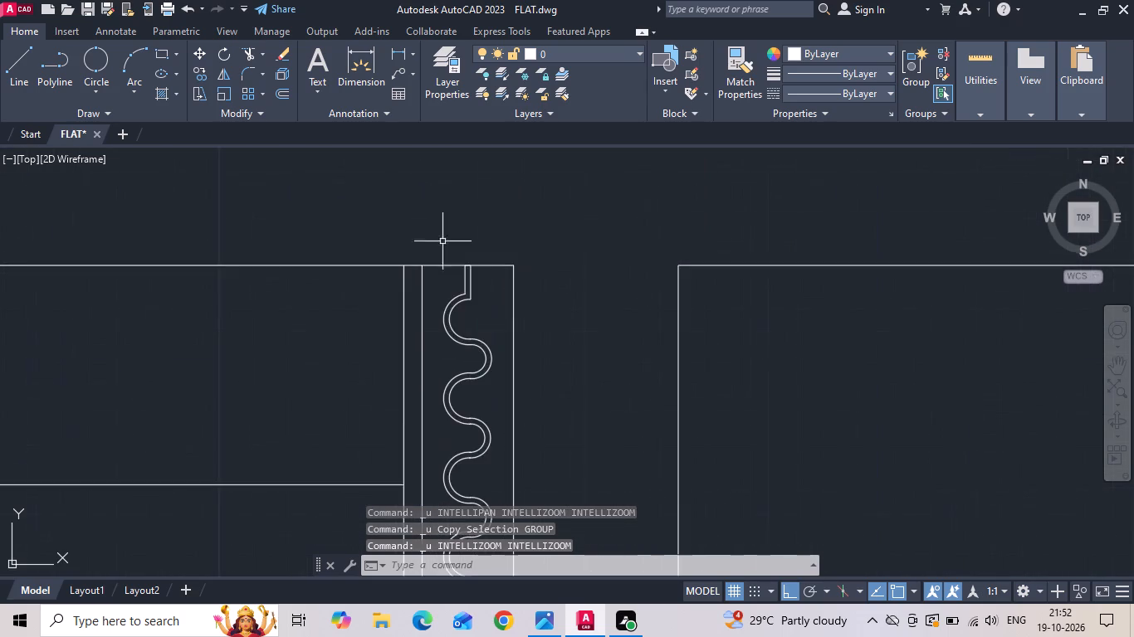
pyautogui.scroll(3, 476, 365)
pyautogui.scroll(3, 457, 247)
pyautogui.scroll(3, 364, 306)
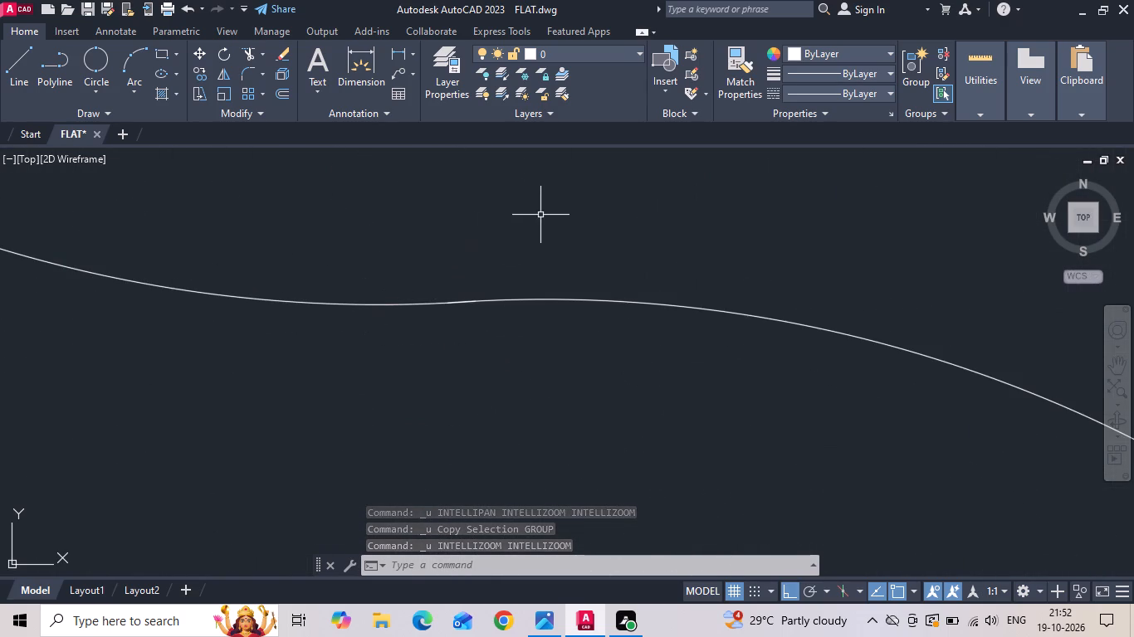
pyautogui.scroll(-8, 540, 215)
pyautogui.scroll(6, 525, 357)
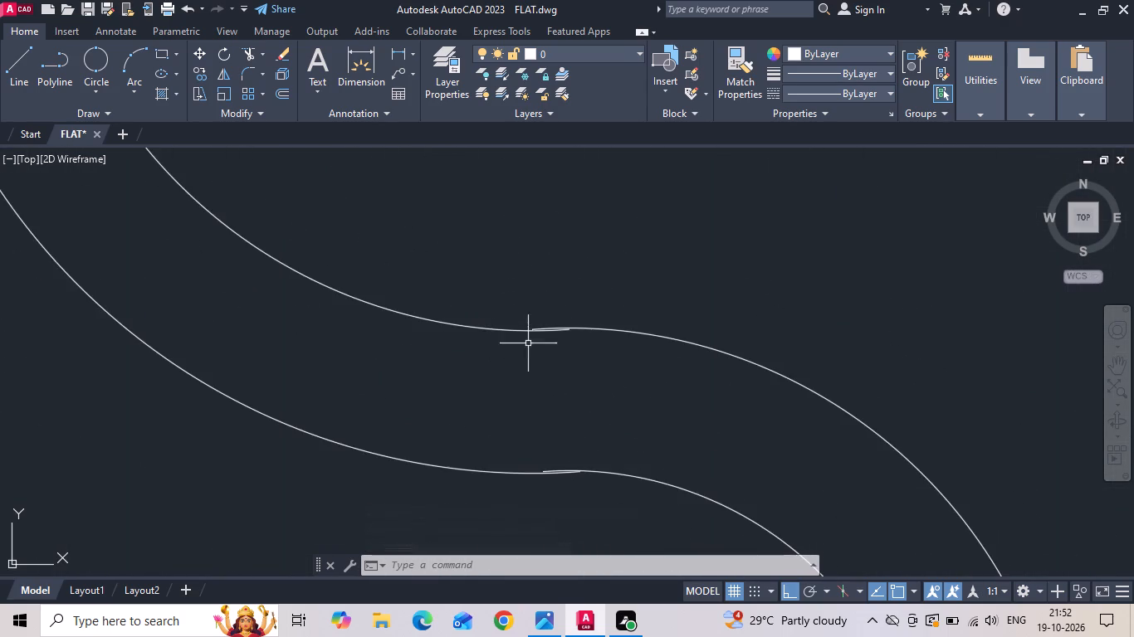
pyautogui.scroll(-3, 528, 265)
pyautogui.moveTo(623, 275); pyautogui.dragTo(604, 365)
pyautogui.click(585, 433)
pyautogui.press('Delete')
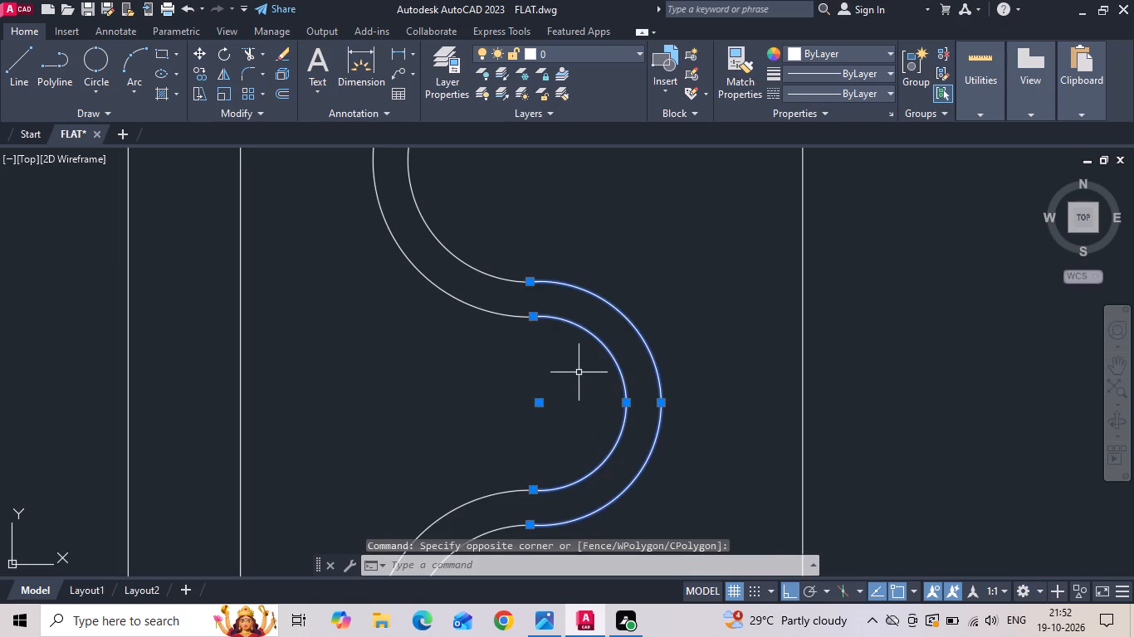
# Erase all the remaining curtain arcs below the gap, keeping only the top three bends.
pyautogui.scroll(-4, 579, 268)
pyautogui.moveTo(592, 284); pyautogui.dragTo(576, 323)
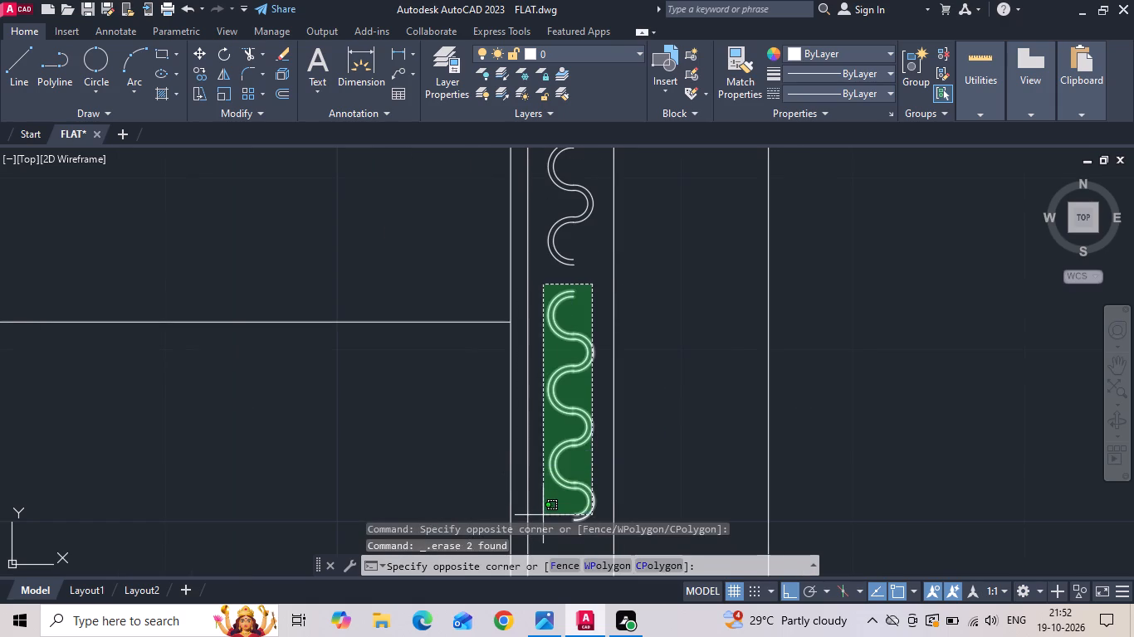
pyautogui.click(544, 515)
pyautogui.press('Delete')
# Move the lowest left-hand bend's two arcs so their upper endpoint meets the end of the right-hand bend above.
pyautogui.scroll(4, 566, 166)
pyautogui.scroll(-3, 536, 418)
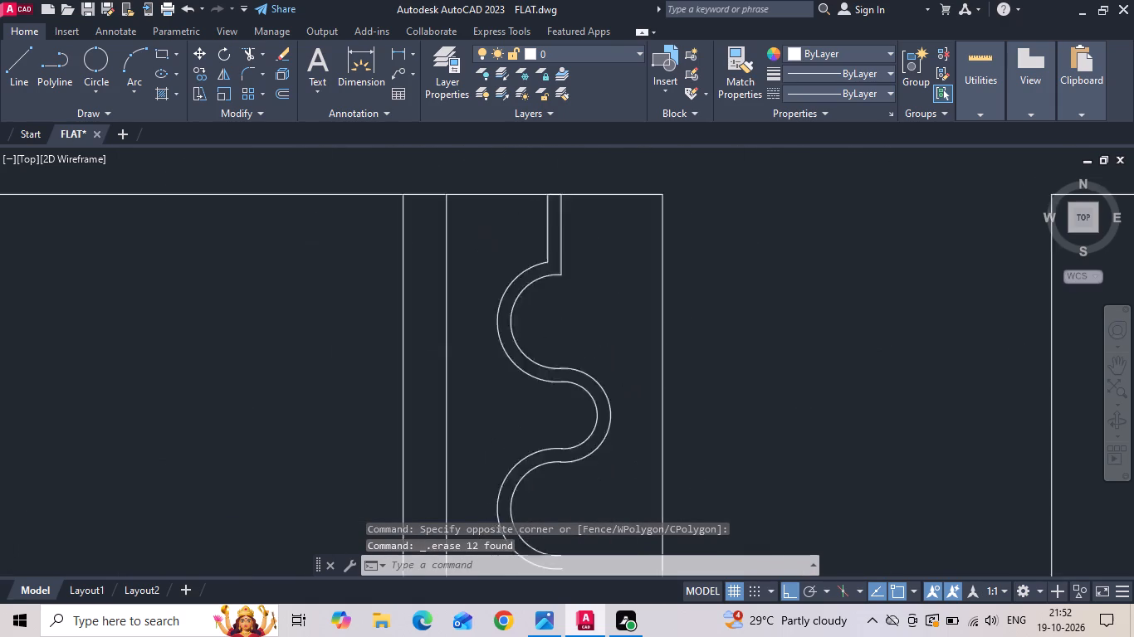
pyautogui.scroll(-1, 536, 433)
pyautogui.scroll(4, 536, 357)
pyautogui.moveTo(533, 406); pyautogui.dragTo(490, 274, button='middle')
pyautogui.scroll(2, 504, 328)
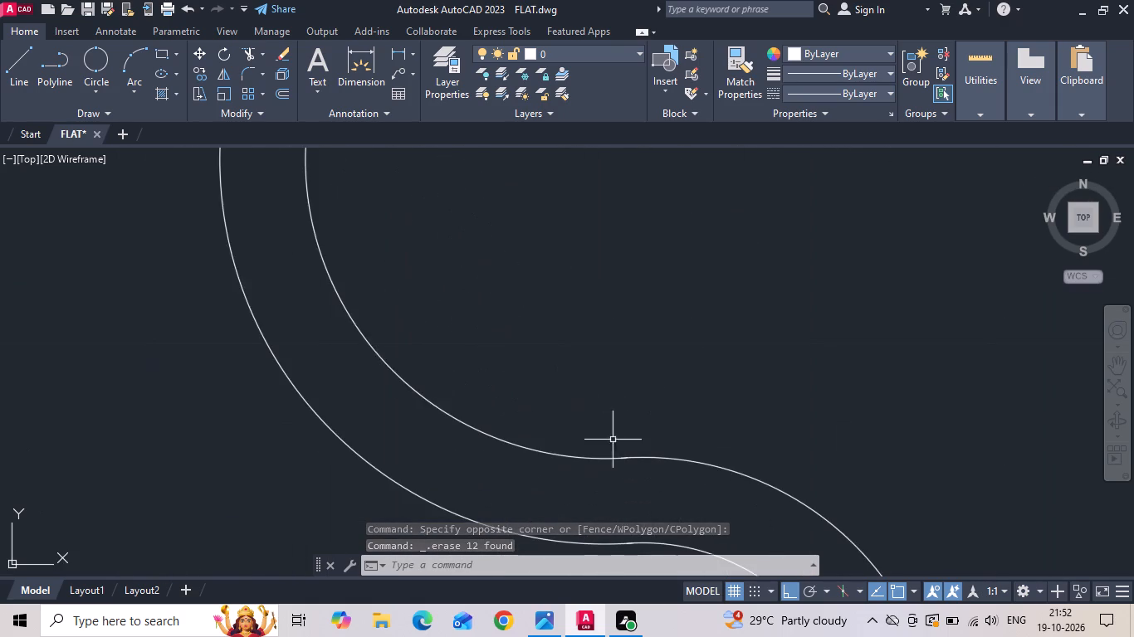
pyautogui.scroll(4, 615, 456)
pyautogui.scroll(-8, 498, 299)
pyautogui.scroll(3, 491, 413)
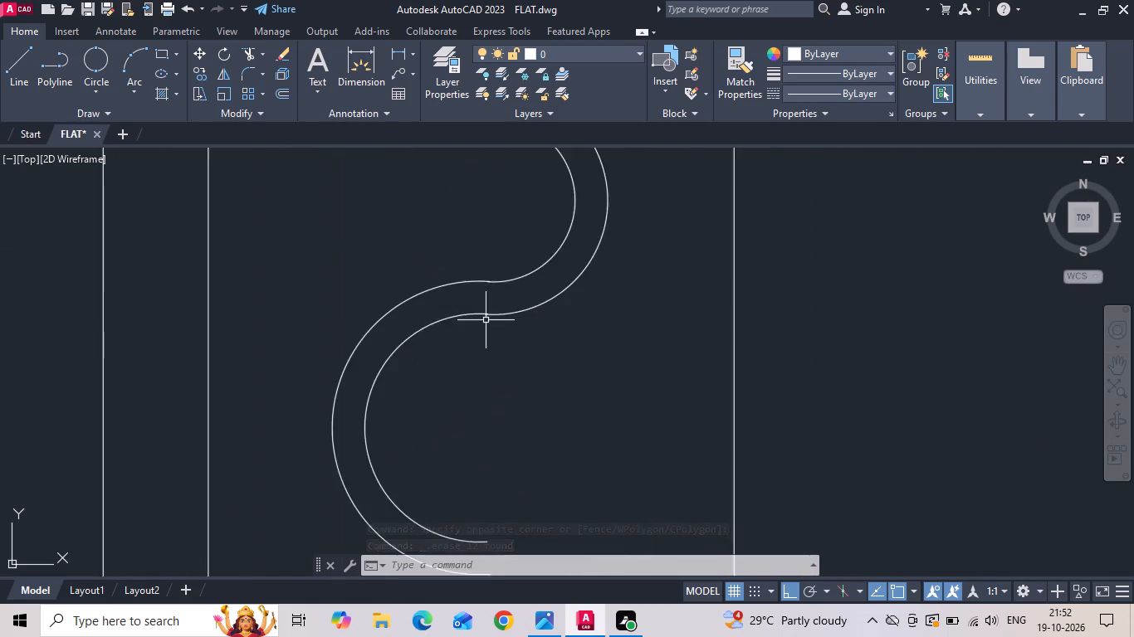
pyautogui.scroll(1, 478, 308)
pyautogui.moveTo(452, 261); pyautogui.dragTo(397, 412)
pyautogui.click(393, 418)
pyautogui.rightClick(411, 257)
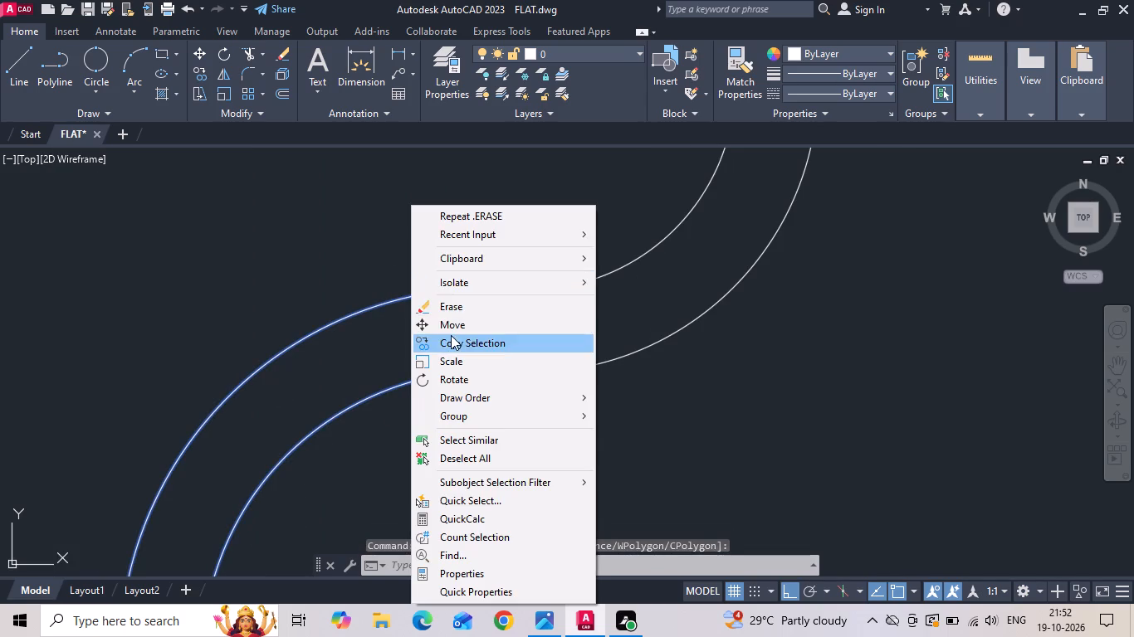
pyautogui.click(452, 323)
pyautogui.scroll(5, 548, 290)
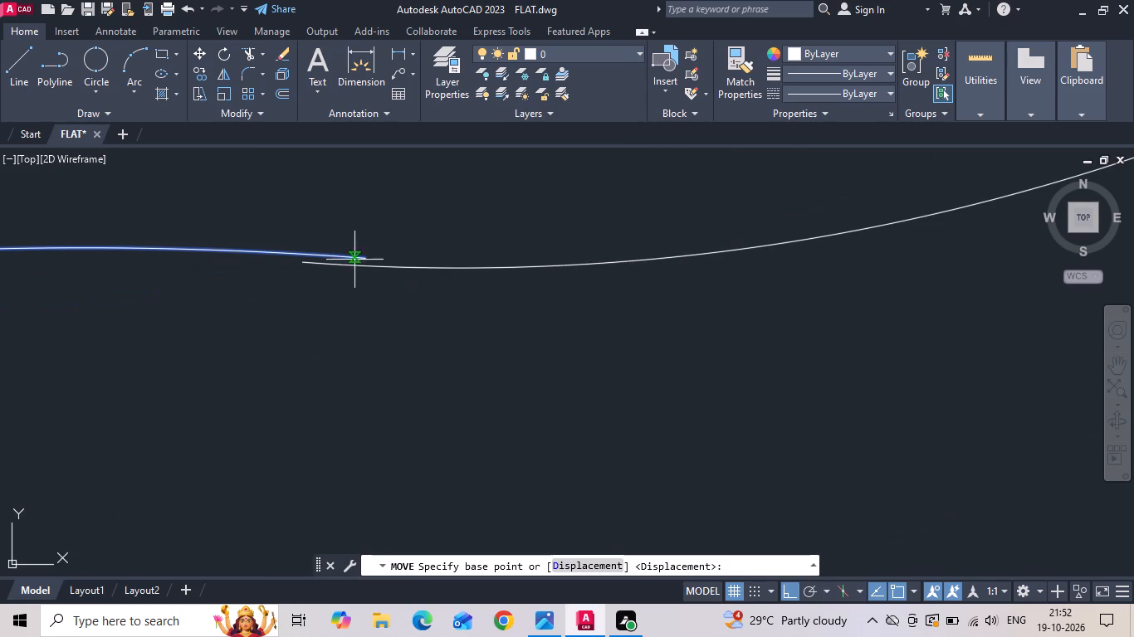
pyautogui.click(365, 254)
pyautogui.click(312, 261)
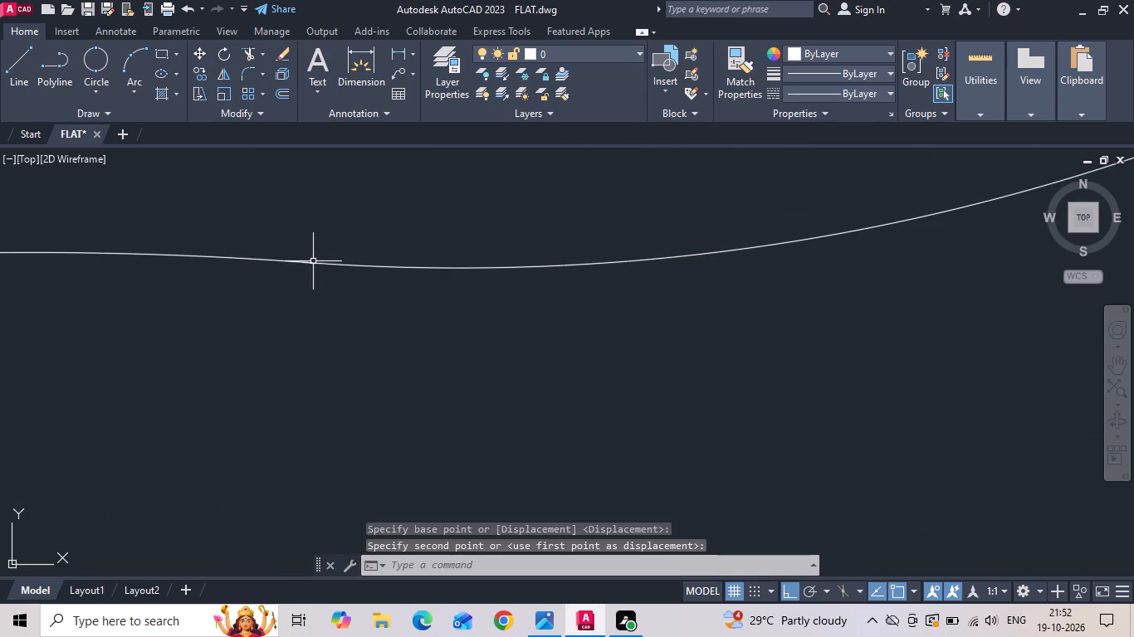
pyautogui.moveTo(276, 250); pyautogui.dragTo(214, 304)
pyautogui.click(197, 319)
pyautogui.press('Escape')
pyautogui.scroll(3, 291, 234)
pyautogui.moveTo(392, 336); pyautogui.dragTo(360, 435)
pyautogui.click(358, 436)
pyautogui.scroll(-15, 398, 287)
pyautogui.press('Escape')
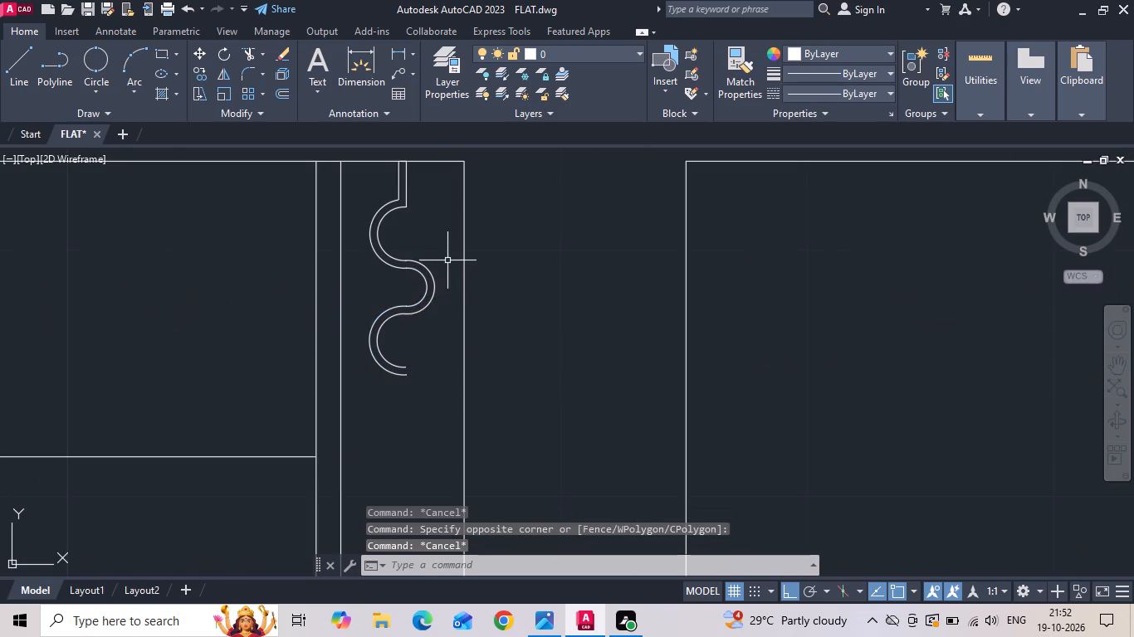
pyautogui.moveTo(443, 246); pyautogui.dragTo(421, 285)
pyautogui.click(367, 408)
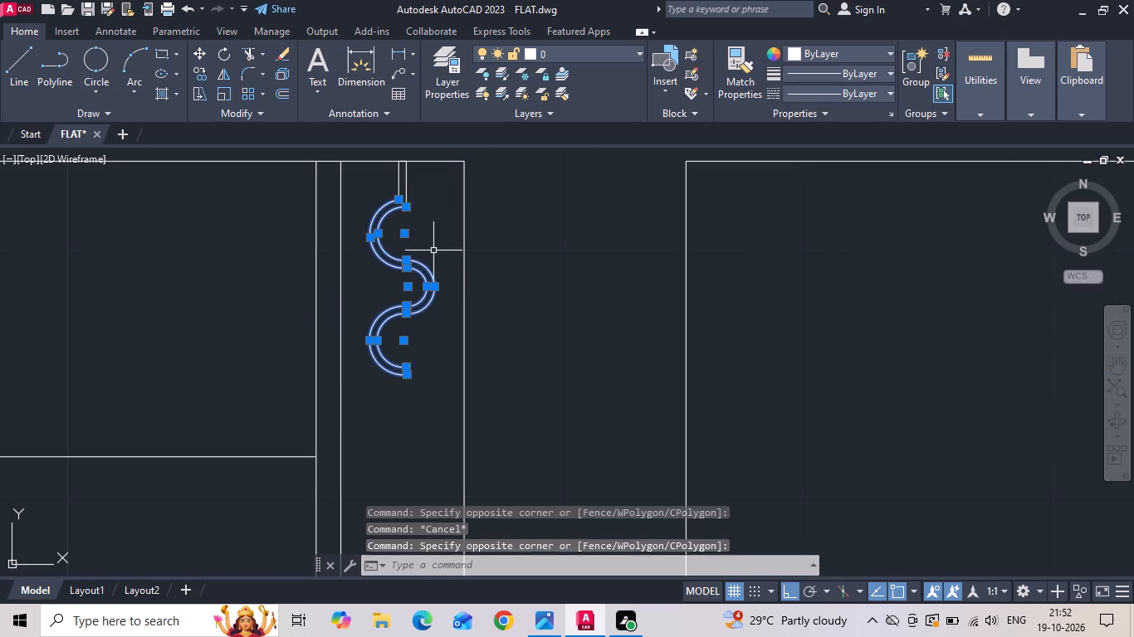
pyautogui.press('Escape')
# Copy the right-hand bend and the left-hand bend below it from the bend pair's upper endpoint to the curtain's lower open end.
pyautogui.moveTo(442, 260); pyautogui.dragTo(436, 301)
pyautogui.click(416, 365)
pyautogui.moveTo(394, 433); pyautogui.dragTo(389, 424)
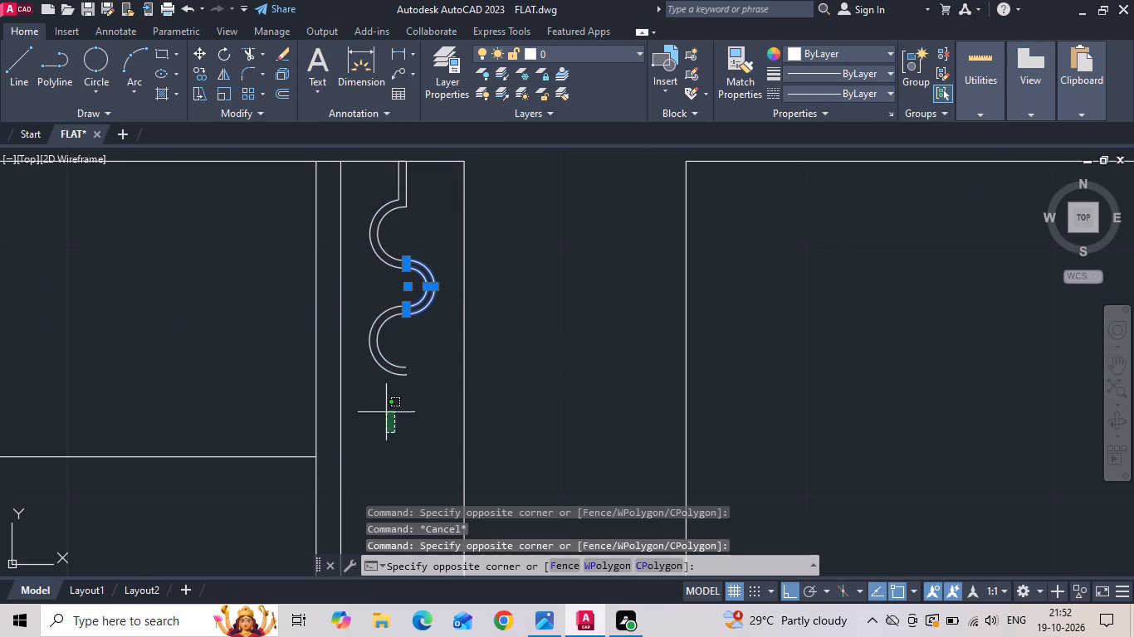
pyautogui.click(370, 336)
pyautogui.rightClick(370, 336)
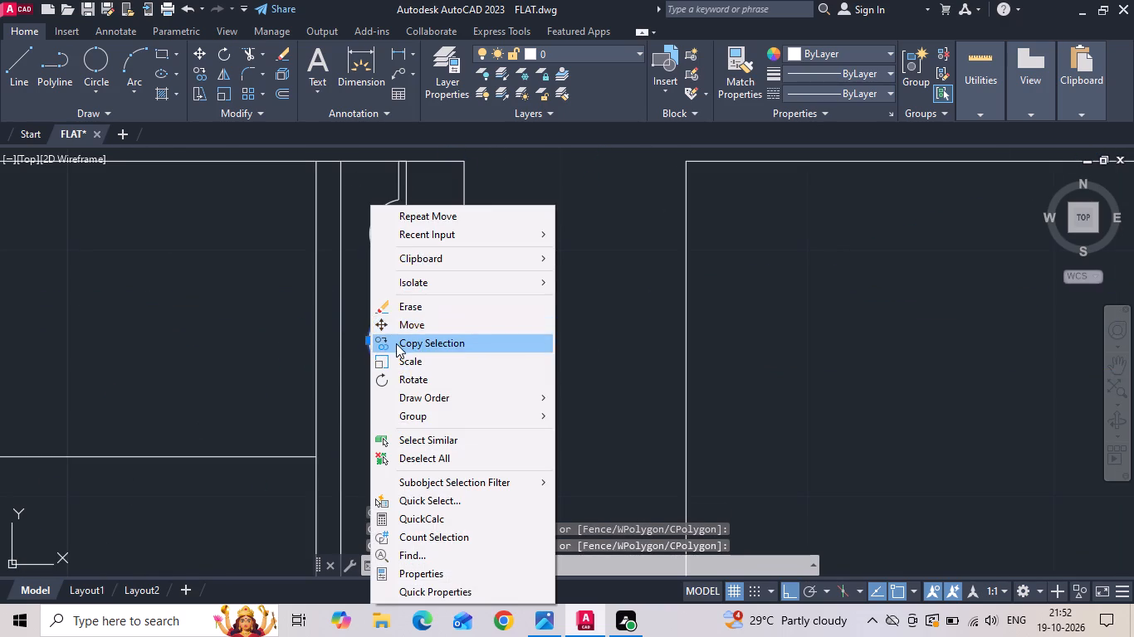
pyautogui.click(396, 343)
pyautogui.scroll(5, 393, 250)
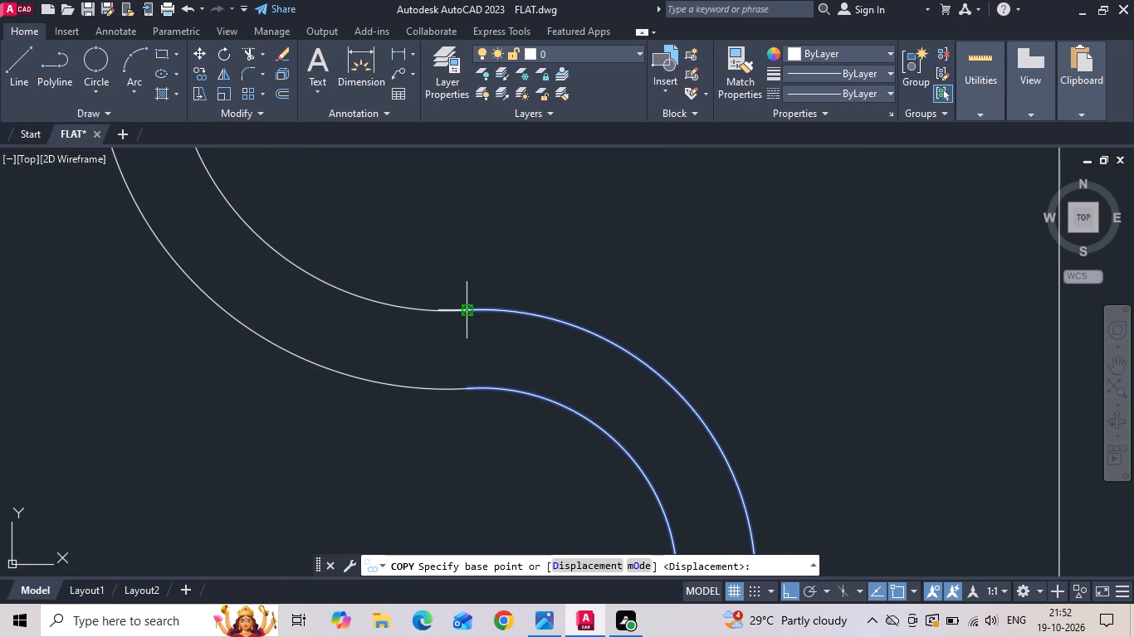
pyautogui.scroll(4, 456, 314)
pyautogui.click(463, 308)
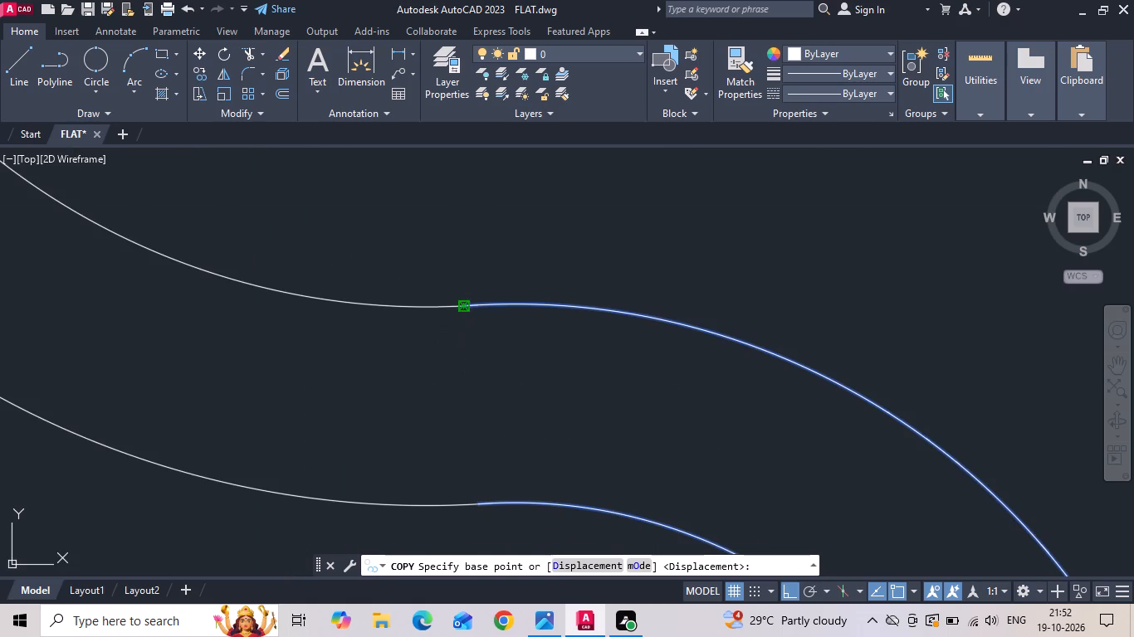
pyautogui.scroll(-9, 475, 245)
pyautogui.scroll(4, 474, 358)
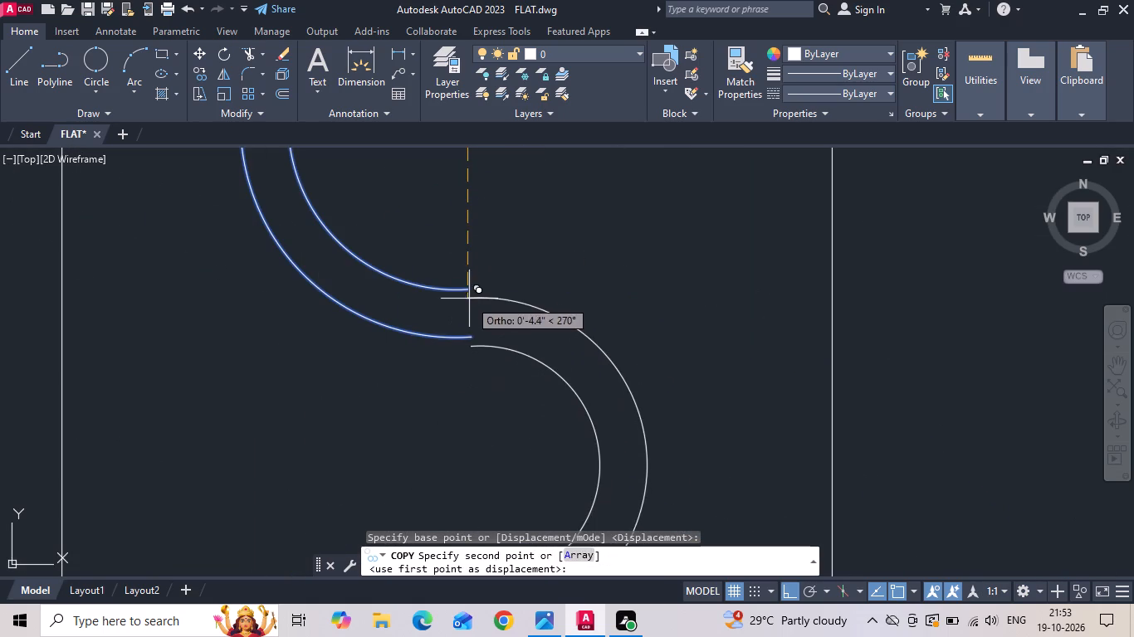
pyautogui.click(469, 289)
# Place three more copies of the bend pair down the recess, each joined to the open end of the previous copy.
pyautogui.scroll(-4, 496, 227)
pyautogui.scroll(3, 497, 355)
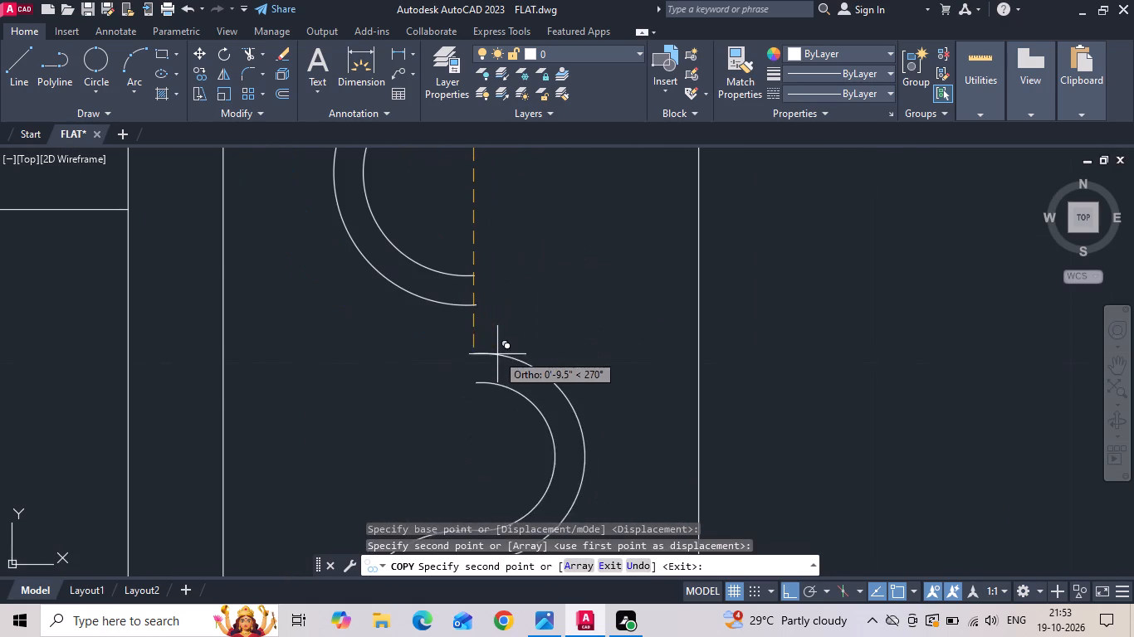
pyautogui.click(474, 277)
pyautogui.scroll(-3, 509, 230)
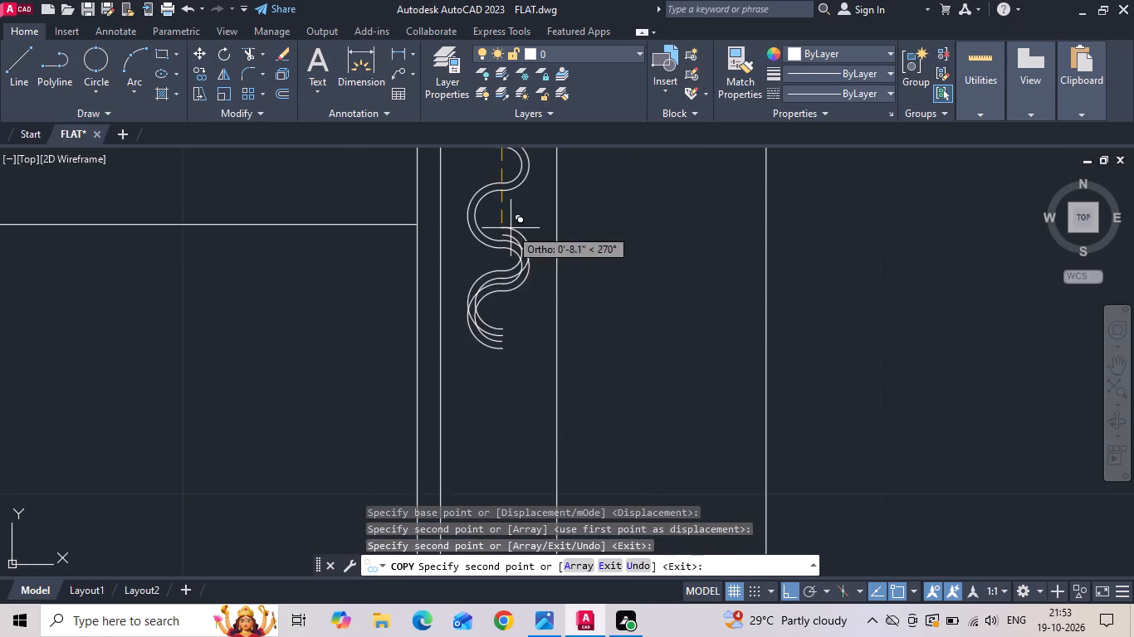
pyautogui.scroll(3, 494, 358)
pyautogui.click(512, 281)
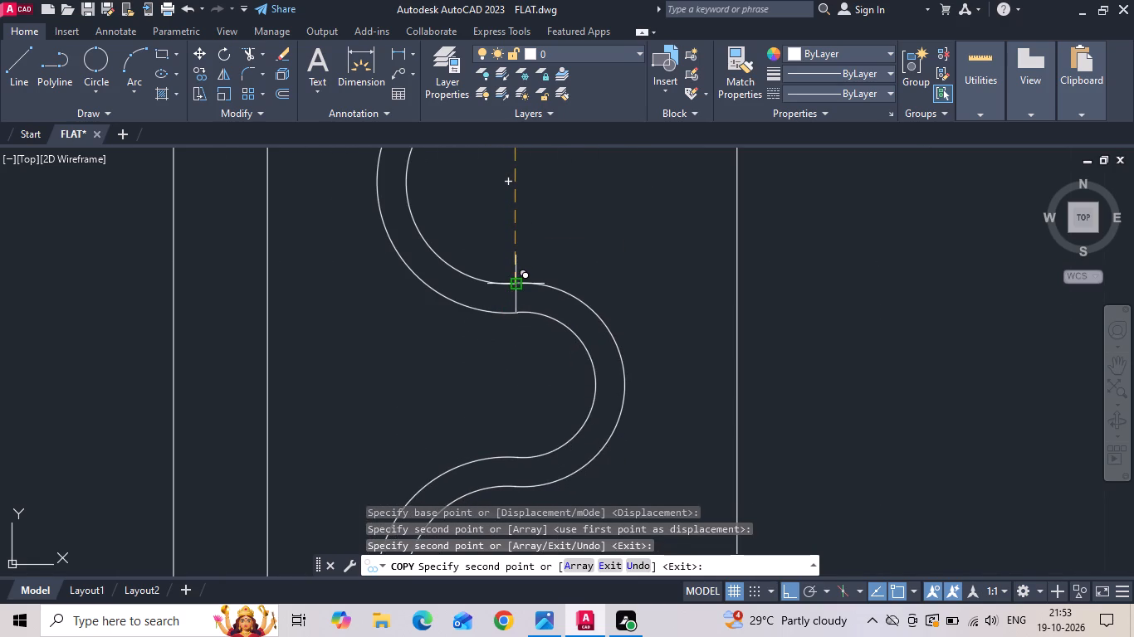
pyautogui.scroll(-4, 511, 272)
pyautogui.scroll(4, 516, 341)
pyautogui.click(475, 307)
pyautogui.scroll(-2, 508, 221)
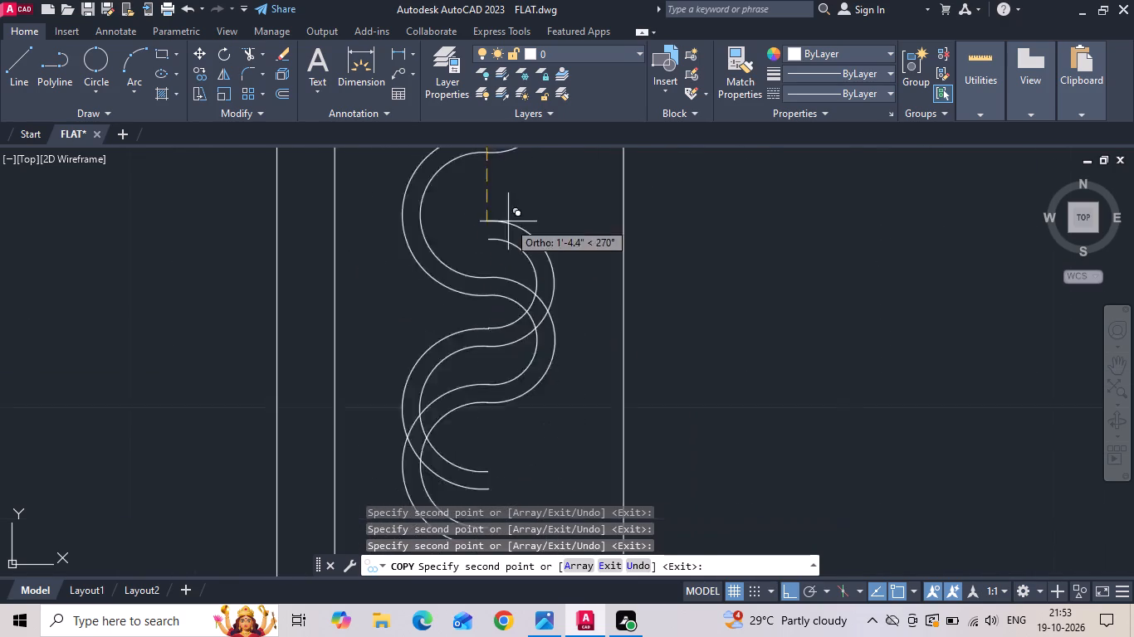
# Add another three copies of the bend pair end to end below the chain and finish copying.
pyautogui.scroll(-3, 508, 221)
pyautogui.scroll(2, 499, 331)
pyautogui.scroll(3, 503, 168)
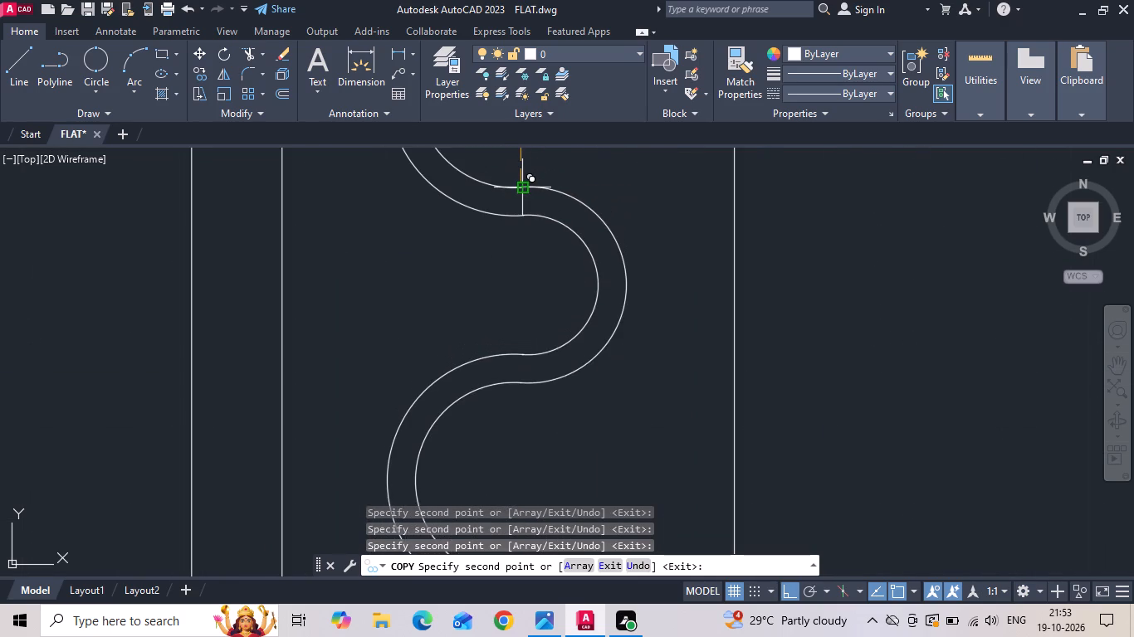
pyautogui.click(523, 186)
pyautogui.scroll(-2, 523, 185)
pyautogui.scroll(3, 524, 348)
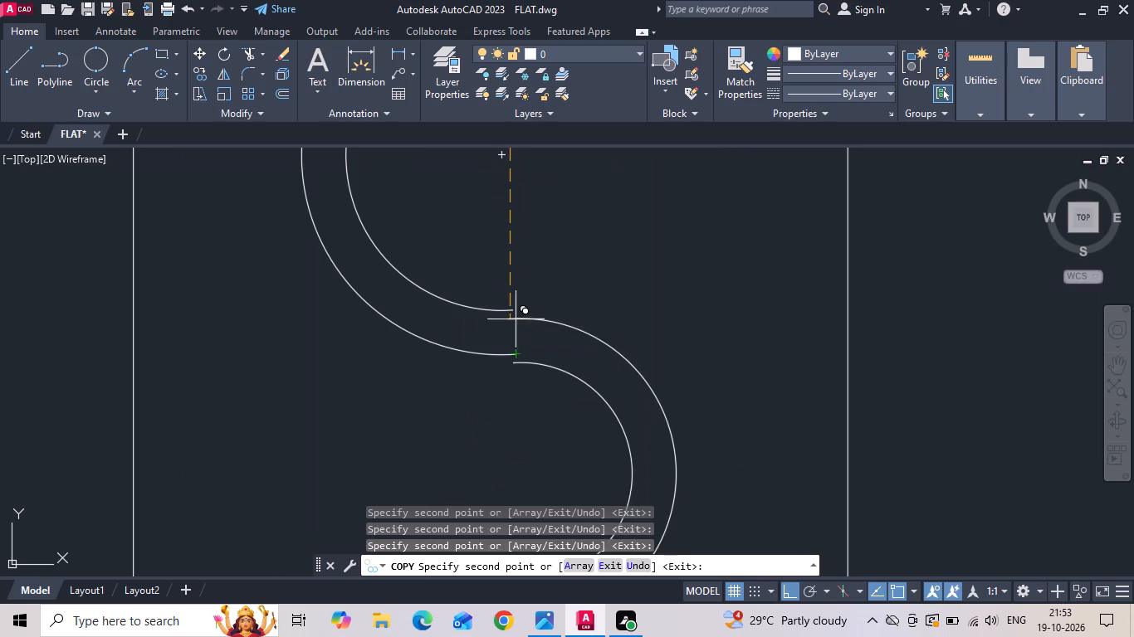
pyautogui.click(510, 311)
pyautogui.scroll(-5, 520, 218)
pyautogui.scroll(3, 533, 313)
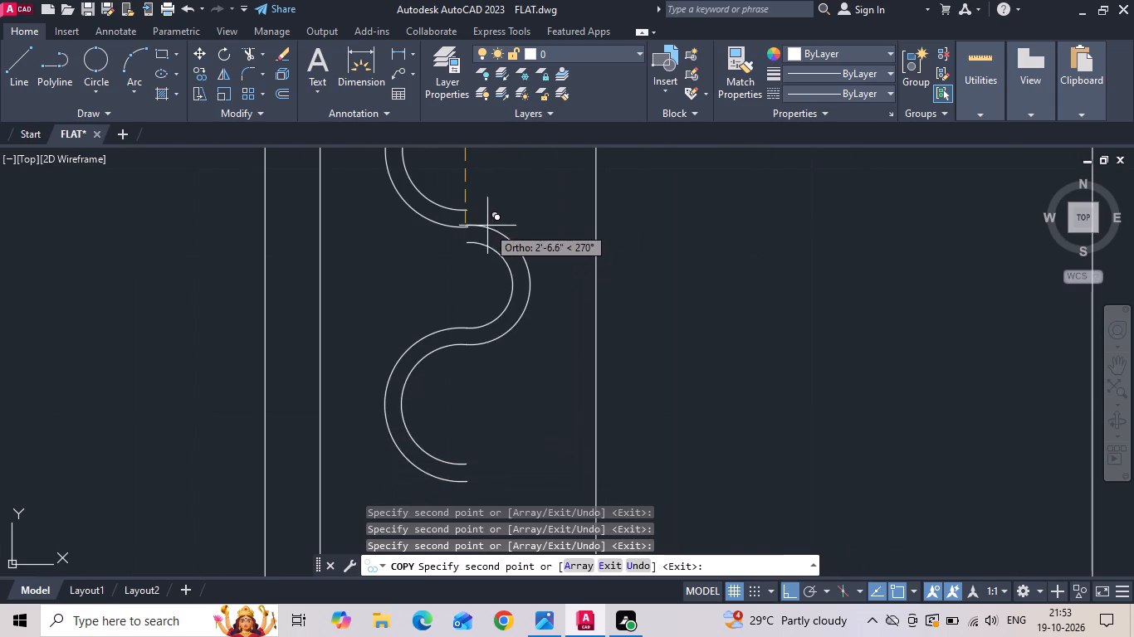
pyautogui.click(468, 206)
pyautogui.scroll(-8, 589, 268)
pyautogui.press('Escape')
# Mirror the whole upper curtain across a horizontal axis through the midpoint of the recess's long edge, keeping the source objects.
pyautogui.scroll(1, 594, 258)
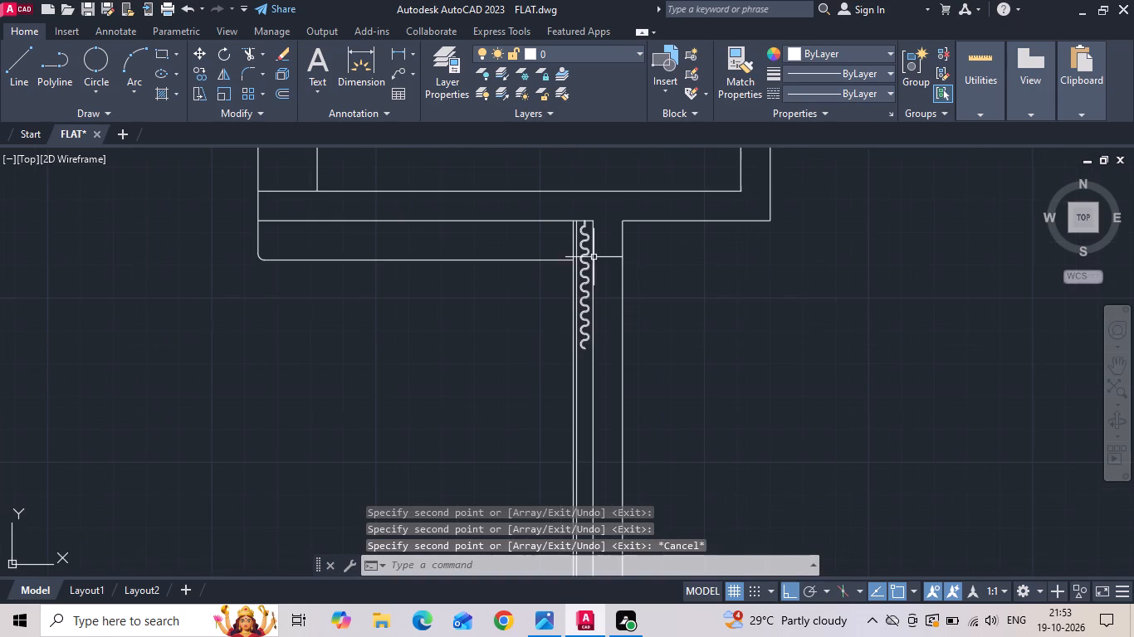
pyautogui.scroll(-2, 597, 265)
pyautogui.scroll(2, 589, 312)
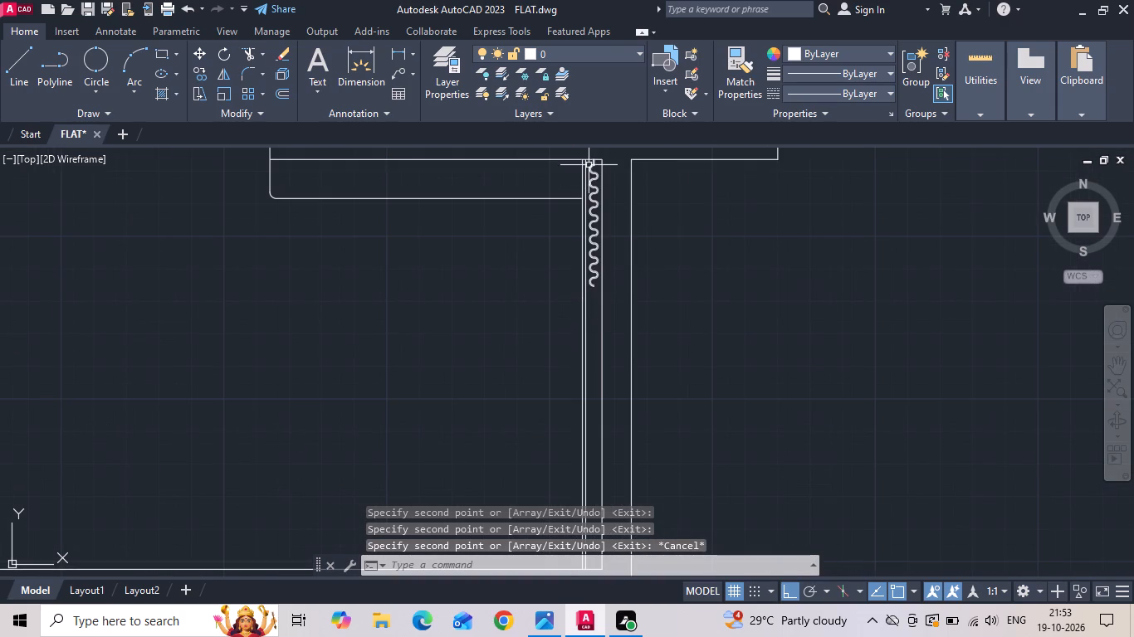
pyautogui.click(579, 148)
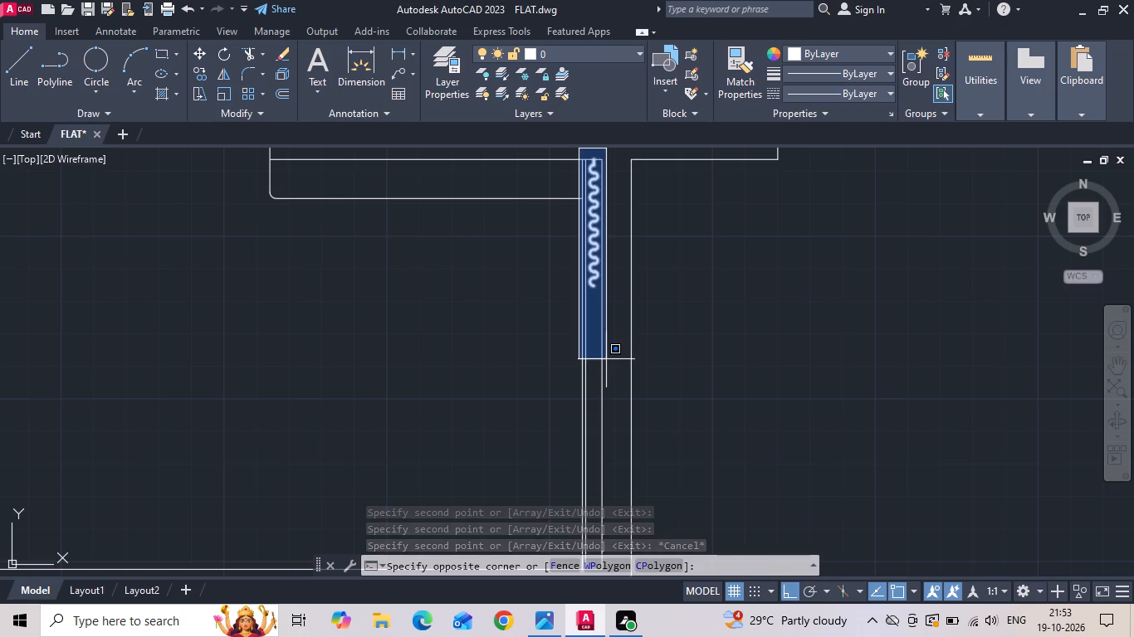
pyautogui.click(607, 360)
pyautogui.write('mi')
pyautogui.press('space')
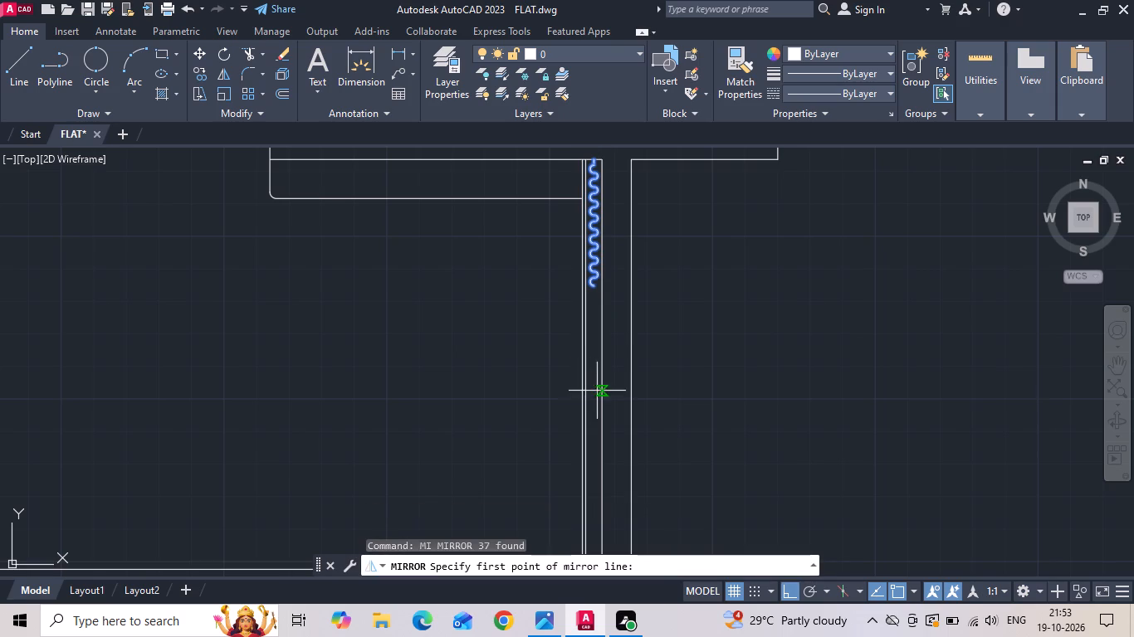
pyautogui.click(604, 365)
pyautogui.click(457, 367)
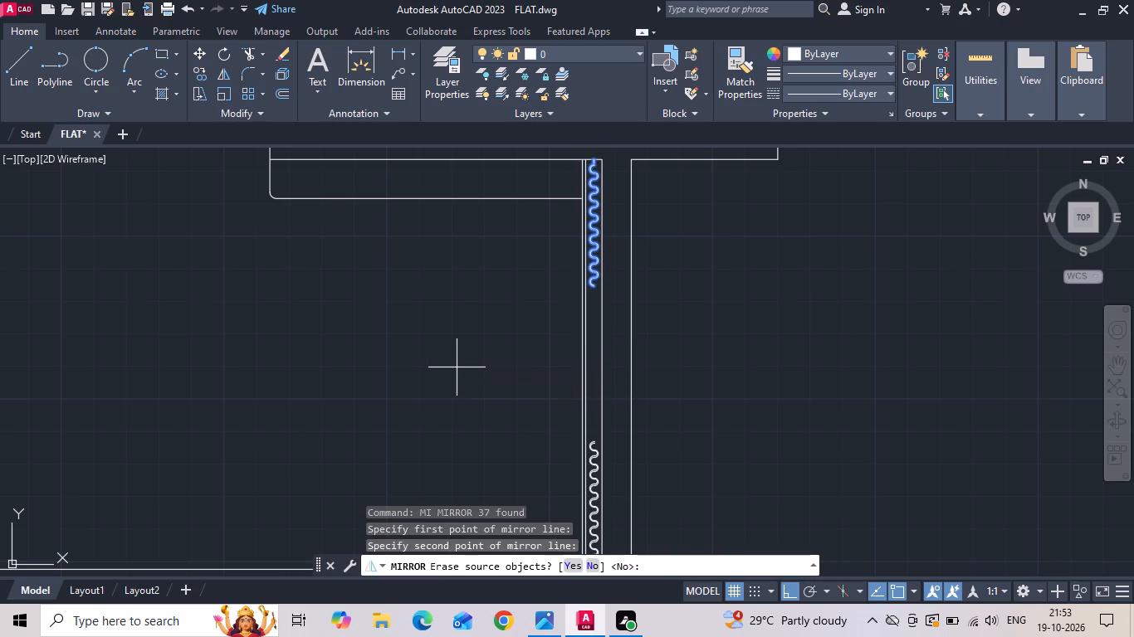
pyautogui.write('n')
pyautogui.press('space')
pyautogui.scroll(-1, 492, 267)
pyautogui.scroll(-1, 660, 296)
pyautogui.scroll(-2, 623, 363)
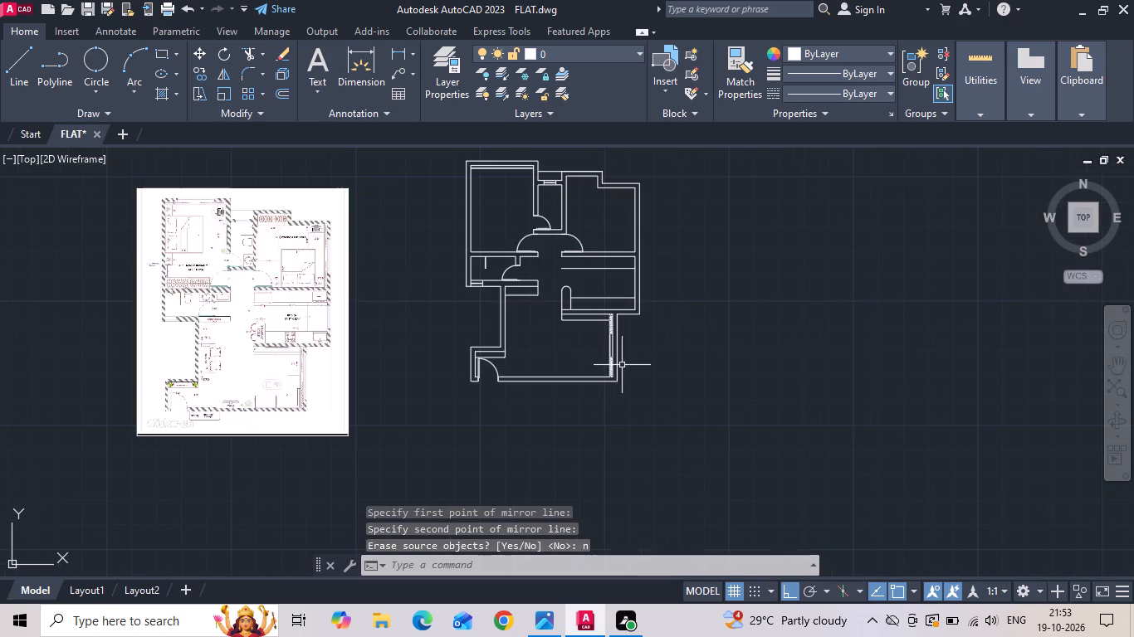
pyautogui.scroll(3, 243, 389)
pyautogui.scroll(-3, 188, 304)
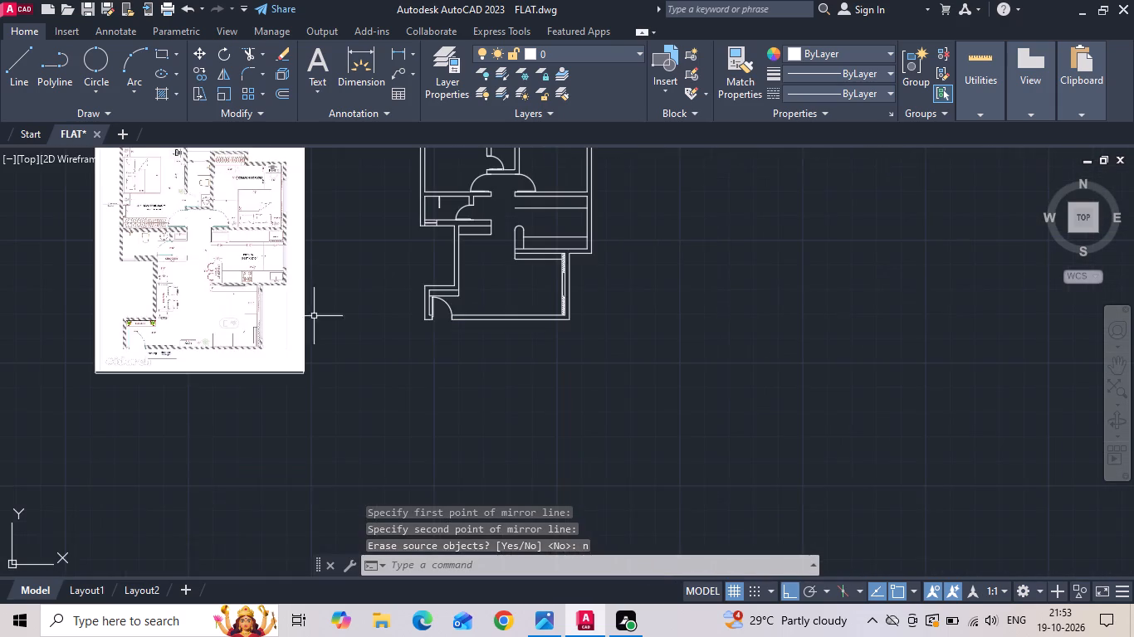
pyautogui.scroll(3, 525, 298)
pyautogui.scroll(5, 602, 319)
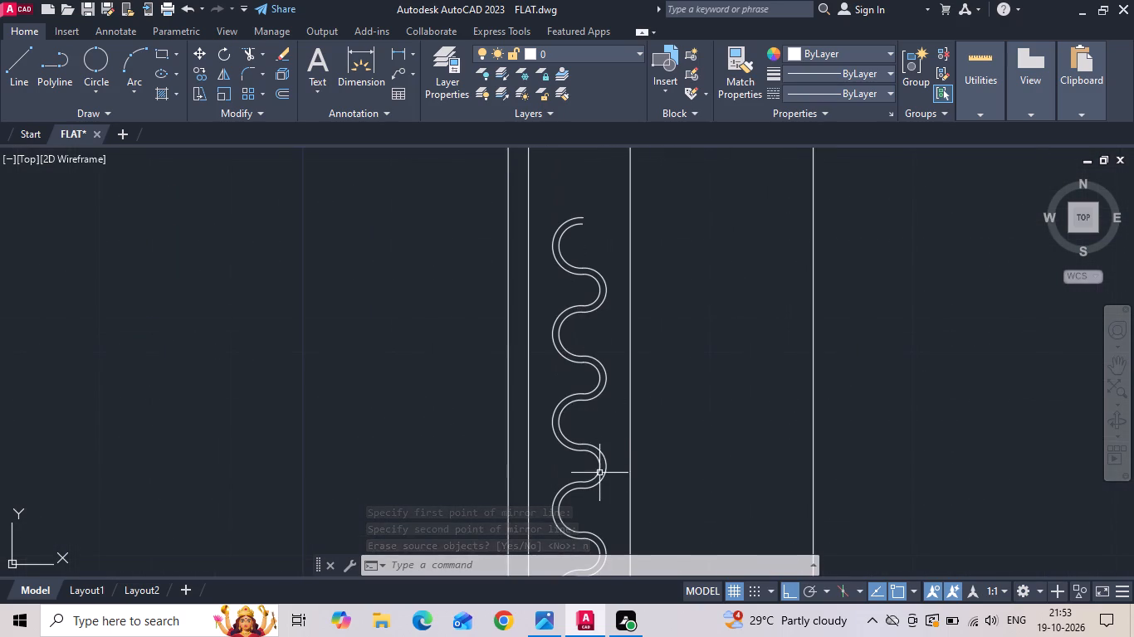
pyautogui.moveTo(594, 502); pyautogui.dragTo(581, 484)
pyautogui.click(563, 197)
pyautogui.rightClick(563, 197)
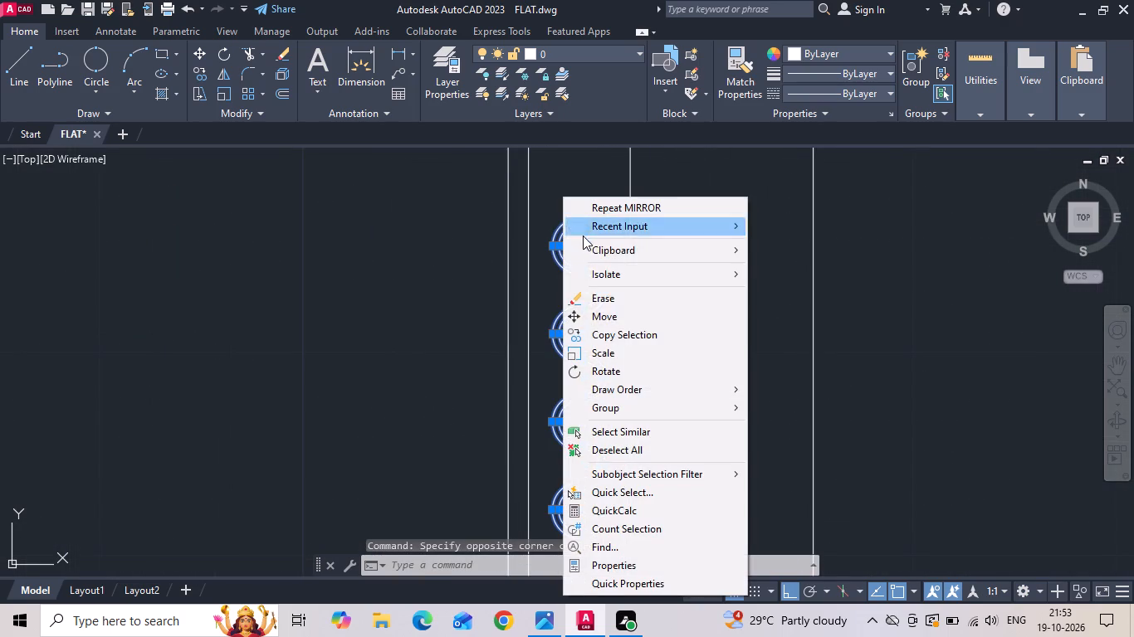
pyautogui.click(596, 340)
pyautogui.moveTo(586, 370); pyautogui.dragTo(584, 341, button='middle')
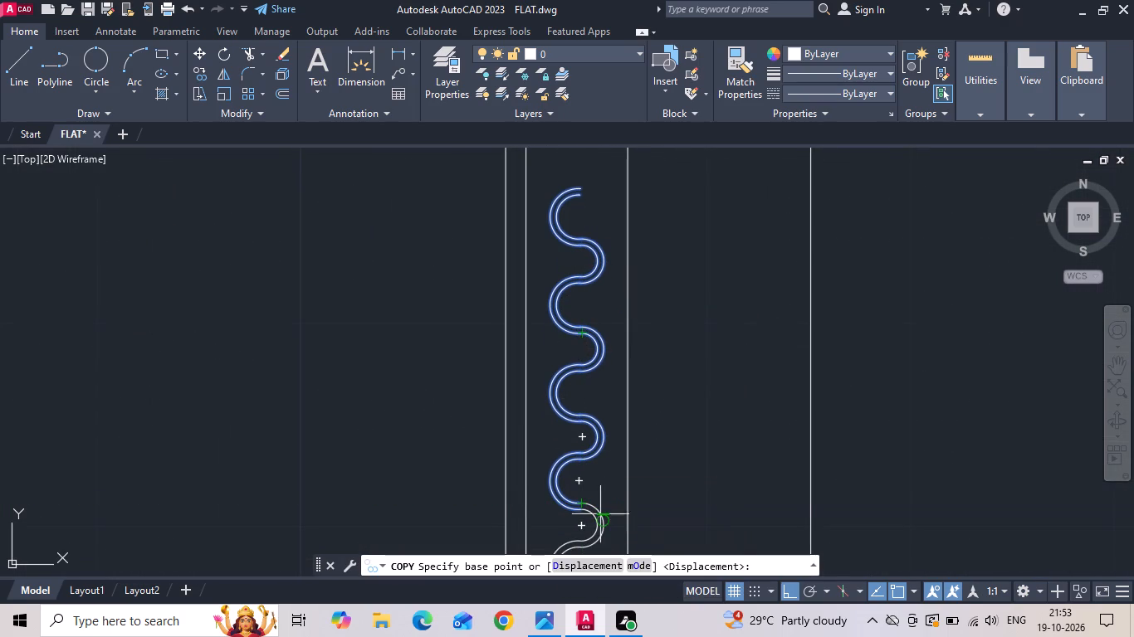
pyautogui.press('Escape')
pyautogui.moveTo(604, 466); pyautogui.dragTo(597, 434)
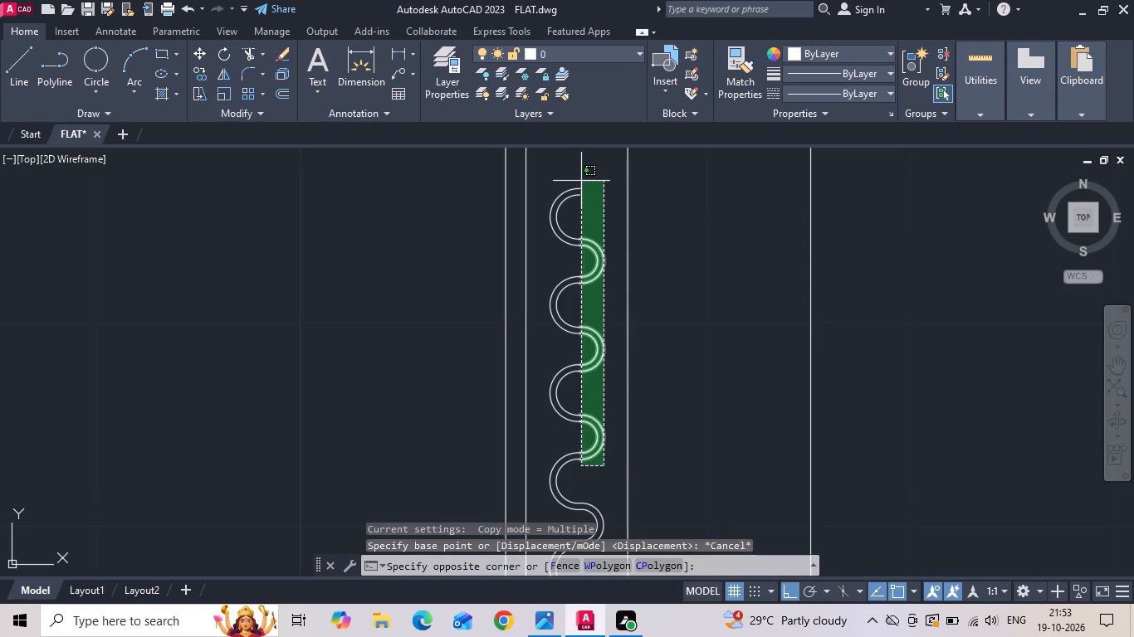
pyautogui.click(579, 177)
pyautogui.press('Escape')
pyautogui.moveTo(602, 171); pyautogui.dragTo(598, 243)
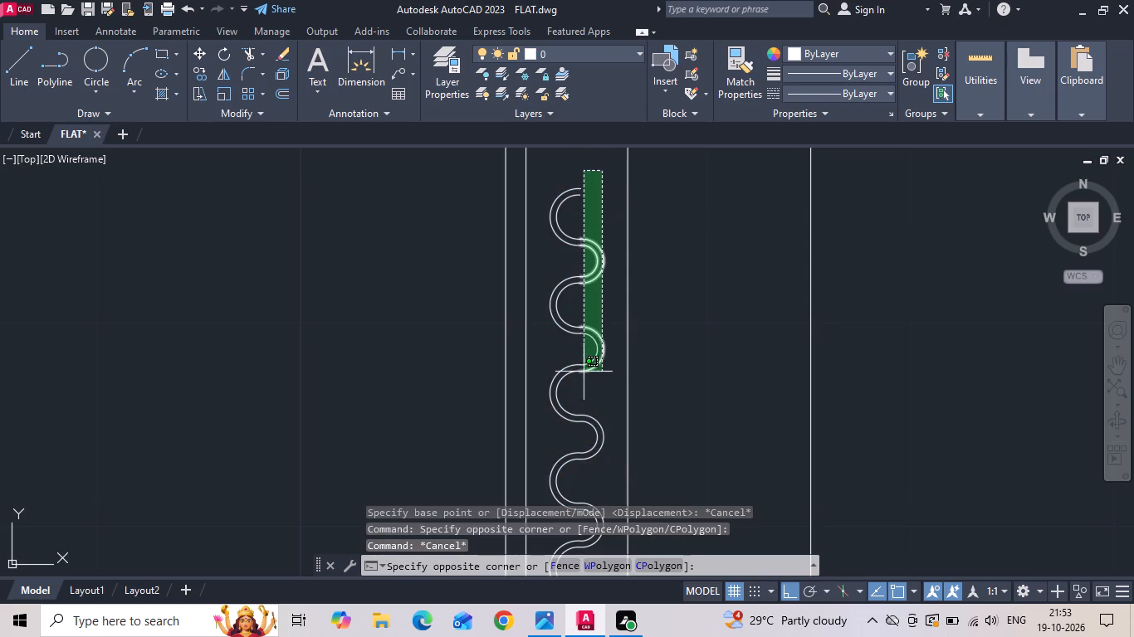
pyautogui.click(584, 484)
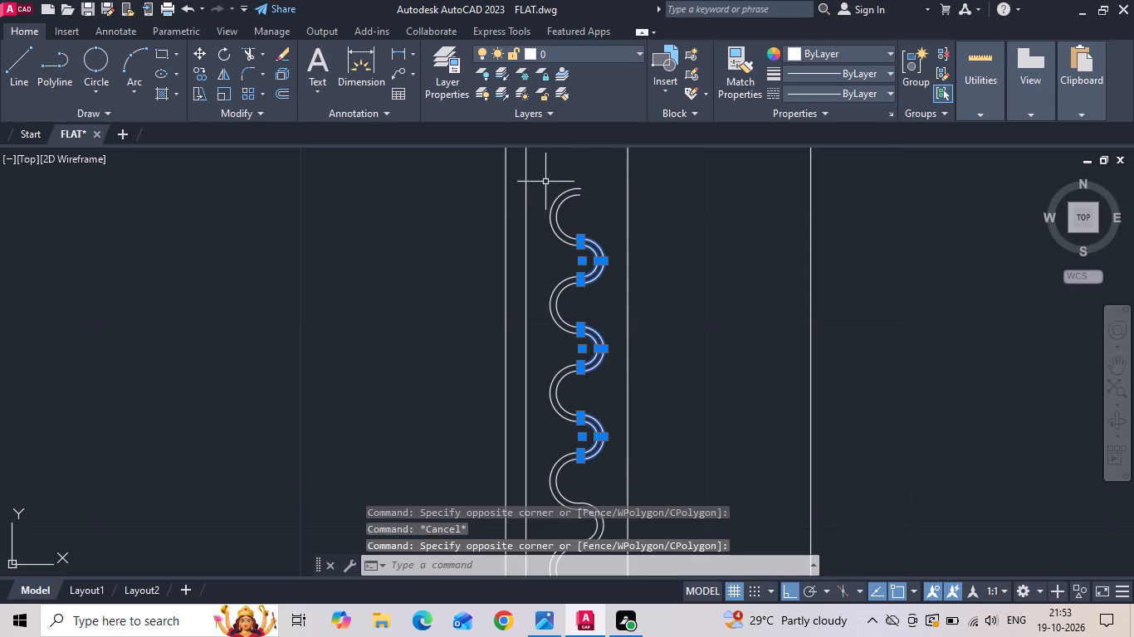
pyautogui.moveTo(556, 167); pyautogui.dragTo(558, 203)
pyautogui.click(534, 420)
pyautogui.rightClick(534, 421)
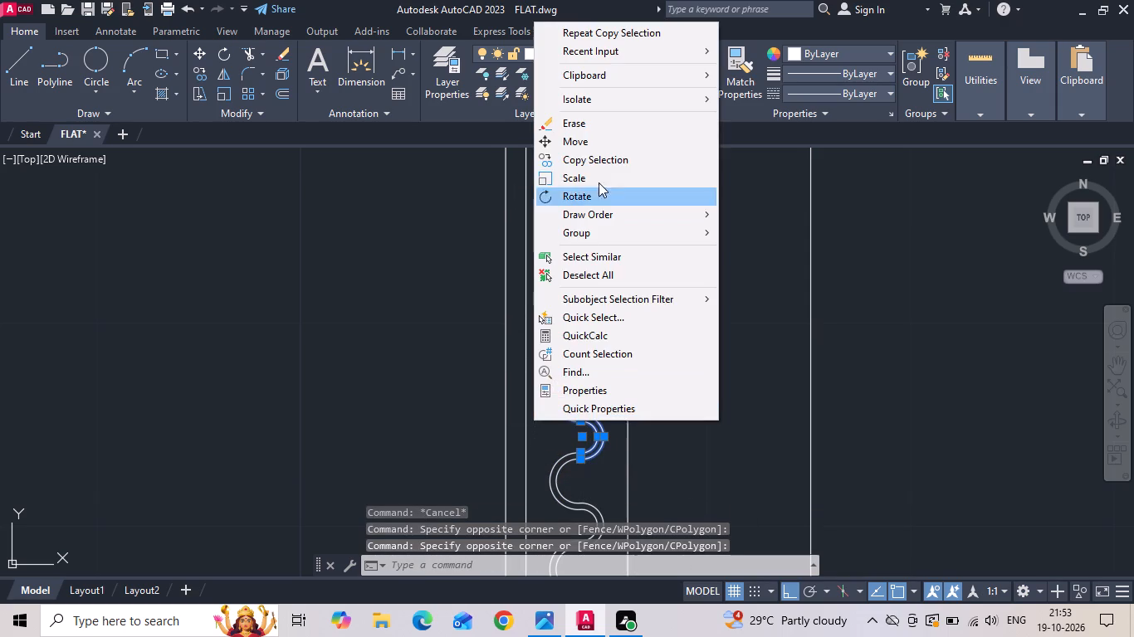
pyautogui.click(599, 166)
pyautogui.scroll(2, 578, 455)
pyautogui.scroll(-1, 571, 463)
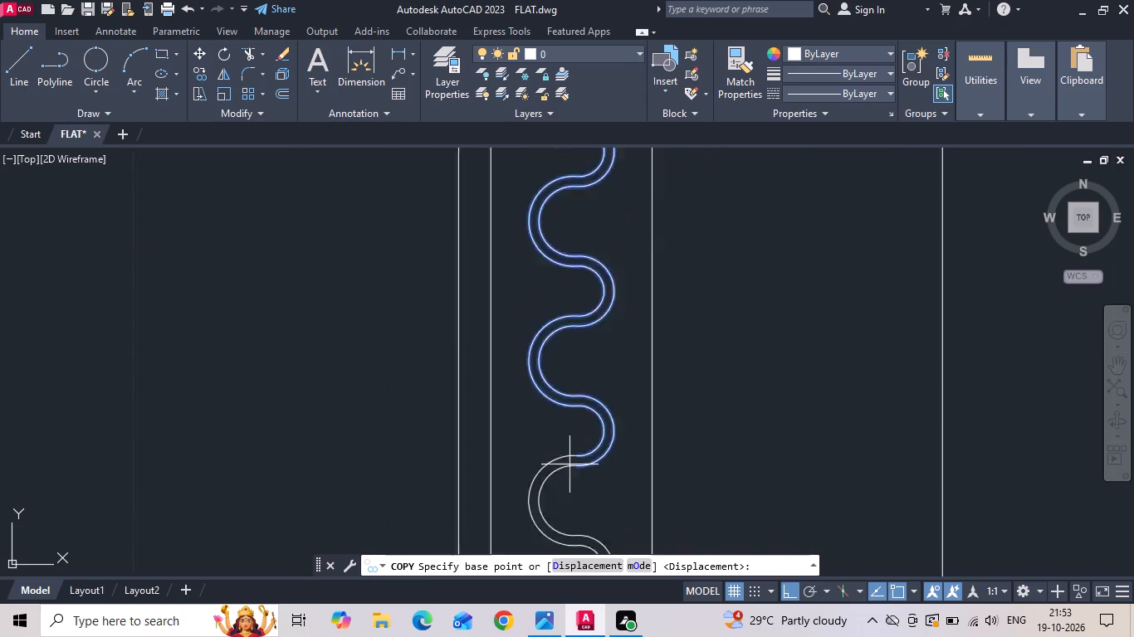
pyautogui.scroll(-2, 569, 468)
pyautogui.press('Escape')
# Copy the top four left-hand and four right-hand bends of the mirrored lower curtain so their lower endpoint meets its upper open end.
pyautogui.moveTo(584, 277); pyautogui.dragTo(581, 314)
pyautogui.moveTo(551, 430); pyautogui.dragTo(563, 300, button='middle')
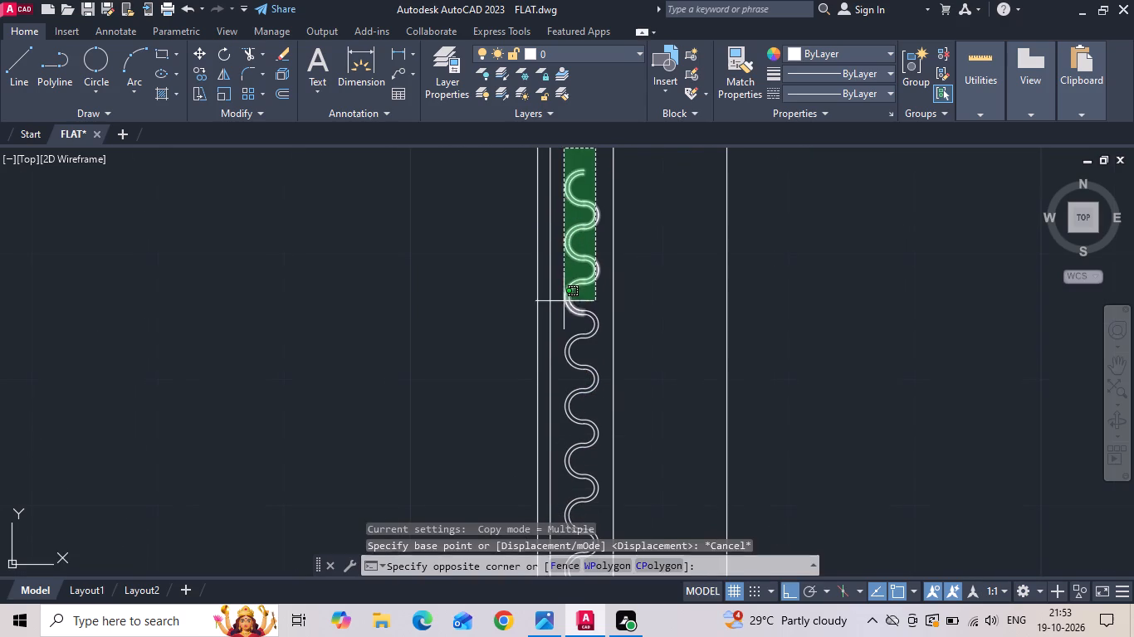
pyautogui.click(565, 382)
pyautogui.rightClick(565, 382)
pyautogui.rightClick(565, 382)
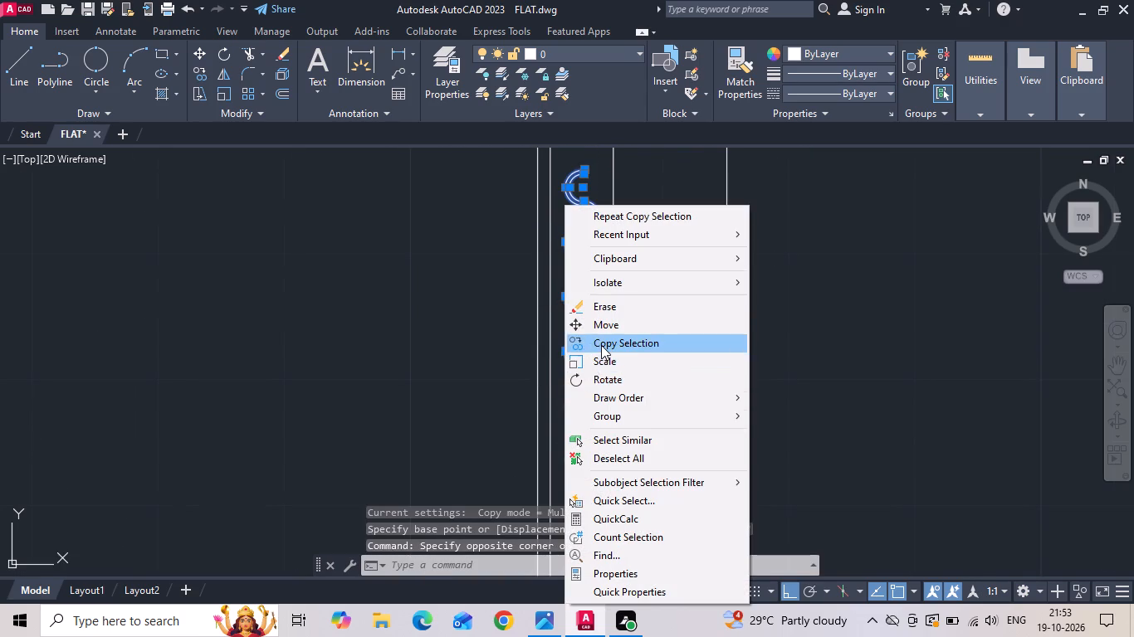
pyautogui.click(601, 345)
pyautogui.scroll(6, 593, 384)
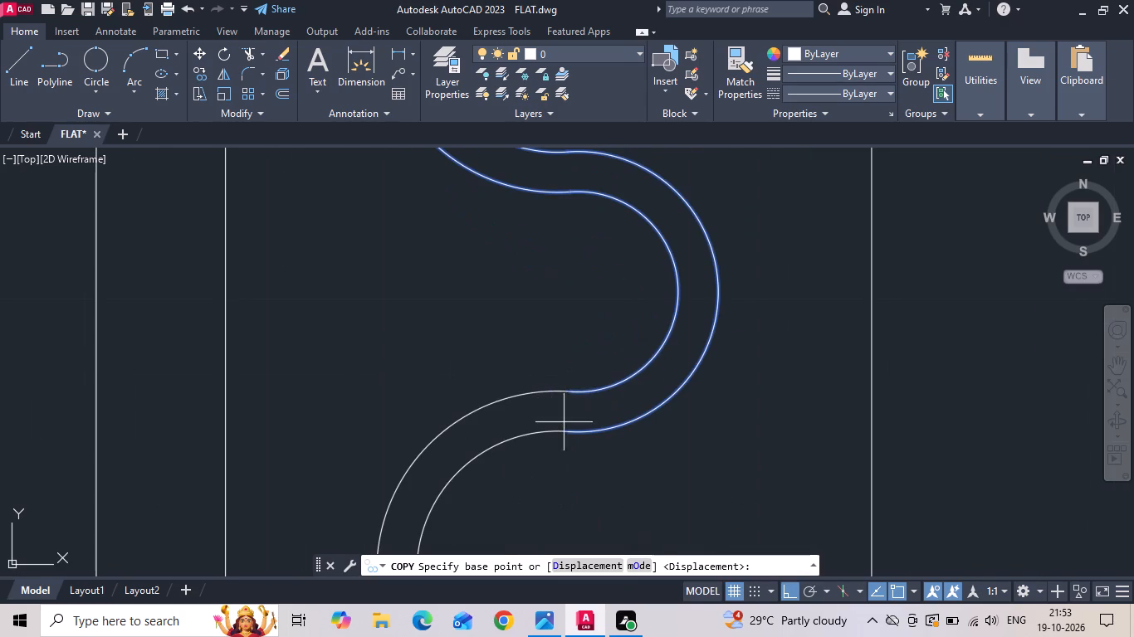
pyautogui.scroll(3, 556, 390)
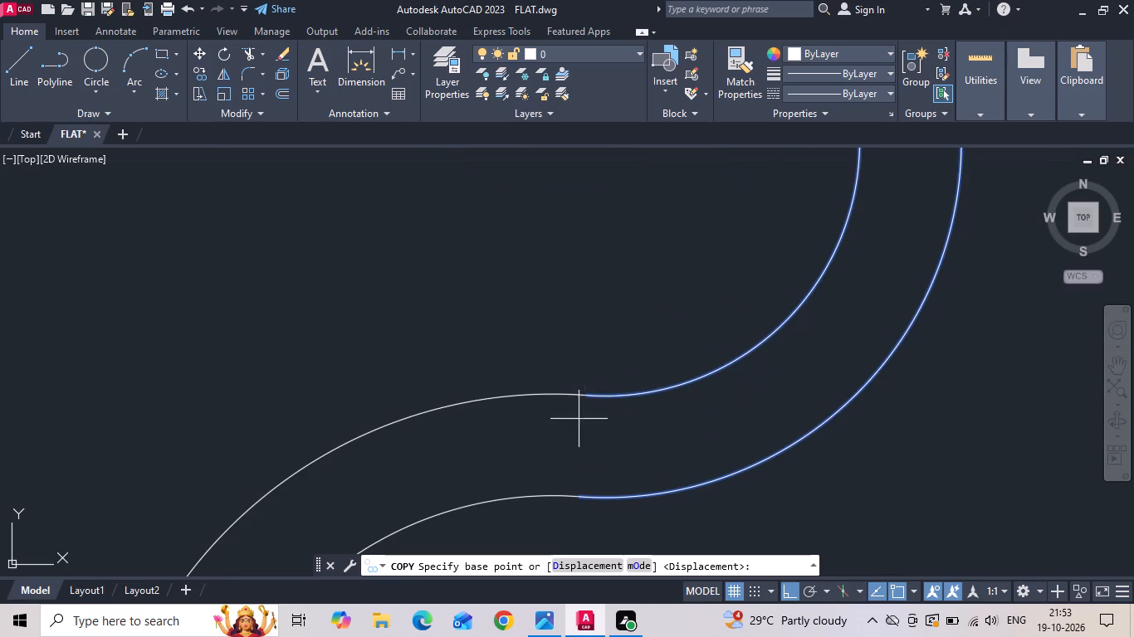
pyautogui.click(589, 393)
pyautogui.scroll(-7, 586, 422)
pyautogui.scroll(3, 580, 236)
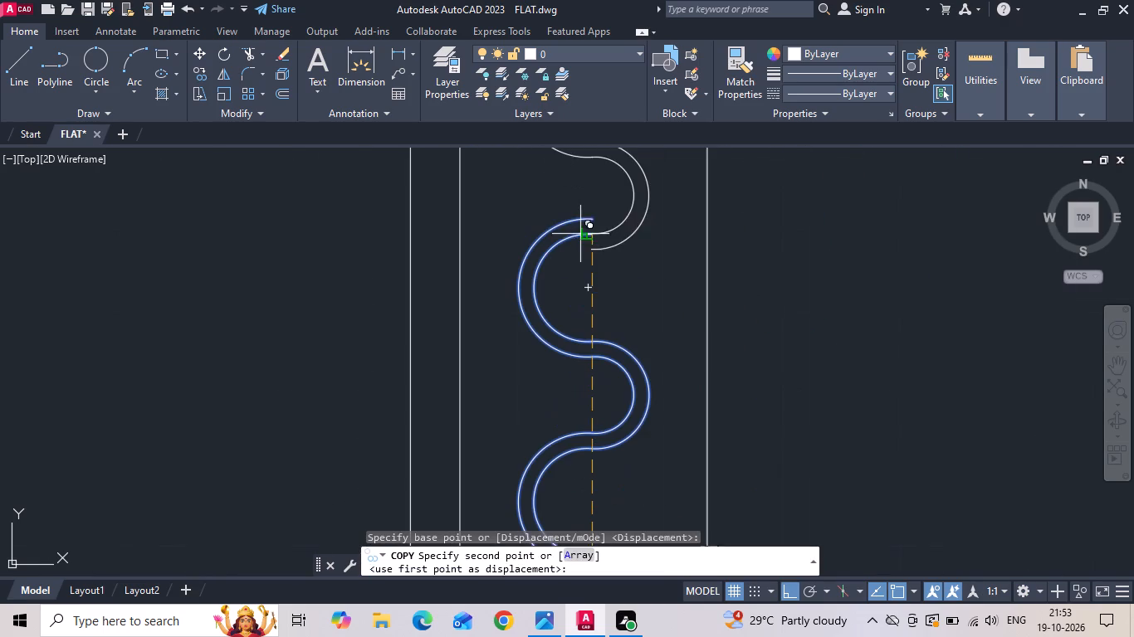
pyautogui.scroll(3, 594, 216)
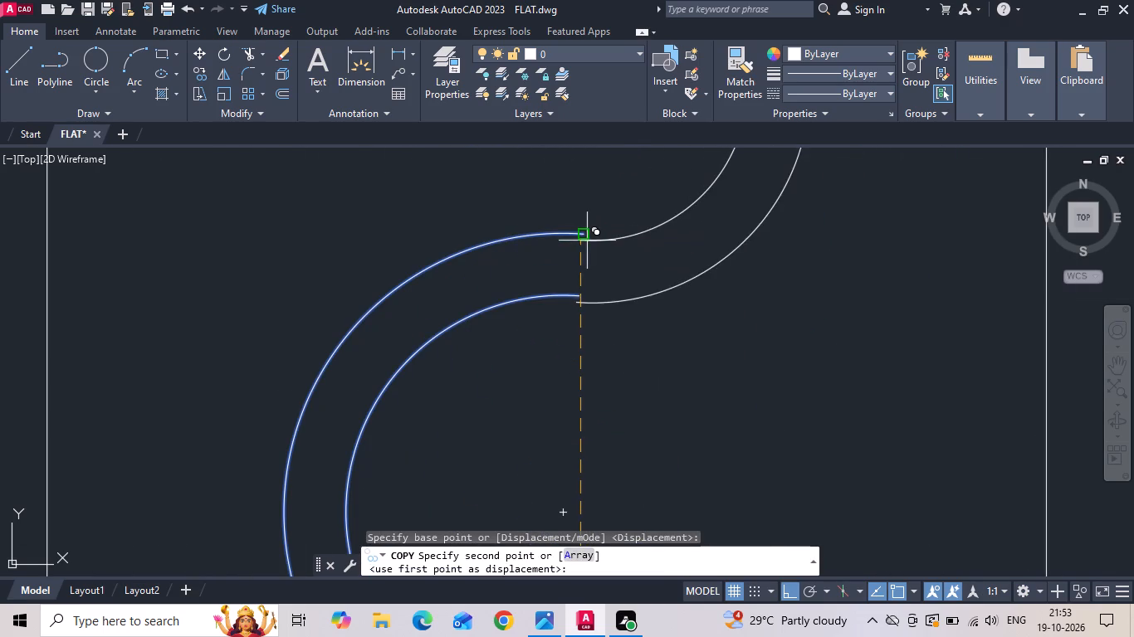
pyautogui.click(587, 234)
pyautogui.scroll(-7, 550, 337)
pyautogui.press('Escape')
pyautogui.scroll(-2, 587, 306)
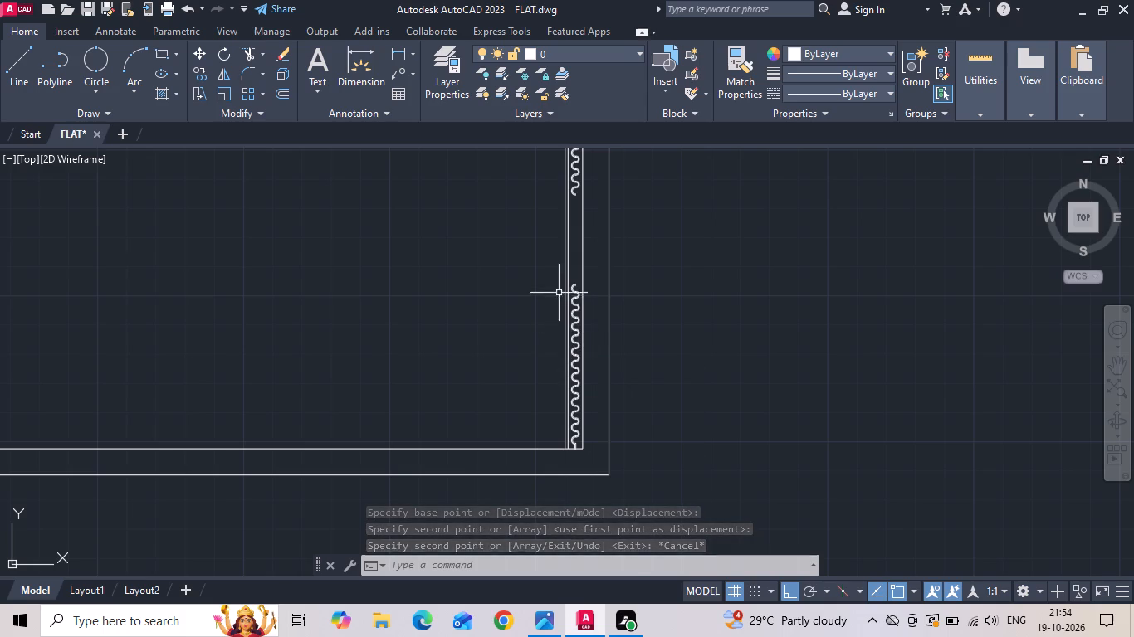
# Copy the lowest run of left-hand and right-hand bends of the upper curtain so its top endpoint meets the chain's lower open end.
pyautogui.scroll(1, 559, 293)
pyautogui.moveTo(559, 292); pyautogui.dragTo(550, 401, button='middle')
pyautogui.scroll(3, 575, 205)
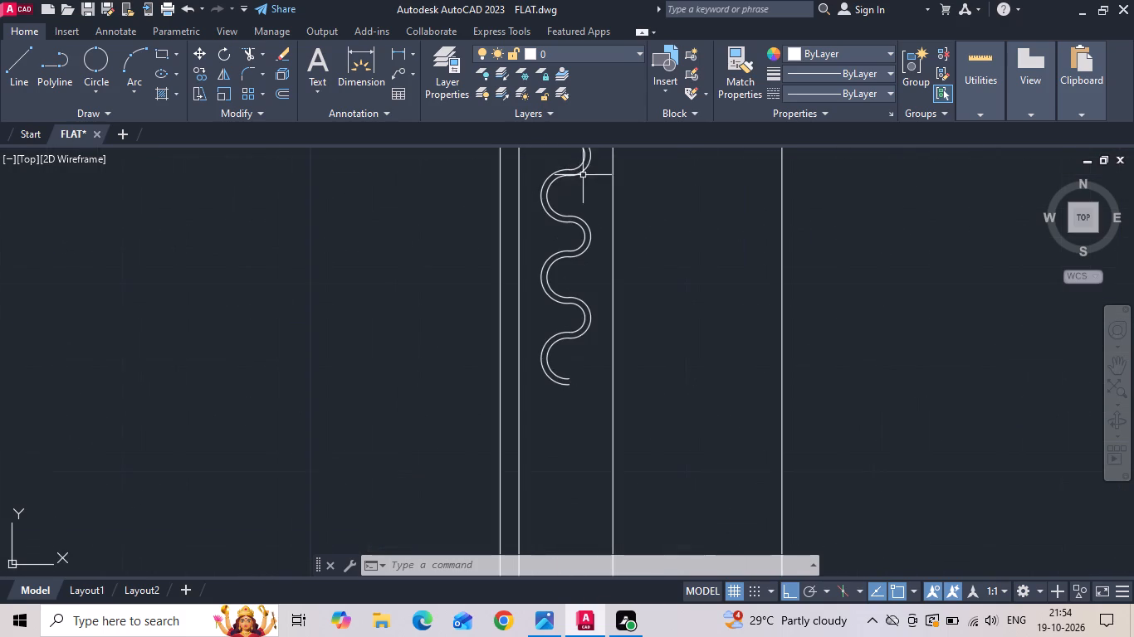
pyautogui.moveTo(595, 201); pyautogui.dragTo(597, 238, button='middle')
pyautogui.moveTo(595, 168); pyautogui.dragTo(596, 202)
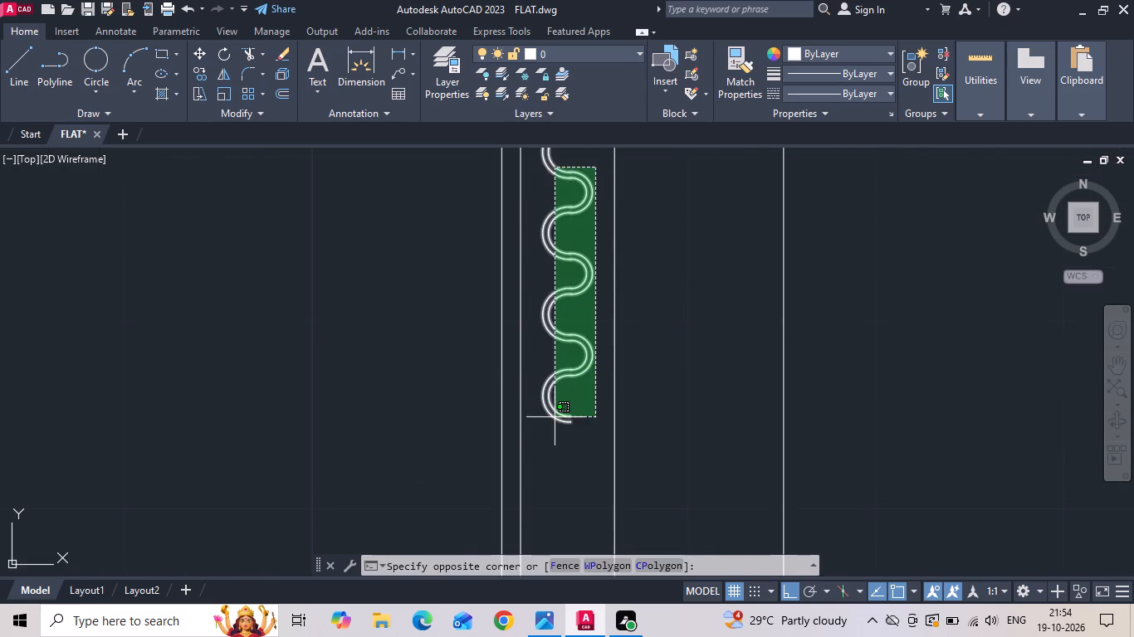
pyautogui.click(555, 446)
pyautogui.scroll(-1, 582, 397)
pyautogui.scroll(2, 572, 204)
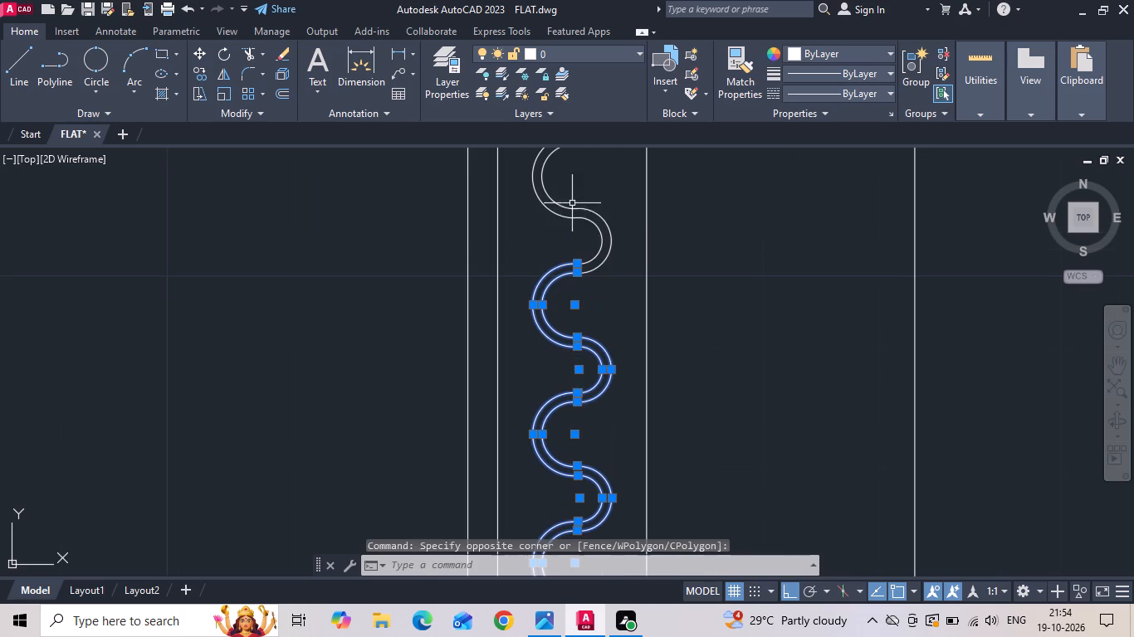
pyautogui.moveTo(624, 213); pyautogui.dragTo(611, 229)
pyautogui.click(594, 240)
pyautogui.rightClick(593, 240)
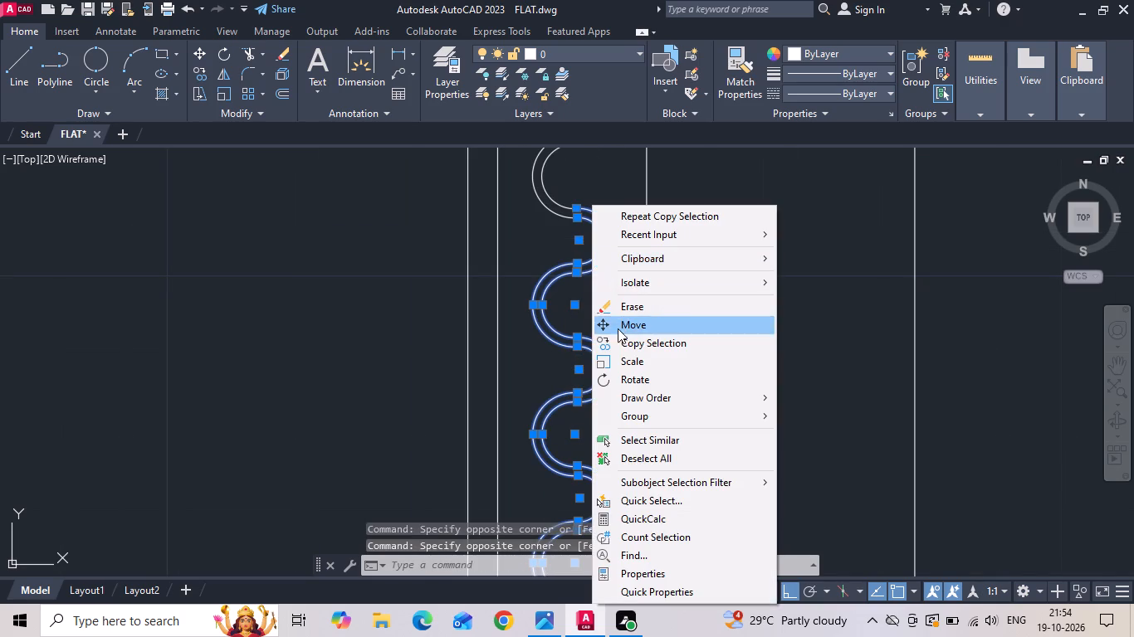
pyautogui.click(618, 340)
pyautogui.scroll(3, 581, 201)
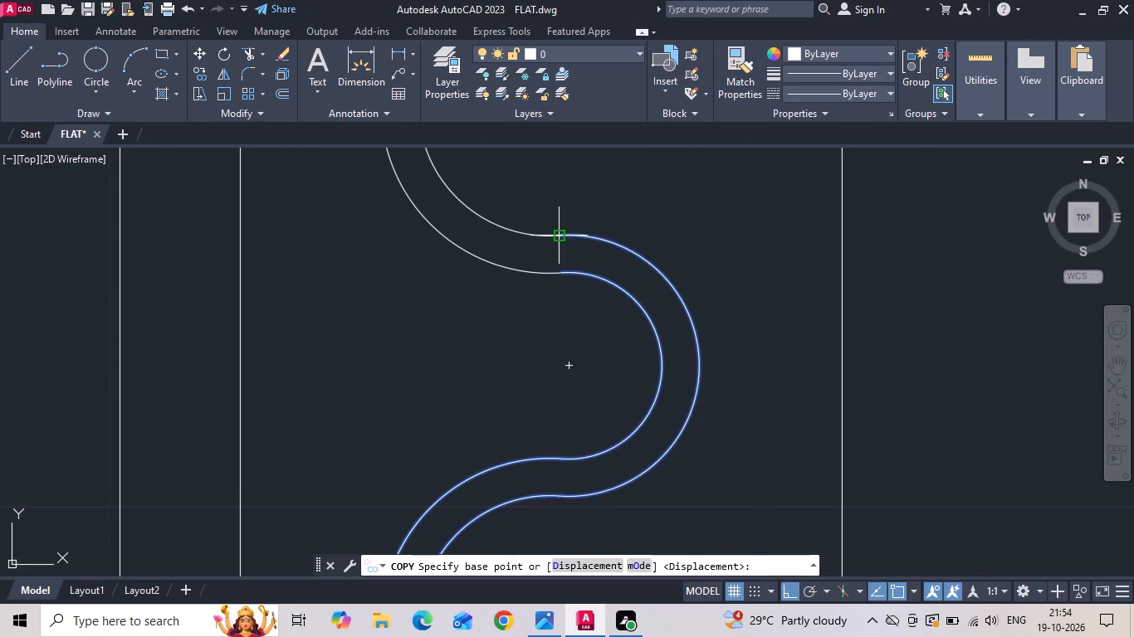
pyautogui.click(556, 231)
pyautogui.scroll(-4, 557, 225)
pyautogui.moveTo(538, 410); pyautogui.dragTo(578, 67, button='middle')
pyautogui.scroll(2, 579, 183)
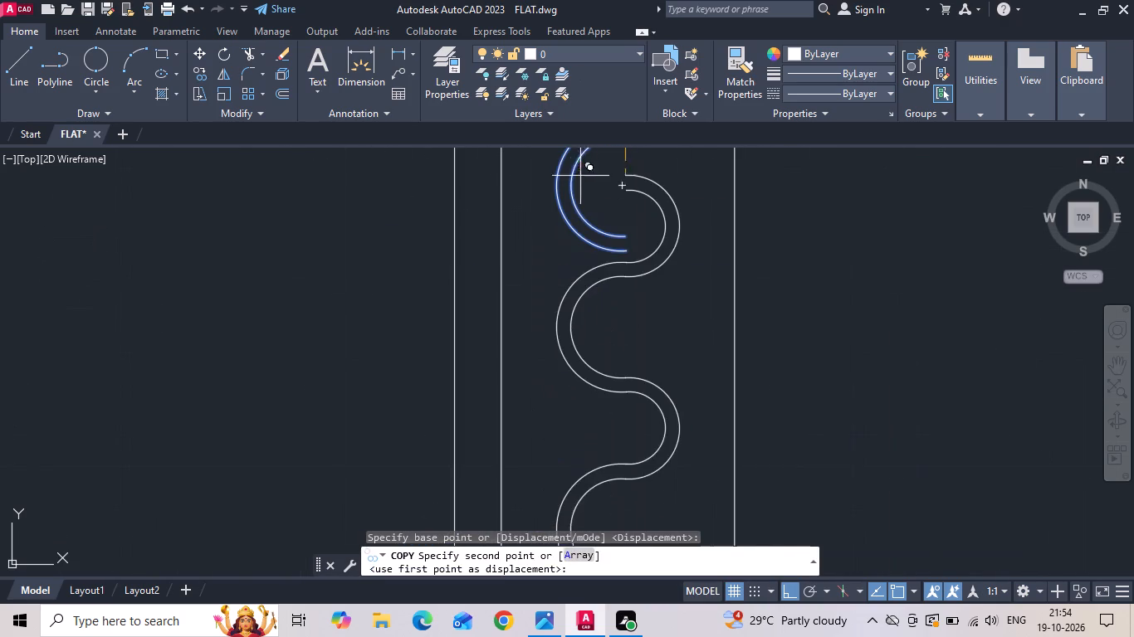
pyautogui.click(629, 233)
pyautogui.scroll(-4, 569, 205)
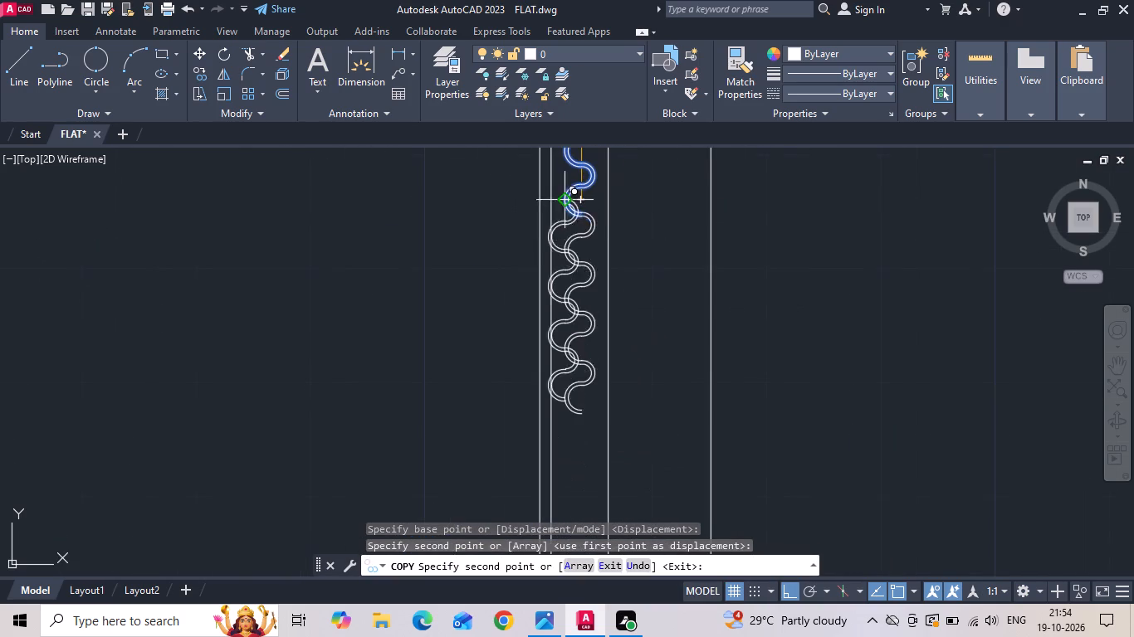
pyautogui.press('Escape')
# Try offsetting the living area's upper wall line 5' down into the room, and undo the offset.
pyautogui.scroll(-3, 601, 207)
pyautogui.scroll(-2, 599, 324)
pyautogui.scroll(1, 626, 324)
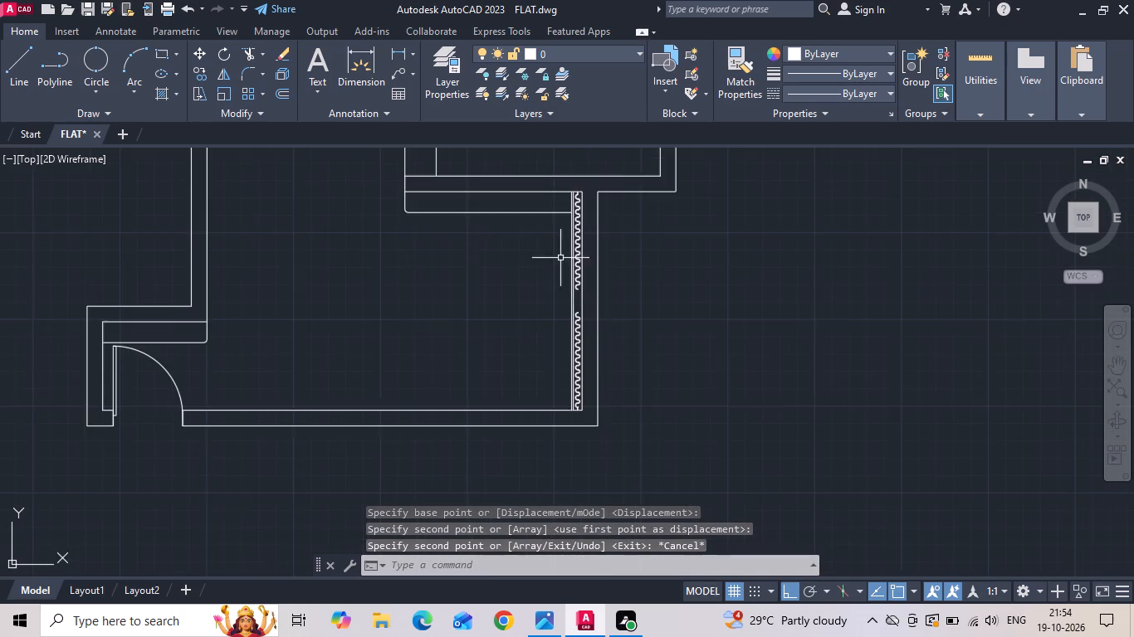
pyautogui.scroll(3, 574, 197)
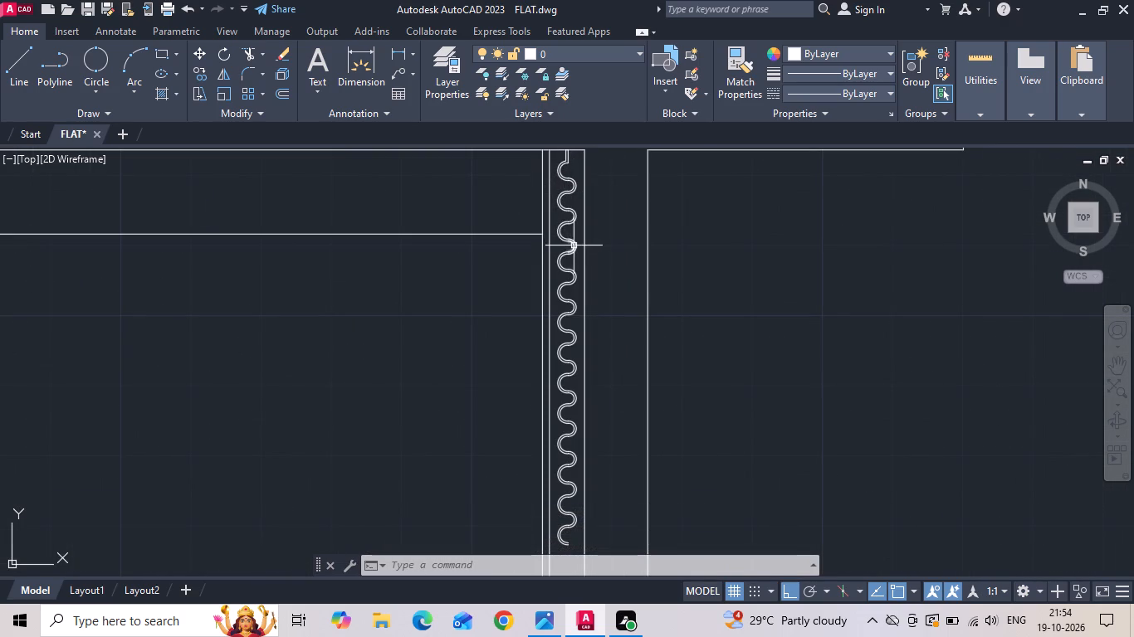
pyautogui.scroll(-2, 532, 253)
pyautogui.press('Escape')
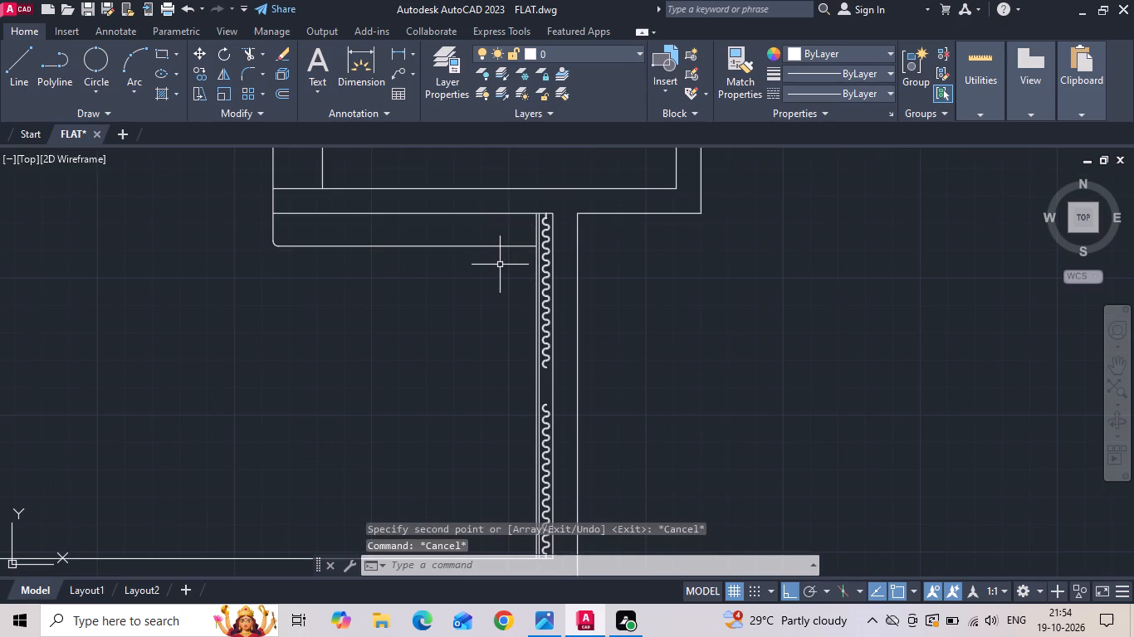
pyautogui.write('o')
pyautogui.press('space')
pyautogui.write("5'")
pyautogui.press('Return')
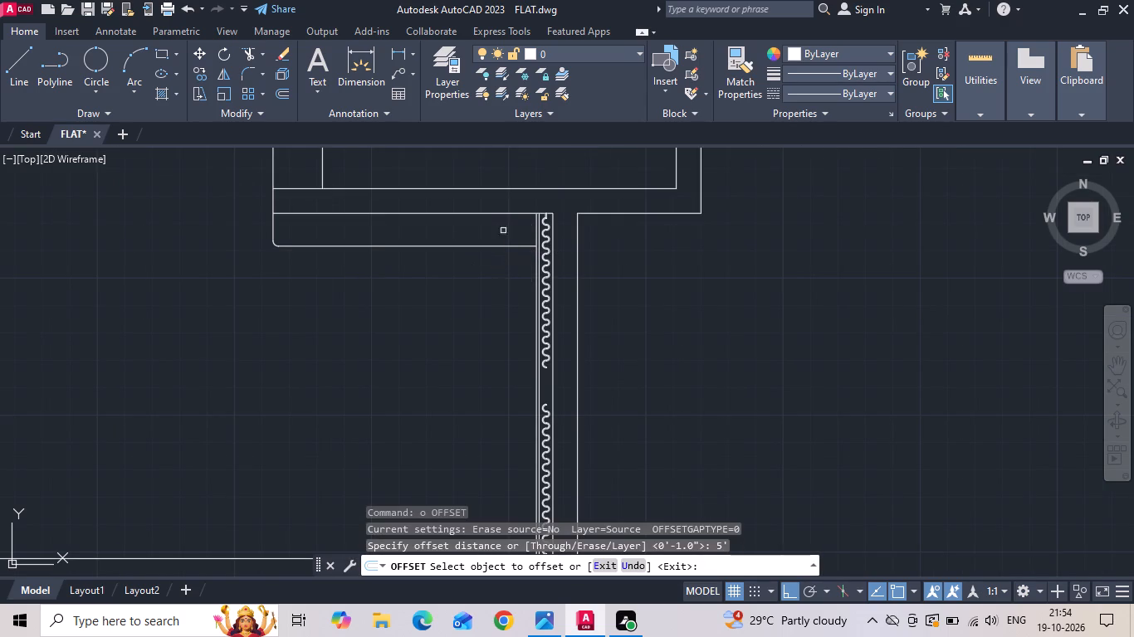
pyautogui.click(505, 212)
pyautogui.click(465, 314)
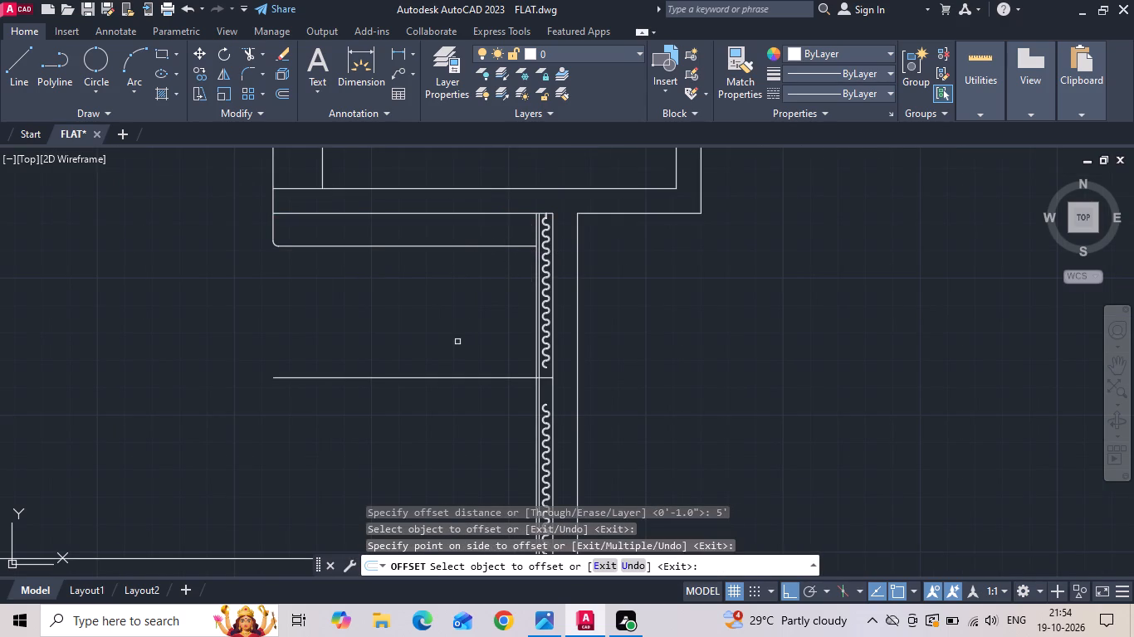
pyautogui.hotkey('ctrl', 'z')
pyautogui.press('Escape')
# Offset the living area's upper wall line downward and its lower inner wall line upward by 4' as curtain length guides.
pyautogui.write("o 4'")
pyautogui.press('Return')
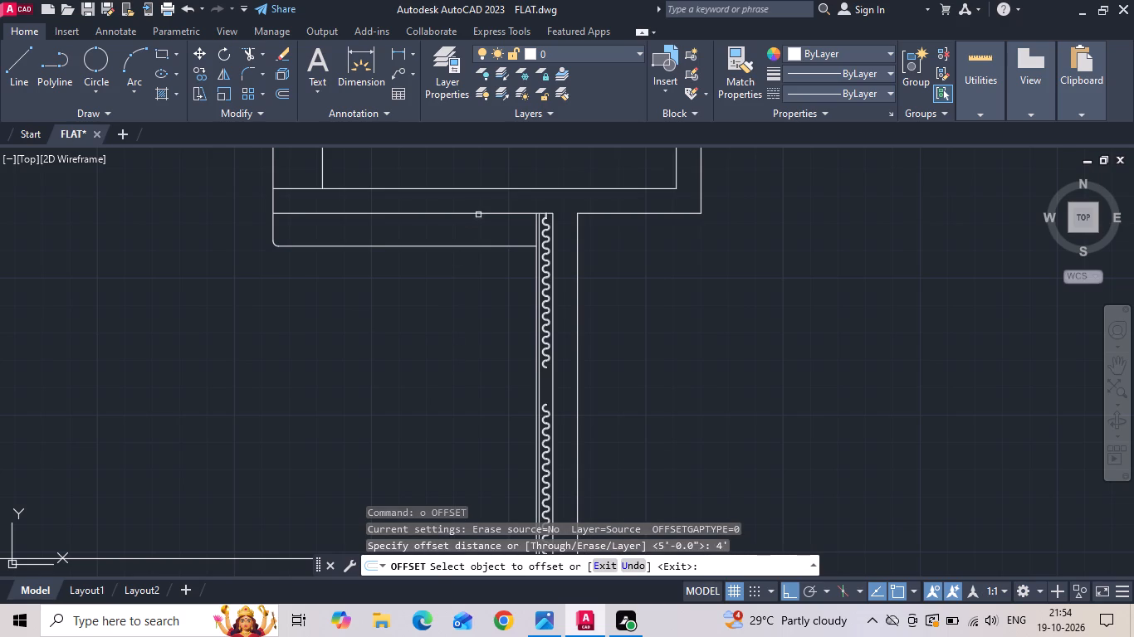
pyautogui.moveTo(478, 212); pyautogui.dragTo(474, 238)
pyautogui.click(447, 318)
pyautogui.moveTo(452, 303); pyautogui.dragTo(483, 226, button='middle')
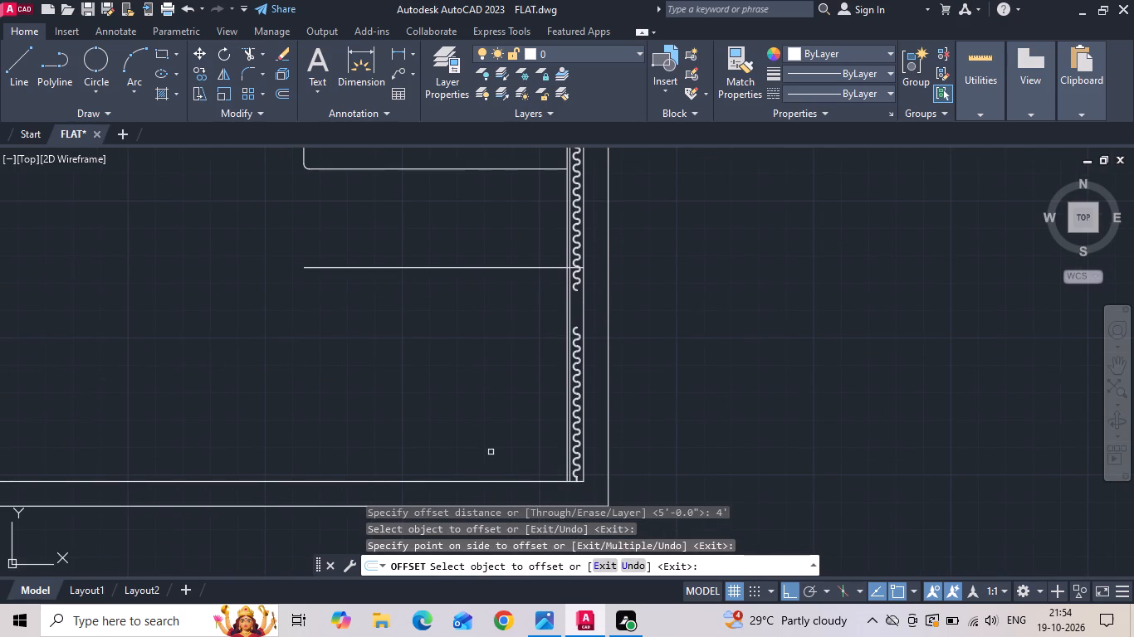
pyautogui.click(481, 480)
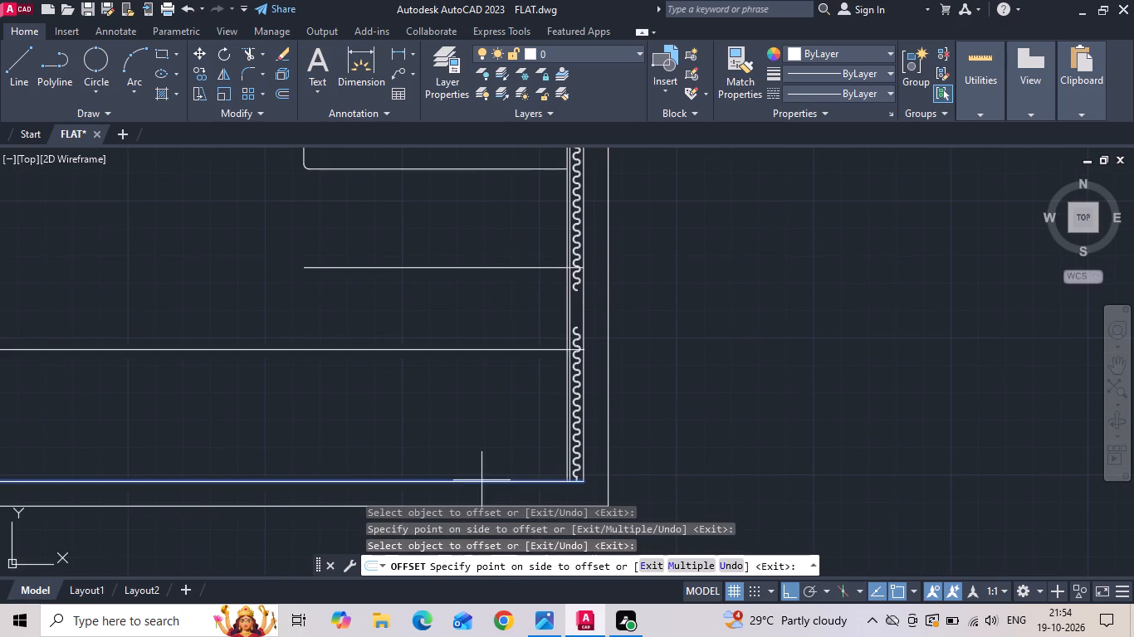
pyautogui.click(505, 407)
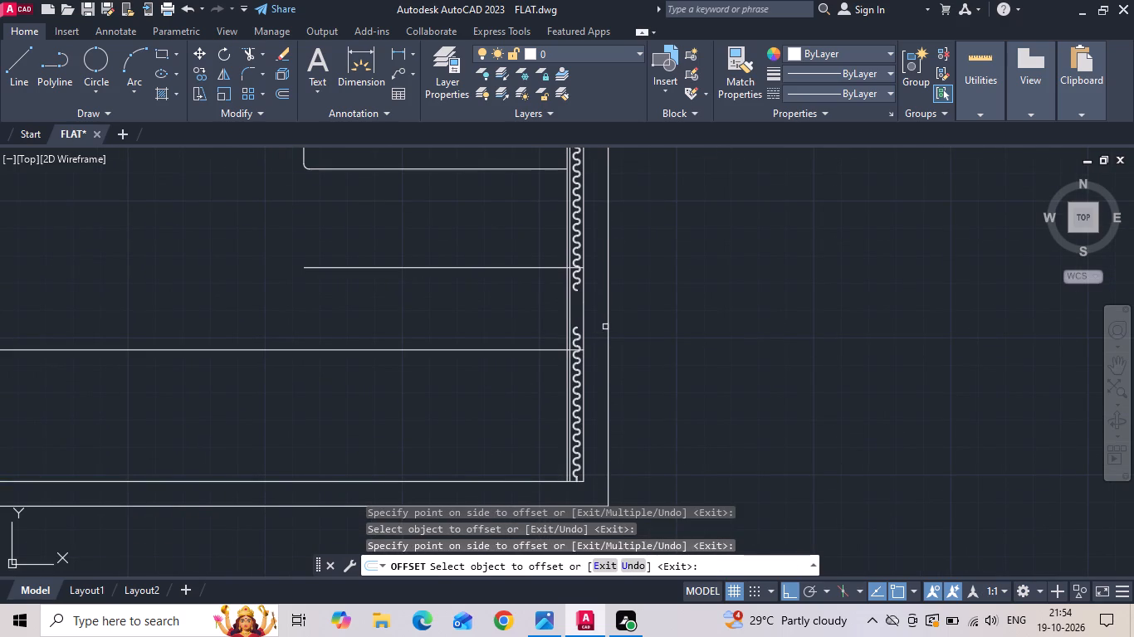
pyautogui.press('Escape')
# Delete the last three double-line bends of the upper and lower curtains that extend past the guide lines.
pyautogui.scroll(3, 577, 275)
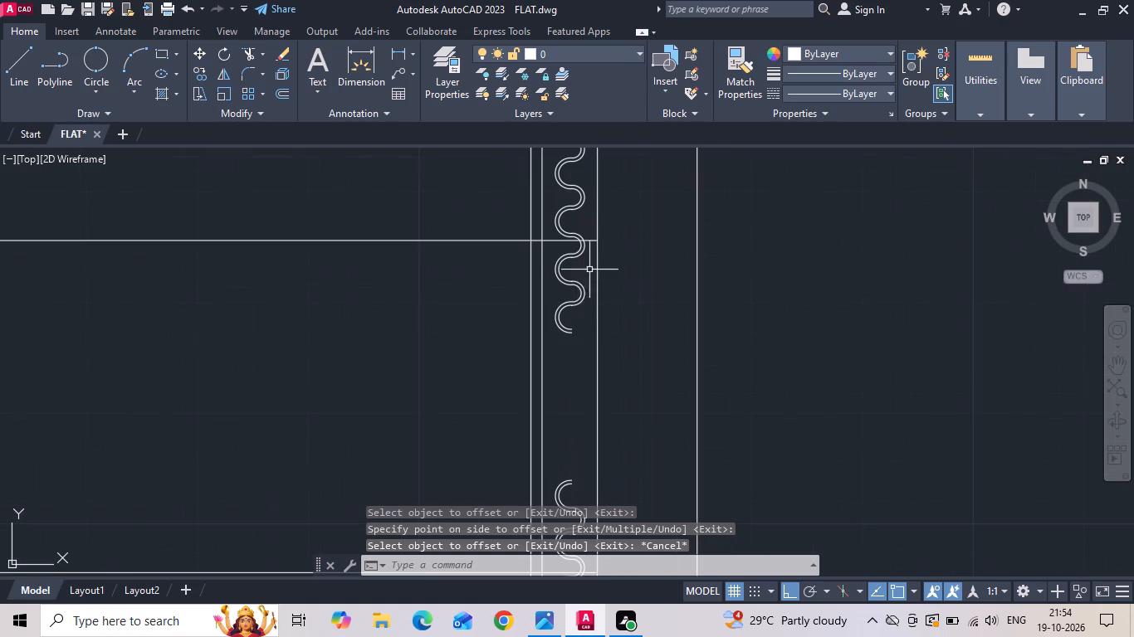
pyautogui.moveTo(593, 271); pyautogui.dragTo(579, 309)
pyautogui.click(555, 351)
pyautogui.moveTo(551, 305); pyautogui.dragTo(564, 197, button='middle')
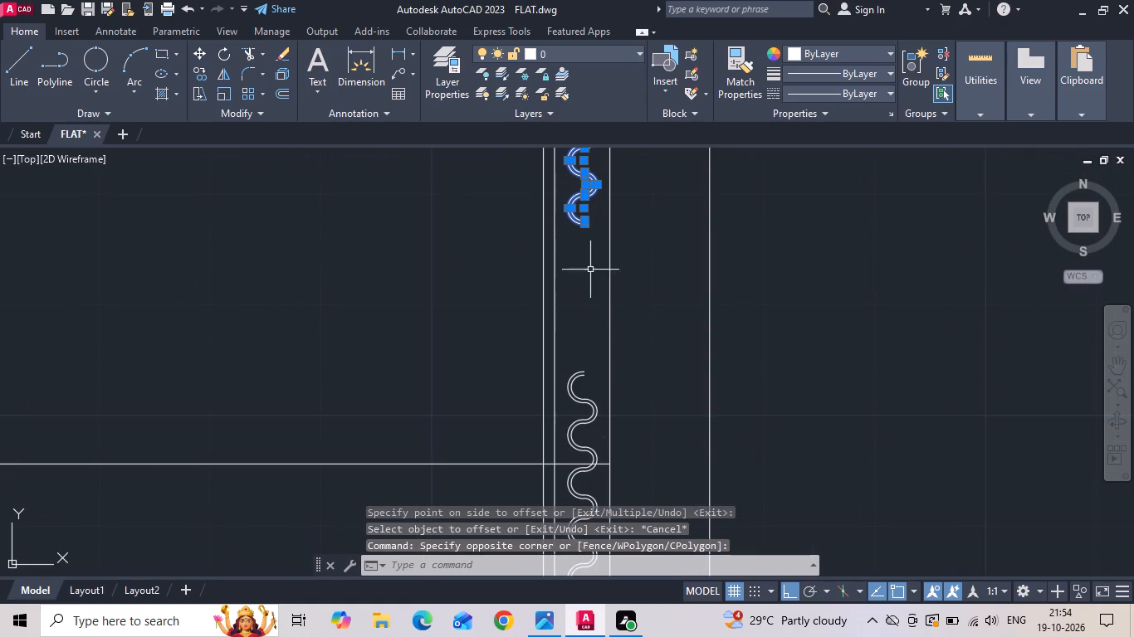
pyautogui.moveTo(587, 344); pyautogui.dragTo(579, 371)
pyautogui.click(565, 433)
pyautogui.press('Delete')
# Delete the two horizontal guide lines crossing the living area.
pyautogui.scroll(-2, 570, 414)
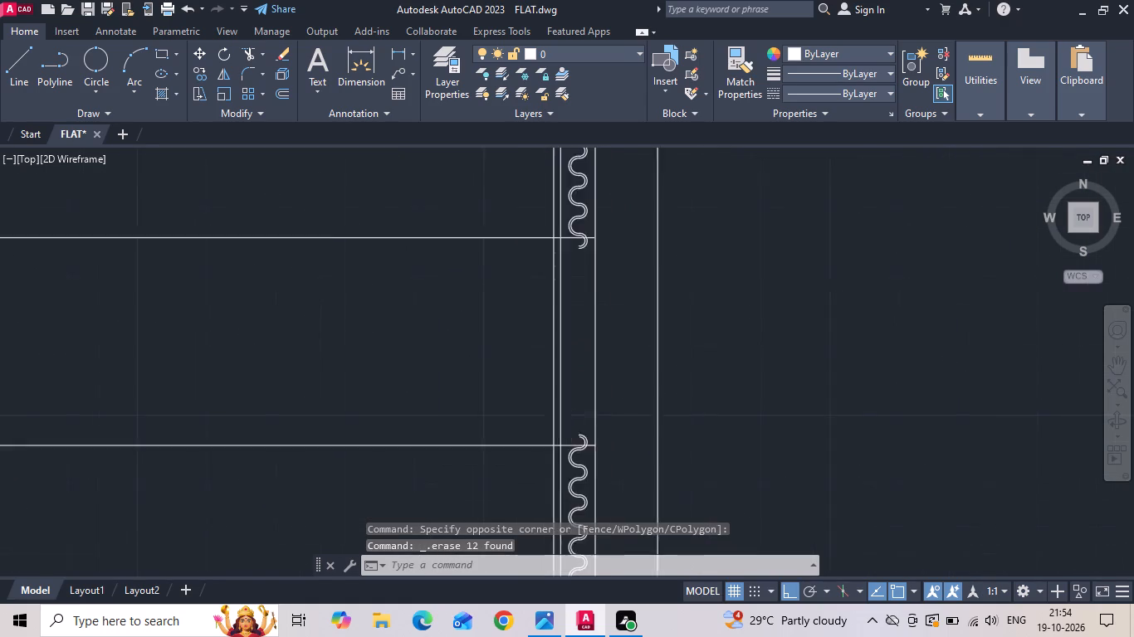
pyautogui.moveTo(504, 459); pyautogui.dragTo(473, 353)
pyautogui.click(428, 177)
pyautogui.press('Delete')
# Copy both curtains with their recess lines and the adjacent outer wall line straight up to the empty area above the plan.
pyautogui.scroll(-2, 565, 293)
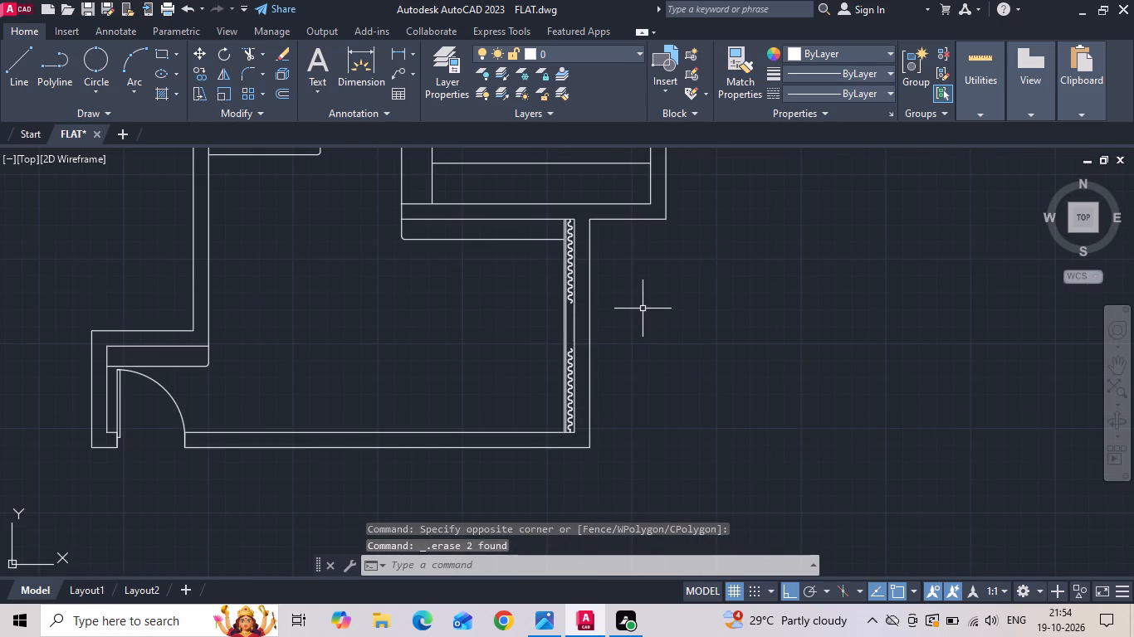
pyautogui.scroll(-3, 646, 309)
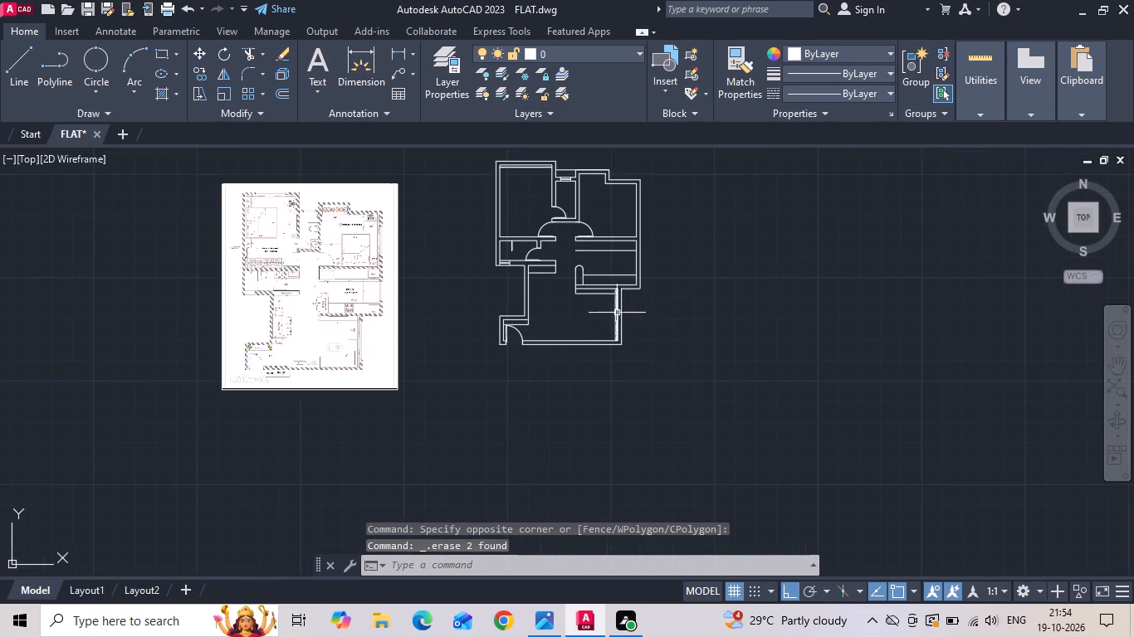
pyautogui.scroll(2, 249, 208)
pyautogui.scroll(-1, 249, 207)
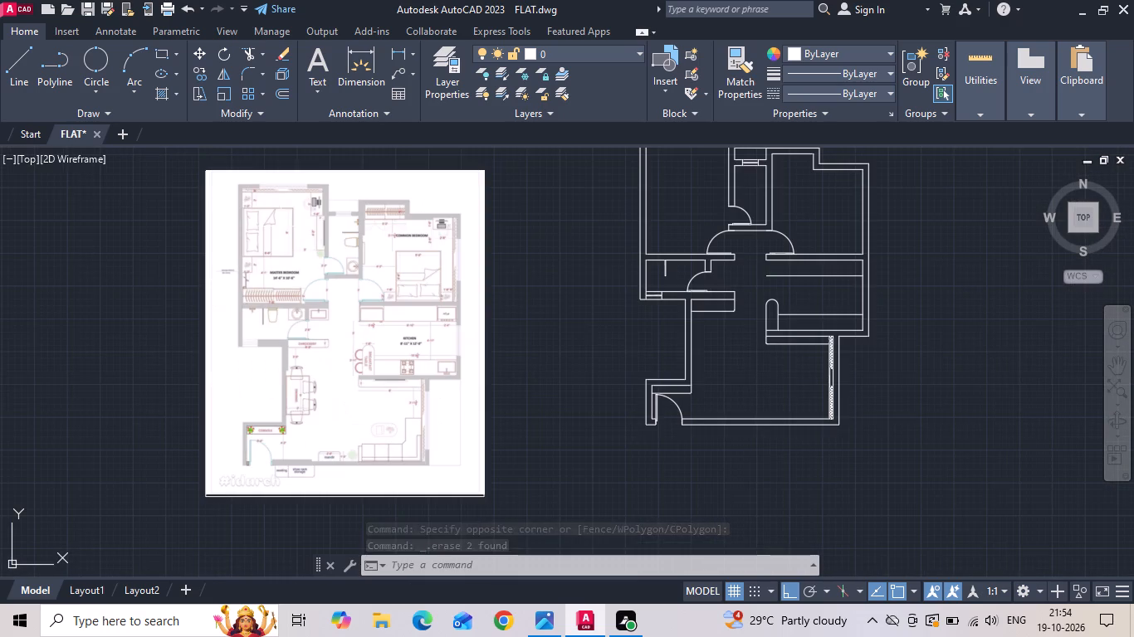
pyautogui.scroll(1, 889, 377)
pyautogui.scroll(2, 762, 343)
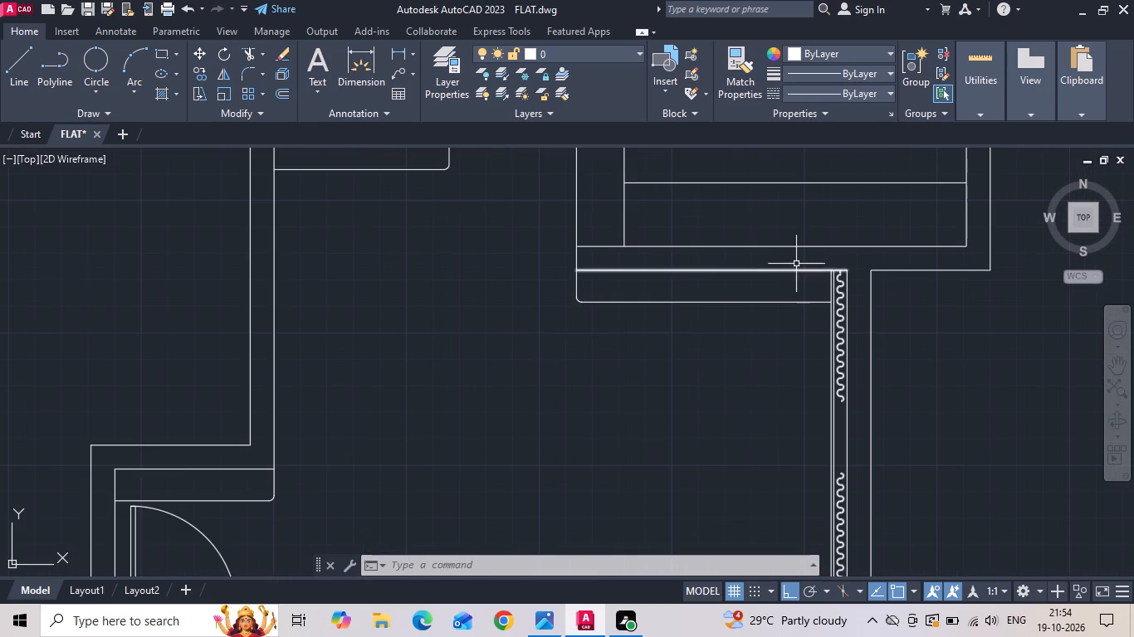
pyautogui.click(796, 259)
pyautogui.scroll(-2, 796, 259)
pyautogui.click(847, 431)
pyautogui.rightClick(845, 415)
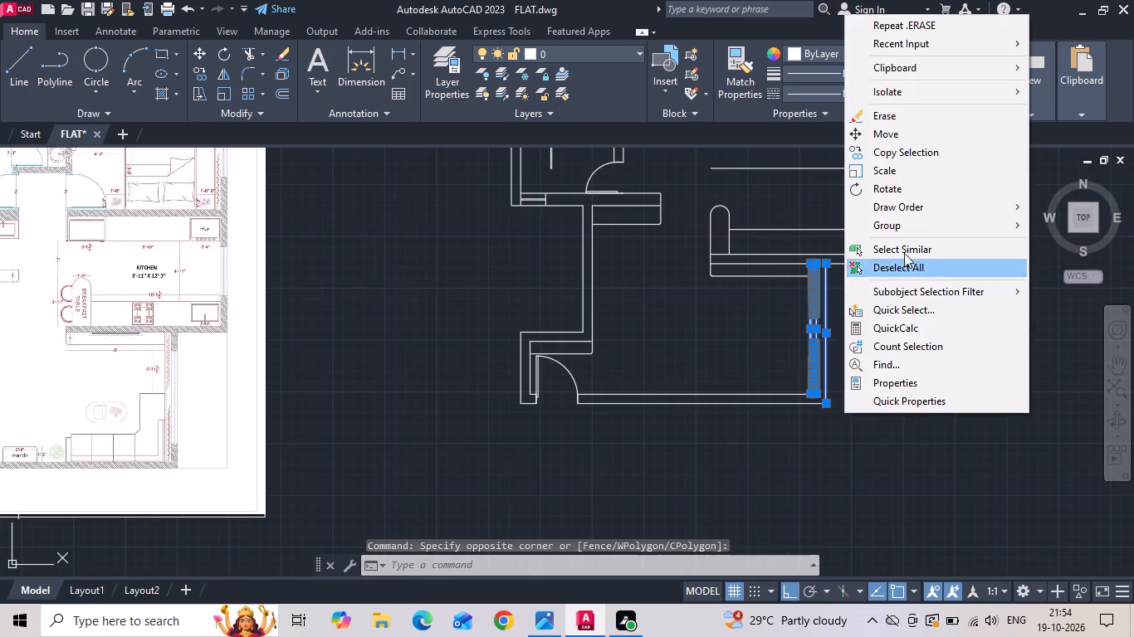
pyautogui.click(917, 155)
pyautogui.scroll(-1, 844, 320)
pyautogui.moveTo(850, 322); pyautogui.dragTo(857, 250)
pyautogui.moveTo(849, 270); pyautogui.dragTo(822, 445, button='middle')
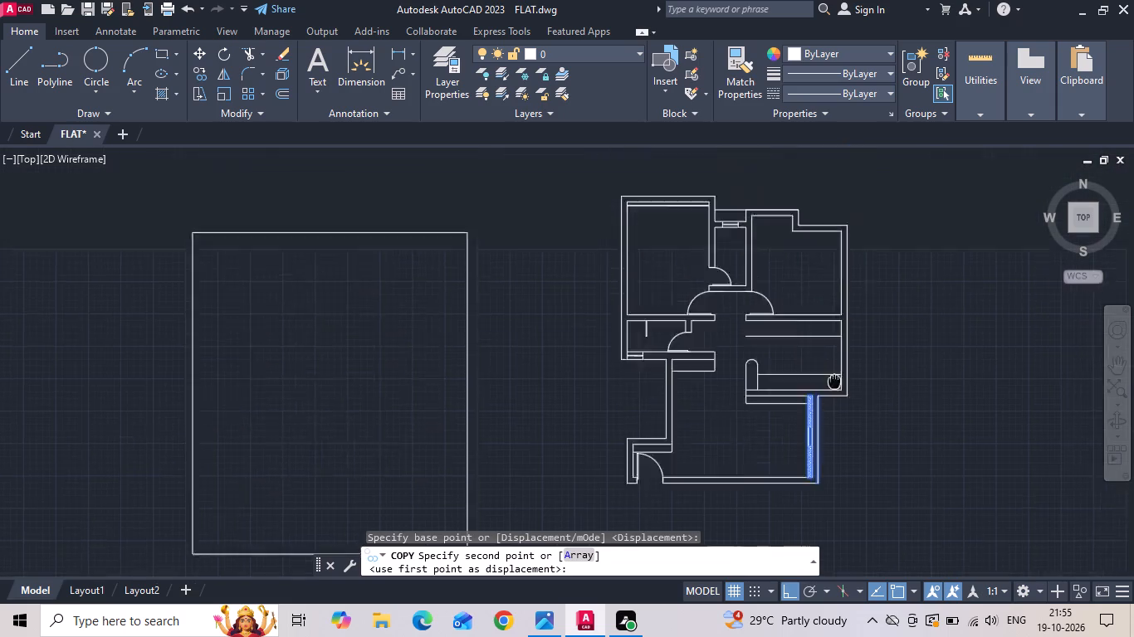
pyautogui.moveTo(822, 445); pyautogui.dragTo(818, 467, button='middle')
pyautogui.scroll(2, 824, 334)
pyautogui.moveTo(823, 328); pyautogui.dragTo(795, 468, button='middle')
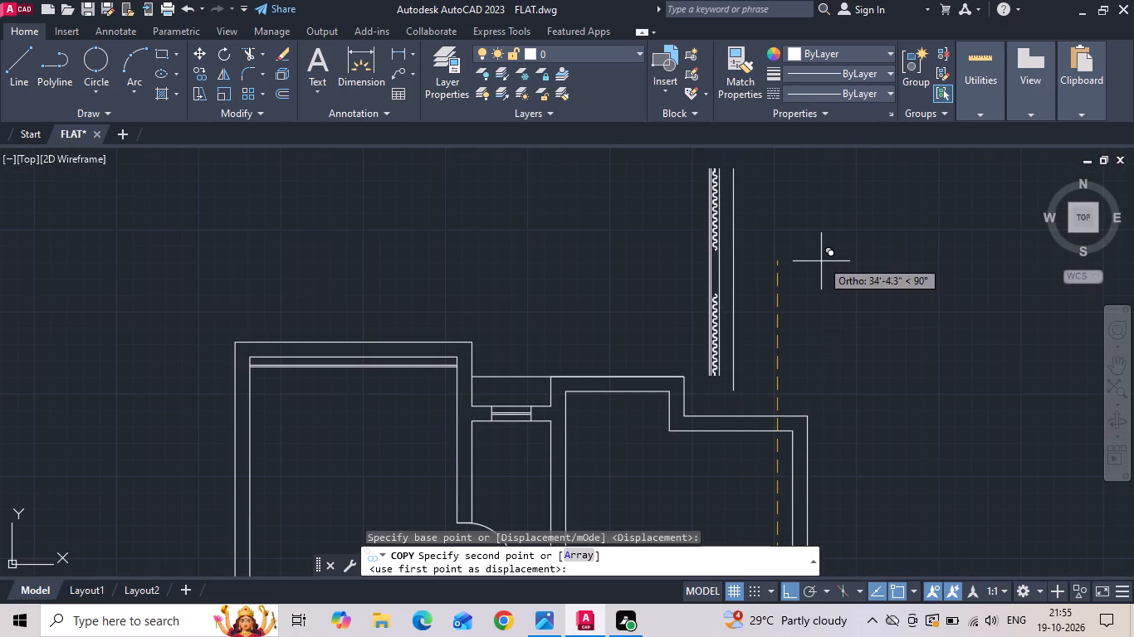
pyautogui.click(821, 239)
pyautogui.scroll(-1, 775, 294)
pyautogui.press('Escape')
# Rotate the copied curtain assembly above the plan 90° counterclockwise so it runs horizontally.
pyautogui.moveTo(721, 194); pyautogui.dragTo(726, 217)
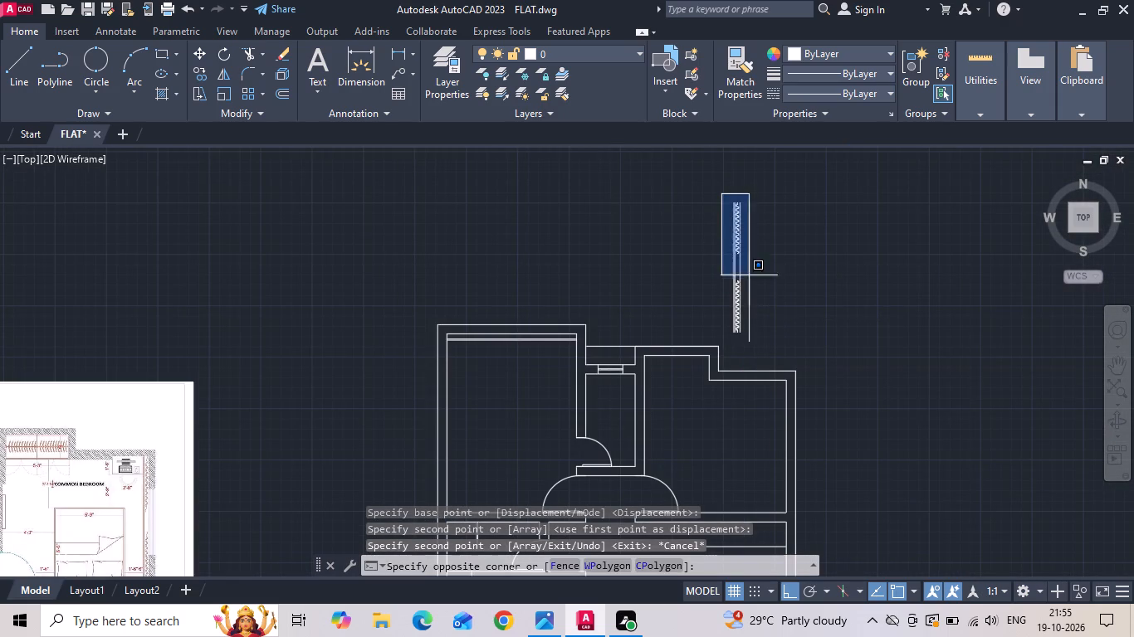
pyautogui.click(770, 348)
pyautogui.rightClick(792, 264)
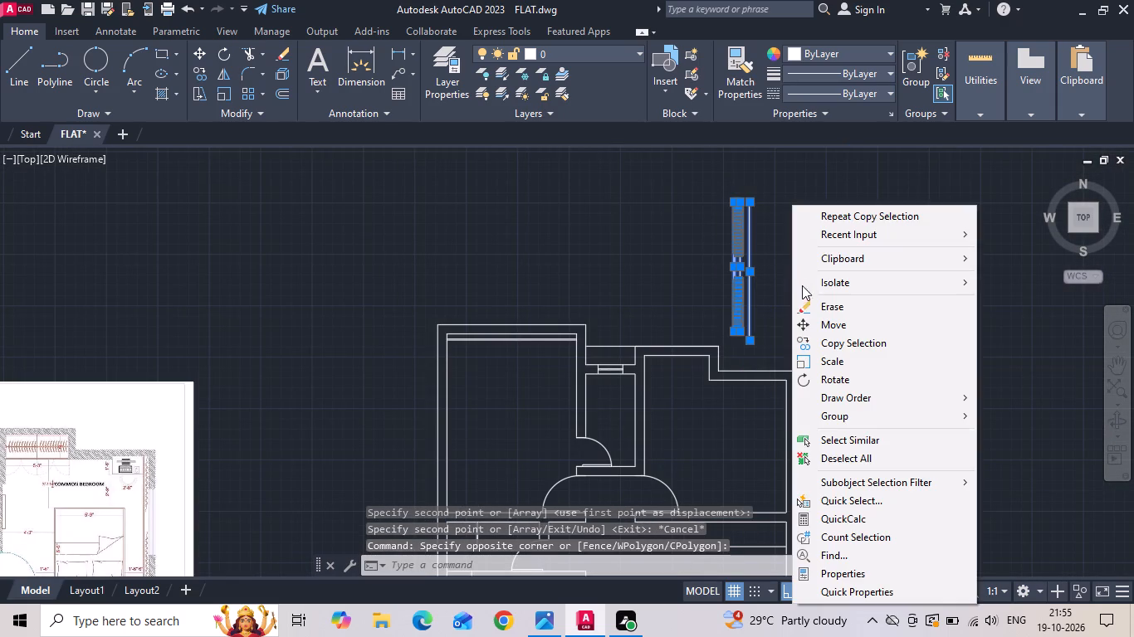
pyautogui.click(825, 376)
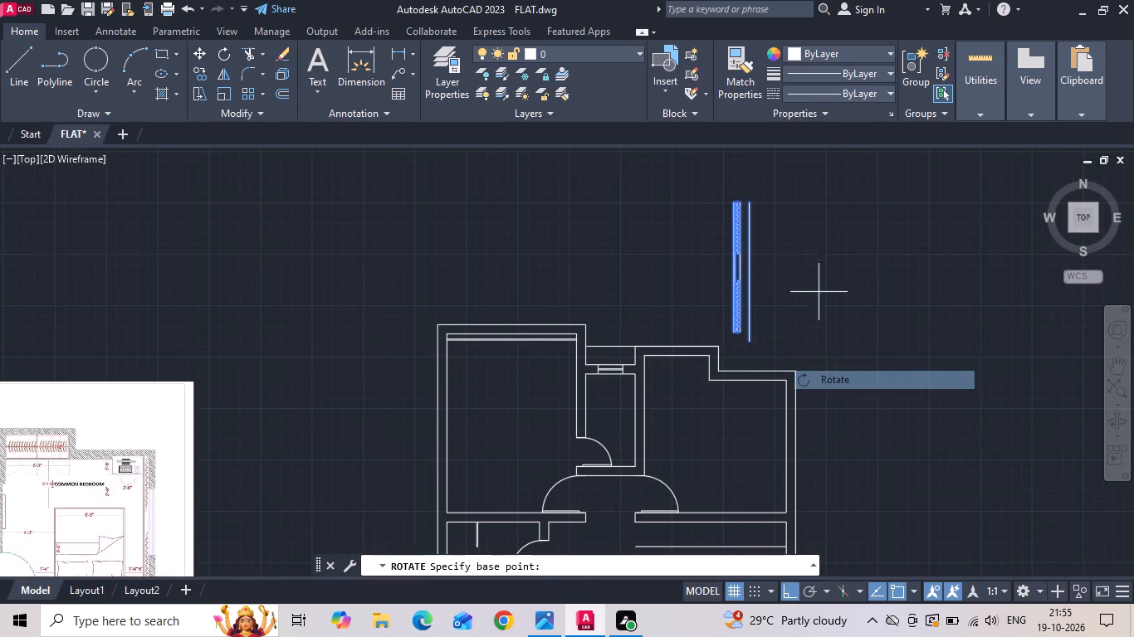
pyautogui.click(813, 280)
pyautogui.click(807, 254)
# Move the rotated copy's left-hand curtain from its recess line's left end to the master bedroom's upper-left inner corner.
pyautogui.scroll(4, 778, 356)
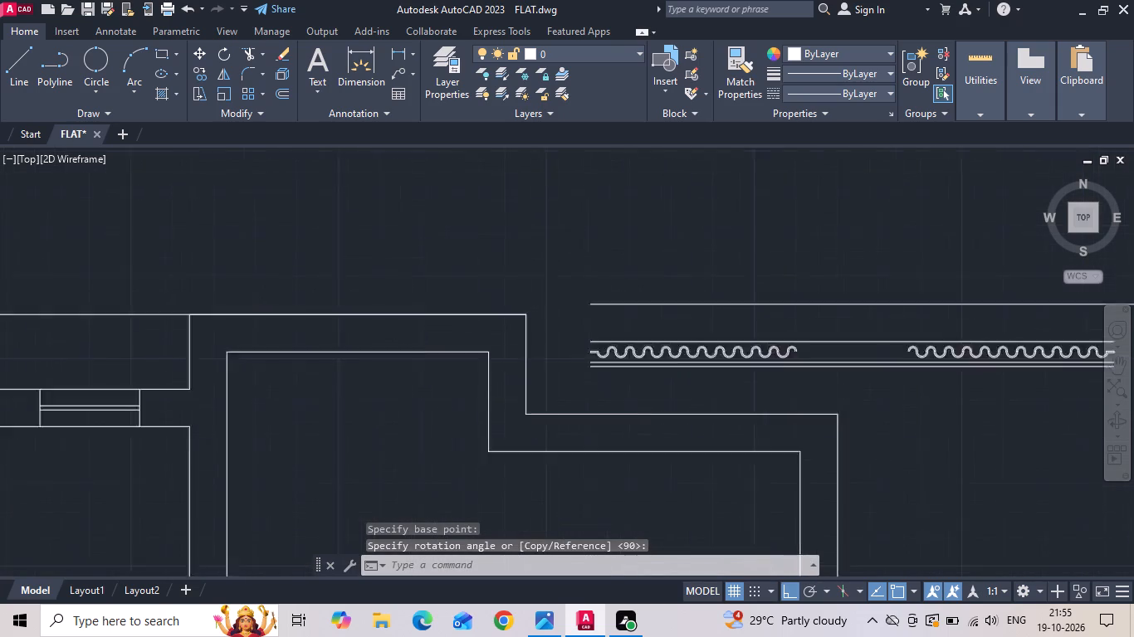
pyautogui.scroll(1, 783, 351)
pyautogui.moveTo(838, 333); pyautogui.dragTo(830, 342)
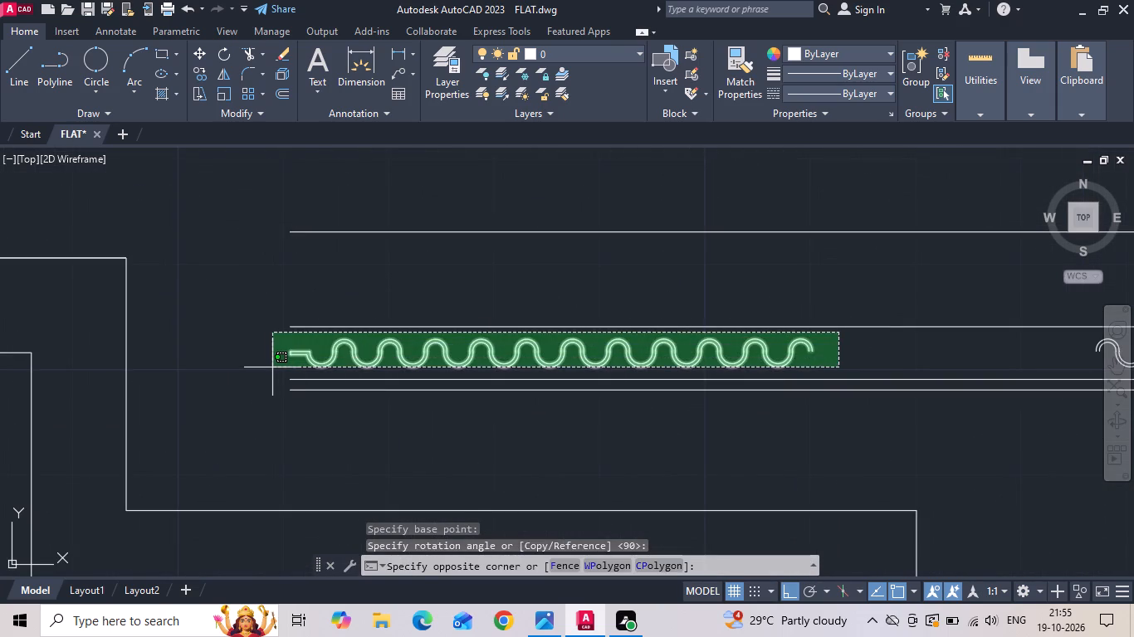
pyautogui.click(272, 367)
pyautogui.rightClick(271, 367)
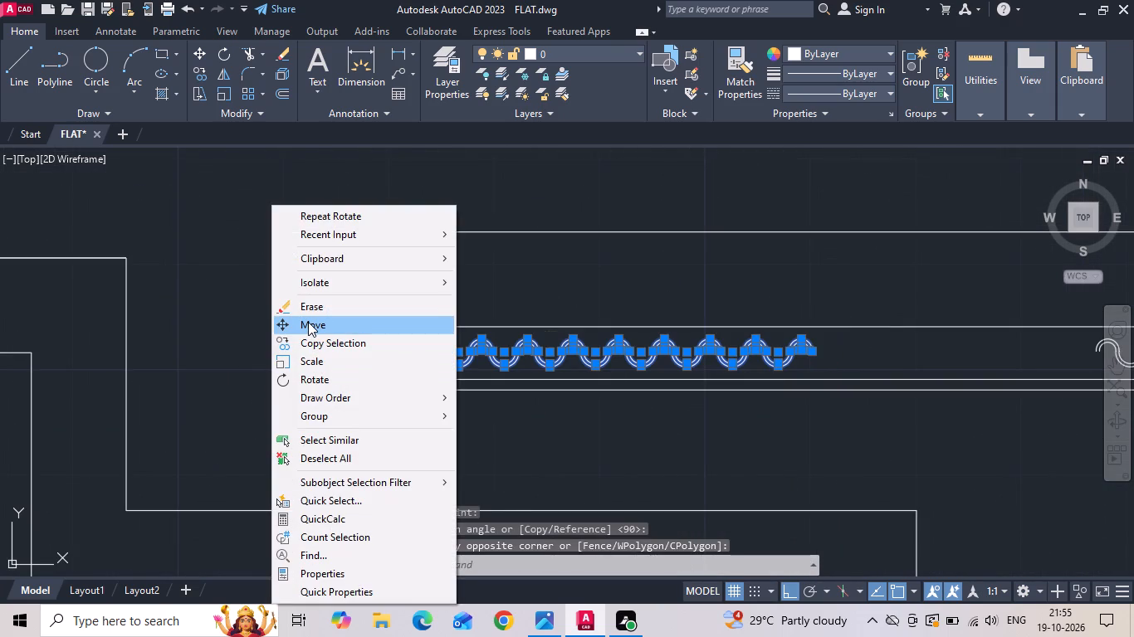
pyautogui.click(309, 321)
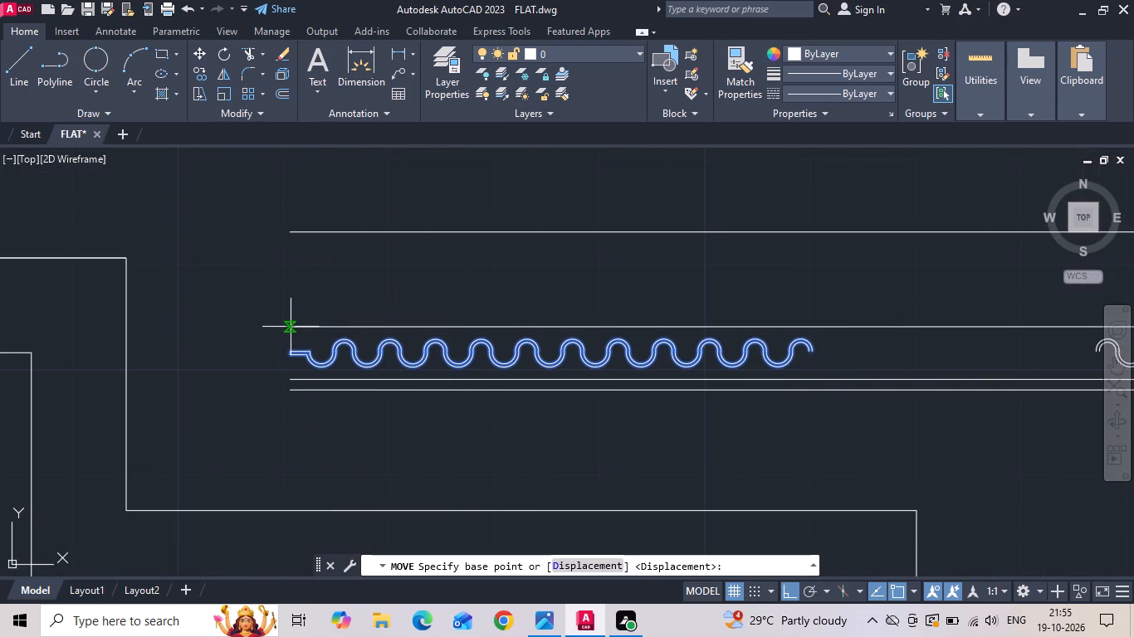
pyautogui.click(286, 327)
pyautogui.scroll(-4, 743, 300)
pyautogui.scroll(-1, 518, 331)
pyautogui.scroll(3, 359, 296)
pyautogui.scroll(2, 286, 315)
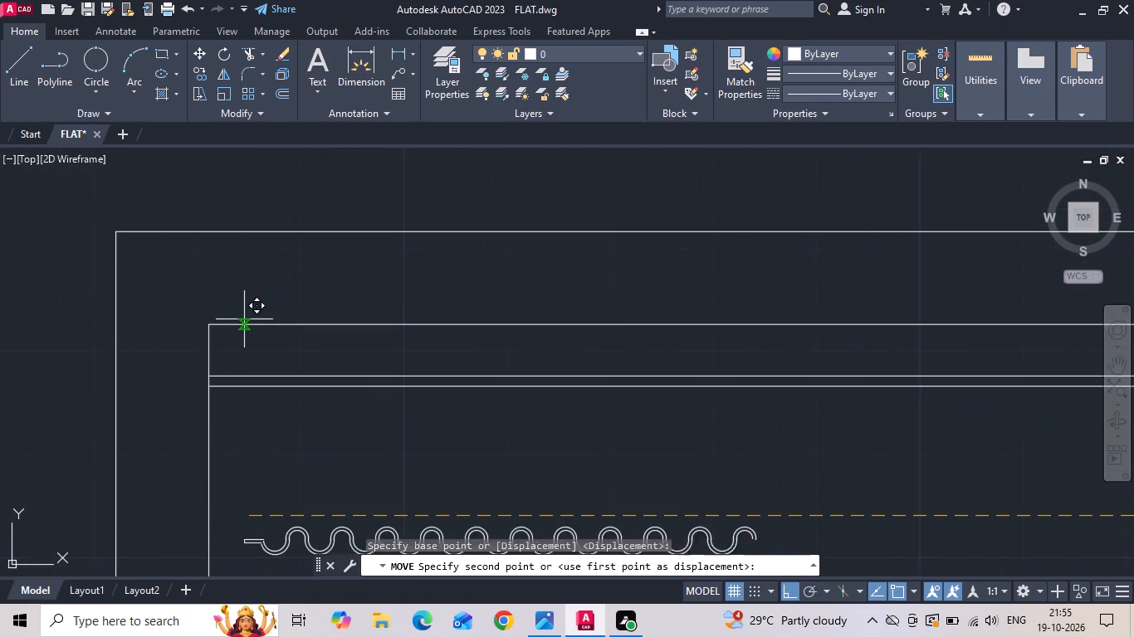
pyautogui.click(212, 323)
pyautogui.press('Escape')
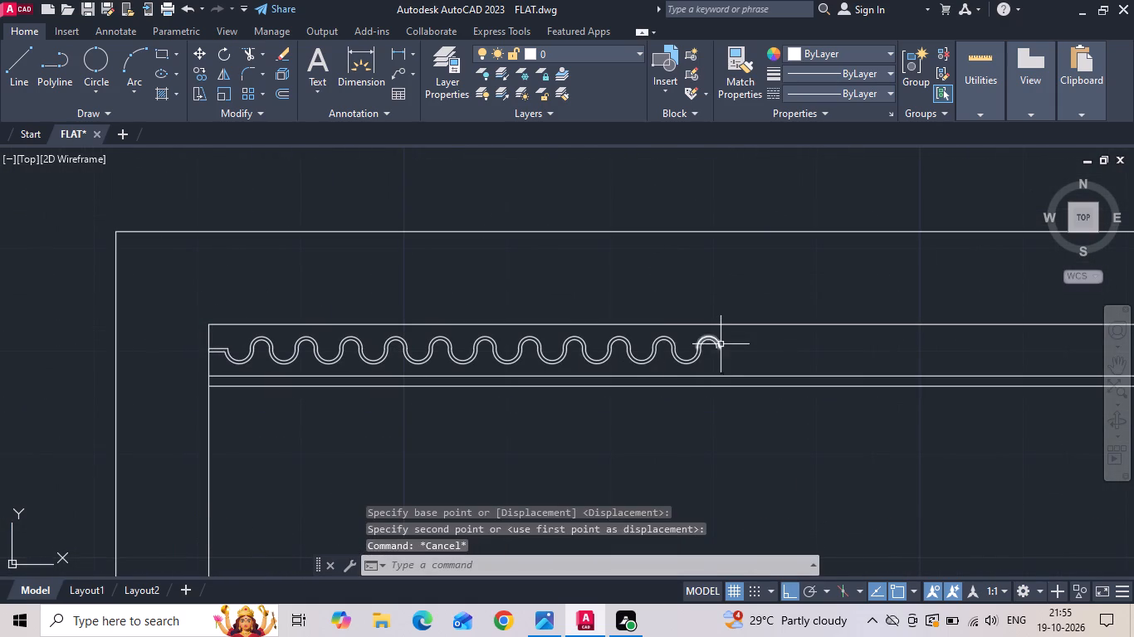
# Mirror the master bedroom's left curtain about the vertical centerline of the window recess, keeping the original.
pyautogui.moveTo(736, 335); pyautogui.dragTo(717, 343)
pyautogui.click(221, 364)
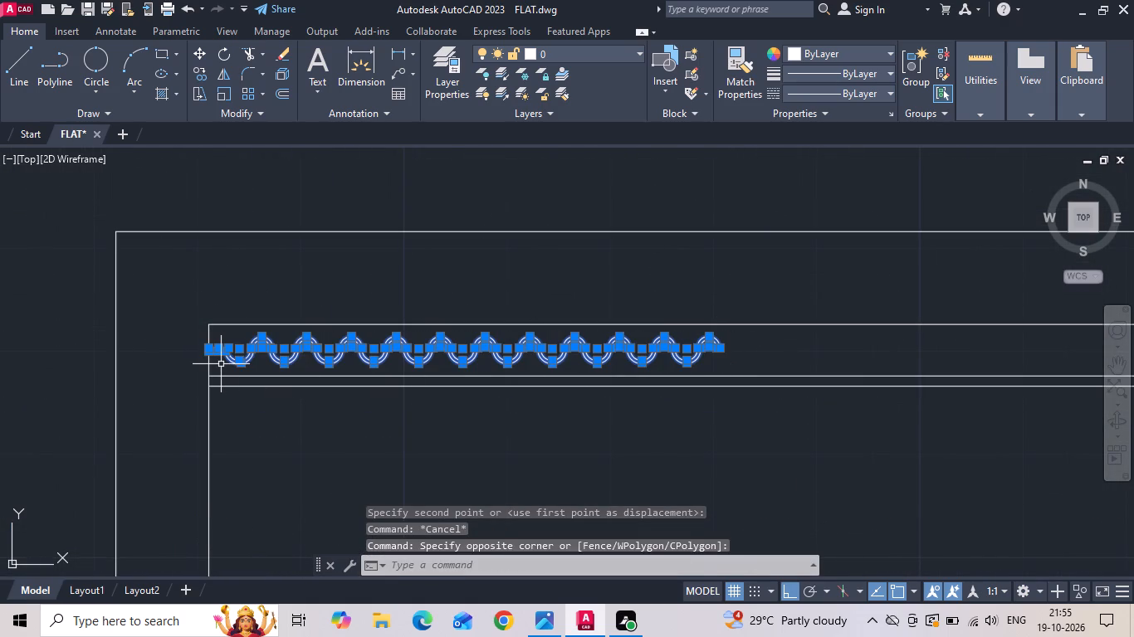
pyautogui.write('mi')
pyautogui.press('space')
pyautogui.scroll(-1, 221, 364)
pyautogui.scroll(-1, 392, 350)
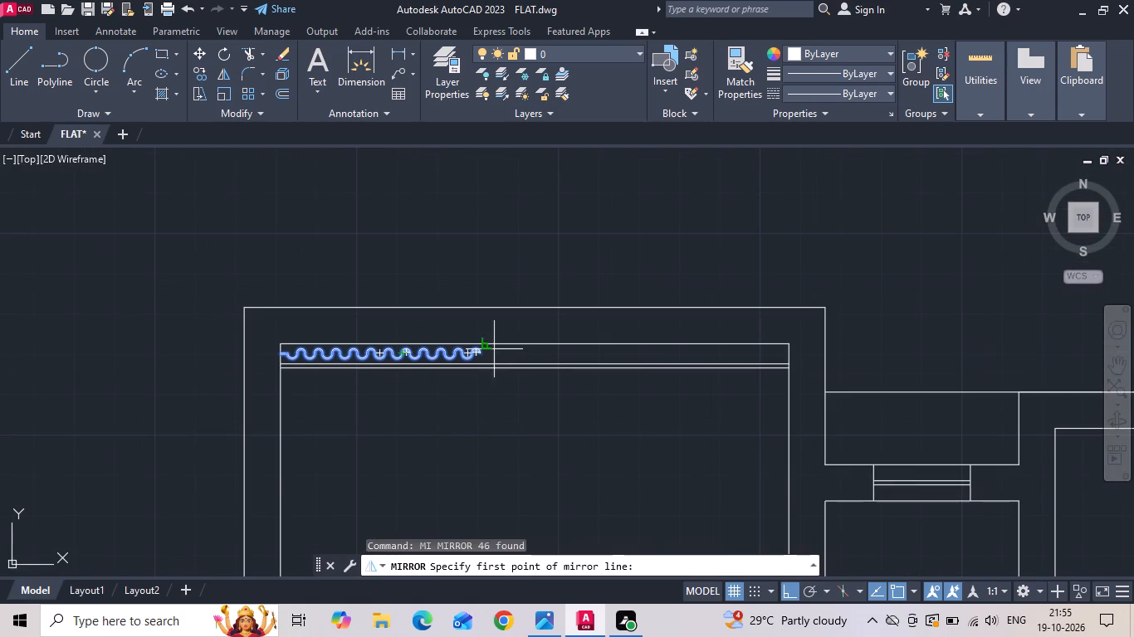
pyautogui.moveTo(533, 342); pyautogui.dragTo(534, 361)
pyautogui.click(510, 445)
pyautogui.write('n')
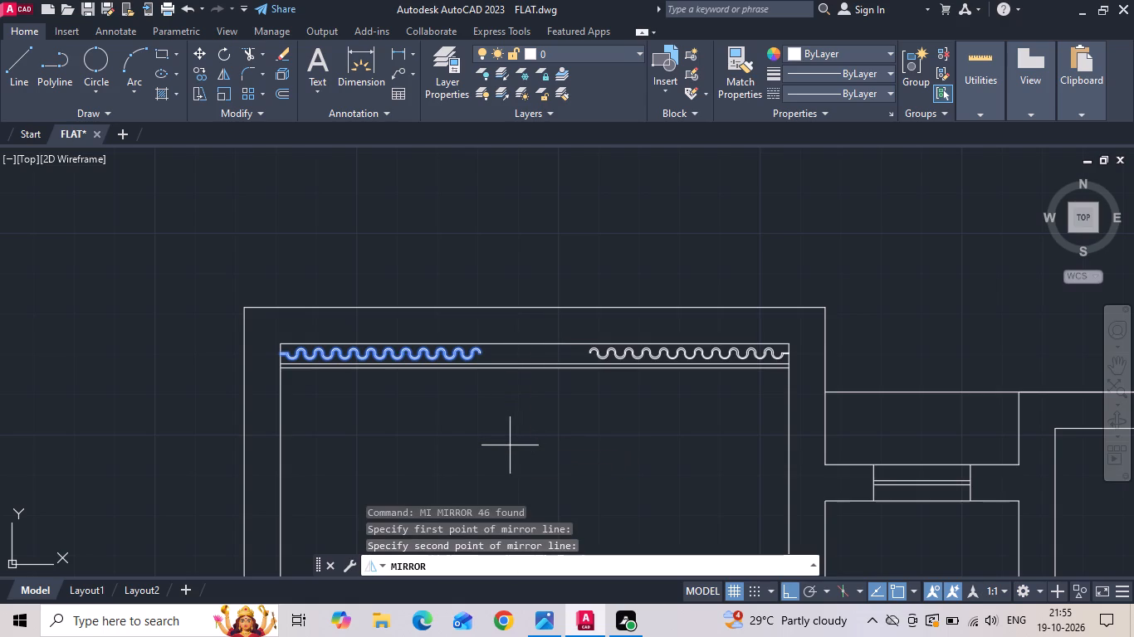
pyautogui.press('space')
# Delete the leftover rotated curtain, recess lines and wall line outside the plan, above the common bedroom.
pyautogui.scroll(-3, 402, 273)
pyautogui.scroll(1, 704, 286)
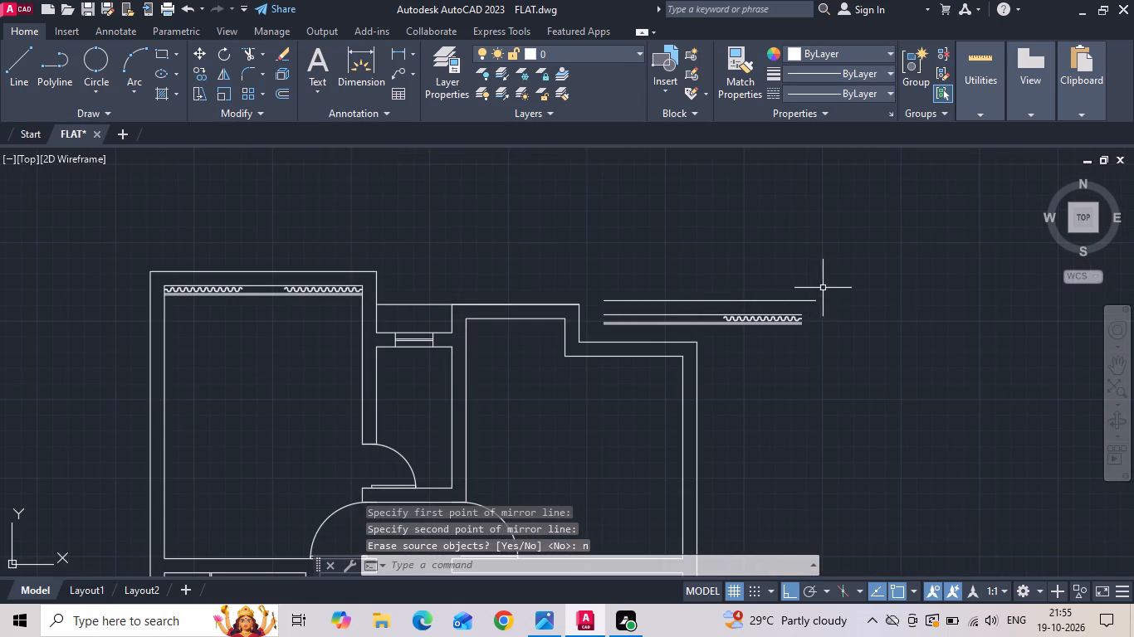
pyautogui.moveTo(824, 288); pyautogui.dragTo(816, 316)
pyautogui.click(775, 349)
pyautogui.press('Delete')
pyautogui.moveTo(793, 340); pyautogui.dragTo(763, 321)
pyautogui.click(708, 285)
pyautogui.press('Delete')
pyautogui.scroll(-2, 706, 284)
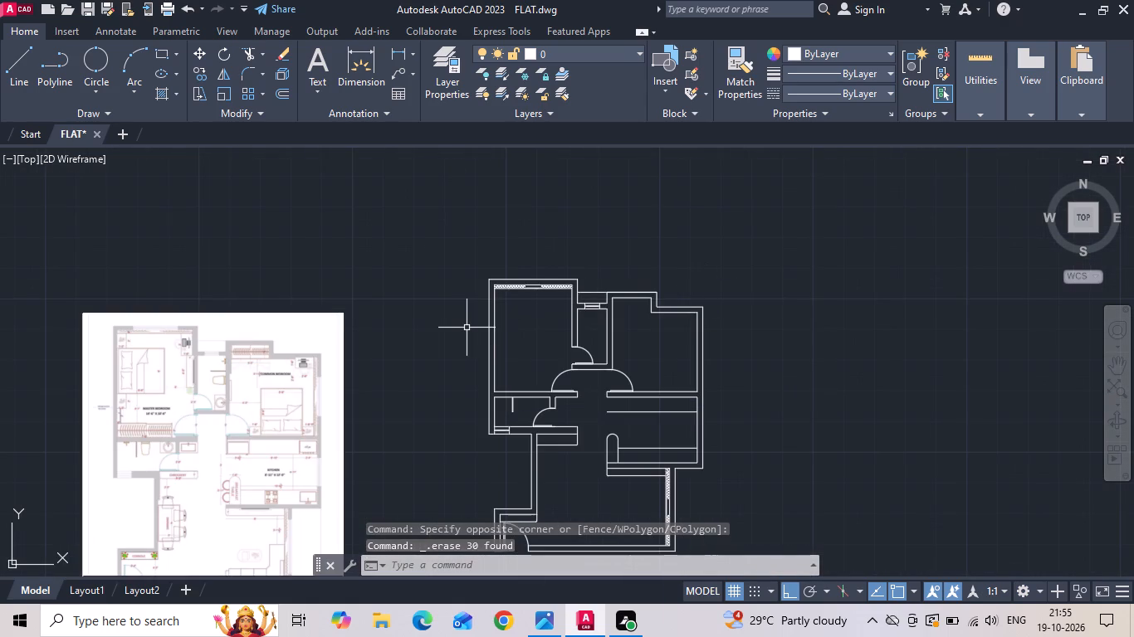
# Delete the short line closing the top end of the living area's upper curtain.
pyautogui.moveTo(627, 403); pyautogui.dragTo(599, 323, button='middle')
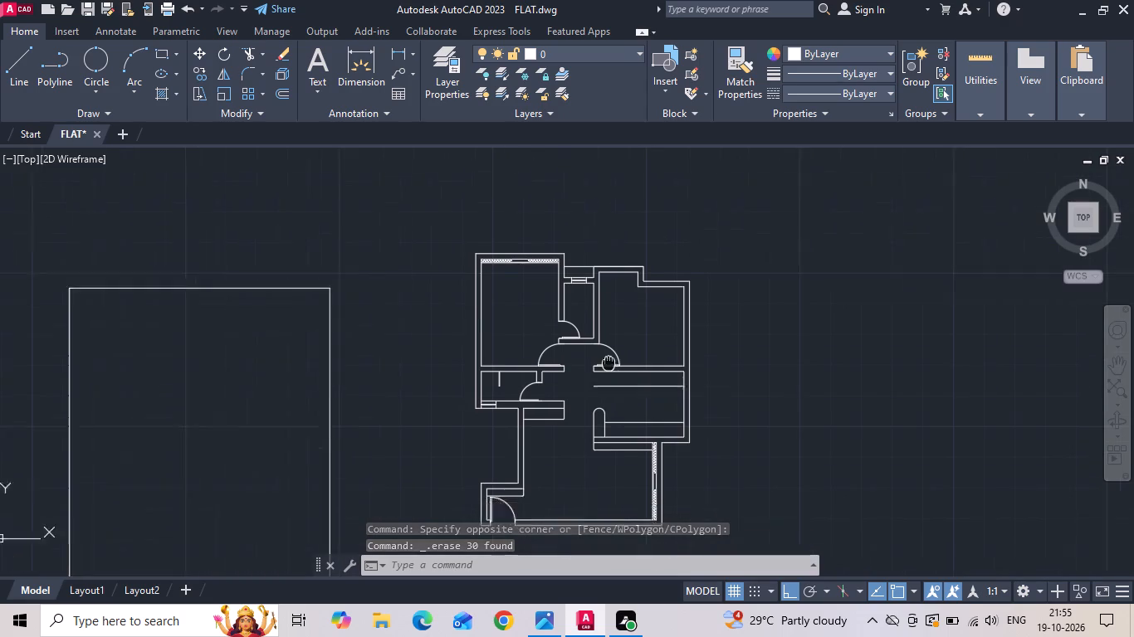
pyautogui.moveTo(599, 323); pyautogui.dragTo(584, 201, button='middle')
pyautogui.scroll(7, 618, 257)
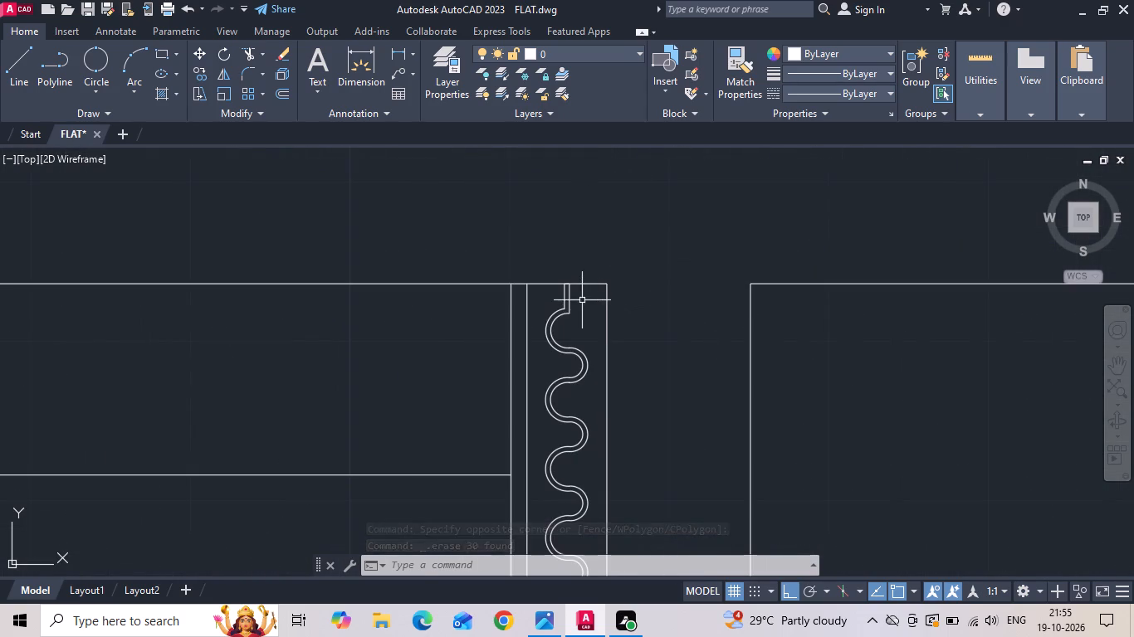
pyautogui.moveTo(583, 296); pyautogui.dragTo(569, 304)
pyautogui.scroll(2, 540, 307)
pyautogui.press('Escape')
pyautogui.moveTo(571, 234); pyautogui.dragTo(595, 258)
pyautogui.click(639, 280)
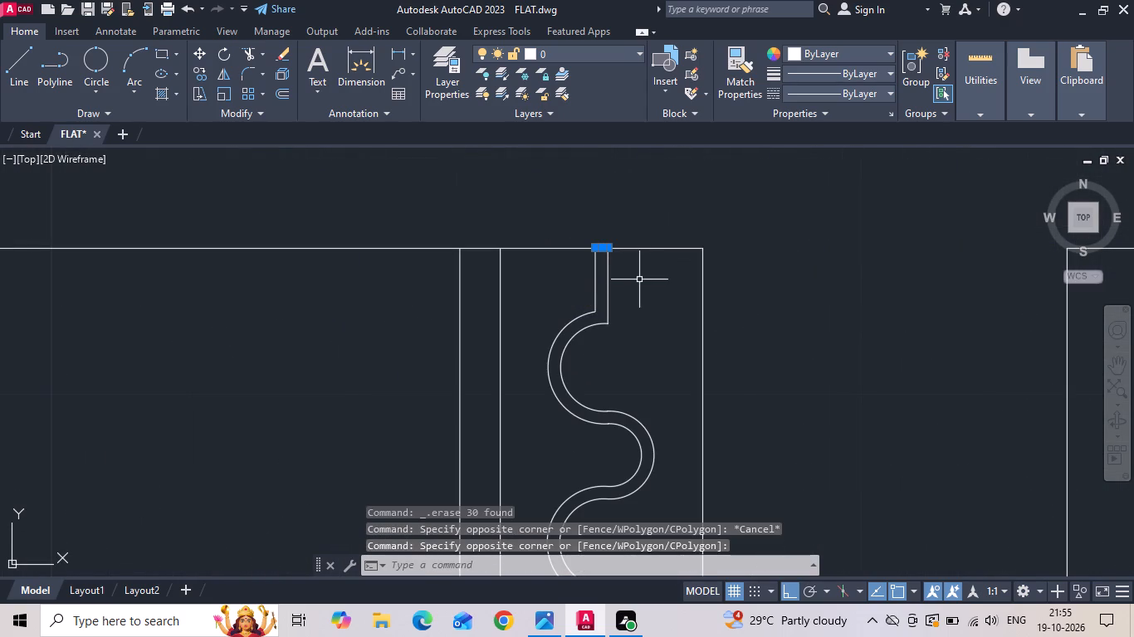
pyautogui.press('Delete')
# Copy the living area's upper curtain and its two recess lines from the inner wall corner to the common bedroom's upper-right inner corner.
pyautogui.moveTo(638, 272); pyautogui.dragTo(599, 309)
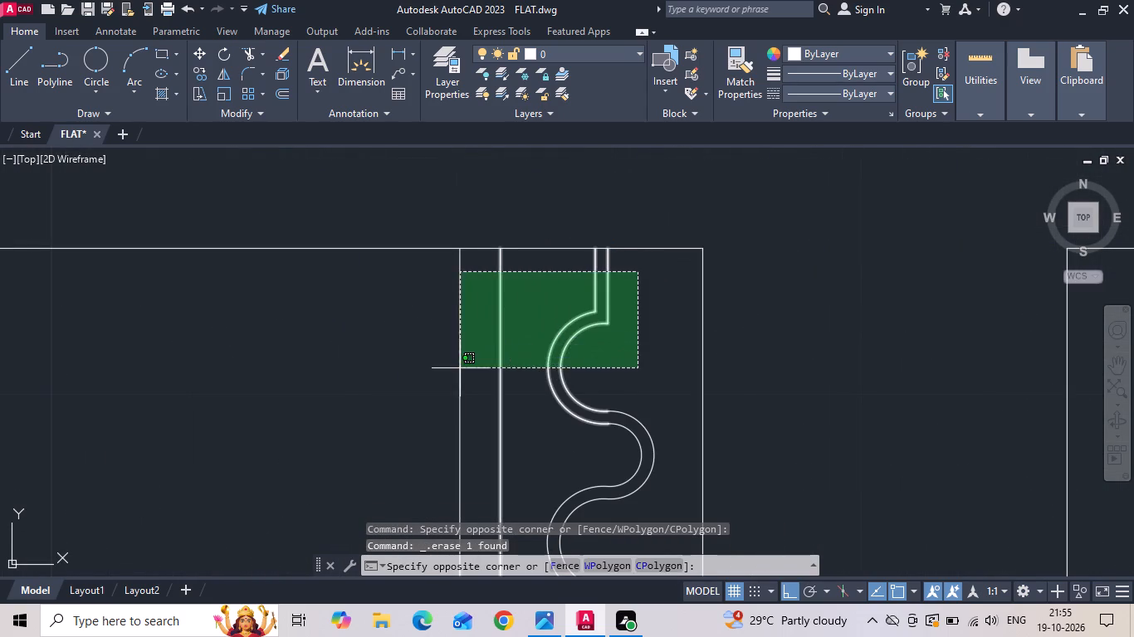
pyautogui.click(460, 368)
pyautogui.scroll(-1, 595, 231)
pyautogui.moveTo(622, 318); pyautogui.dragTo(628, 330)
pyautogui.scroll(-2, 609, 361)
pyautogui.moveTo(601, 397); pyautogui.dragTo(600, 236, button='middle')
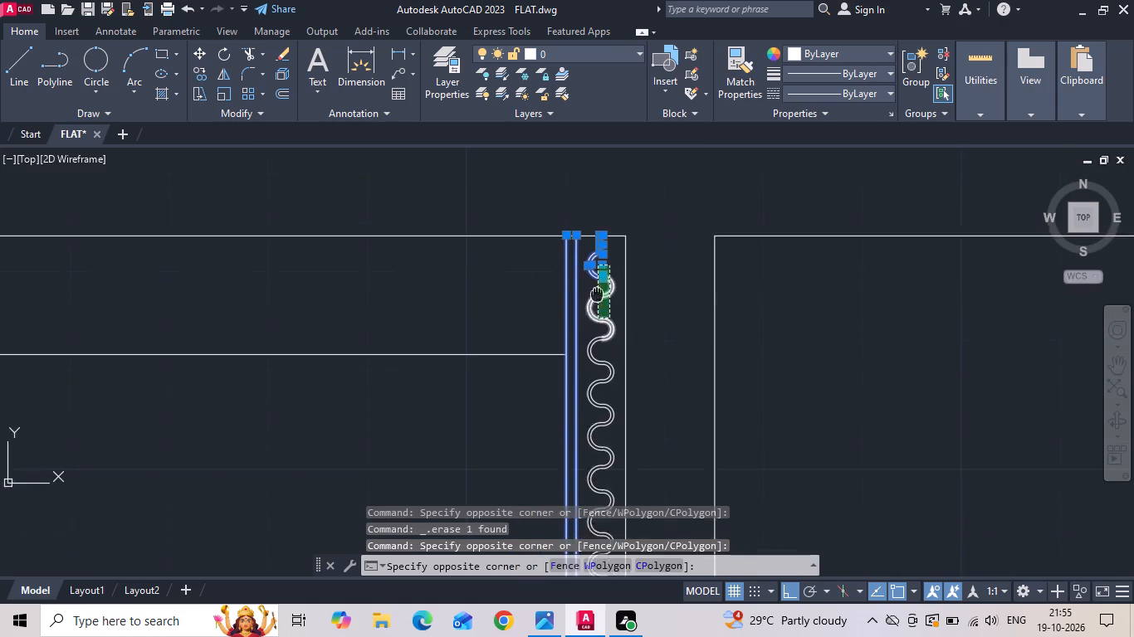
pyautogui.moveTo(600, 236); pyautogui.dragTo(614, 170, button='middle')
pyautogui.moveTo(600, 439); pyautogui.dragTo(648, 187, button='middle')
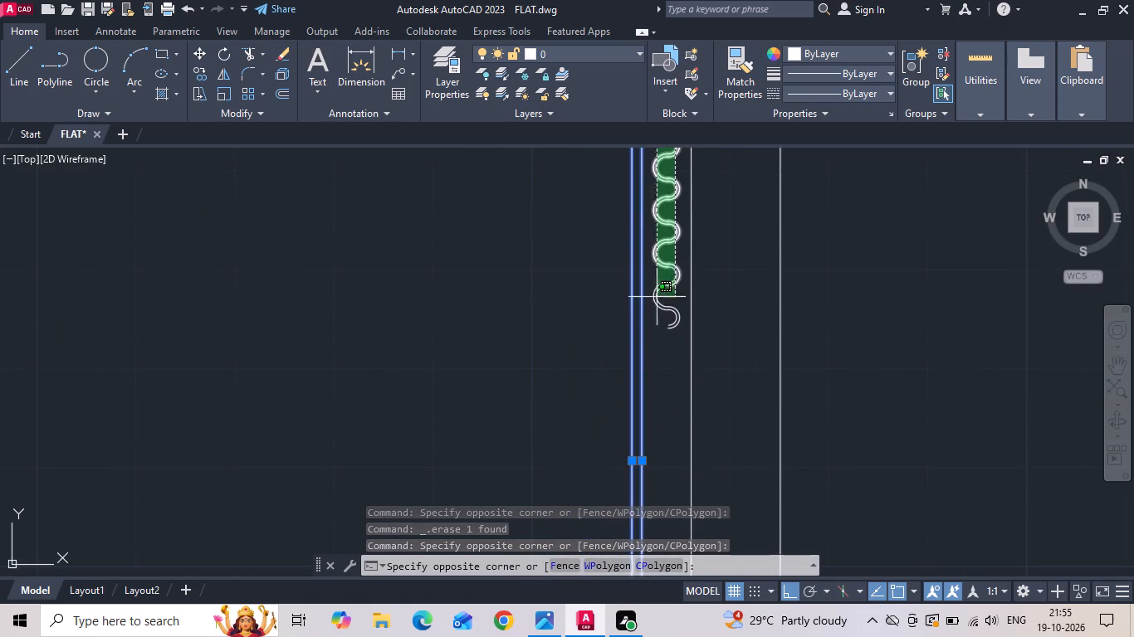
pyautogui.click(645, 335)
pyautogui.rightClick(731, 318)
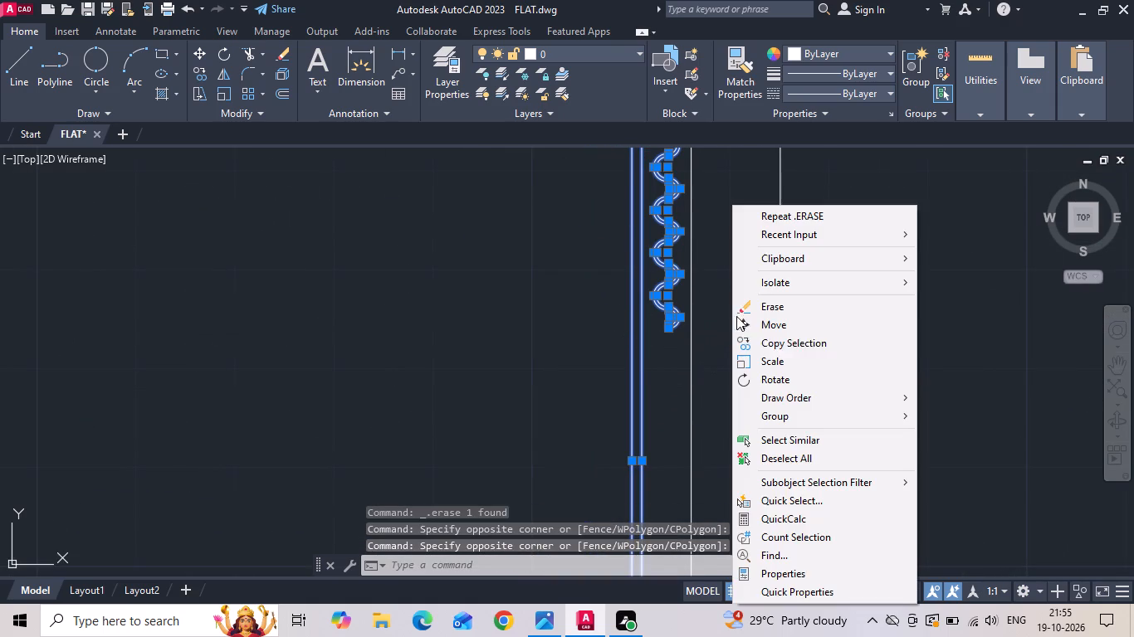
pyautogui.click(772, 348)
pyautogui.scroll(-2, 623, 455)
pyautogui.scroll(3, 664, 199)
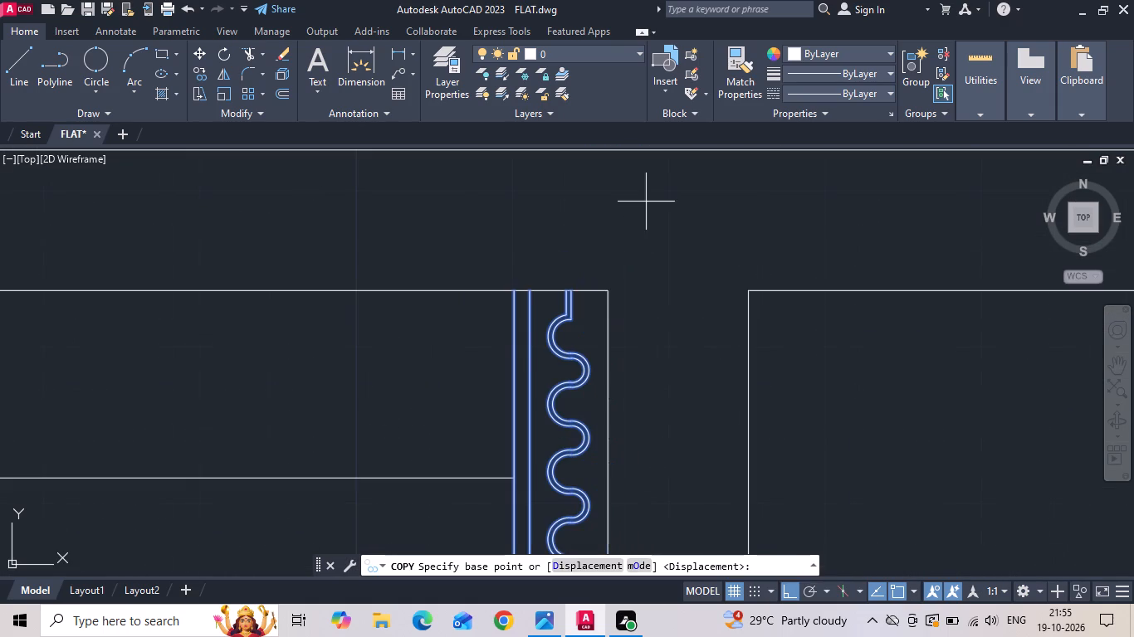
pyautogui.scroll(3, 606, 312)
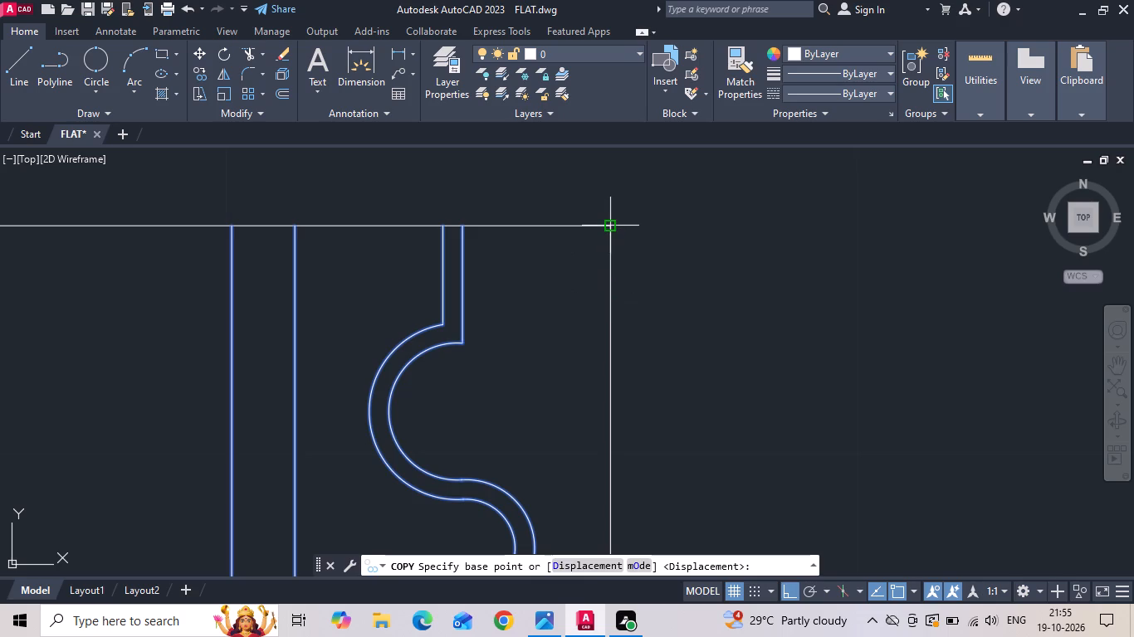
pyautogui.click(612, 226)
pyautogui.scroll(-9, 549, 326)
pyautogui.scroll(3, 613, 176)
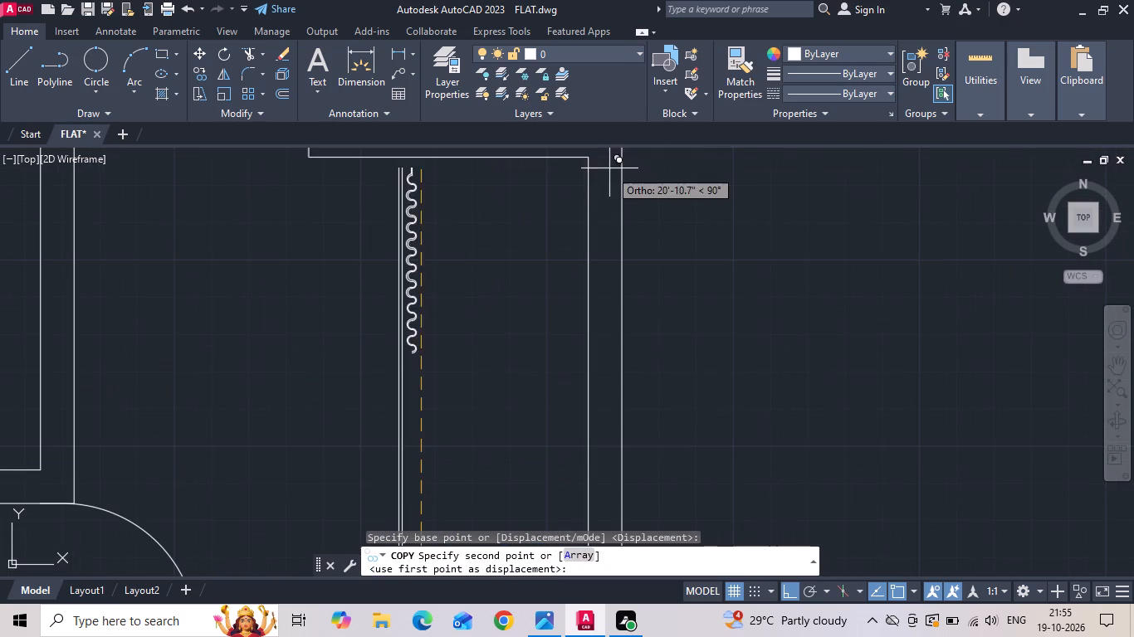
pyautogui.scroll(-3, 578, 215)
pyautogui.scroll(3, 579, 236)
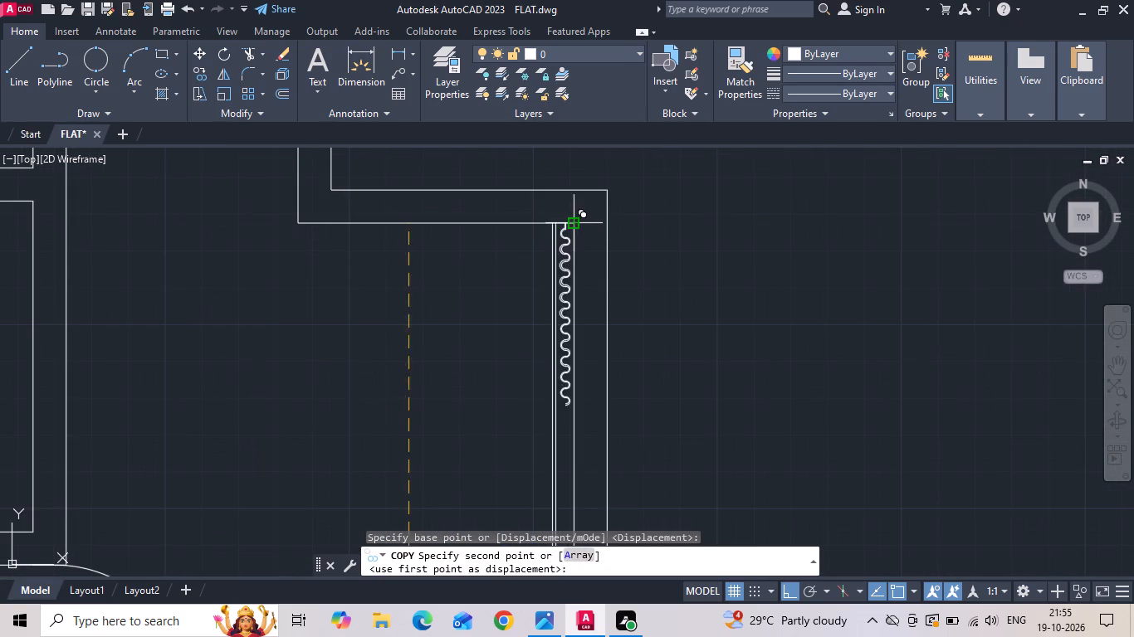
pyautogui.click(577, 221)
pyautogui.scroll(-1, 576, 221)
pyautogui.press('Escape')
# Mirror the common bedroom's upper curtain about the horizontal centerline of its window wall, keeping the original.
pyautogui.moveTo(555, 213); pyautogui.dragTo(558, 286)
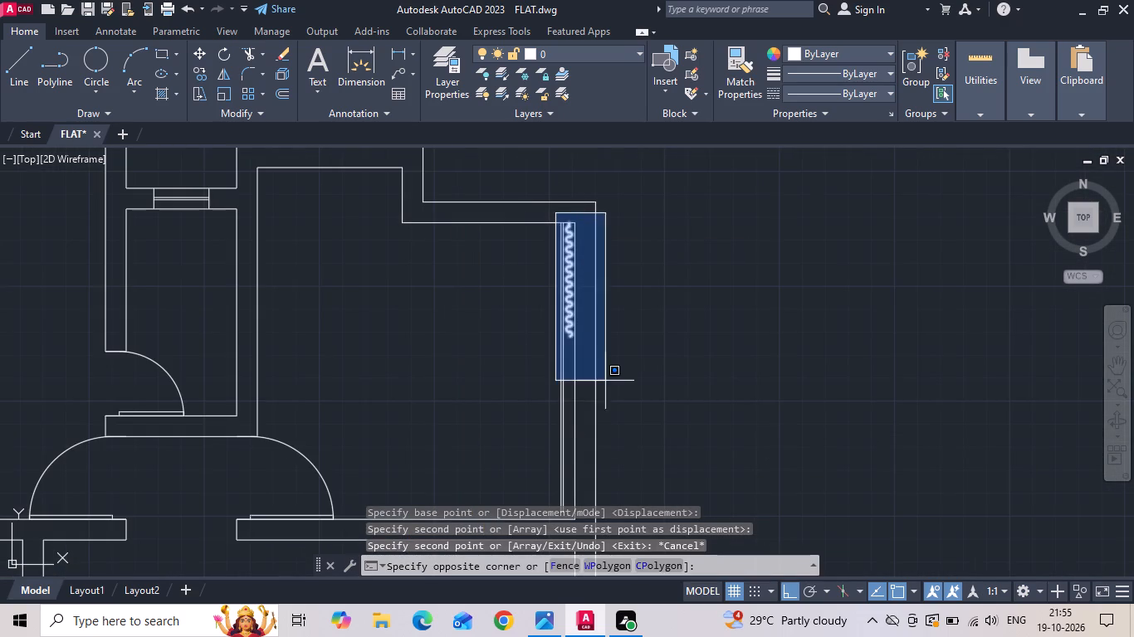
pyautogui.click(594, 371)
pyautogui.press('m')
pyautogui.press('i')
pyautogui.press('space')
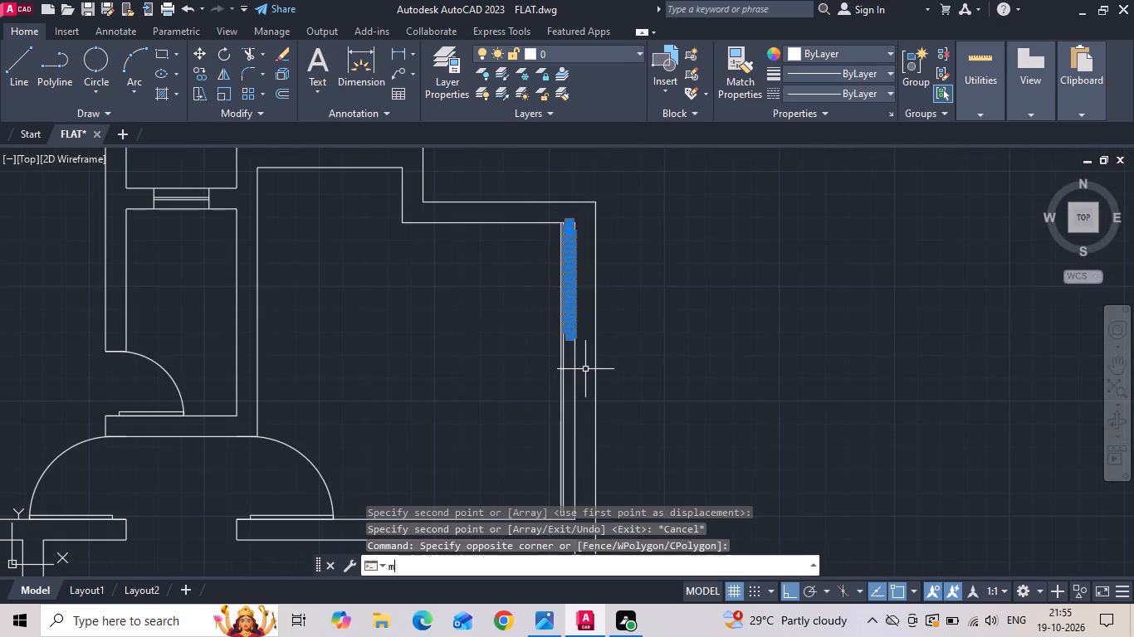
pyautogui.moveTo(574, 369); pyautogui.dragTo(564, 368)
pyautogui.click(481, 346)
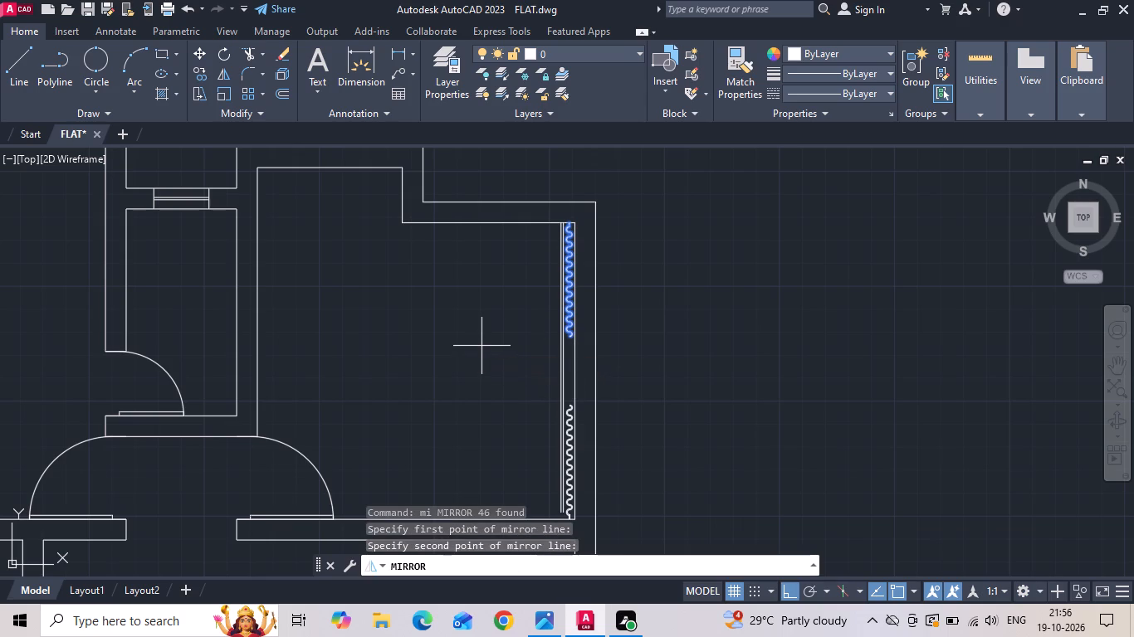
pyautogui.write('n')
pyautogui.press('space')
# Extend the common bedroom's two vertical recess lines down to the room's lower wall line.
pyautogui.moveTo(479, 355); pyautogui.dragTo(478, 298, button='middle')
pyautogui.press('e')
pyautogui.press('x')
pyautogui.press('space')
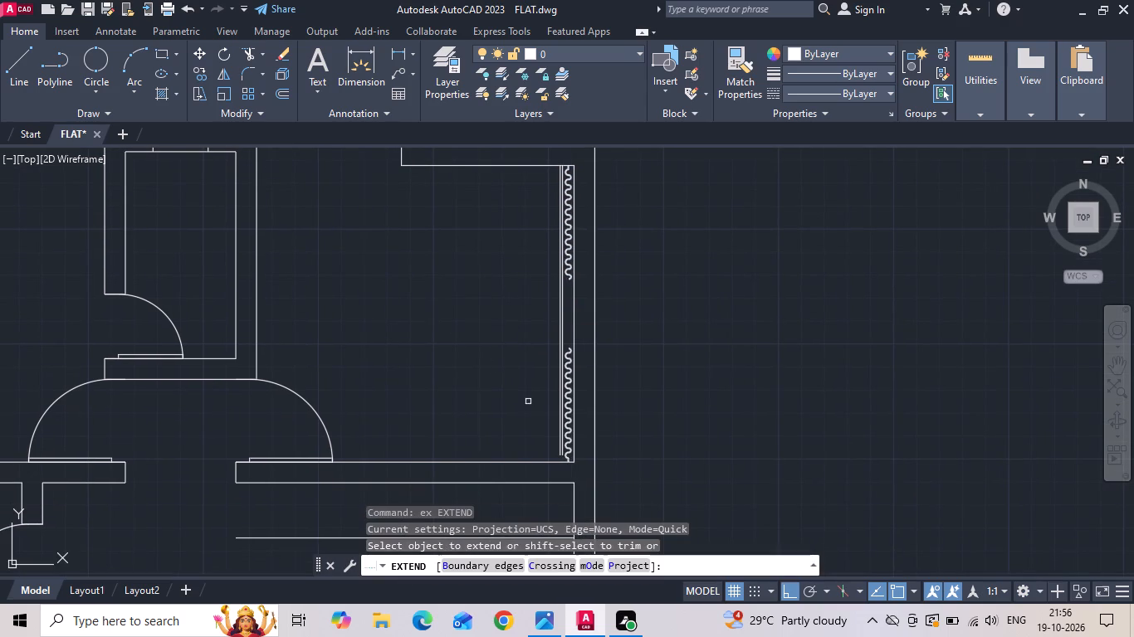
pyautogui.scroll(2, 544, 466)
pyautogui.click(580, 434)
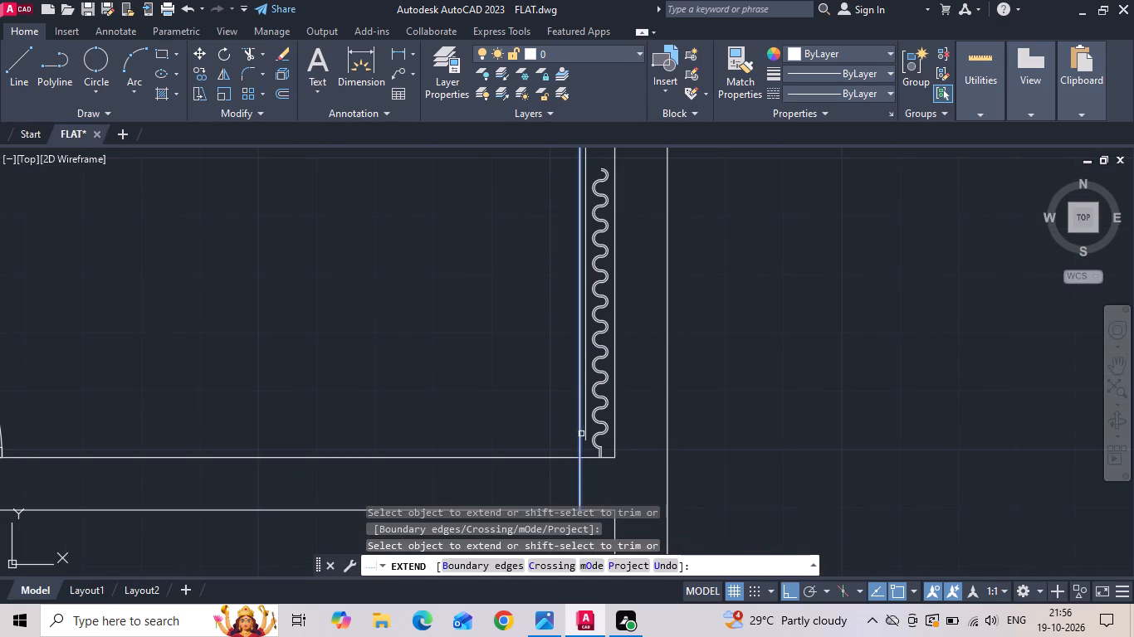
pyautogui.click(584, 435)
pyautogui.scroll(-3, 549, 431)
pyautogui.press('Escape')
pyautogui.scroll(-2, 763, 354)
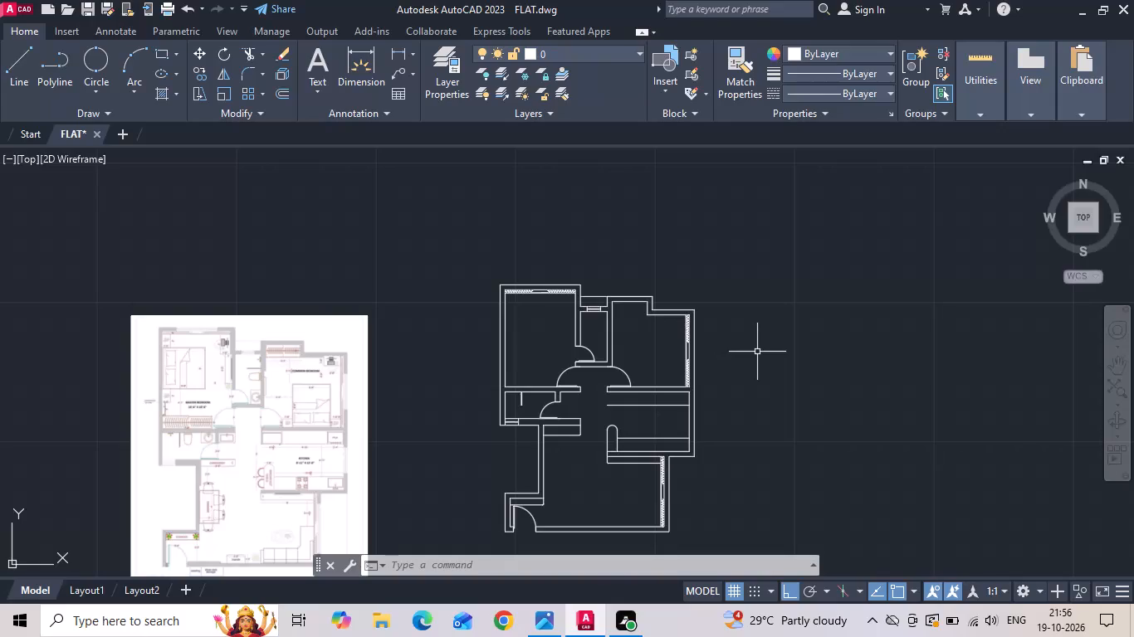
# Save the FLAT drawing.
pyautogui.hotkey('ctrl', 's')
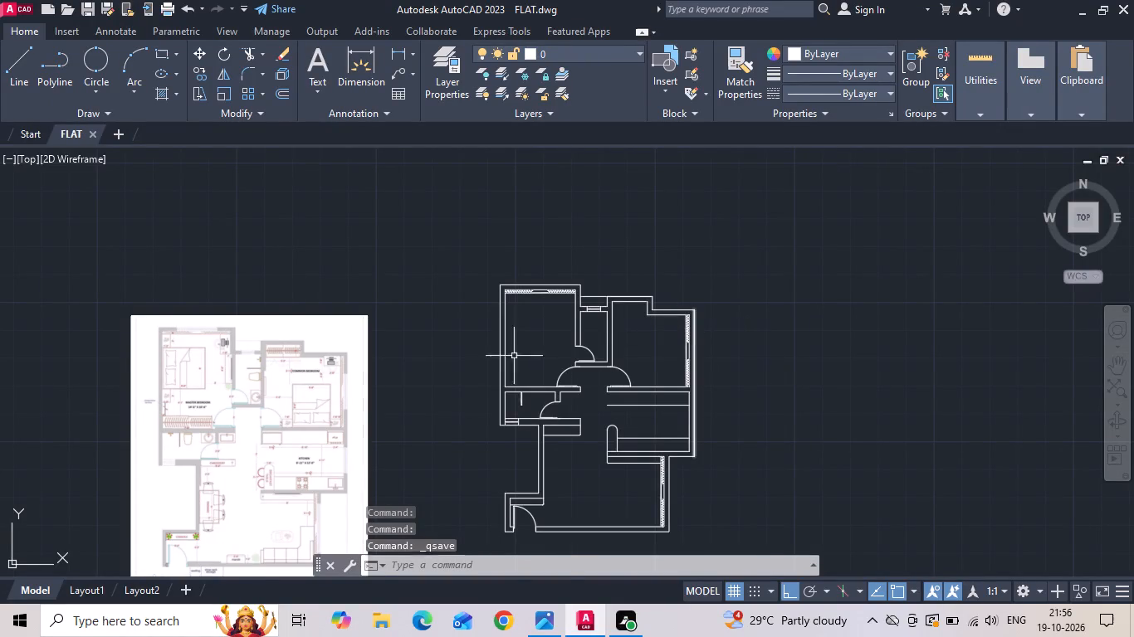
pyautogui.scroll(1, 481, 361)
pyautogui.hotkey('ctrl', 's')
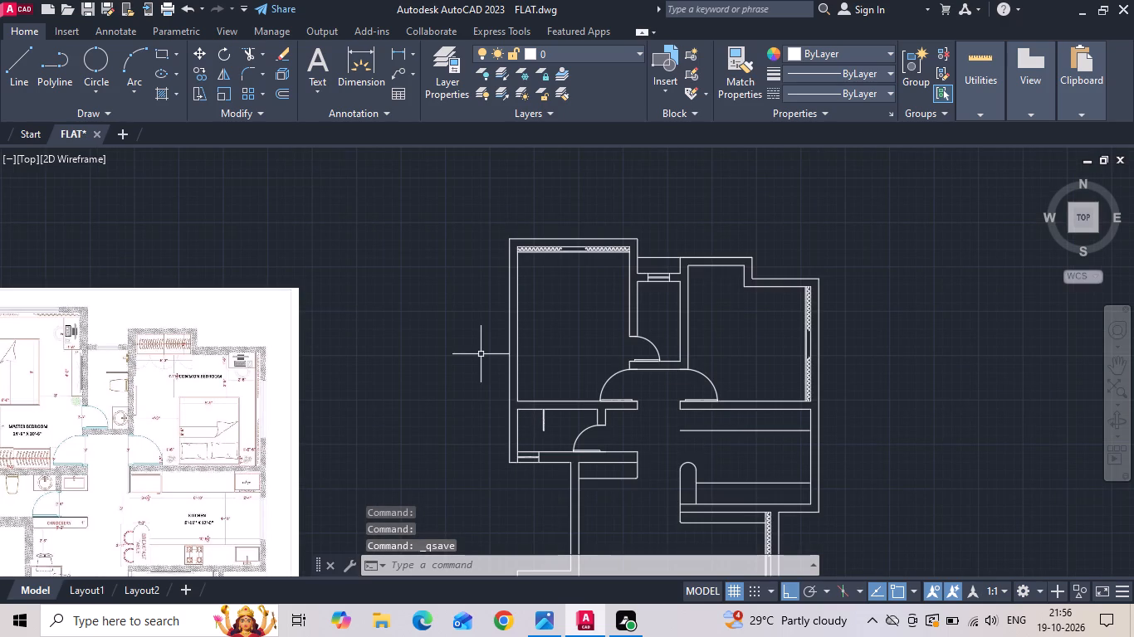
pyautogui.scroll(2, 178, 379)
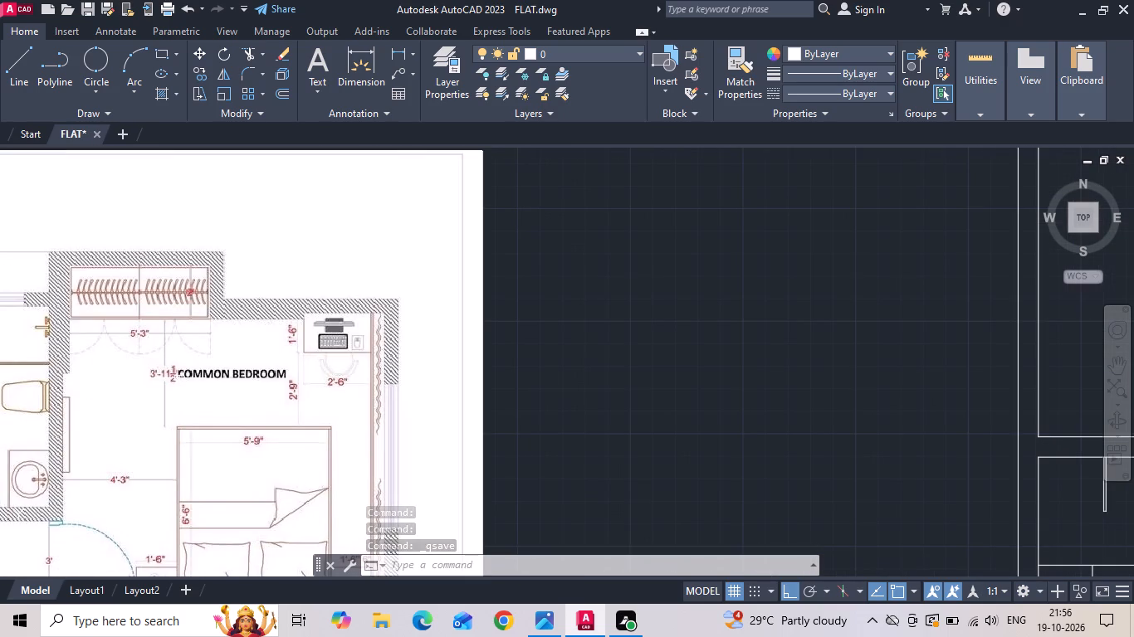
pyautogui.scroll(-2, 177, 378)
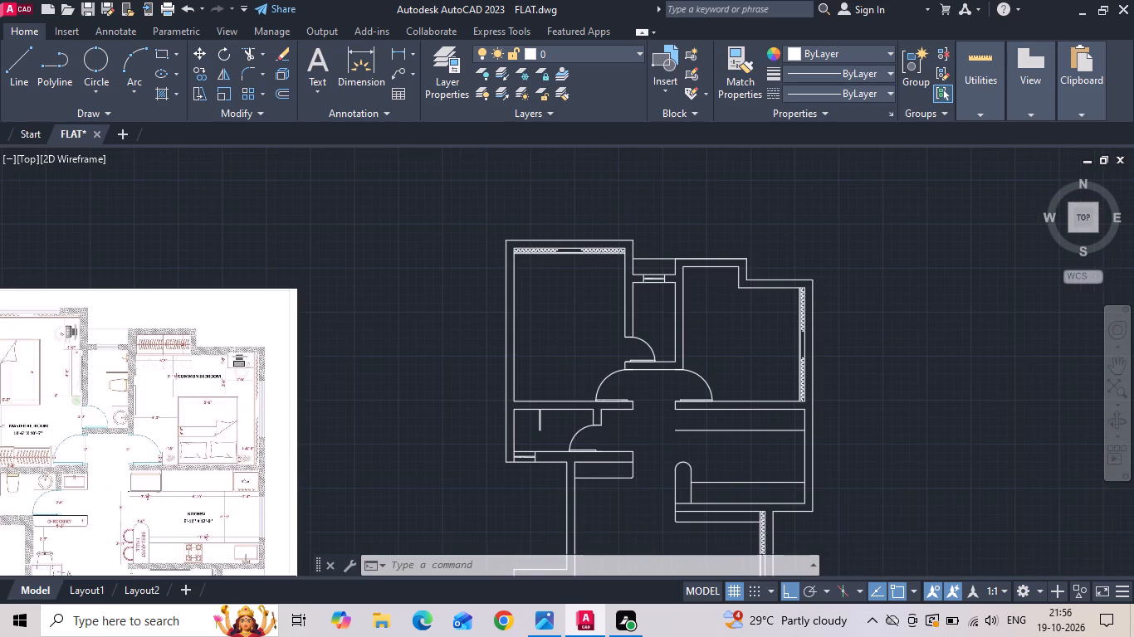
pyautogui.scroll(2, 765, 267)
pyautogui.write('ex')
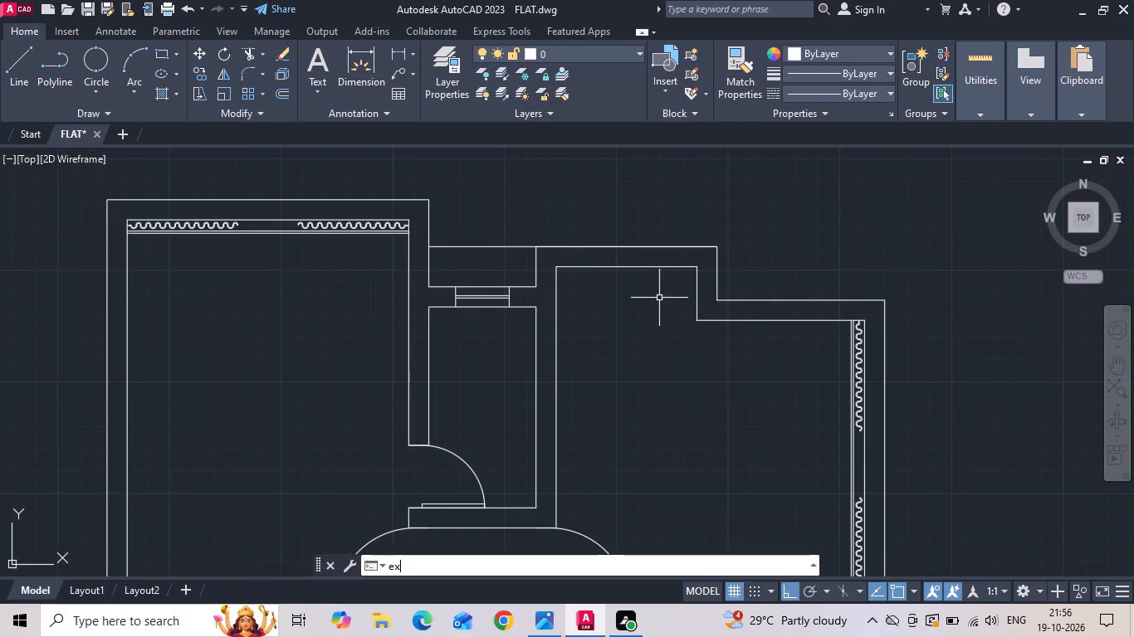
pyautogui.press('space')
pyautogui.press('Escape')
# Draw a rectangle filling the common bedroom's wardrobe alcove, from its lower-right wall corner to its upper-left inner corner.
pyautogui.write('rec')
pyautogui.press('space')
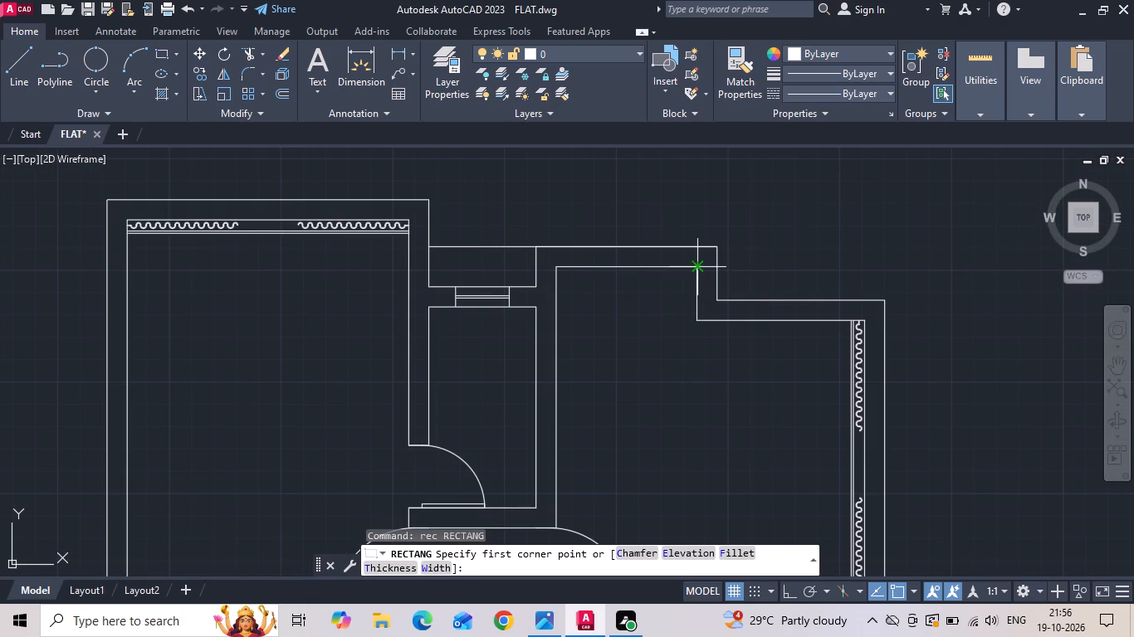
pyautogui.click(697, 323)
pyautogui.scroll(3, 589, 289)
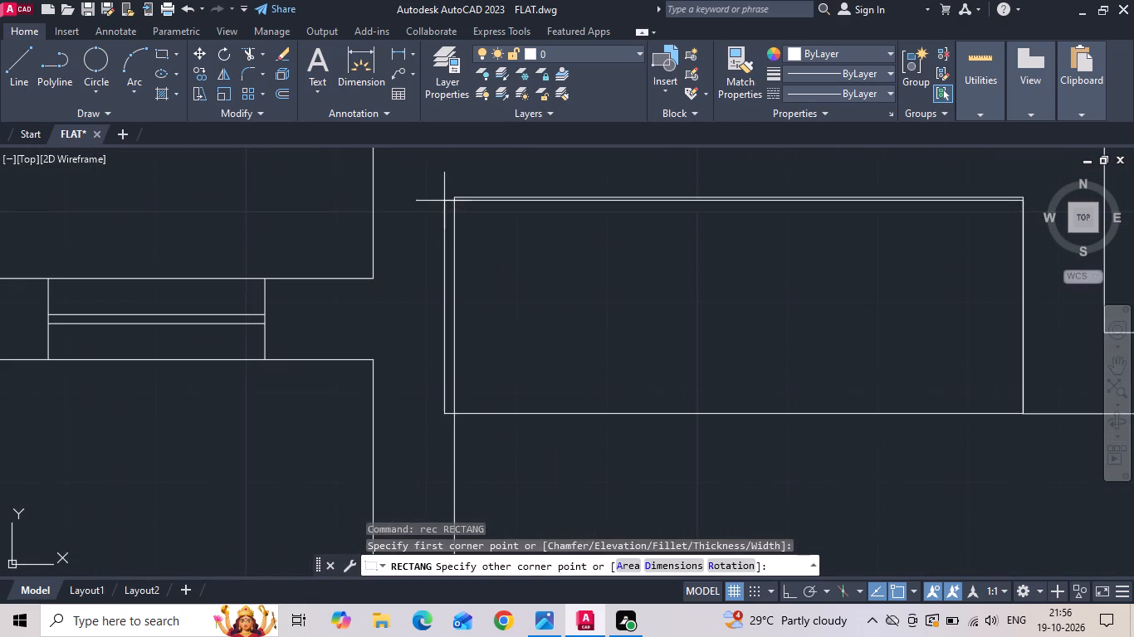
pyautogui.click(453, 197)
# Offset the wardrobe rectangle inward by 1 inch.
pyautogui.write('o 1')
pyautogui.press('space')
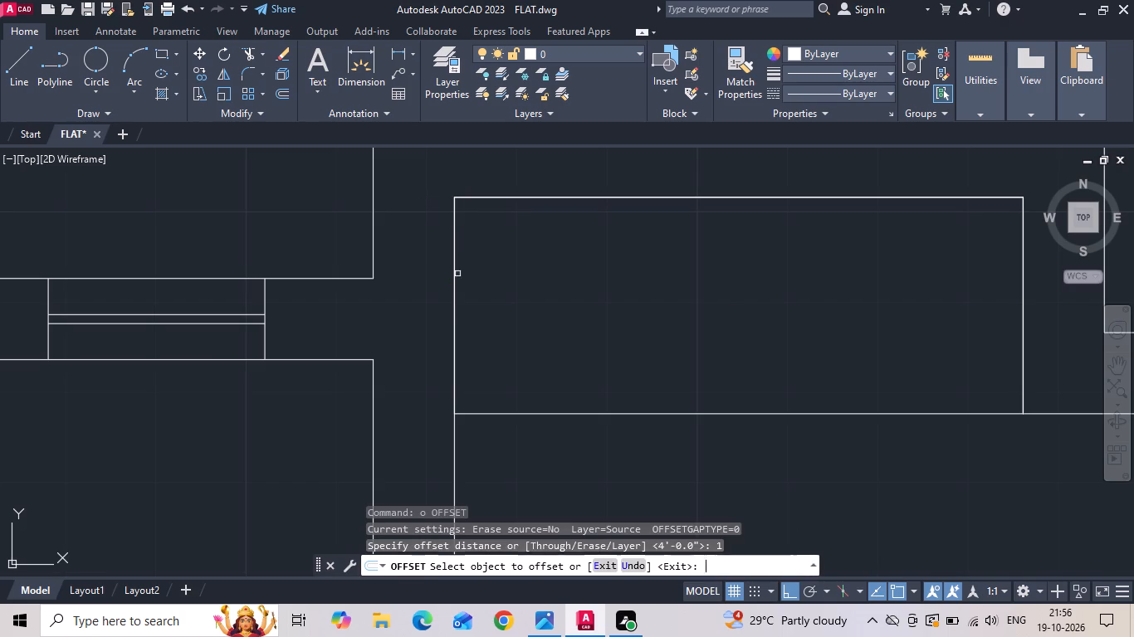
pyautogui.click(509, 197)
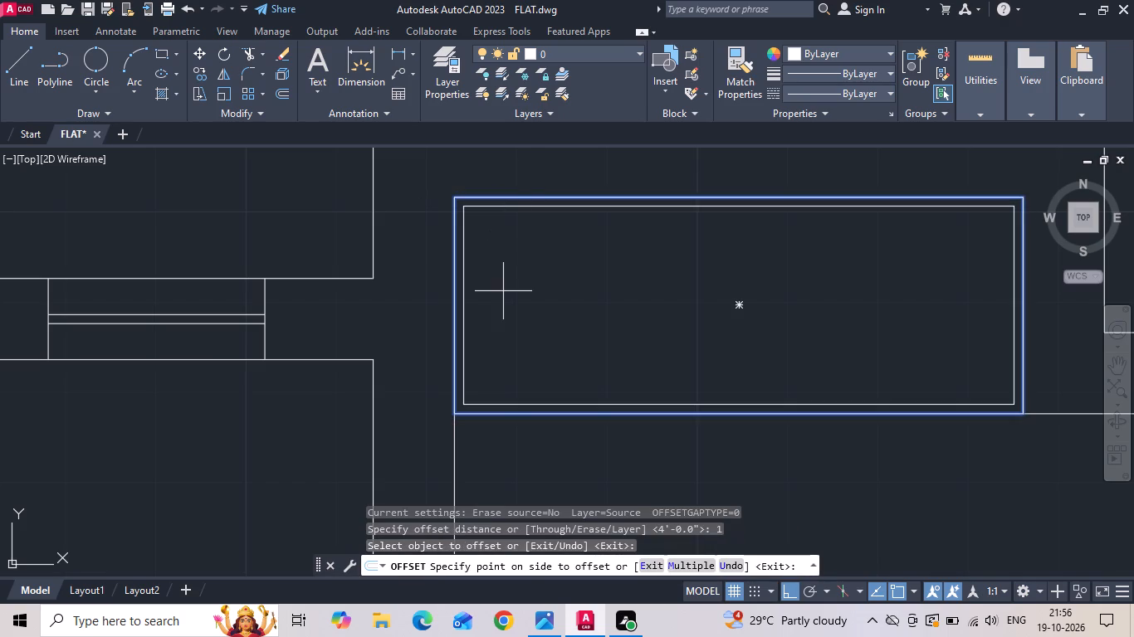
pyautogui.click(503, 291)
pyautogui.press('Escape')
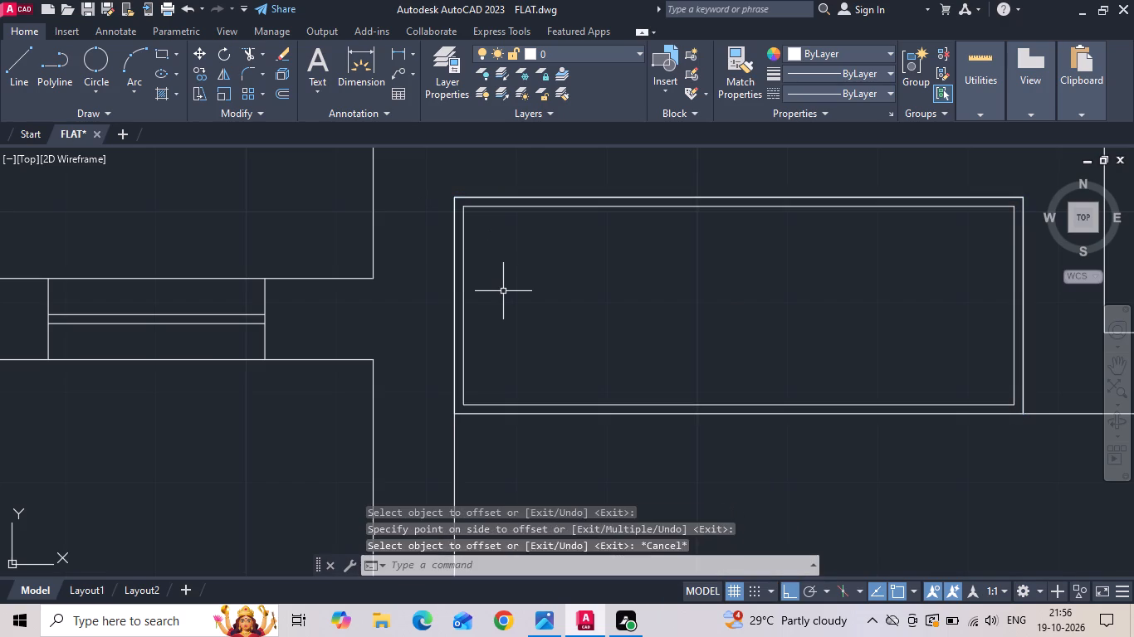
# Save the drawing with the wardrobe outline.
pyautogui.hotkey('ctrl', 's')
# Open the Courtyard House drawing from the 19102026 folder.
pyautogui.click(6, 11)
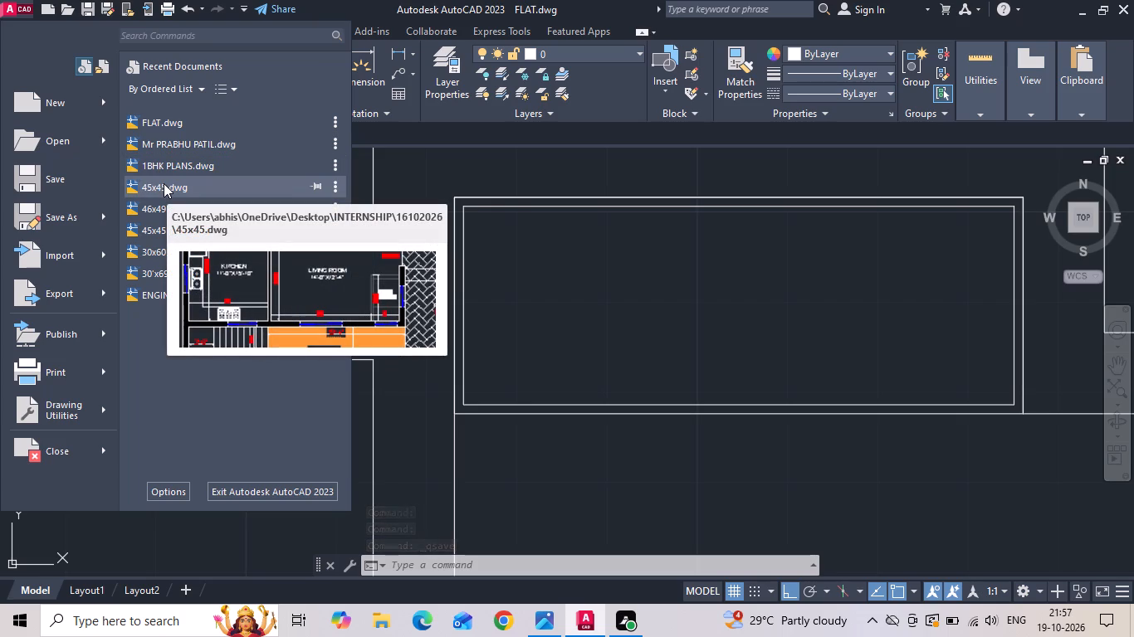
pyautogui.click(59, 142)
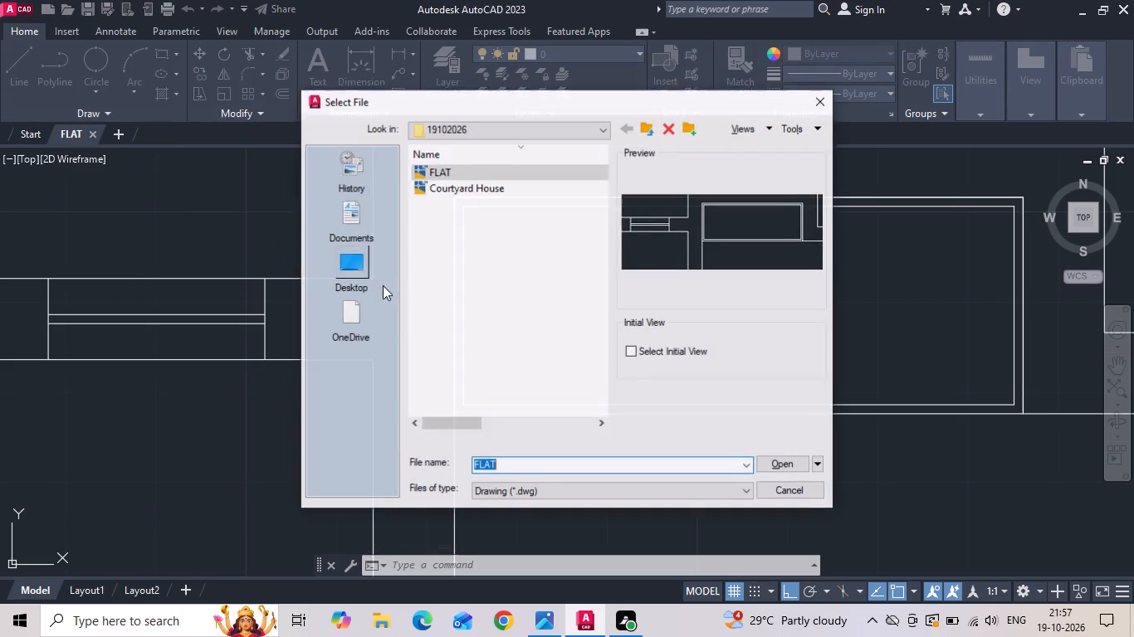
pyautogui.click(486, 185)
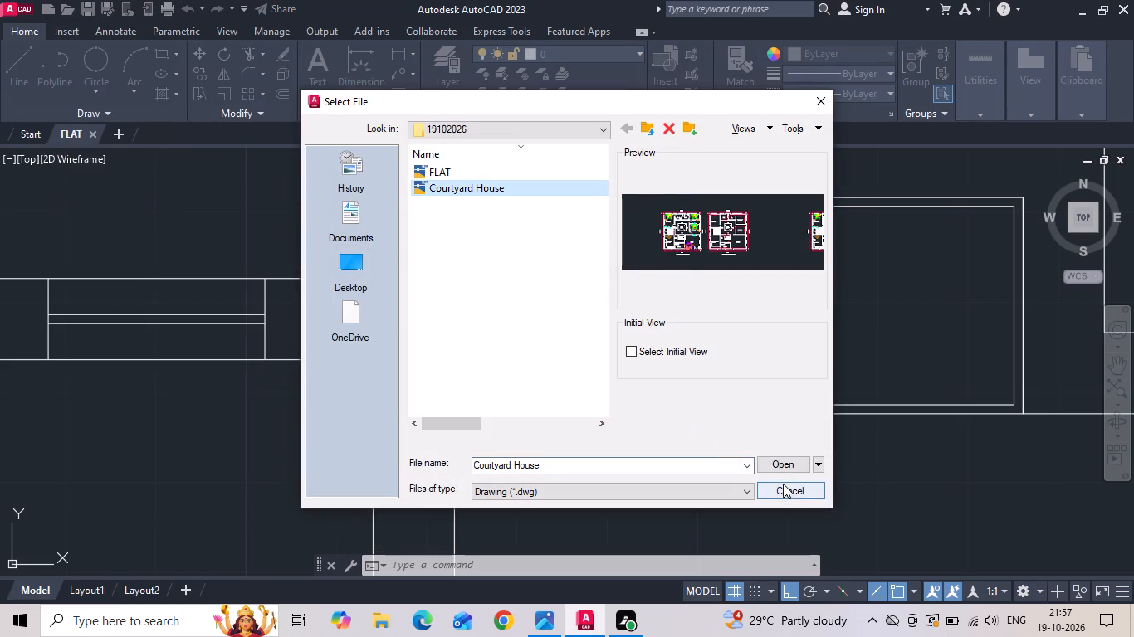
pyautogui.click(775, 461)
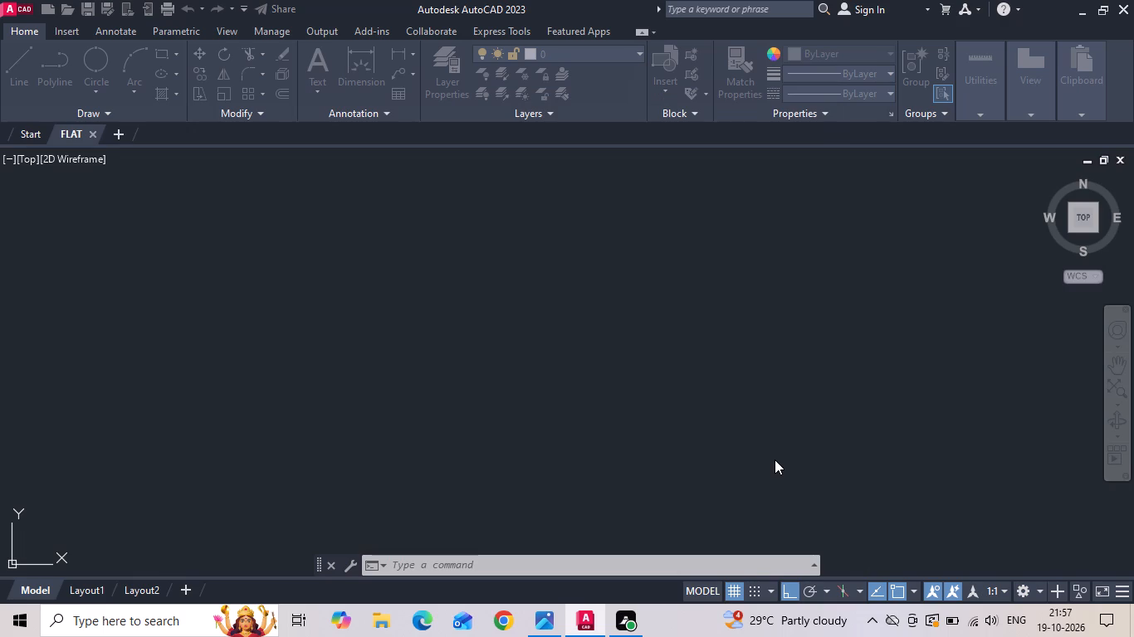
# Copy the clothes rail with hangers from the wardrobe of the 11'4.5"X11'4.5" master bedroom to the clipboard.
pyautogui.scroll(2, 253, 273)
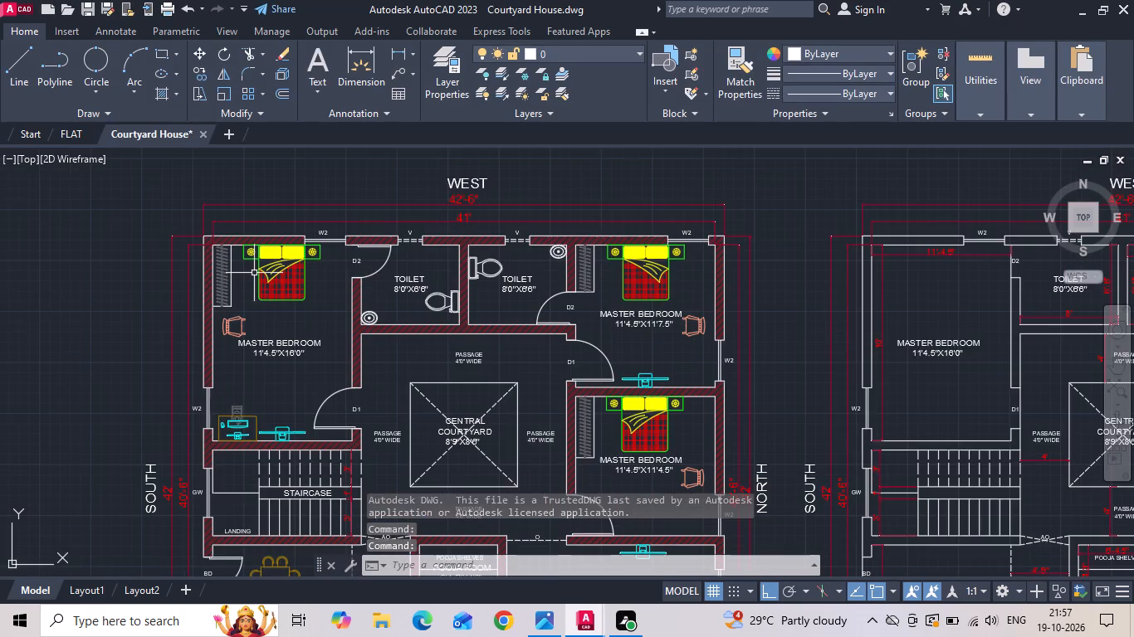
pyautogui.scroll(-1, 254, 272)
pyautogui.scroll(1, 468, 351)
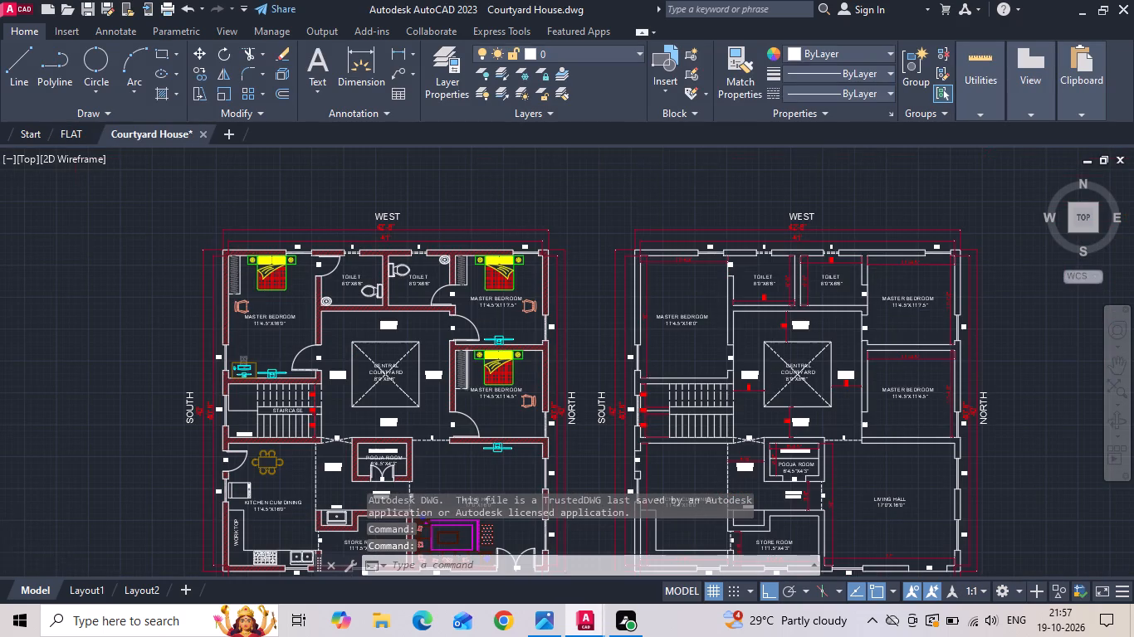
pyautogui.scroll(3, 469, 351)
pyautogui.scroll(2, 406, 287)
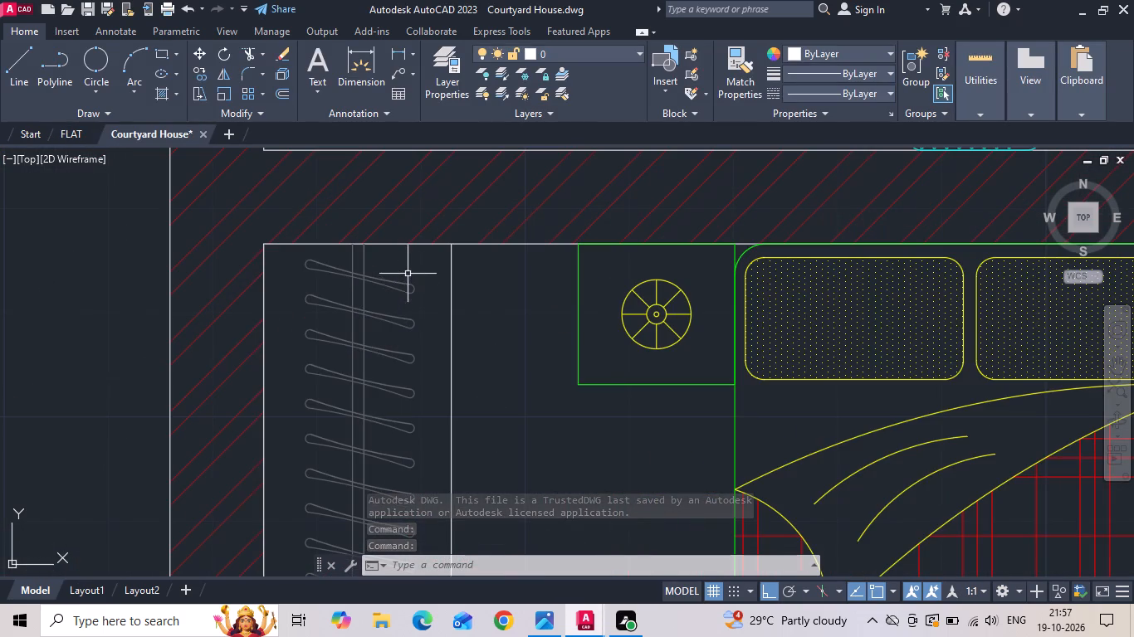
pyautogui.click(408, 267)
pyautogui.moveTo(333, 388); pyautogui.dragTo(400, 155, button='middle')
pyautogui.scroll(-1, 418, 105)
pyautogui.scroll(-3, 418, 313)
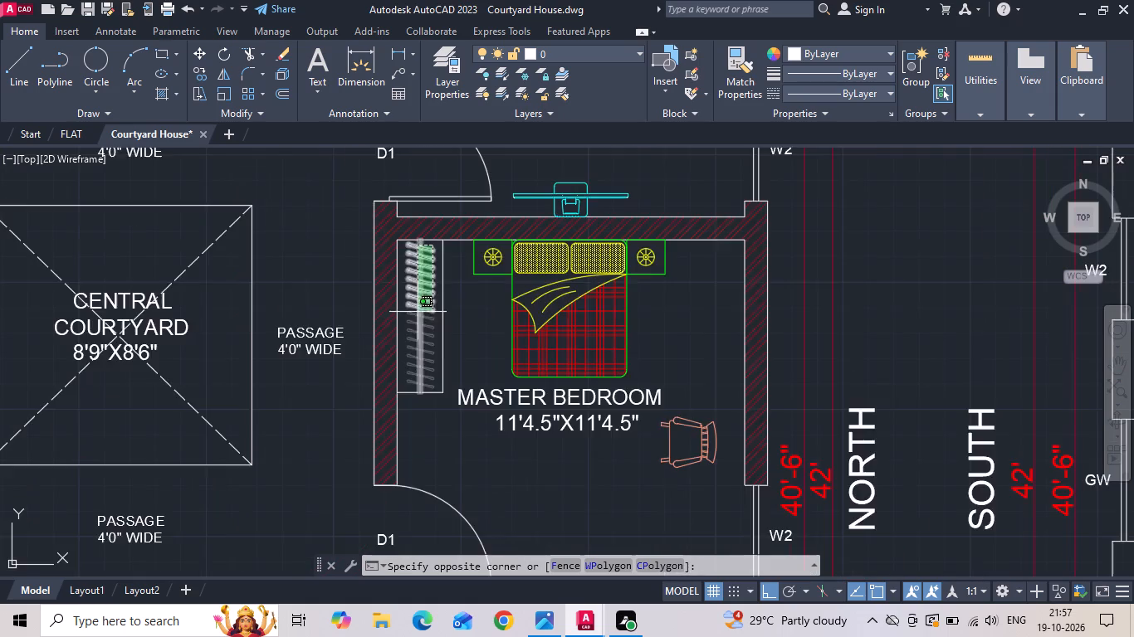
pyautogui.scroll(1, 411, 356)
pyautogui.click(398, 403)
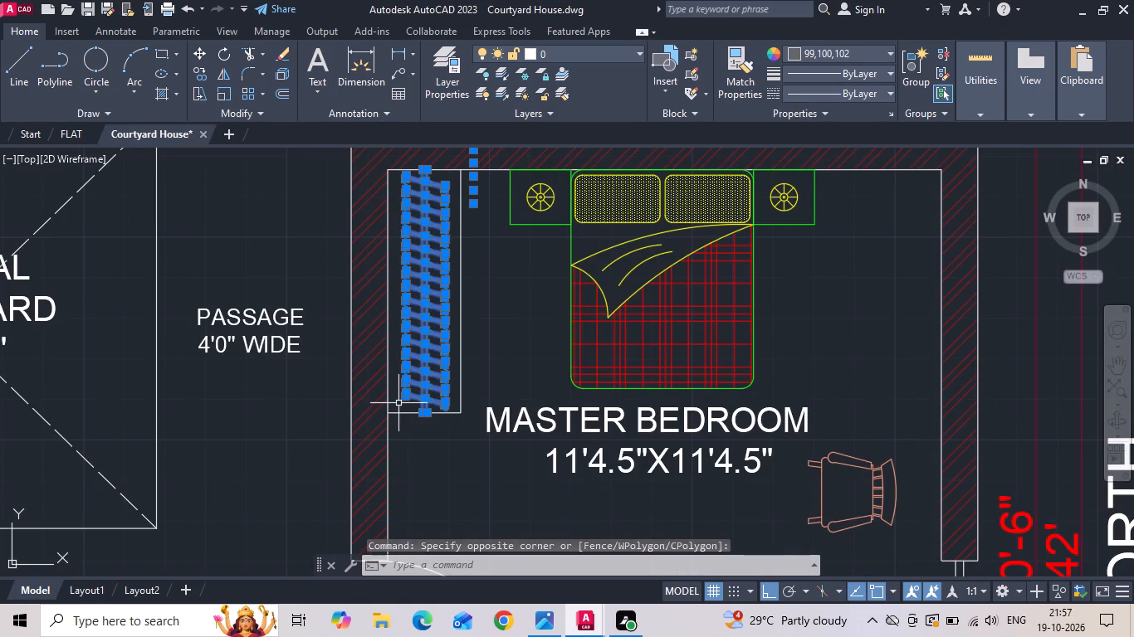
pyautogui.hotkey('ctrl', 'c')
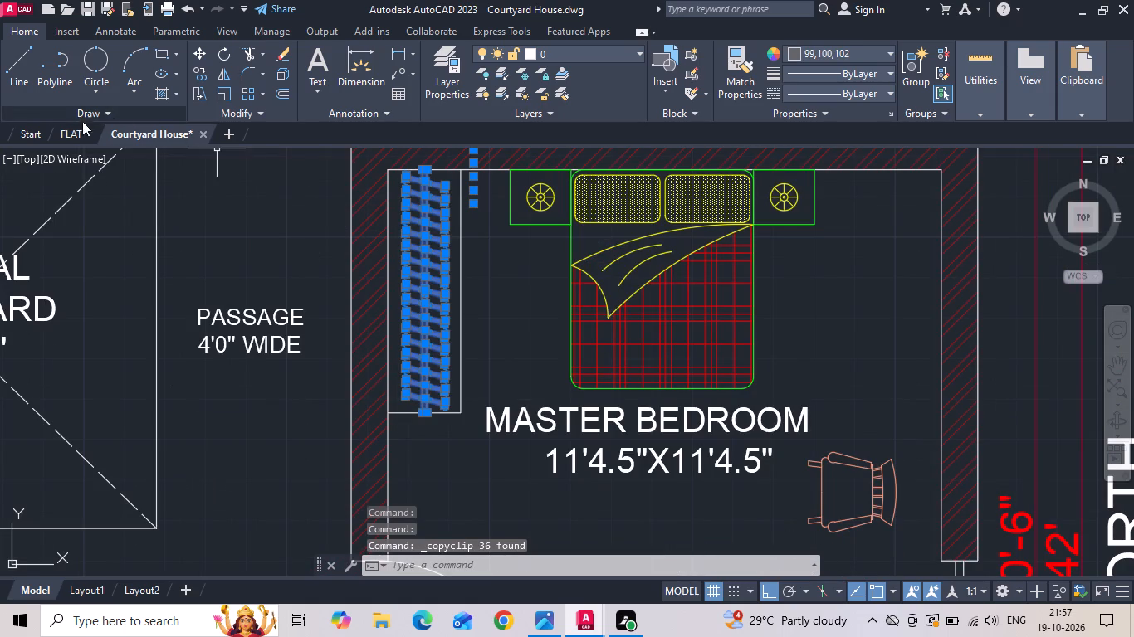
# Switch to the FLAT drawing and paste the hanger rail in the empty space outside the common bedroom.
pyautogui.click(73, 133)
pyautogui.hotkey('ctrl', 'v')
pyautogui.scroll(-2, 147, 248)
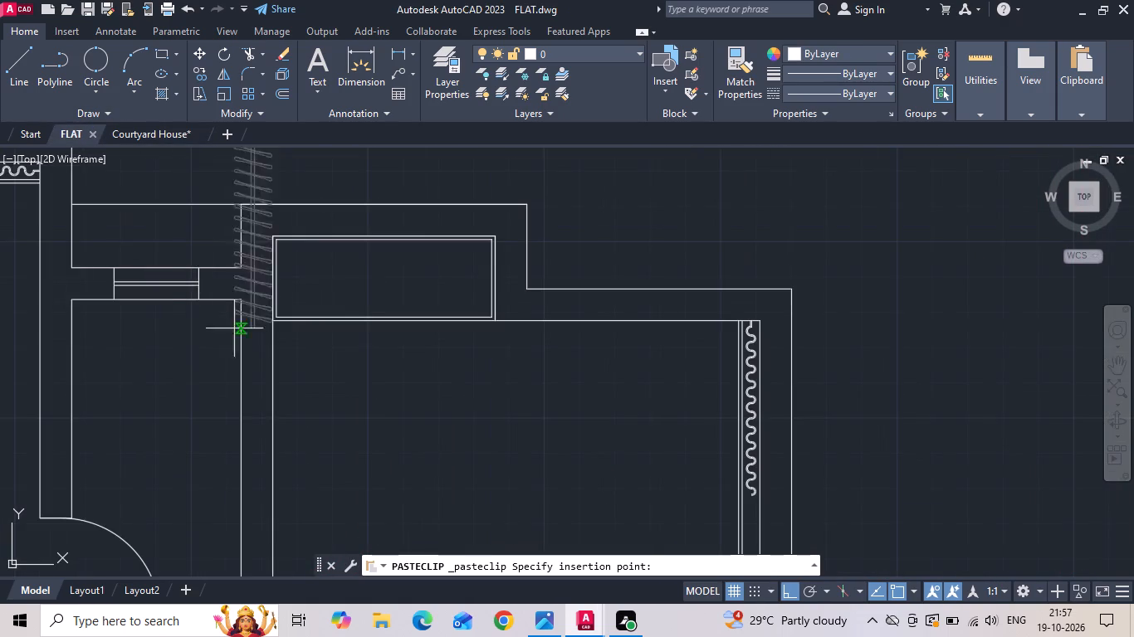
pyautogui.scroll(-1, 413, 457)
pyautogui.click(744, 350)
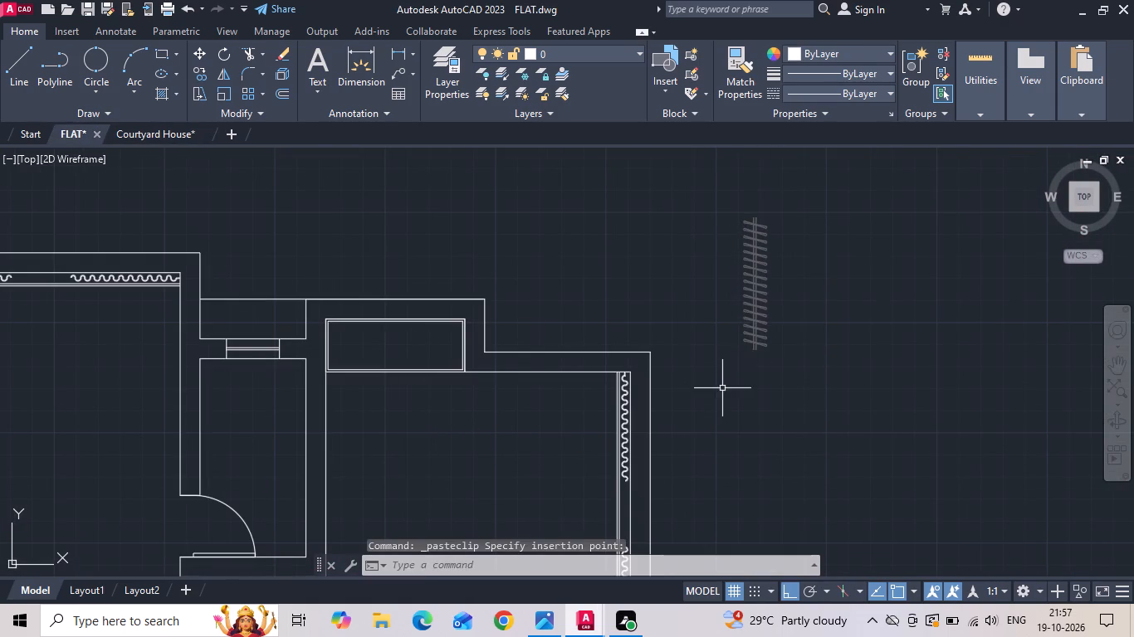
# Rotate the pasted hanger rail a quarter turn so that it lies horizontally.
pyautogui.moveTo(722, 388); pyautogui.dragTo(734, 365)
pyautogui.click(797, 182)
pyautogui.rightClick(797, 182)
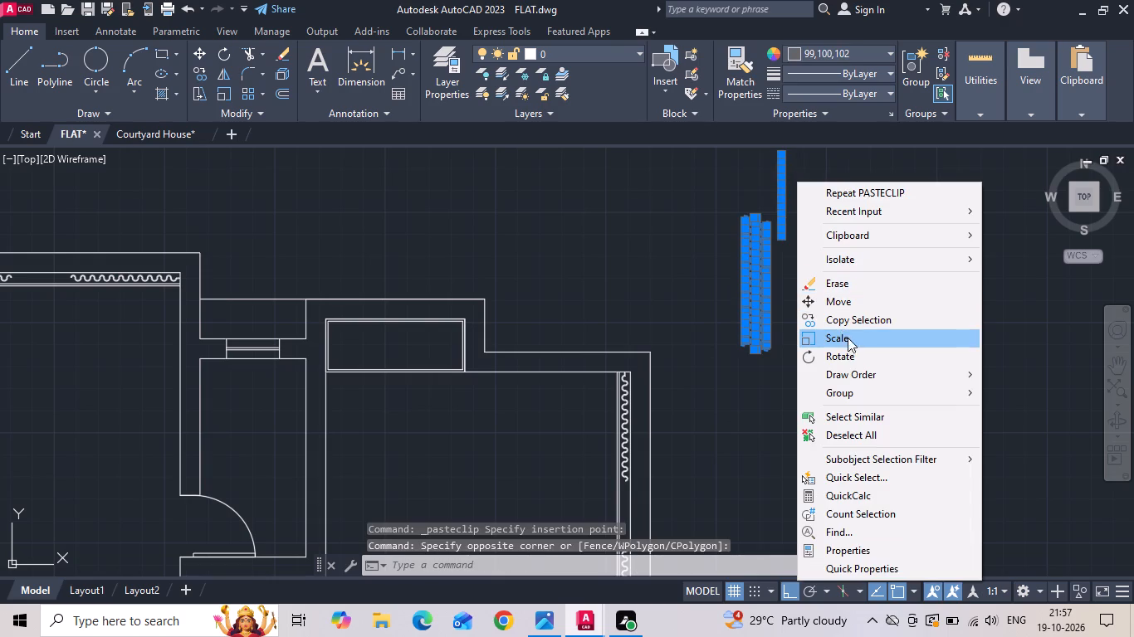
pyautogui.click(849, 352)
pyautogui.click(839, 324)
pyautogui.click(838, 344)
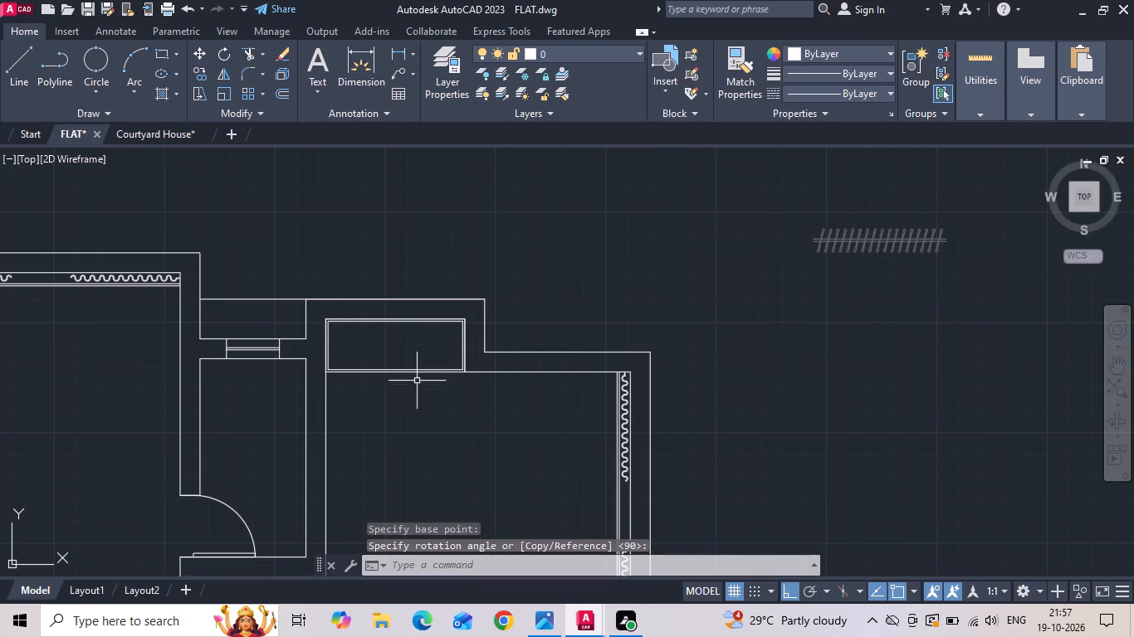
# Draw a horizontal centre line across the wardrobe's inner rectangle, between the midpoints of its short sides.
pyautogui.scroll(2, 336, 342)
pyautogui.write('l')
pyautogui.press('space')
pyautogui.scroll(1, 655, 351)
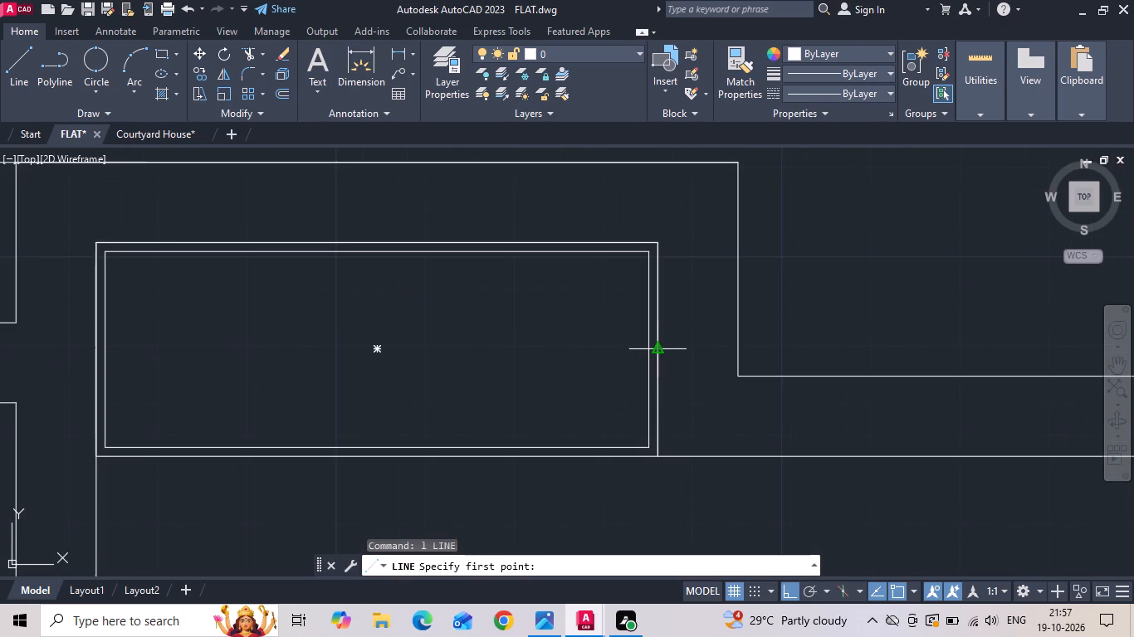
pyautogui.click(648, 347)
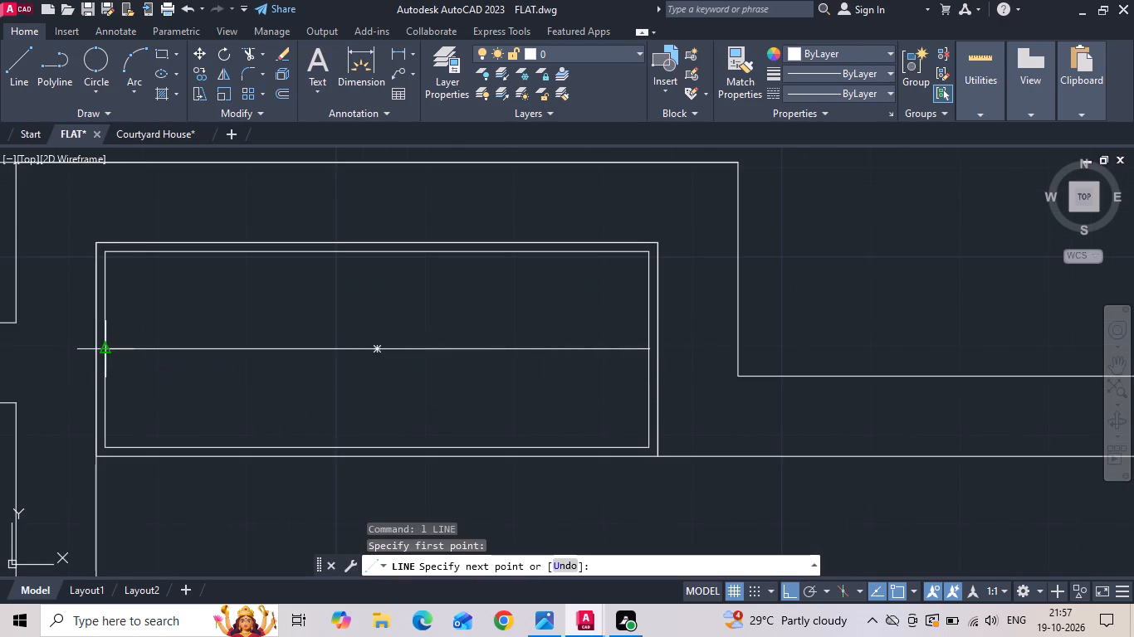
pyautogui.click(101, 349)
pyautogui.scroll(-3, 101, 349)
pyautogui.press('Escape')
# Measure the gap between the hanger rail's two parallel lines.
pyautogui.scroll(-2, 305, 364)
pyautogui.scroll(3, 462, 323)
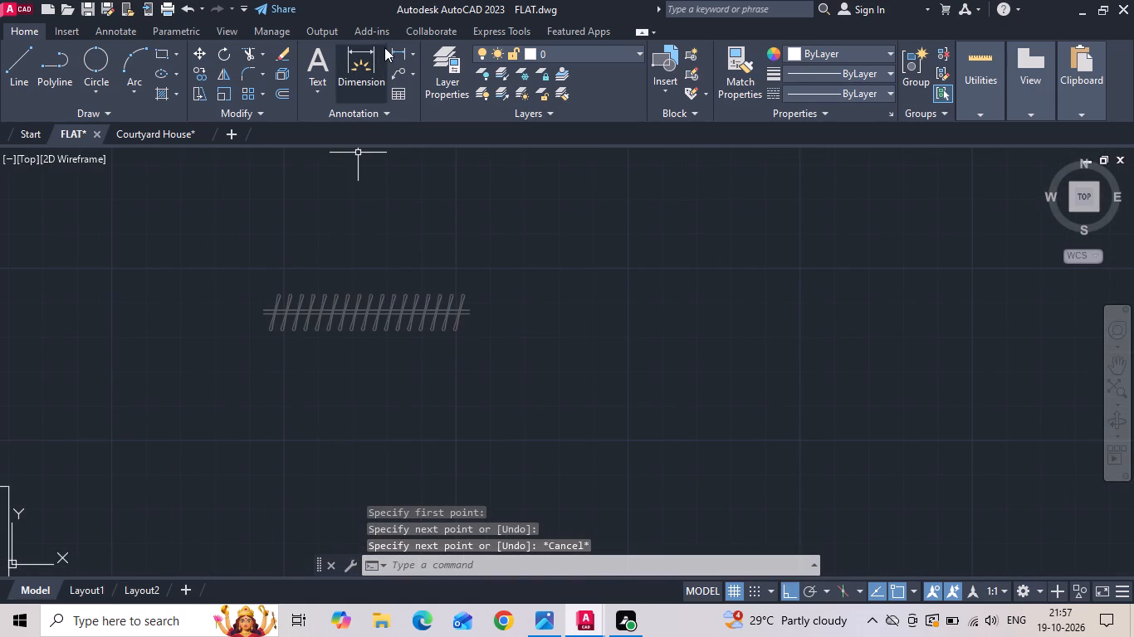
pyautogui.click(395, 49)
pyautogui.scroll(3, 481, 357)
pyautogui.scroll(1, 419, 173)
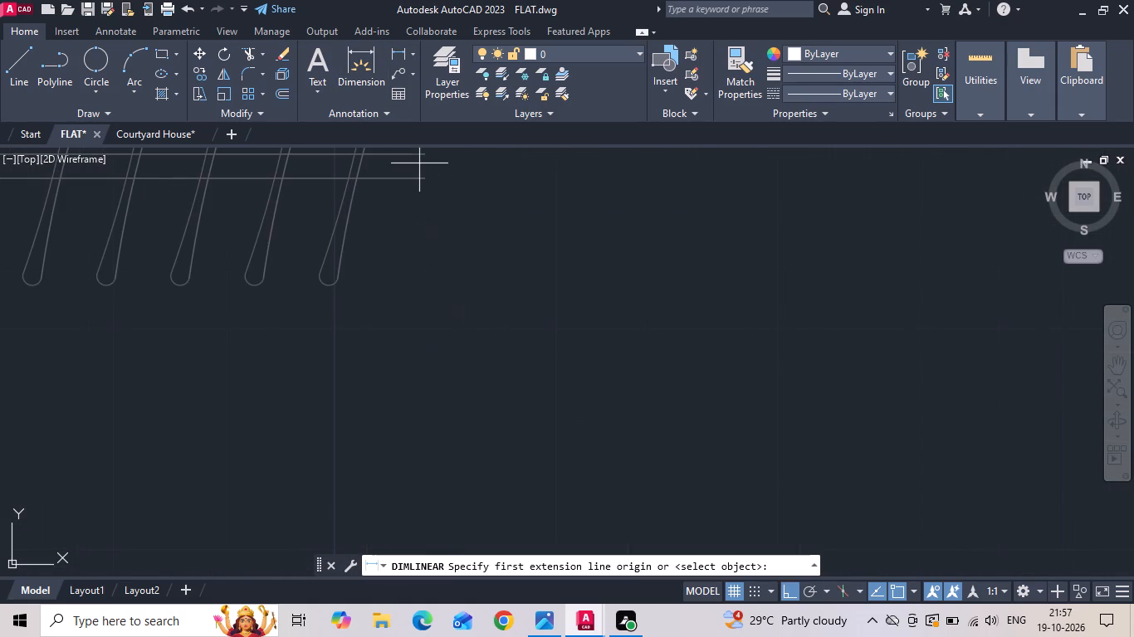
pyautogui.click(421, 151)
pyautogui.click(424, 174)
pyautogui.scroll(-3, 509, 284)
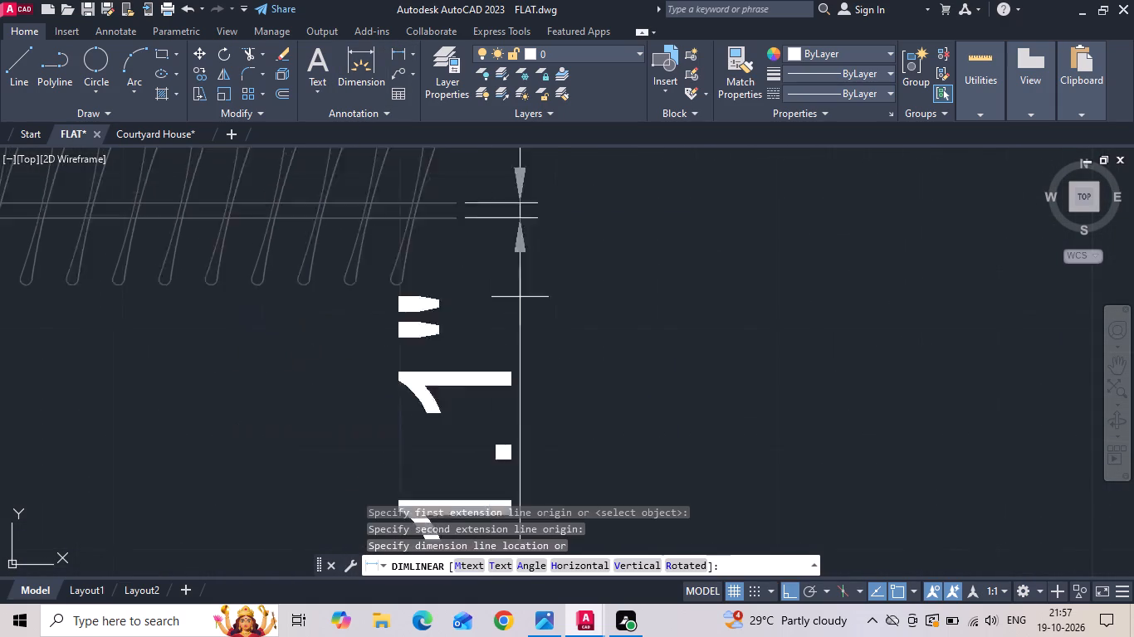
pyautogui.press('Escape')
# Draw a short line closing the right end of the hanger rail between its two parallel lines.
pyautogui.press('l')
pyautogui.press('space')
pyautogui.scroll(2, 469, 280)
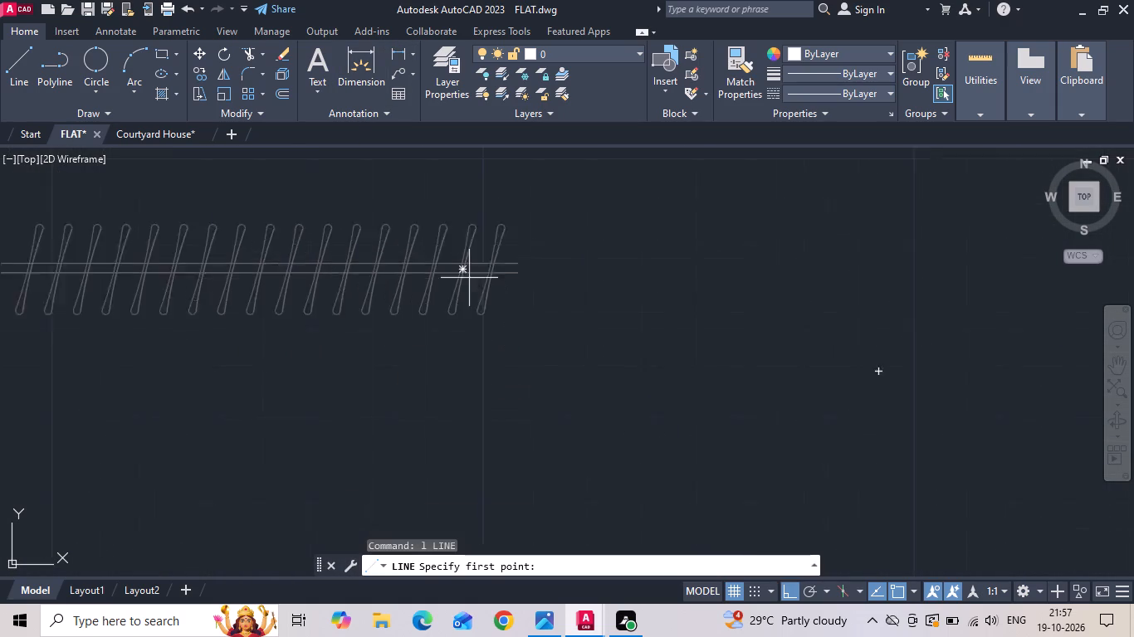
pyautogui.scroll(1, 469, 277)
pyautogui.click(594, 236)
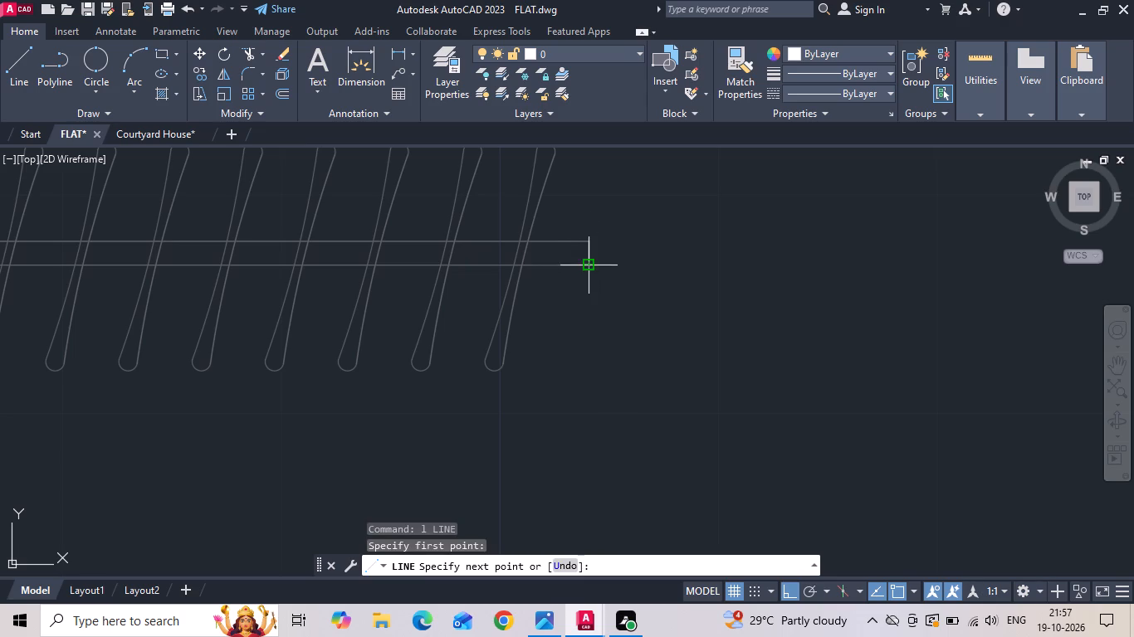
pyautogui.click(581, 265)
pyautogui.press('Escape')
pyautogui.scroll(-3, 633, 278)
# Measure the inner width of the common bedroom's wardrobe.
pyautogui.click(395, 56)
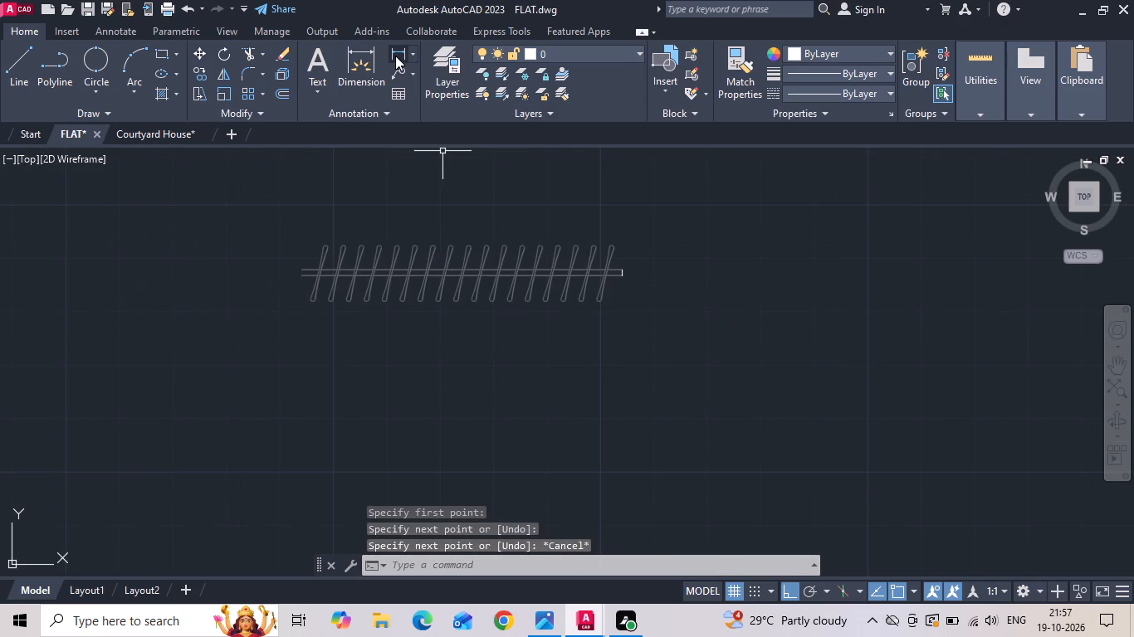
pyautogui.click(396, 51)
pyautogui.scroll(-3, 598, 227)
pyautogui.scroll(1, 209, 370)
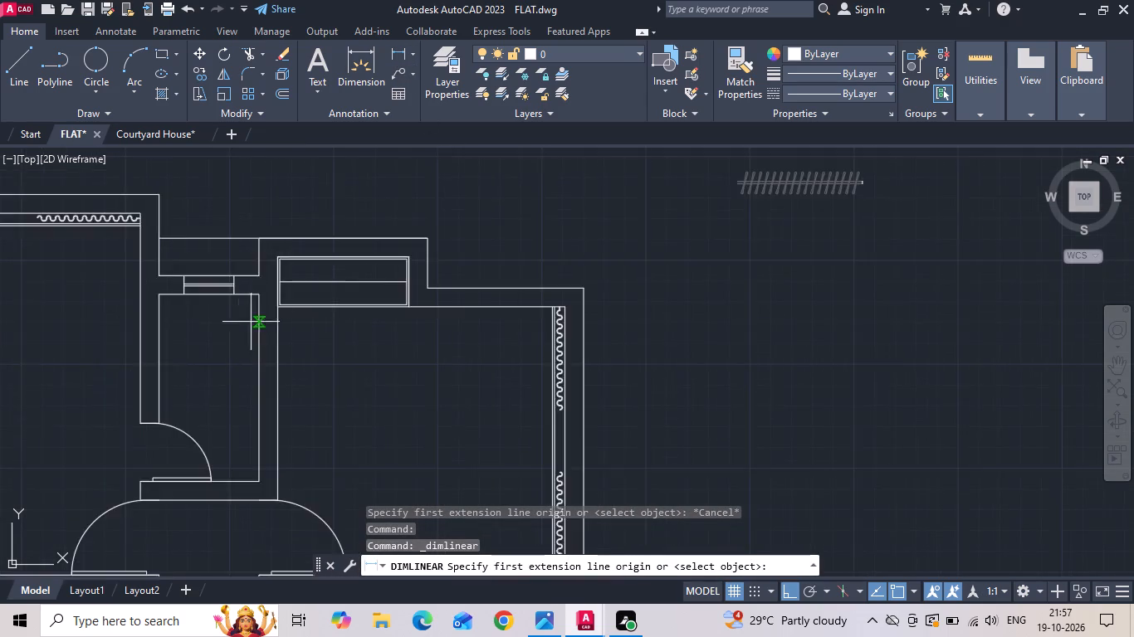
pyautogui.scroll(4, 260, 316)
pyautogui.click(241, 311)
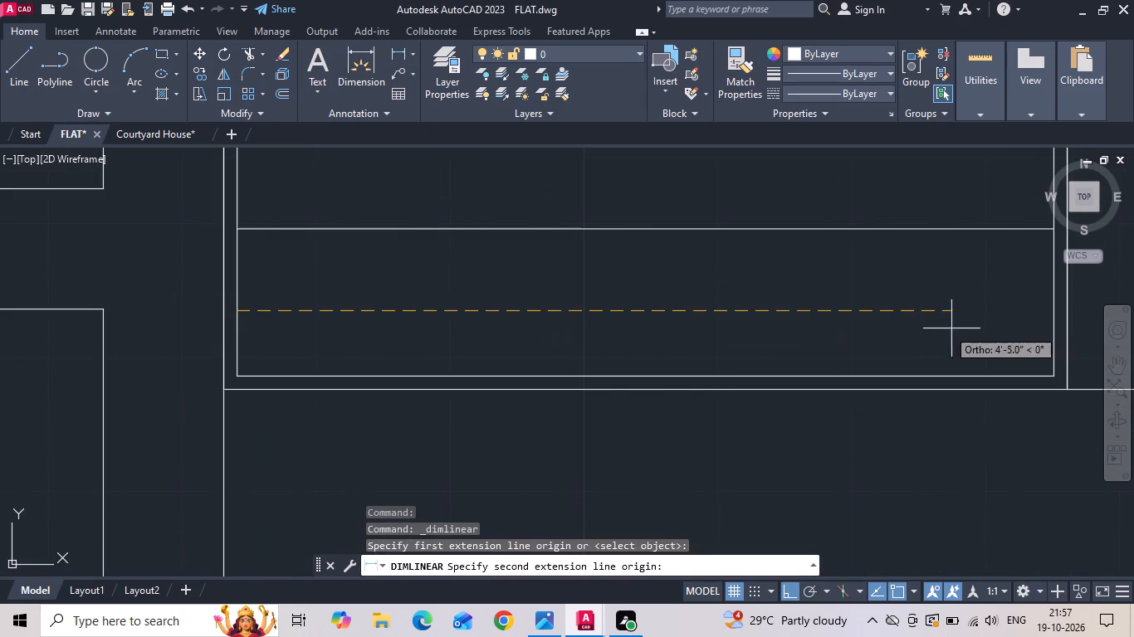
pyautogui.click(1053, 310)
pyautogui.press('Escape')
# Measure the full length of the pasted hanger rail.
pyautogui.scroll(-2, 536, 307)
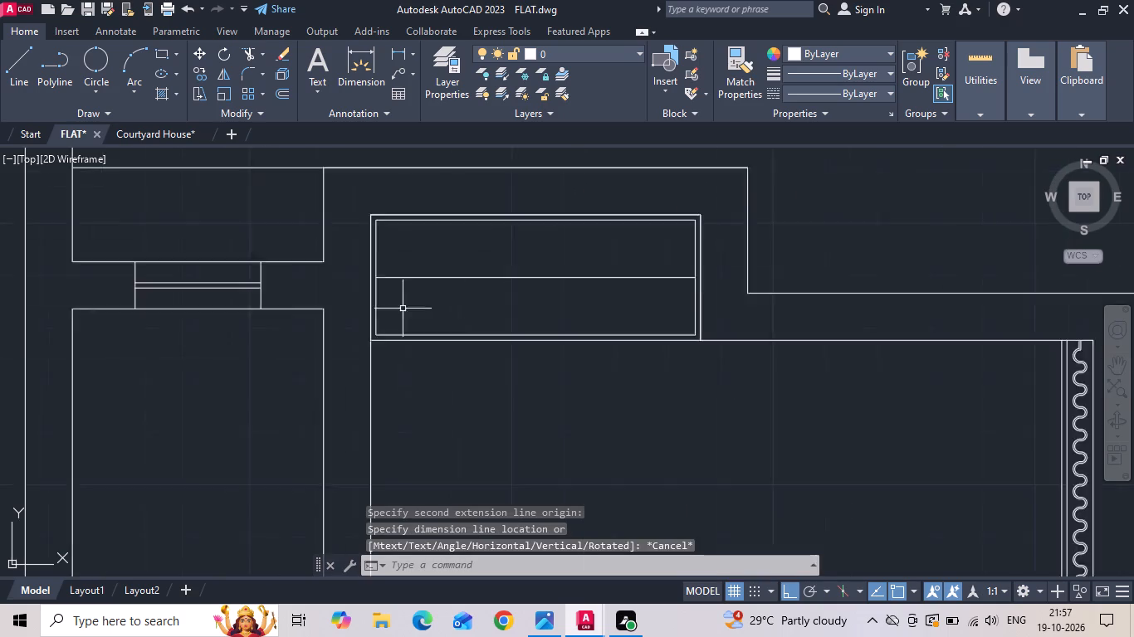
pyautogui.scroll(-3, 361, 309)
pyautogui.scroll(3, 698, 242)
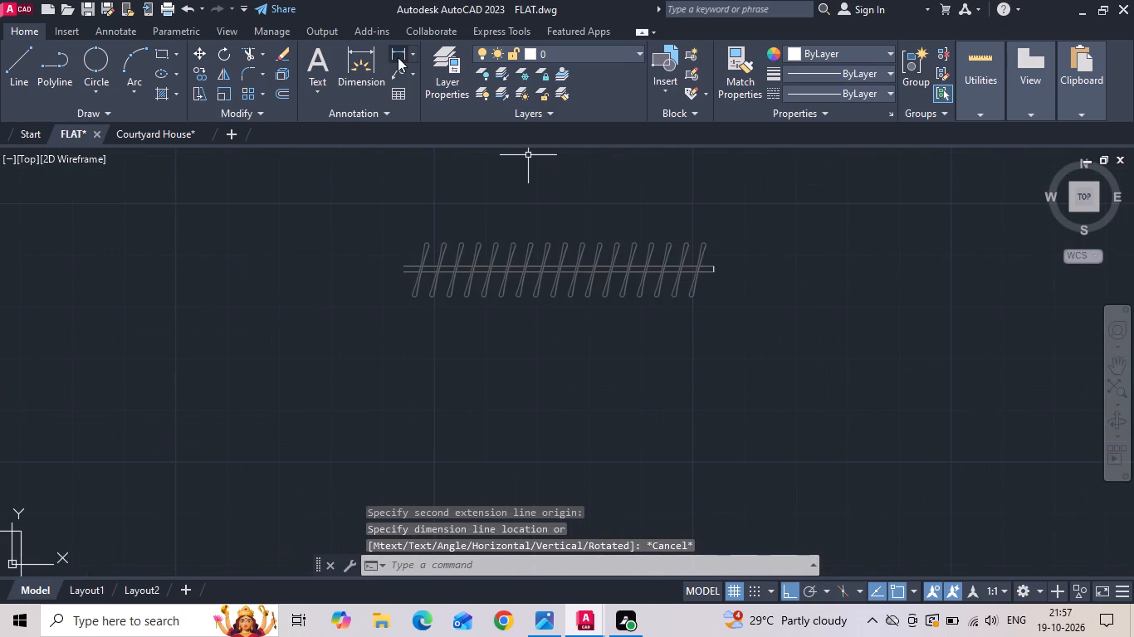
pyautogui.click(398, 54)
pyautogui.scroll(2, 636, 244)
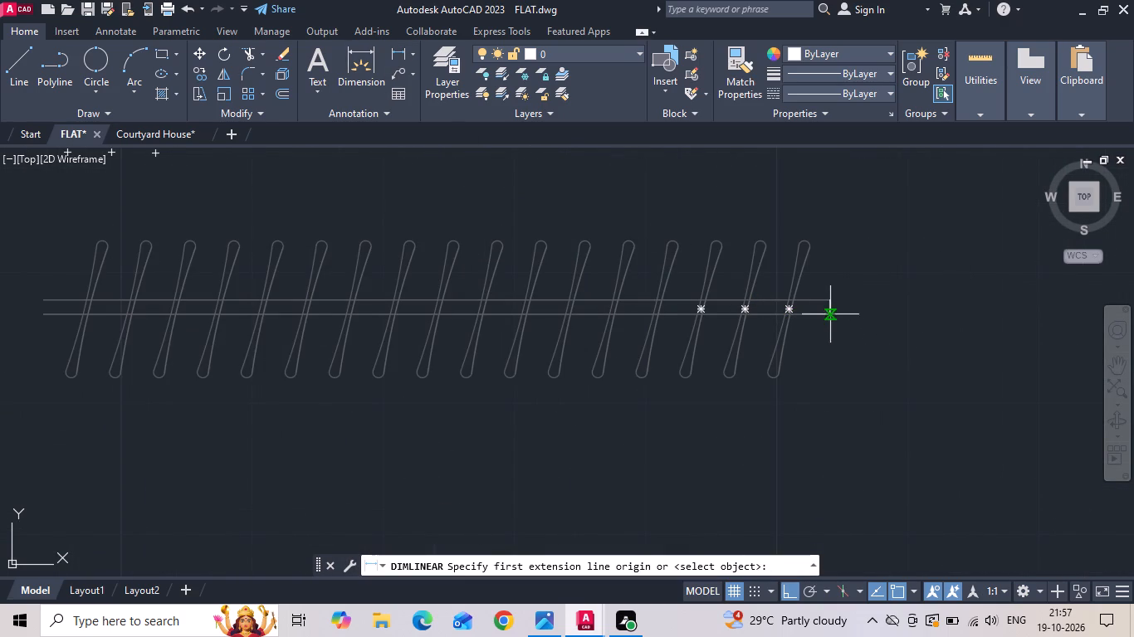
pyautogui.click(833, 314)
pyautogui.click(45, 318)
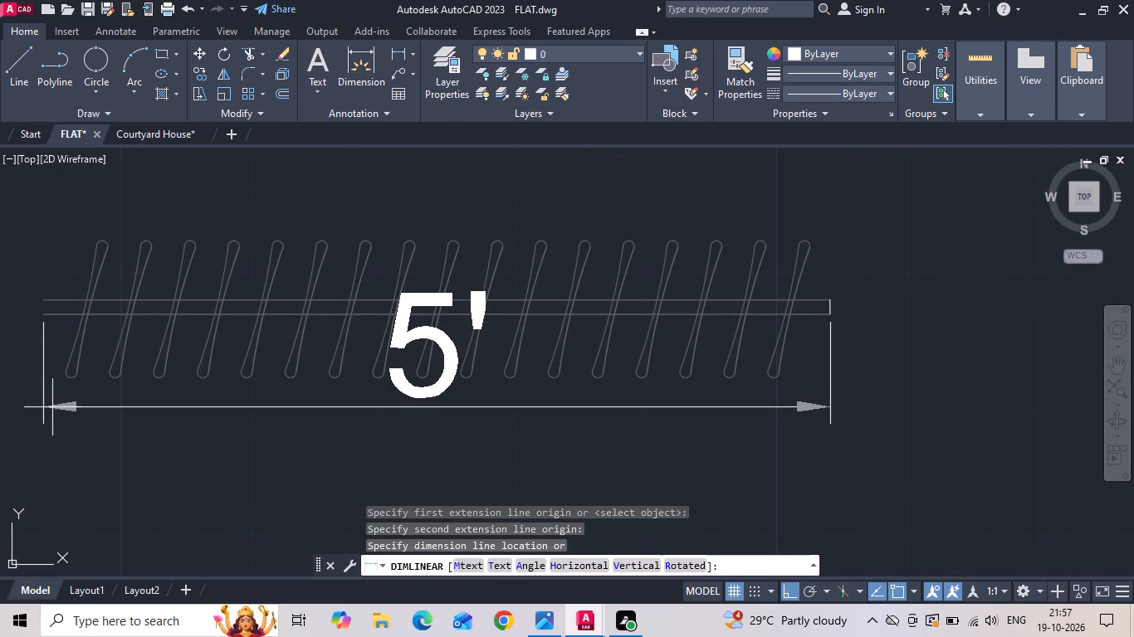
pyautogui.press('Escape')
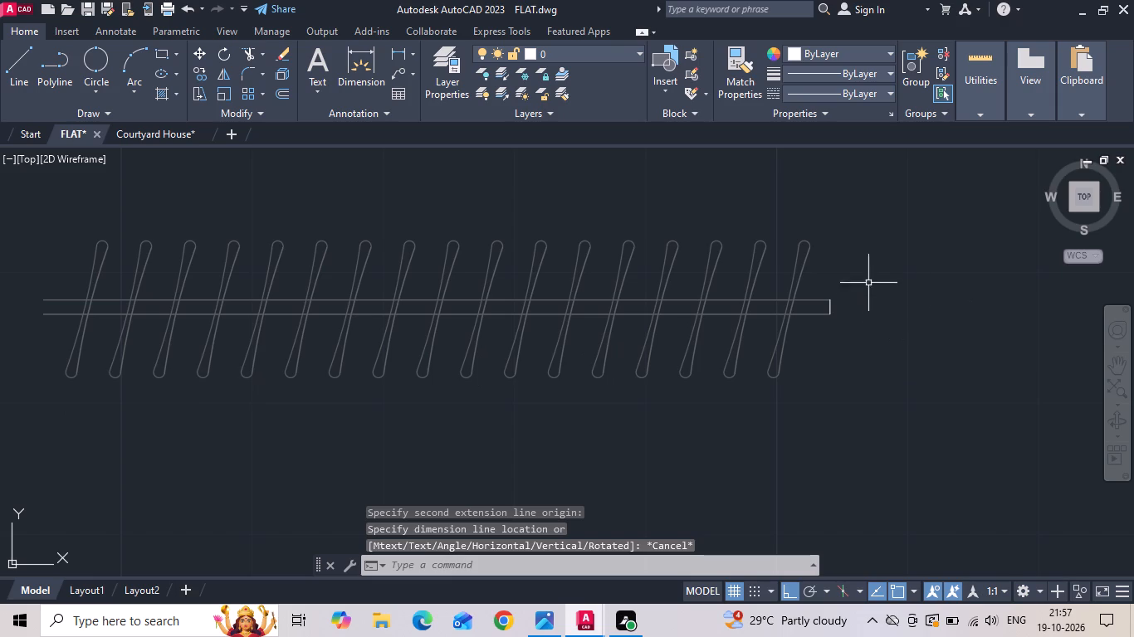
# Copy the whole hanger rail from its right end's midpoint to the right end of the wardrobe's centre line.
pyautogui.moveTo(863, 207); pyautogui.dragTo(863, 222)
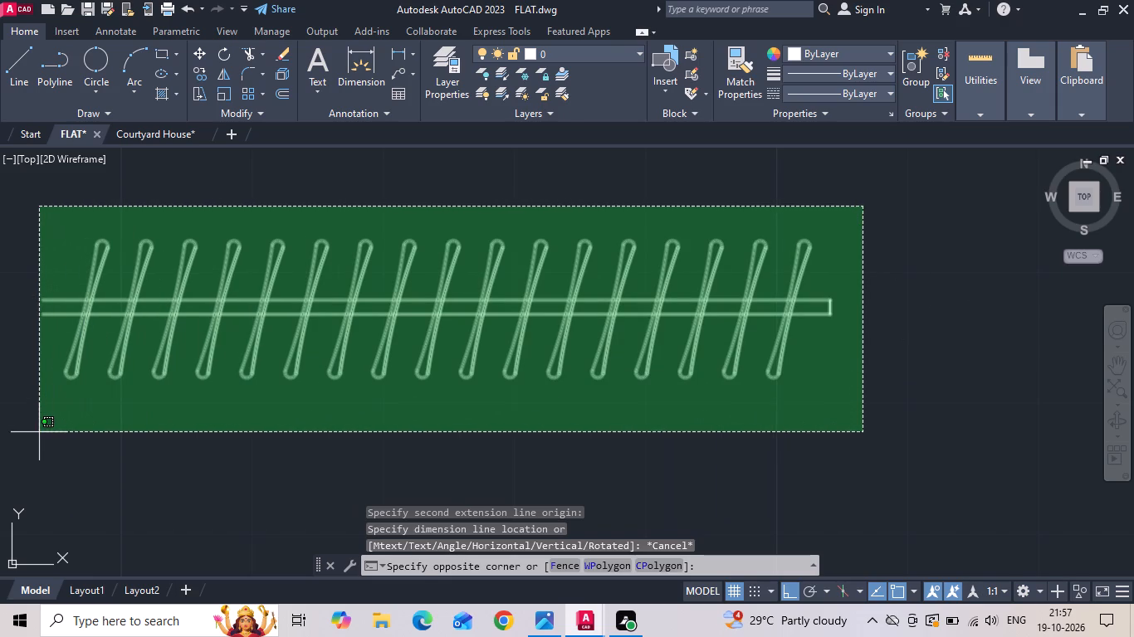
pyautogui.click(37, 431)
pyautogui.rightClick(37, 431)
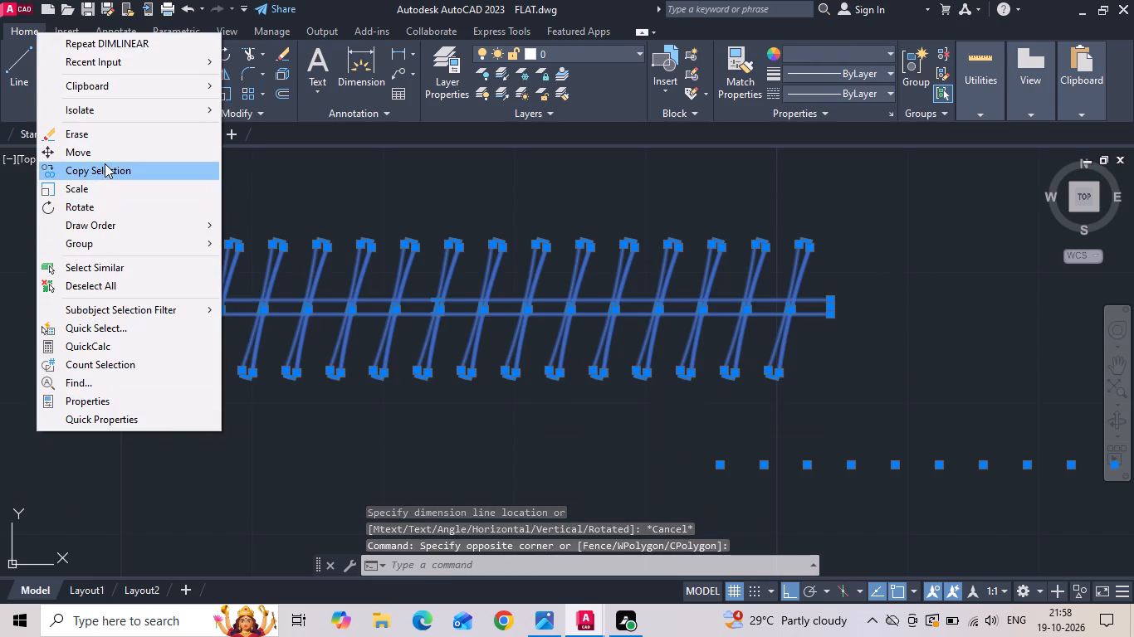
pyautogui.click(105, 163)
pyautogui.scroll(2, 815, 314)
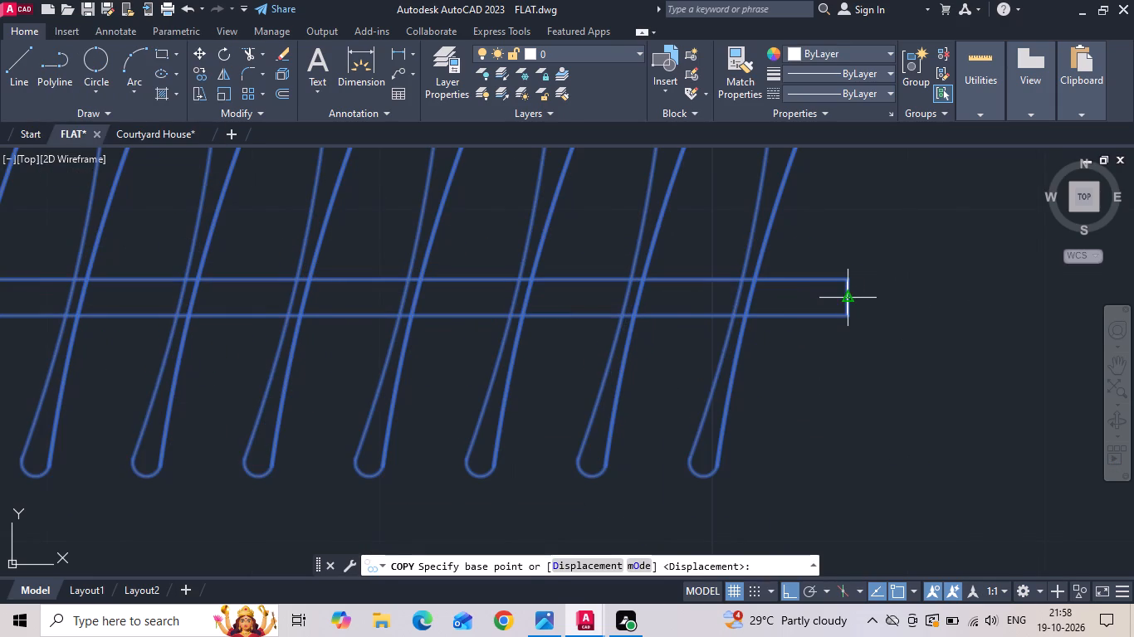
pyautogui.click(848, 297)
pyautogui.scroll(-7, 849, 297)
pyautogui.scroll(4, 373, 396)
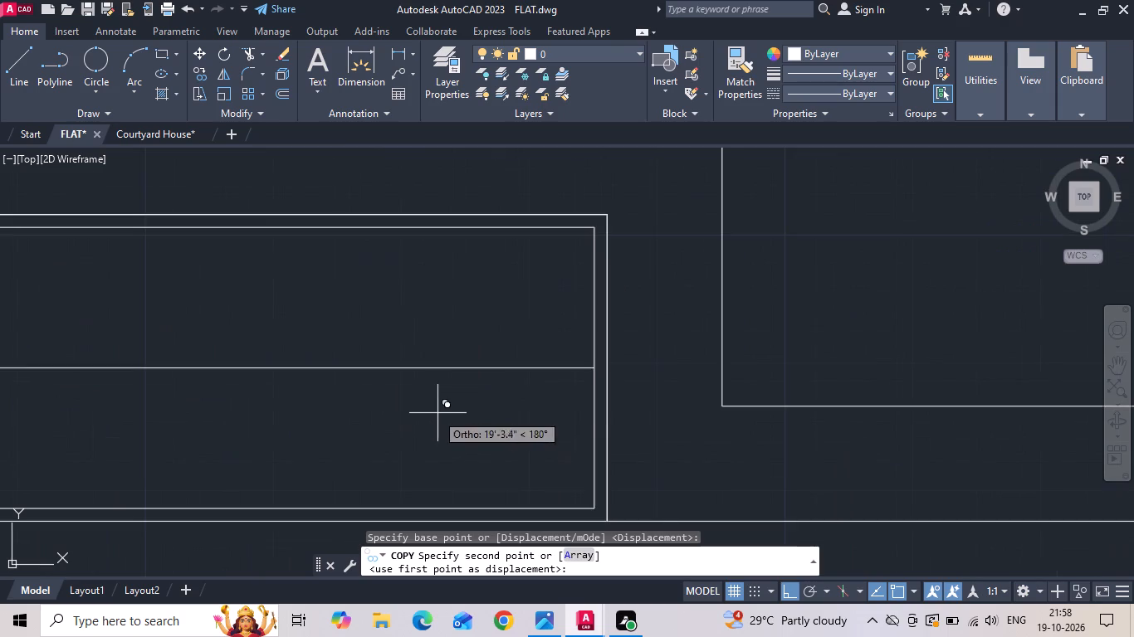
pyautogui.scroll(3, 594, 371)
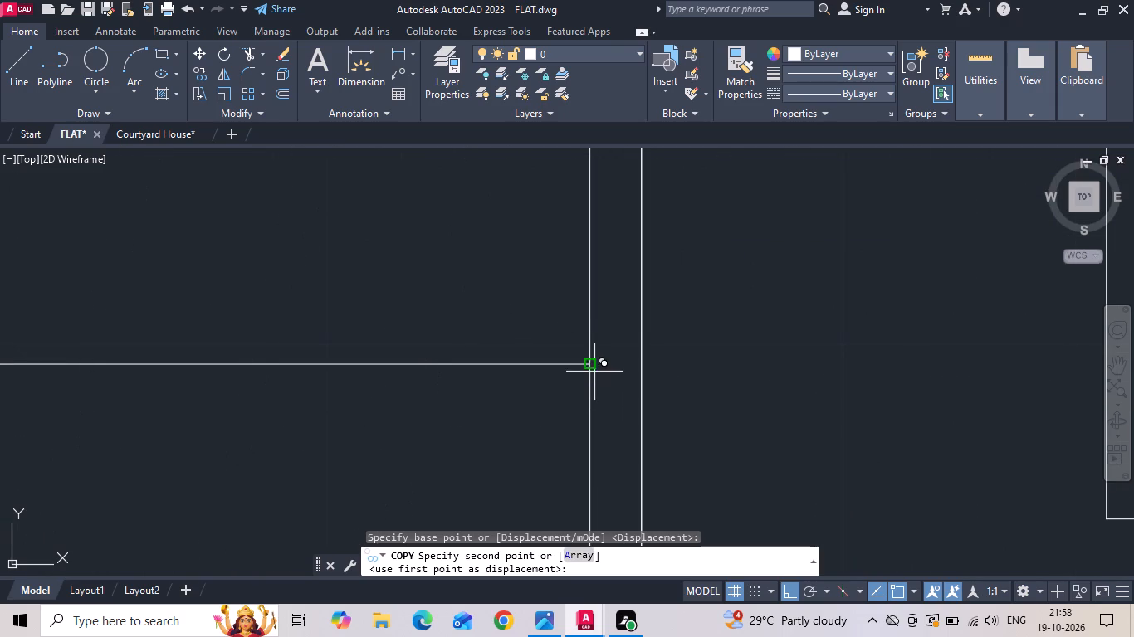
pyautogui.click(593, 366)
pyautogui.scroll(-3, 569, 378)
pyautogui.press('Escape')
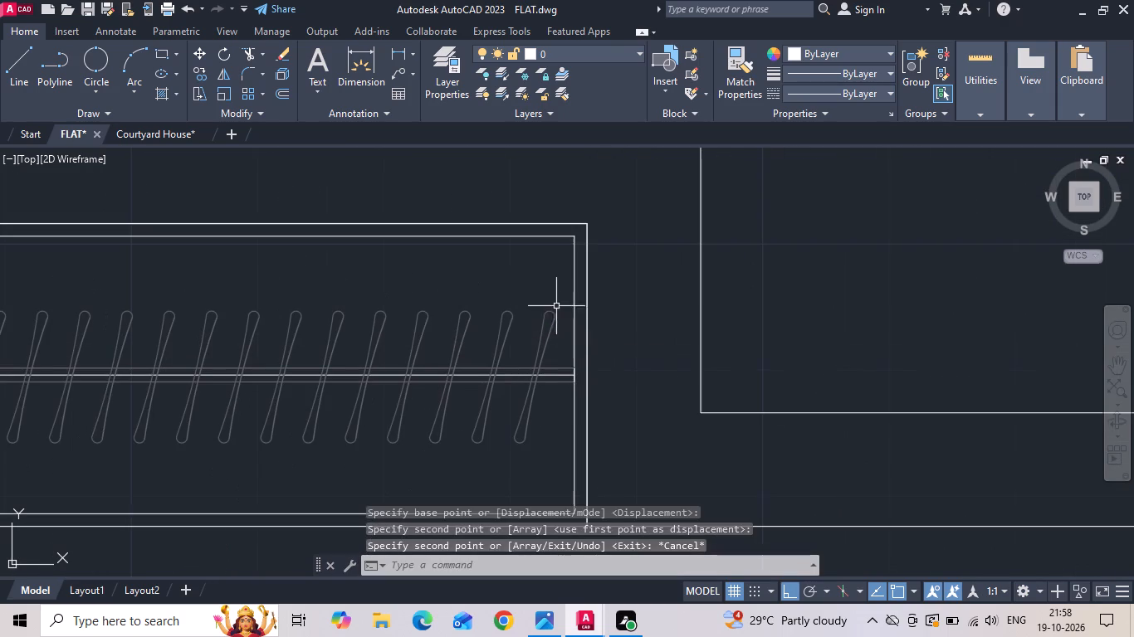
# Move the copied hanger rail with all its hangers 0.5" to the left inside the common bedroom's wardrobe.
pyautogui.click(554, 299)
pyautogui.moveTo(303, 342); pyautogui.dragTo(741, 319, button='middle')
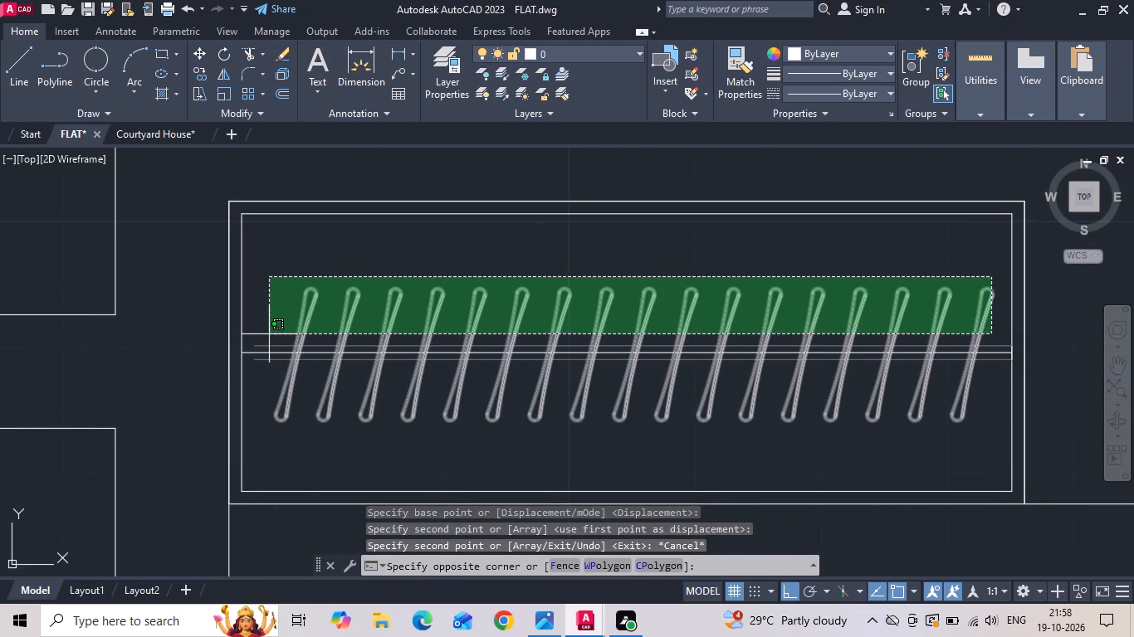
pyautogui.click(269, 334)
pyautogui.scroll(2, 266, 339)
pyautogui.click(262, 355)
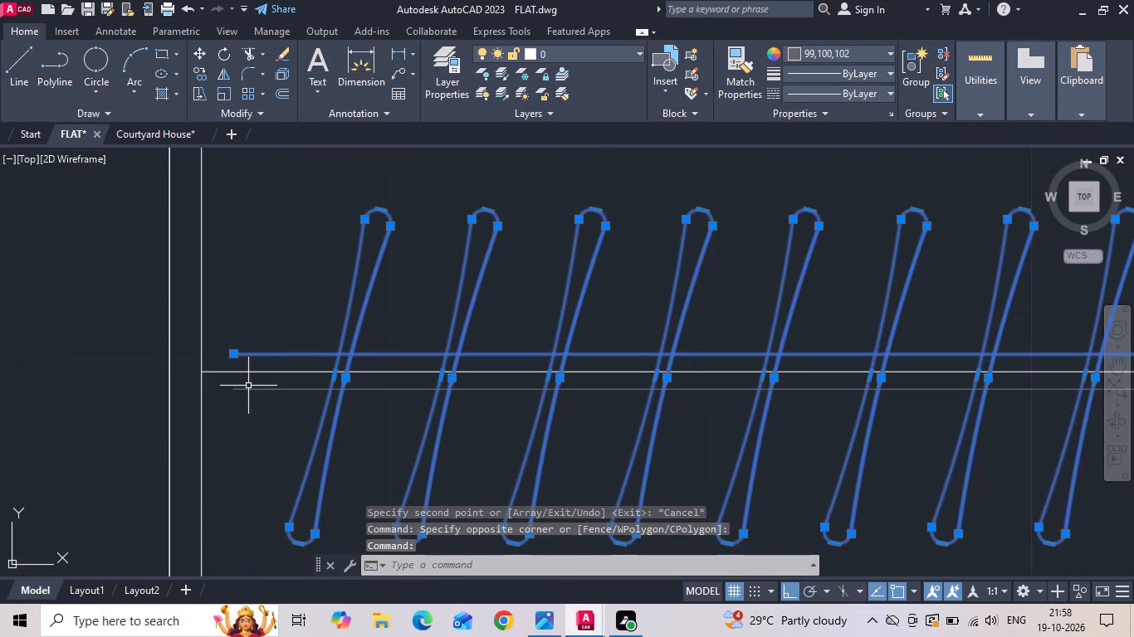
pyautogui.click(248, 387)
pyautogui.rightClick(266, 290)
pyautogui.click(232, 400)
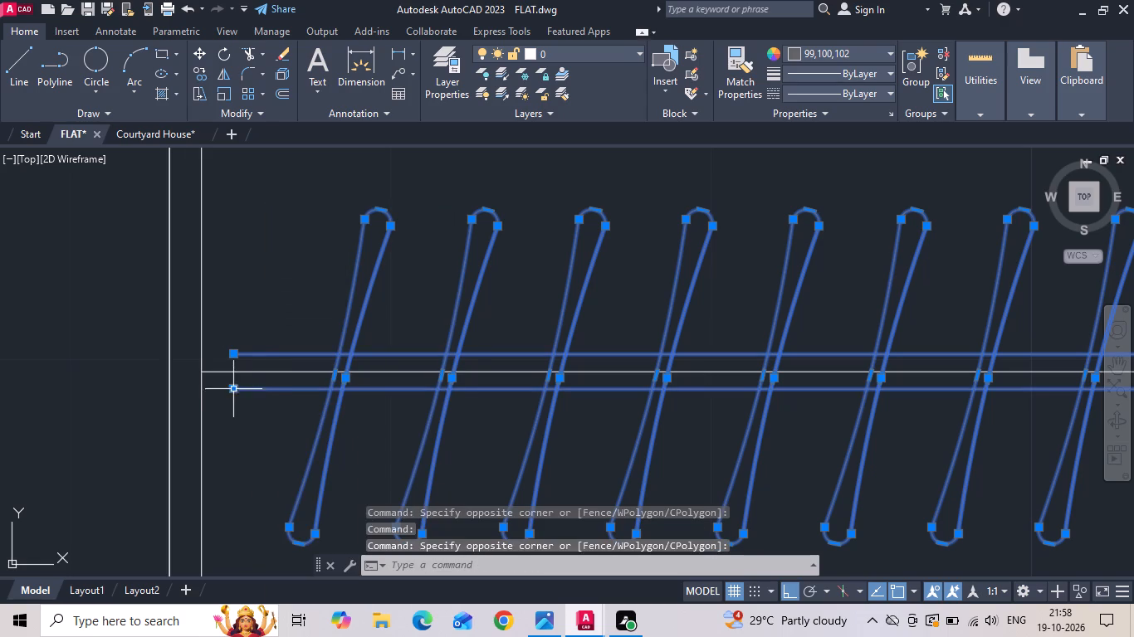
pyautogui.rightClick(273, 283)
pyautogui.click(303, 325)
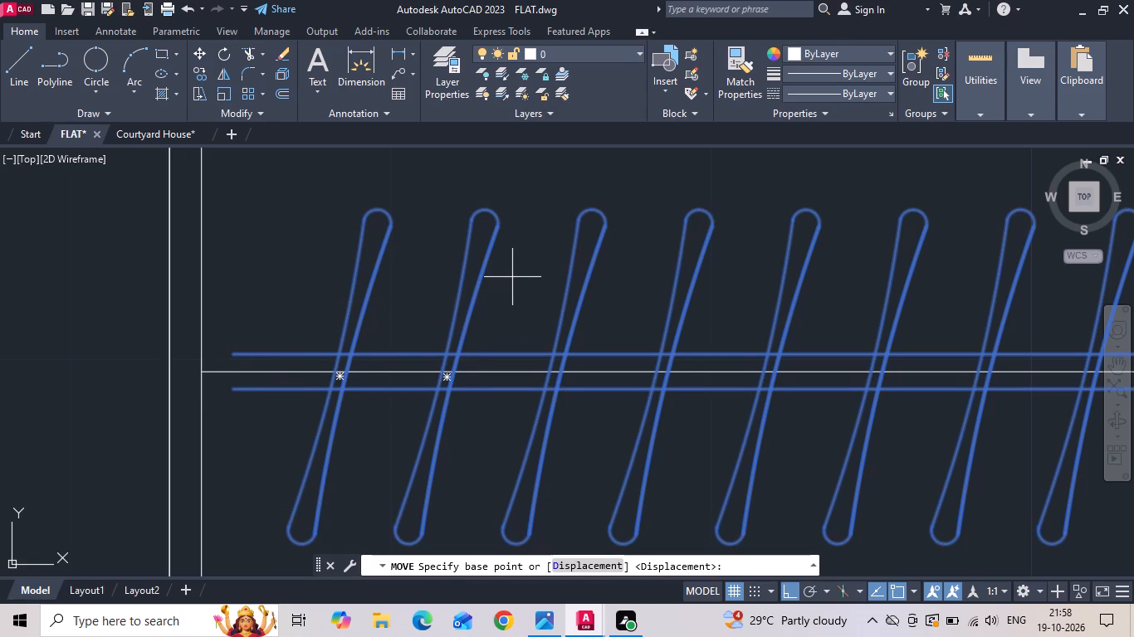
pyautogui.click(521, 275)
pyautogui.write('.5')
pyautogui.press('Return')
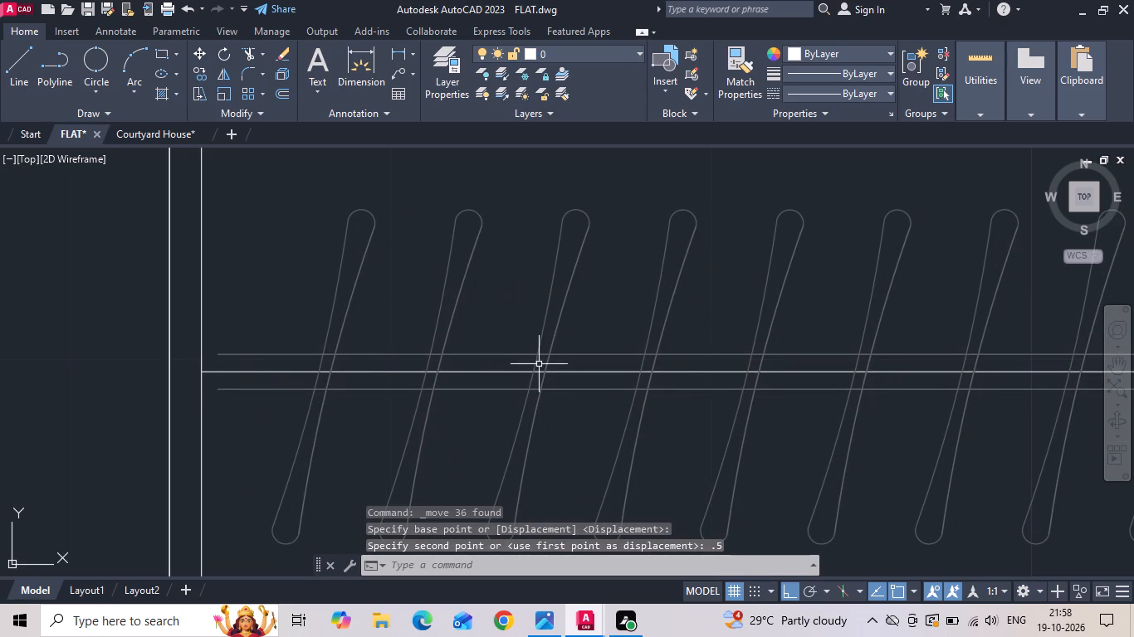
# Delete the centre line of the common bedroom's wardrobe.
pyautogui.click(522, 372)
pyautogui.press('Delete')
# Stretch the left ends of both hanger rail lines to the wardrobe's inner left edge.
pyautogui.click(251, 353)
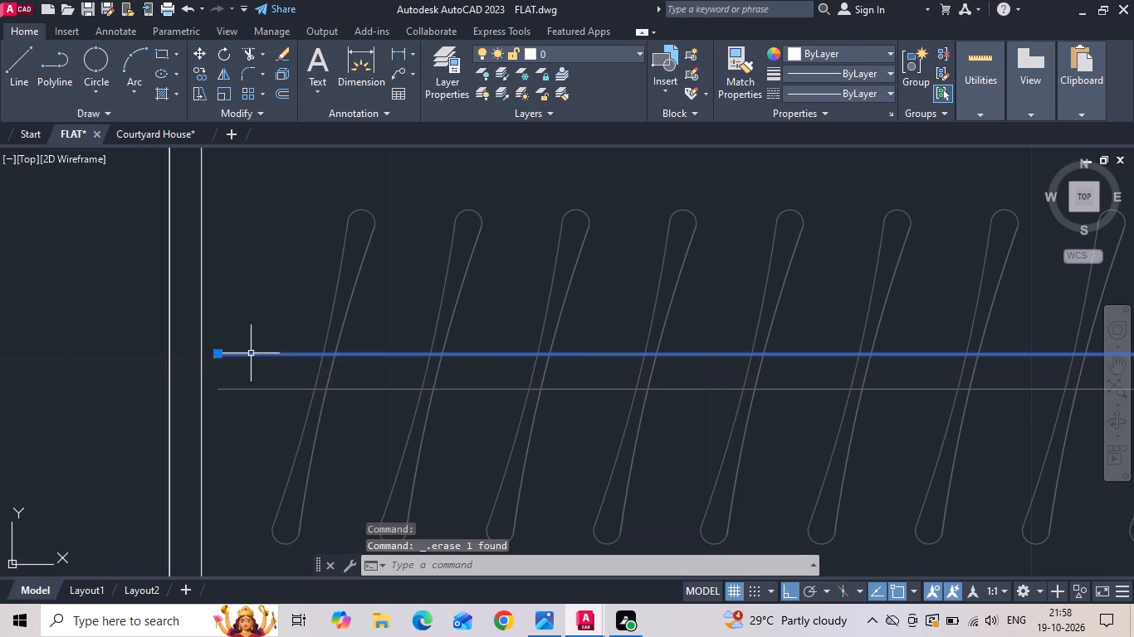
pyautogui.scroll(1, 225, 358)
pyautogui.click(212, 351)
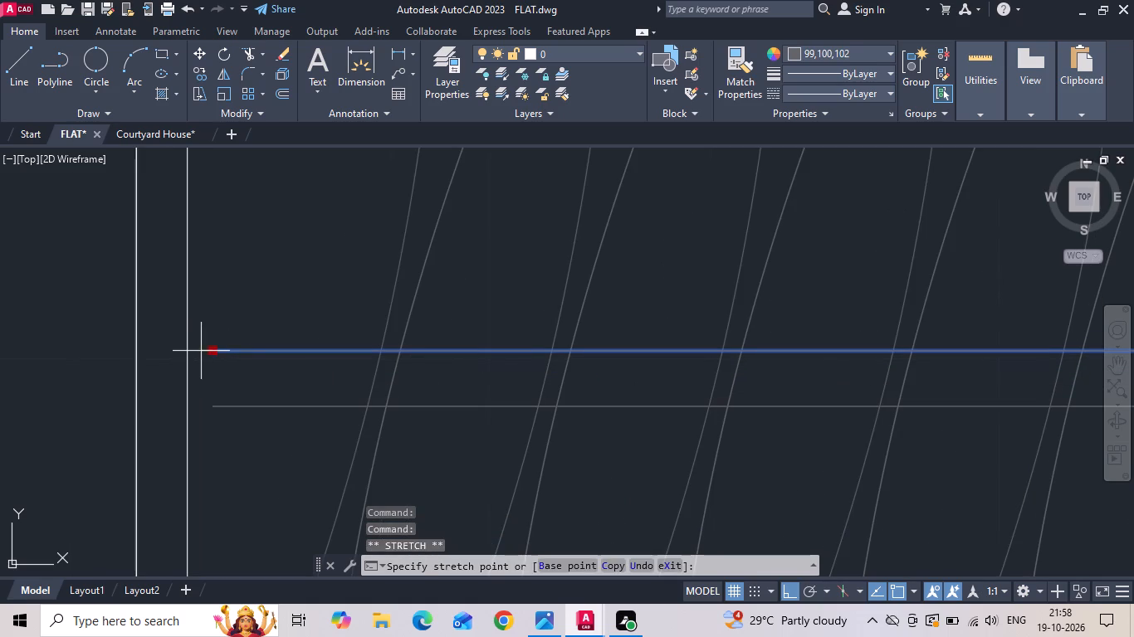
pyautogui.click(191, 351)
pyautogui.press('Escape')
pyautogui.click(257, 413)
pyautogui.click(243, 400)
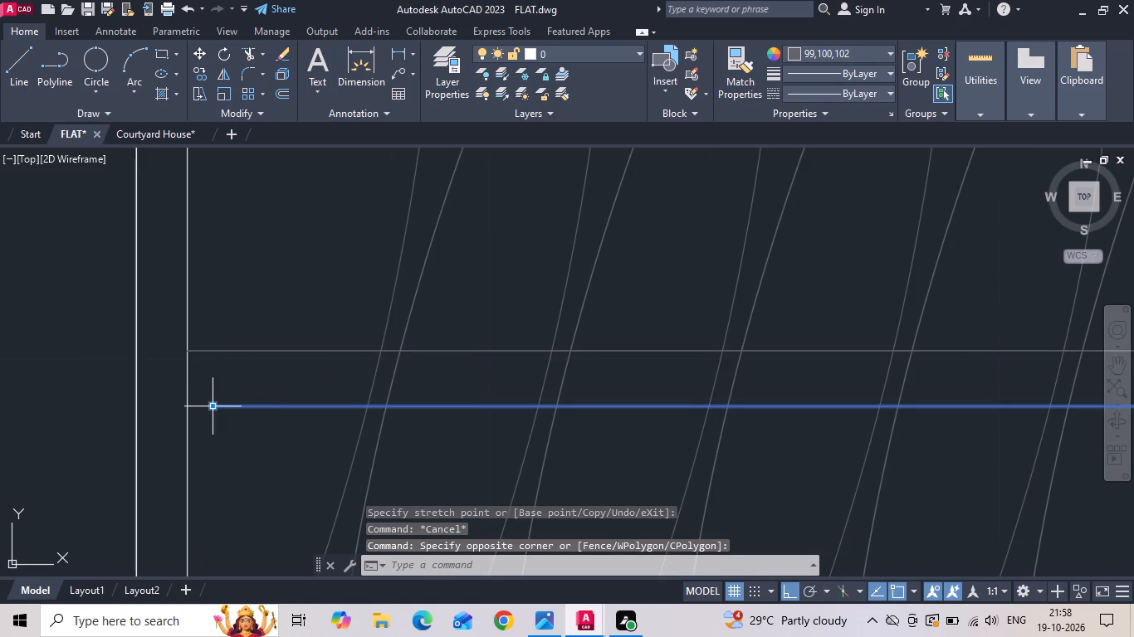
pyautogui.click(210, 406)
pyautogui.click(190, 407)
pyautogui.press('Escape')
# Stretch the right ends of both hanger rail lines to the wardrobe's inner right edge.
pyautogui.scroll(-3, 118, 407)
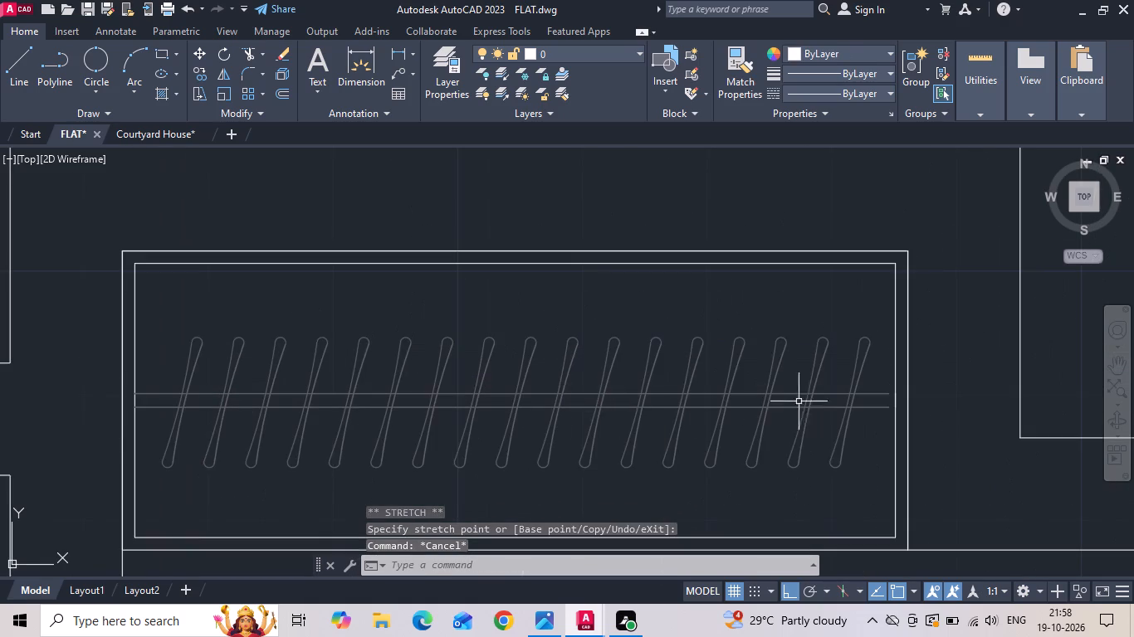
pyautogui.scroll(2, 831, 422)
pyautogui.click(934, 369)
pyautogui.click(924, 332)
pyautogui.click(946, 355)
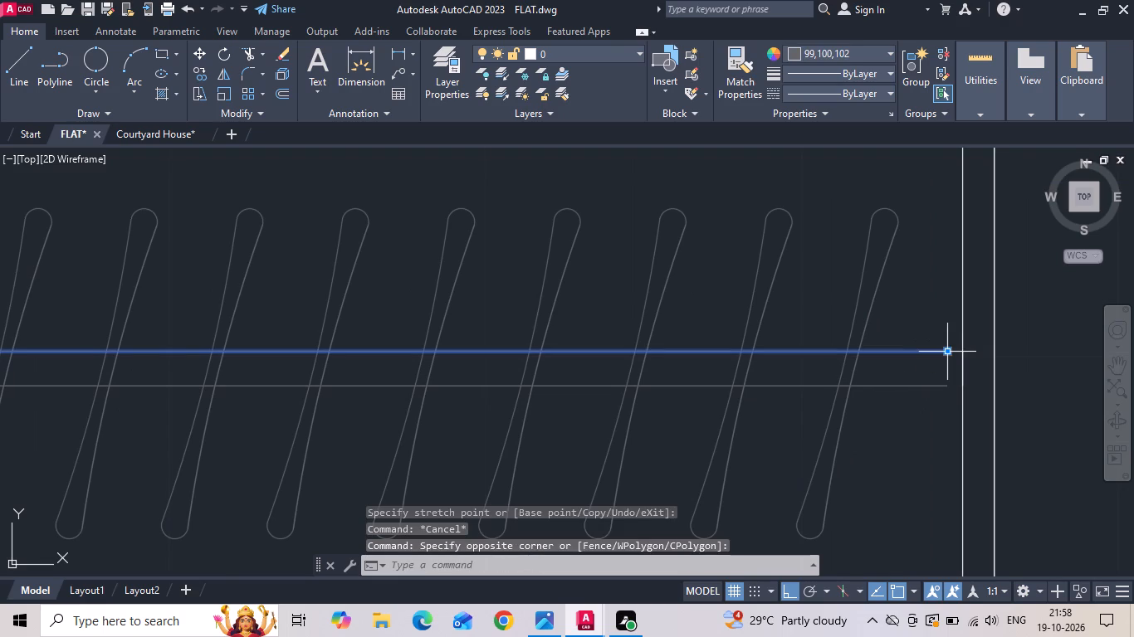
pyautogui.click(960, 353)
pyautogui.press('Escape')
pyautogui.moveTo(954, 372); pyautogui.dragTo(943, 389)
pyautogui.click(936, 396)
pyautogui.click(950, 384)
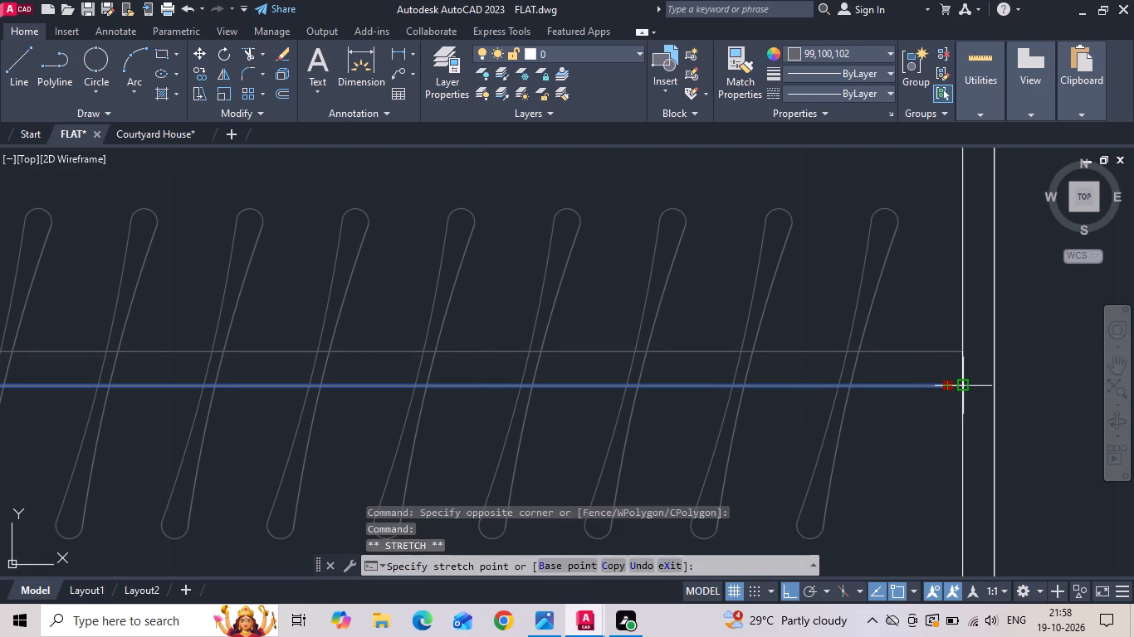
pyautogui.click(960, 382)
pyautogui.press('Escape')
# Offset the inner line of the master bedroom's left wall 7'6" into the room for the wardrobe's length.
pyautogui.scroll(-7, 808, 364)
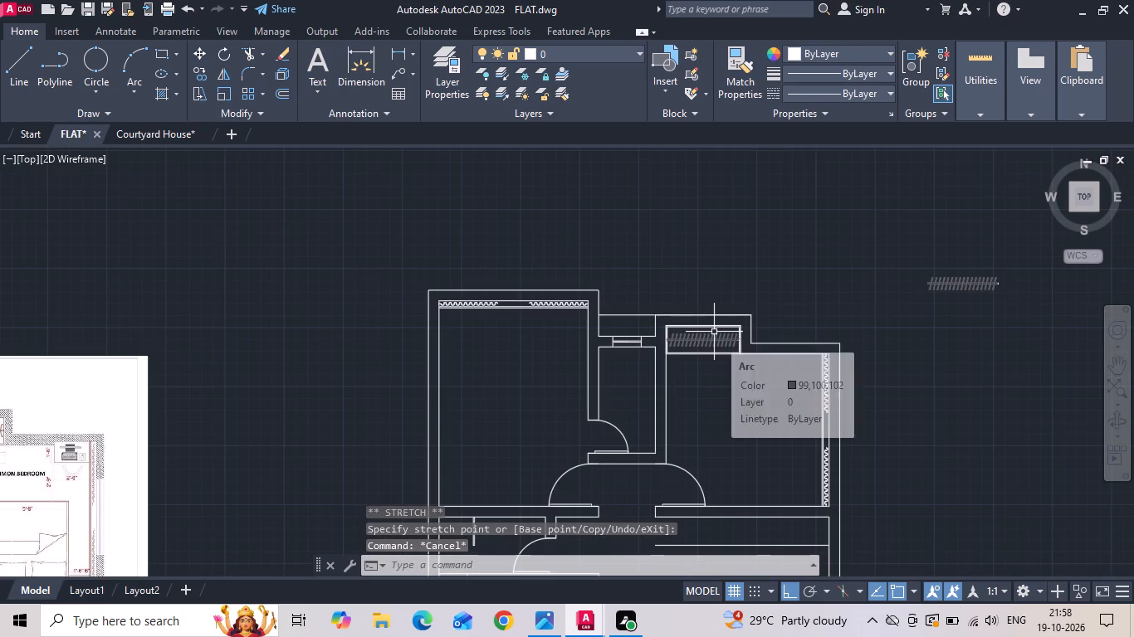
pyautogui.scroll(-2, 715, 332)
pyautogui.scroll(2, 345, 406)
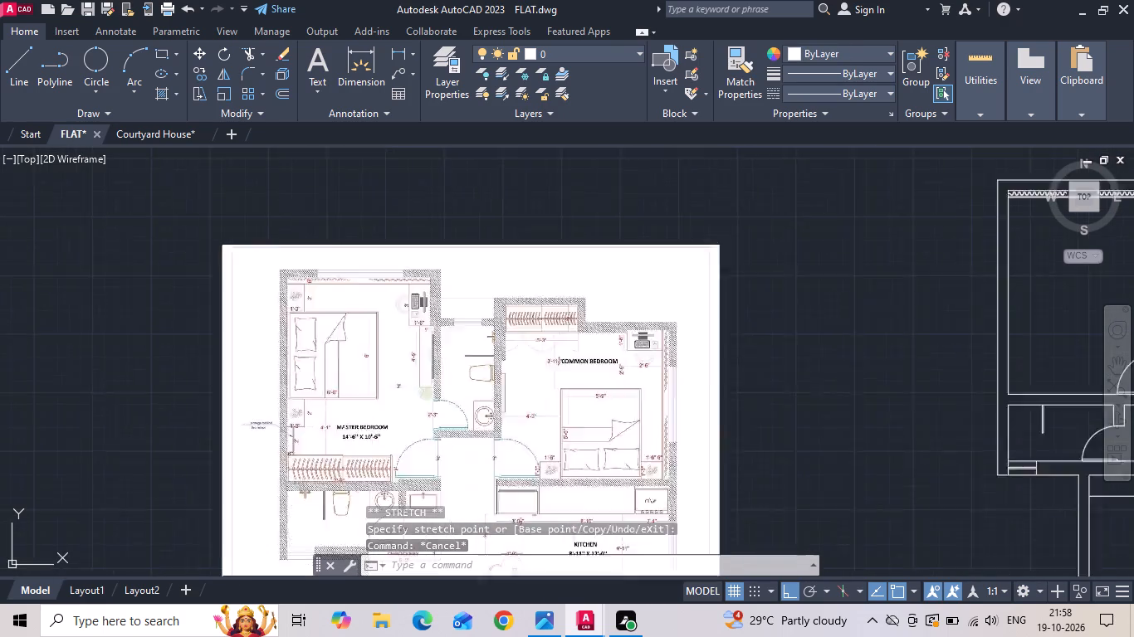
pyautogui.scroll(1, 345, 406)
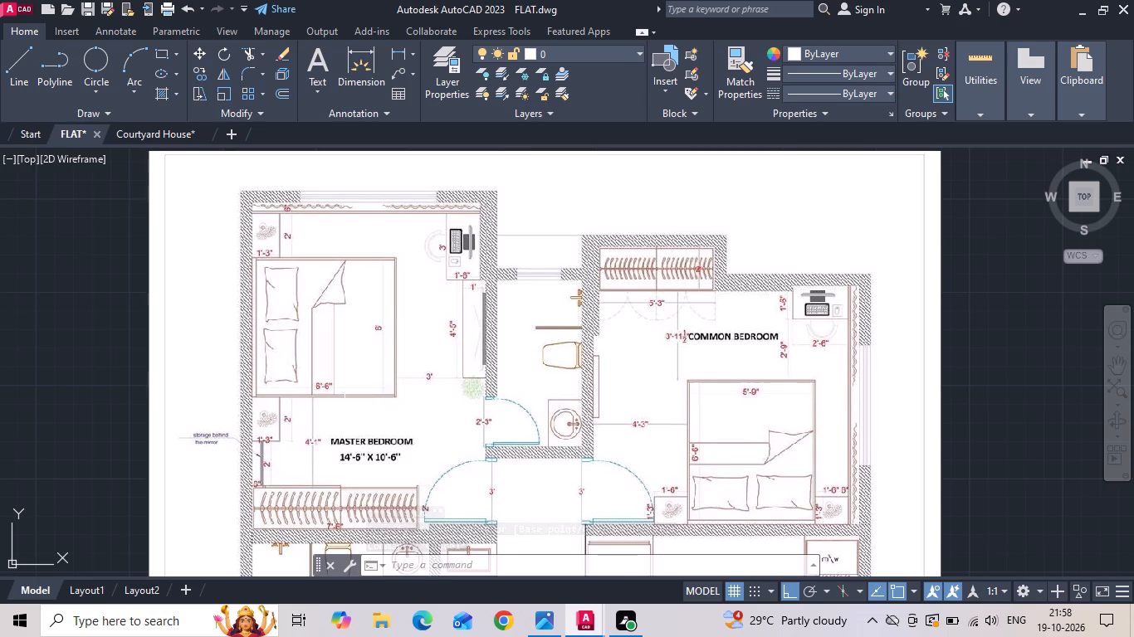
pyautogui.scroll(-3, 252, 384)
pyautogui.scroll(2, 542, 408)
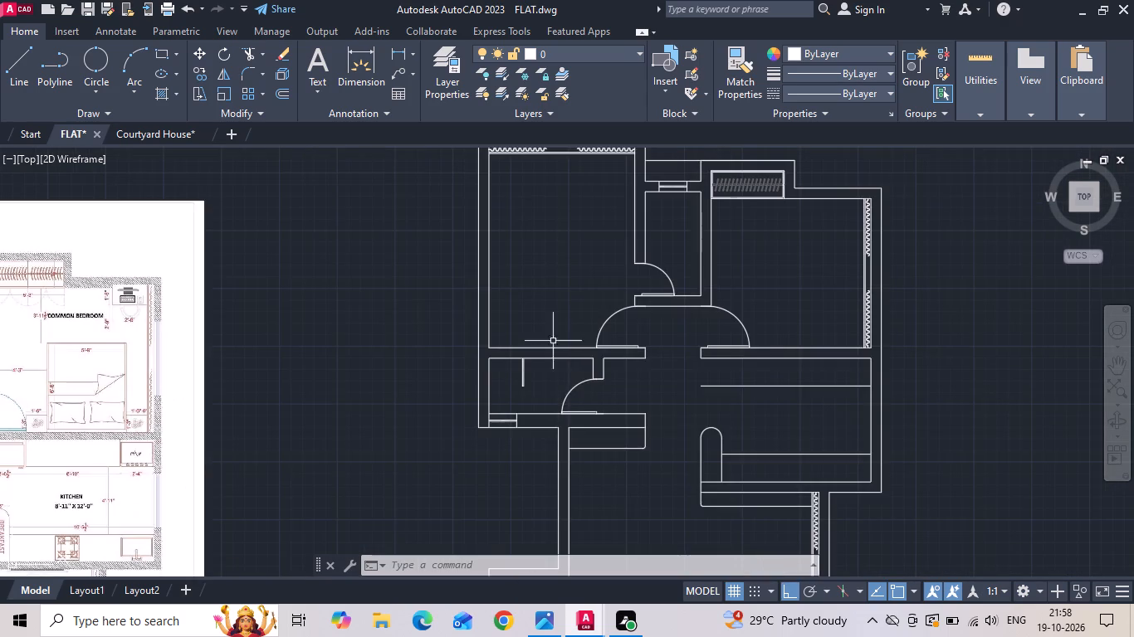
pyautogui.scroll(2, 551, 341)
pyautogui.write('o')
pyautogui.press('space')
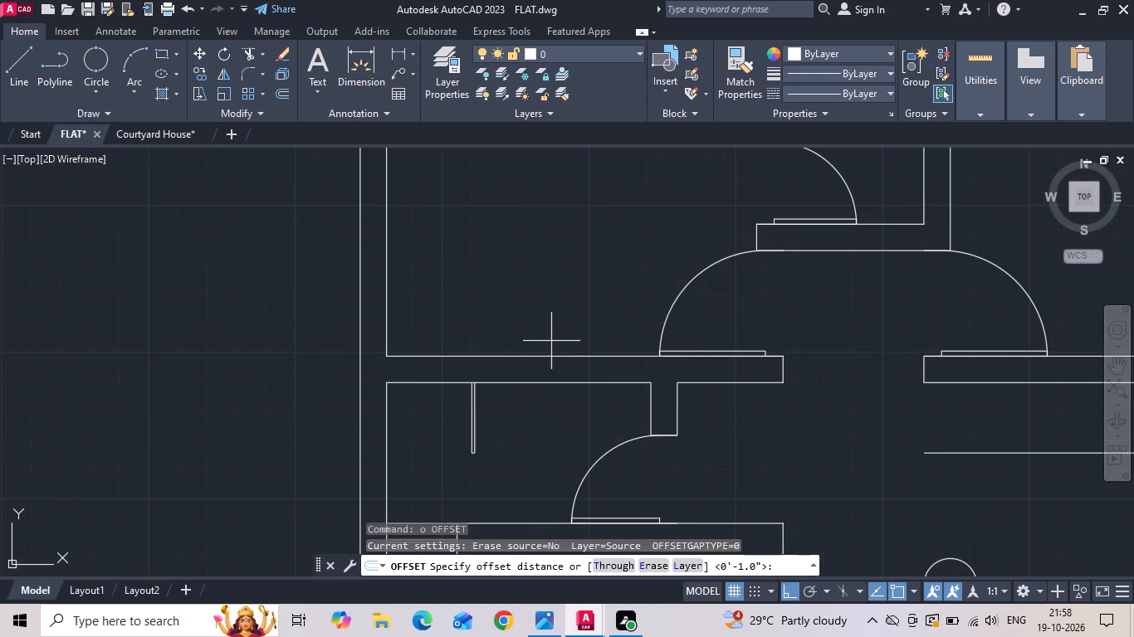
pyautogui.write("7'")
pyautogui.write('6')
pyautogui.press('space')
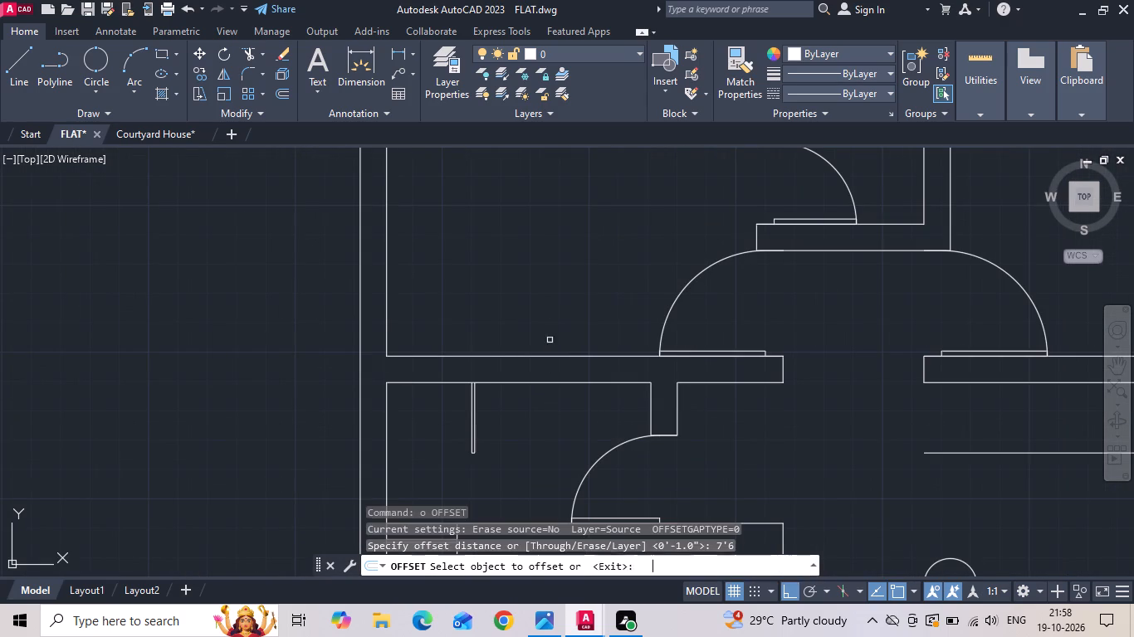
pyautogui.click(389, 302)
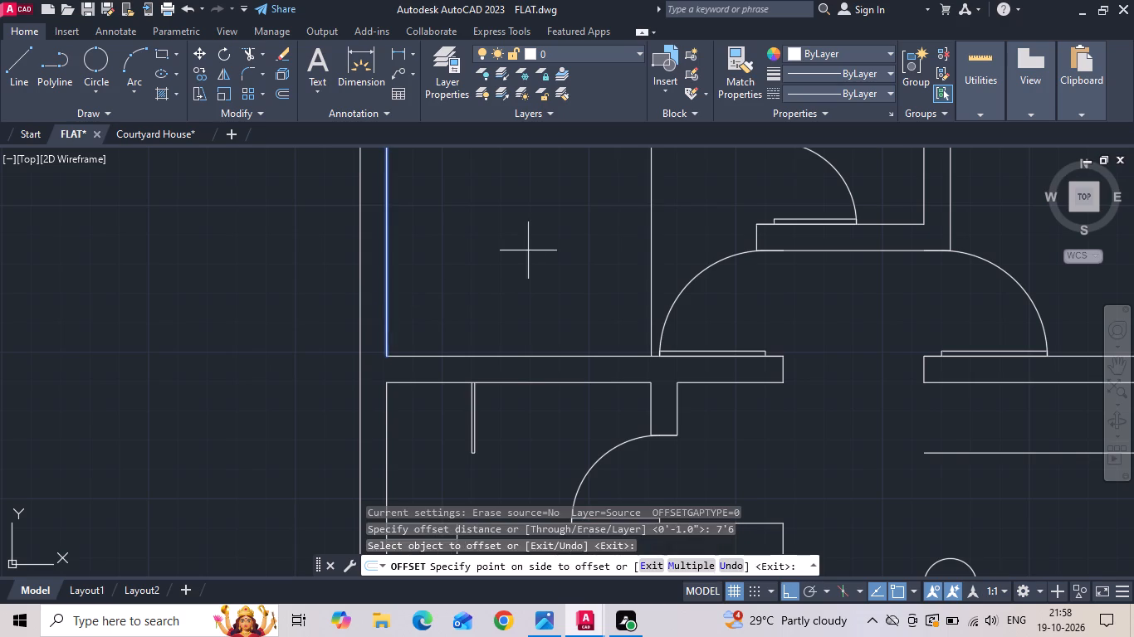
pyautogui.click(529, 250)
pyautogui.scroll(-2, 453, 347)
pyautogui.press('Escape')
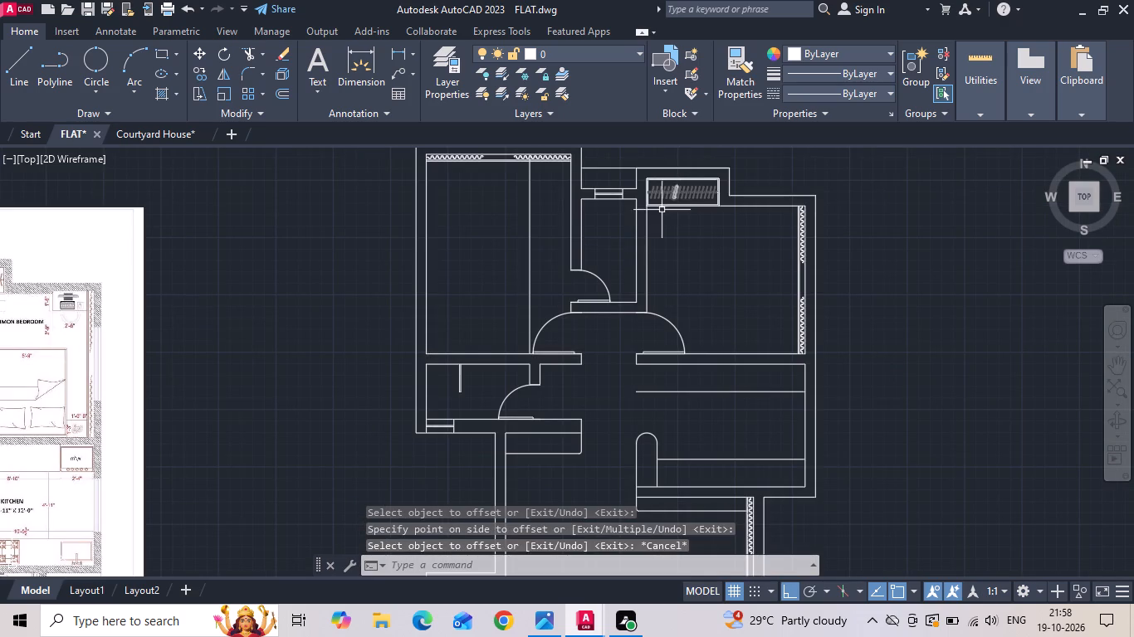
# Measure the outer depth of the common bedroom's wardrobe along its right side.
pyautogui.click(402, 48)
pyautogui.scroll(-1, 617, 213)
pyautogui.scroll(1, 672, 197)
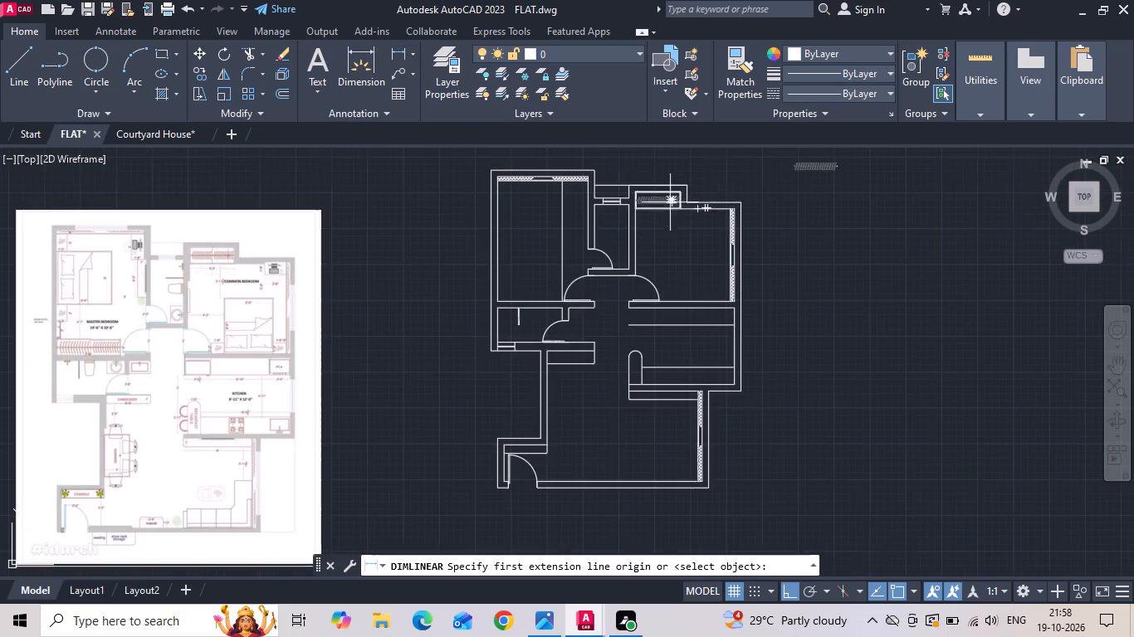
pyautogui.scroll(5, 672, 197)
pyautogui.click(704, 197)
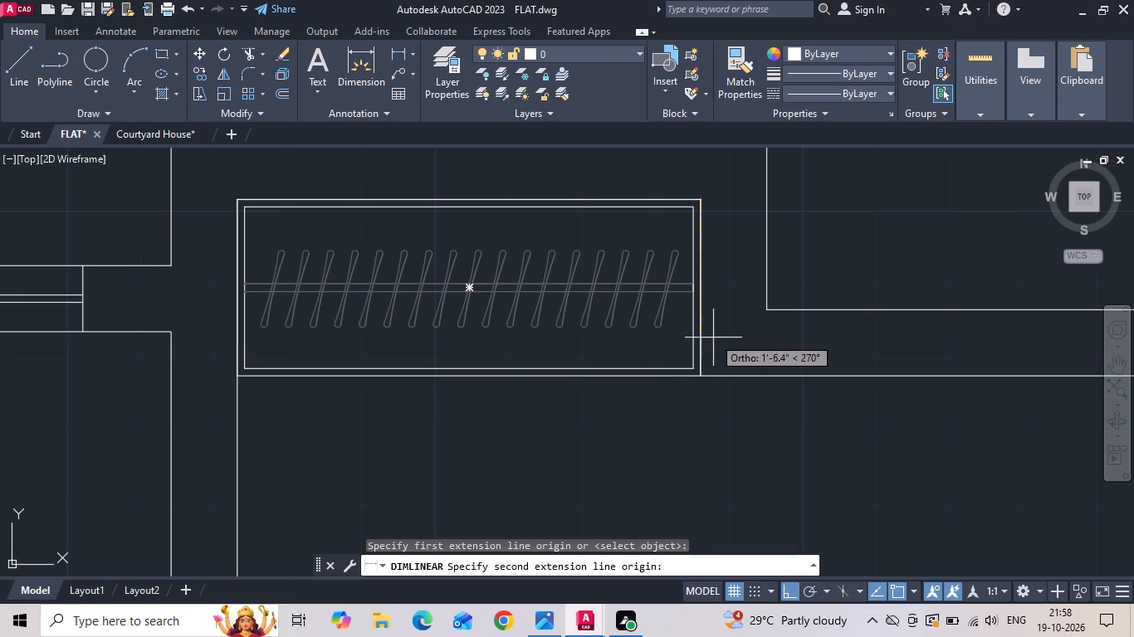
pyautogui.click(701, 375)
pyautogui.press('Escape')
# Offset the inner line of the master bedroom's bottom wall 2' into the room for the wardrobe's depth.
pyautogui.scroll(-4, 699, 280)
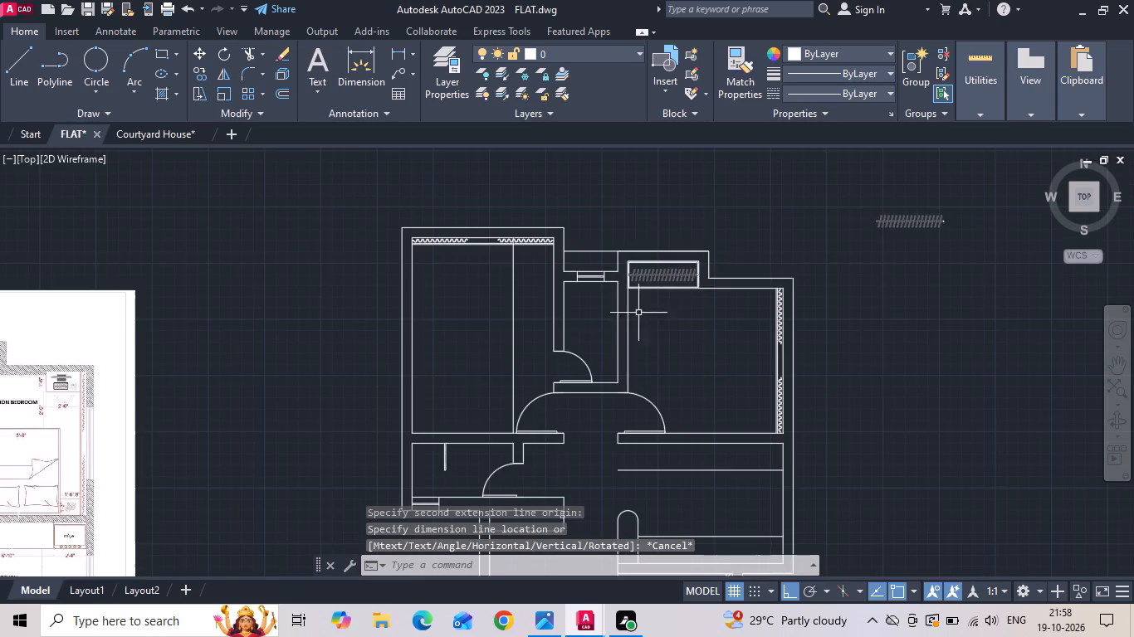
pyautogui.scroll(2, 472, 401)
pyautogui.write('o')
pyautogui.press('space')
pyautogui.press('2')
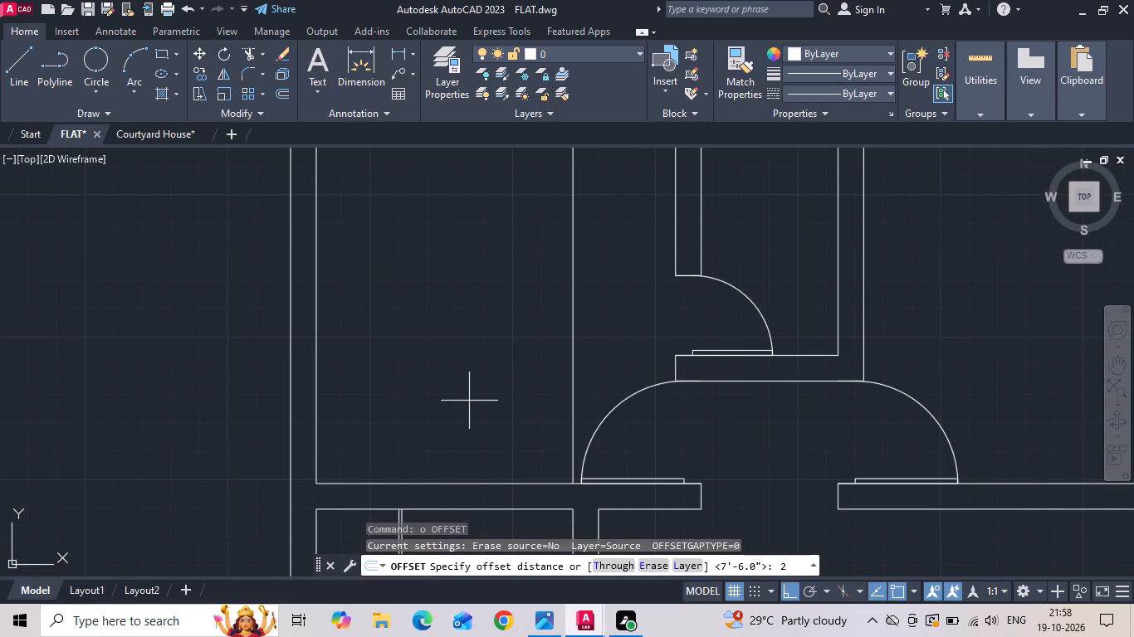
pyautogui.press("'")
pyautogui.press('Return')
pyautogui.click(427, 481)
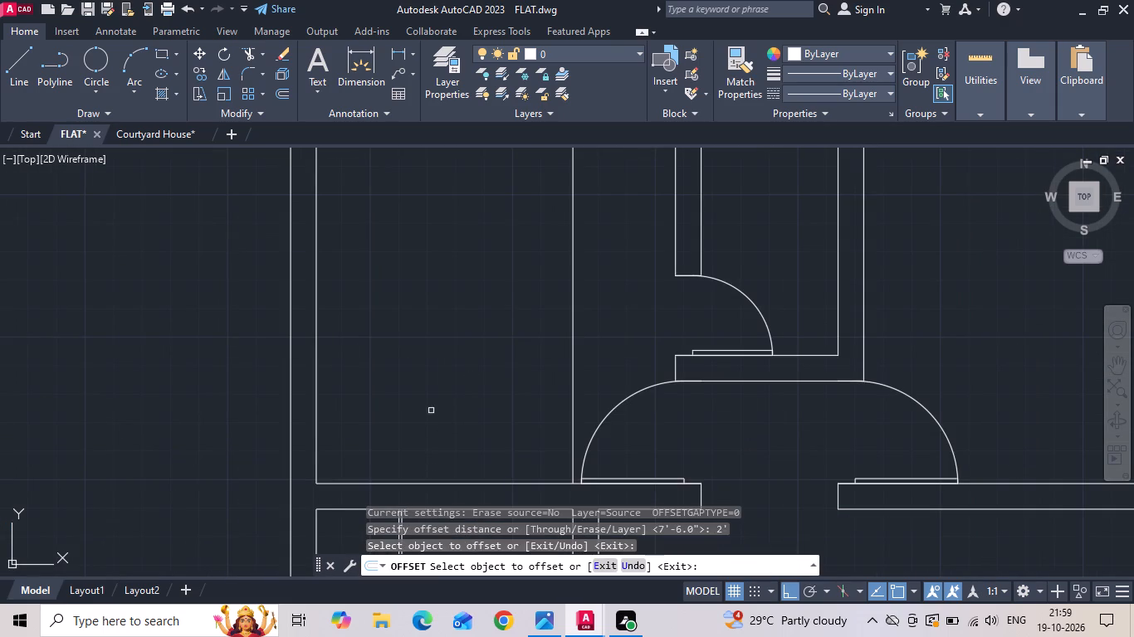
pyautogui.click(418, 486)
pyautogui.click(424, 411)
pyautogui.moveTo(428, 380); pyautogui.dragTo(442, 308, button='middle')
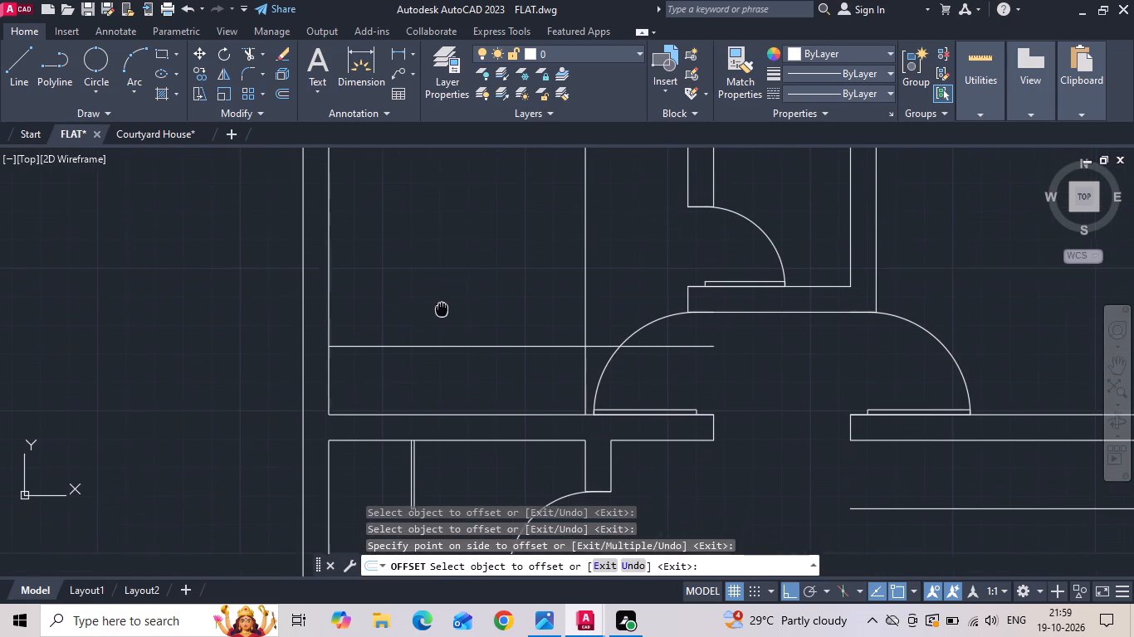
pyautogui.press('Escape')
# Draw the master bedroom's wardrobe rectangle from the intersection of the two offset lines to the room's lower-left inner corner.
pyautogui.press('r')
pyautogui.press('e')
pyautogui.press('space')
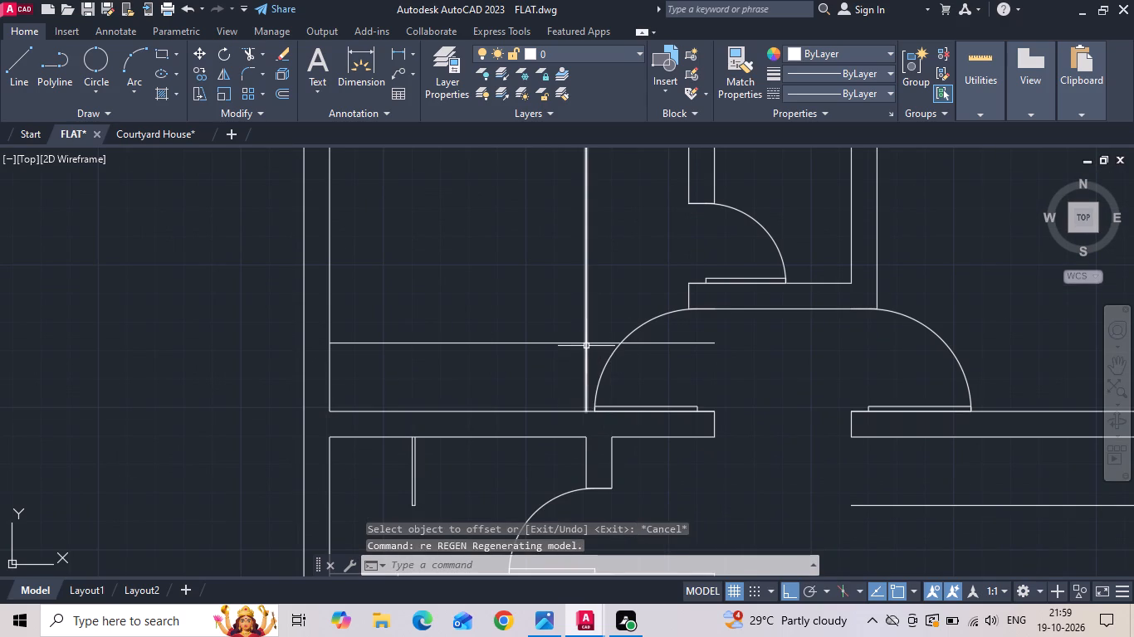
pyautogui.press('Escape')
pyautogui.write('rec')
pyautogui.press('space')
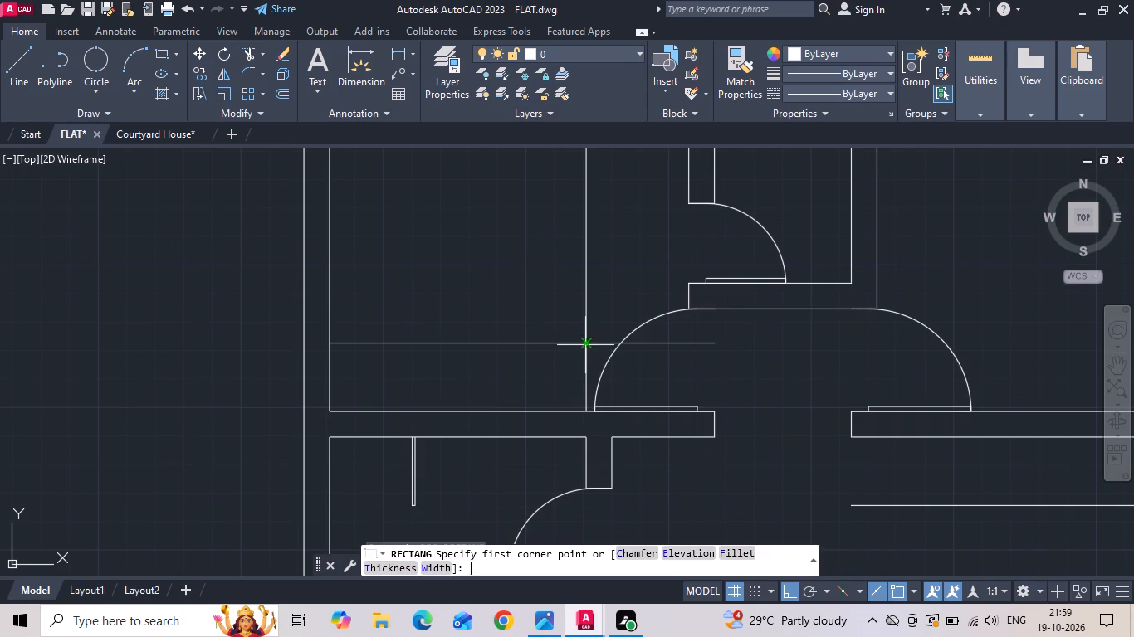
pyautogui.scroll(3, 584, 342)
pyautogui.click(589, 343)
pyautogui.scroll(-2, 589, 343)
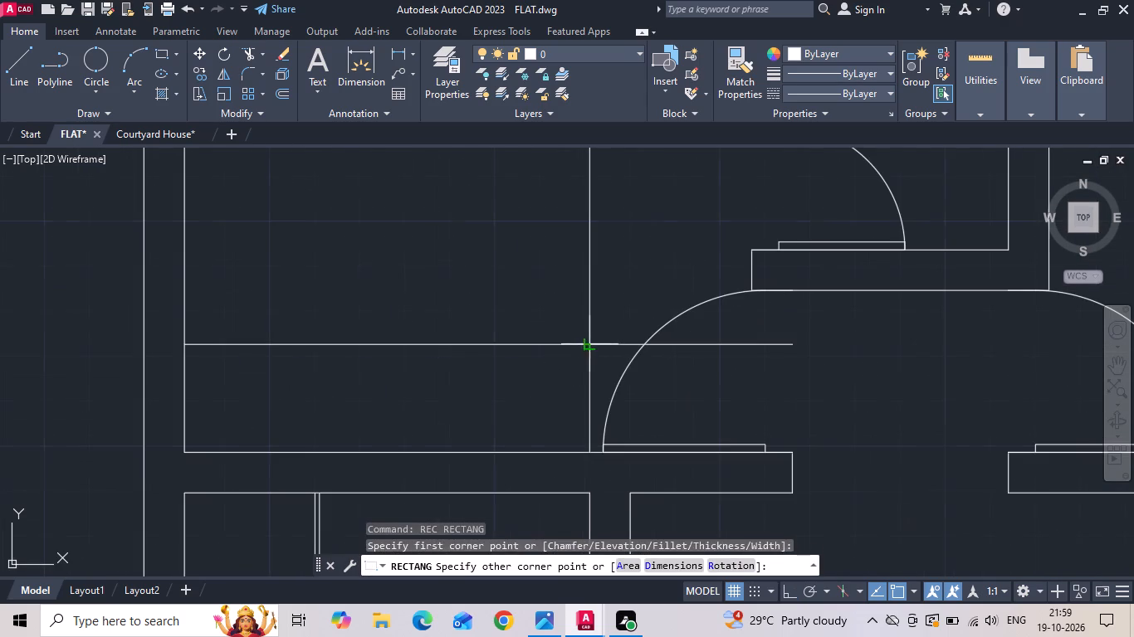
pyautogui.click(184, 454)
# Offset the master bedroom's wardrobe rectangle 1" inward.
pyautogui.write('o')
pyautogui.press('space')
pyautogui.press('1')
pyautogui.press('space')
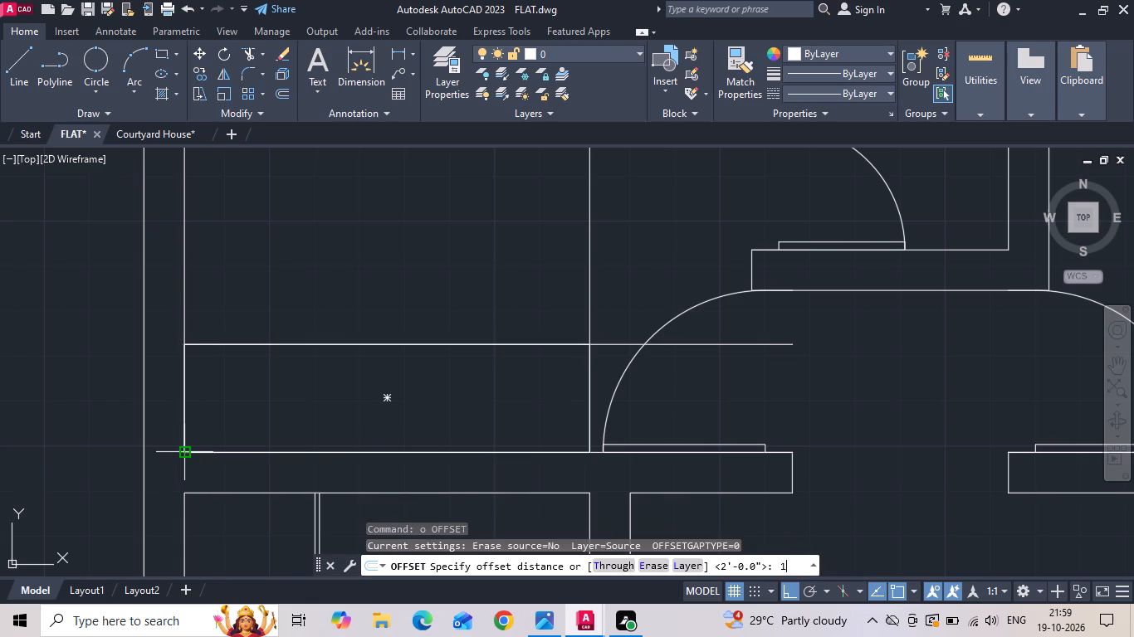
pyautogui.click(266, 343)
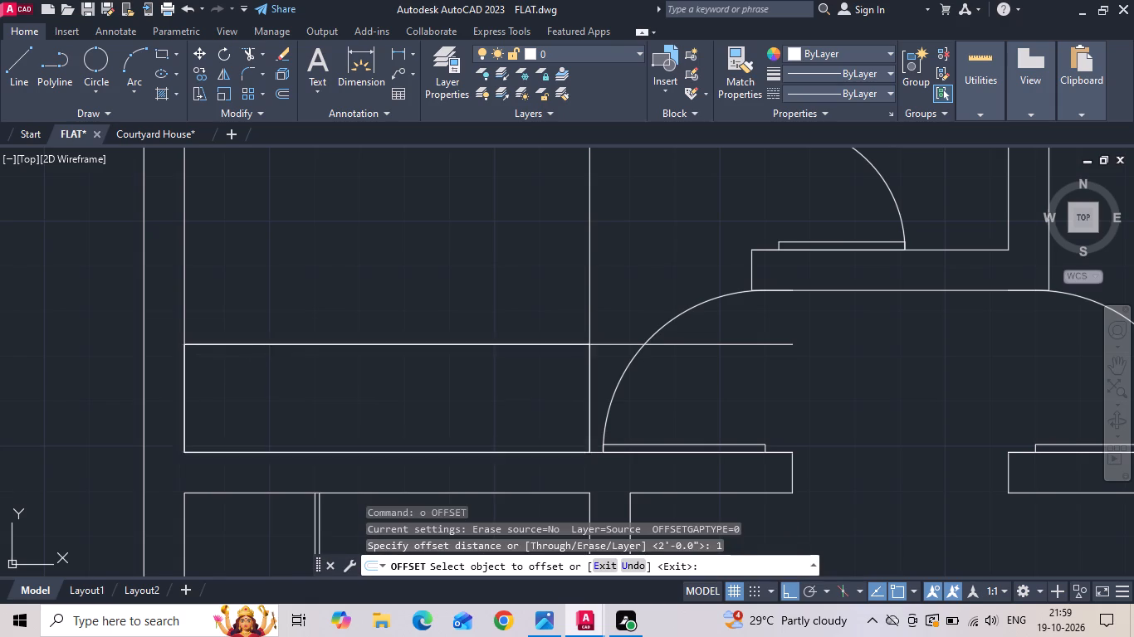
pyautogui.click(264, 391)
pyautogui.press('Escape')
# Delete the horizontal and vertical offset guide lines around the master bedroom's wardrobe.
pyautogui.click(618, 346)
pyautogui.moveTo(605, 300); pyautogui.dragTo(604, 297)
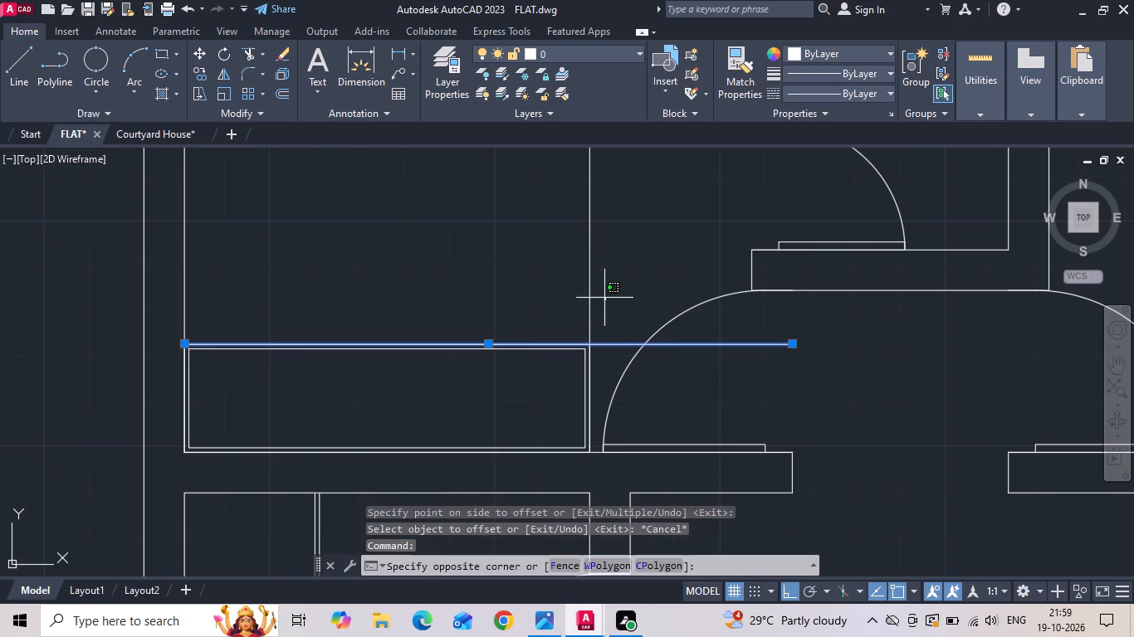
pyautogui.moveTo(604, 297); pyautogui.dragTo(592, 289)
pyautogui.click(564, 260)
pyautogui.press('Delete')
# Examine the master bedroom wardrobe in the reference plan against the drafted wardrobe.
pyautogui.scroll(-3, 575, 310)
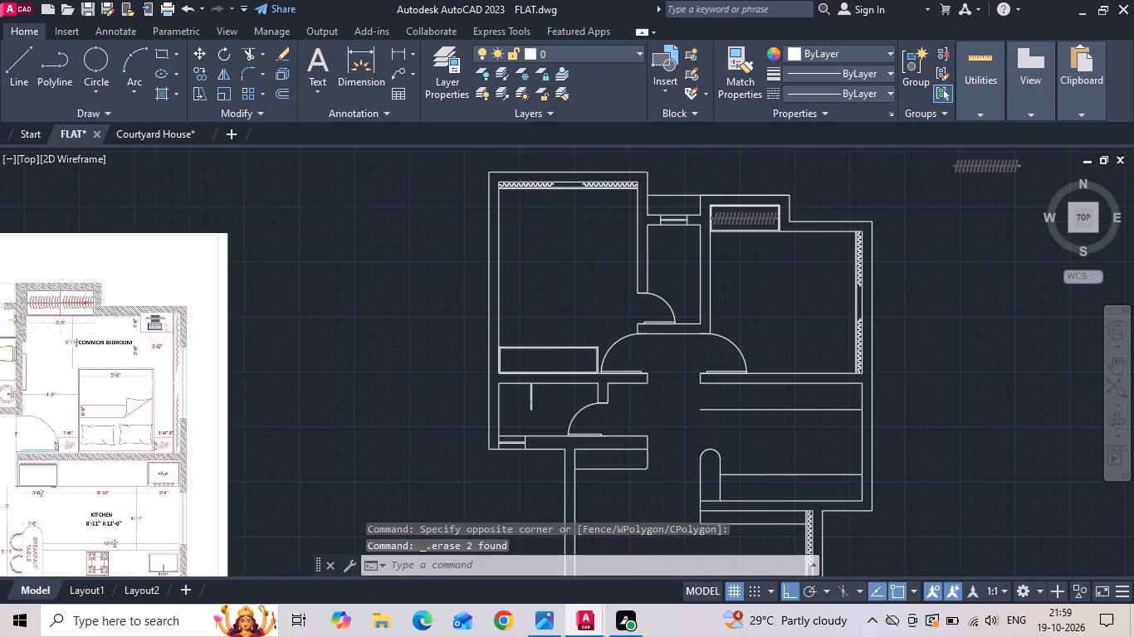
pyautogui.moveTo(161, 392); pyautogui.dragTo(654, 321, button='middle')
pyautogui.scroll(2, 521, 331)
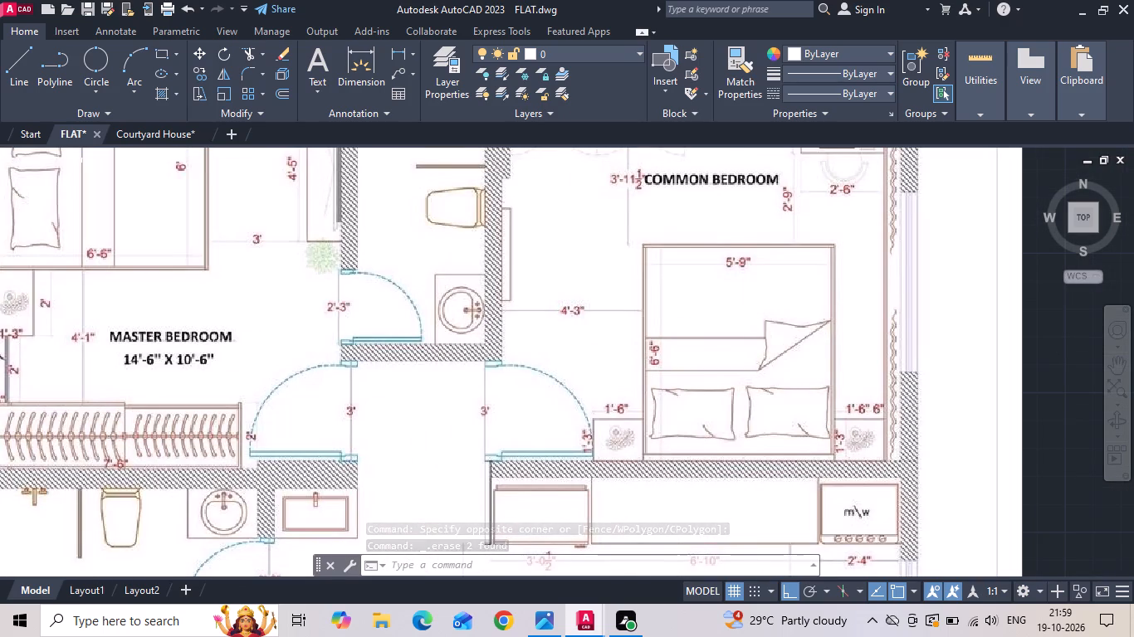
pyautogui.scroll(-1, 213, 364)
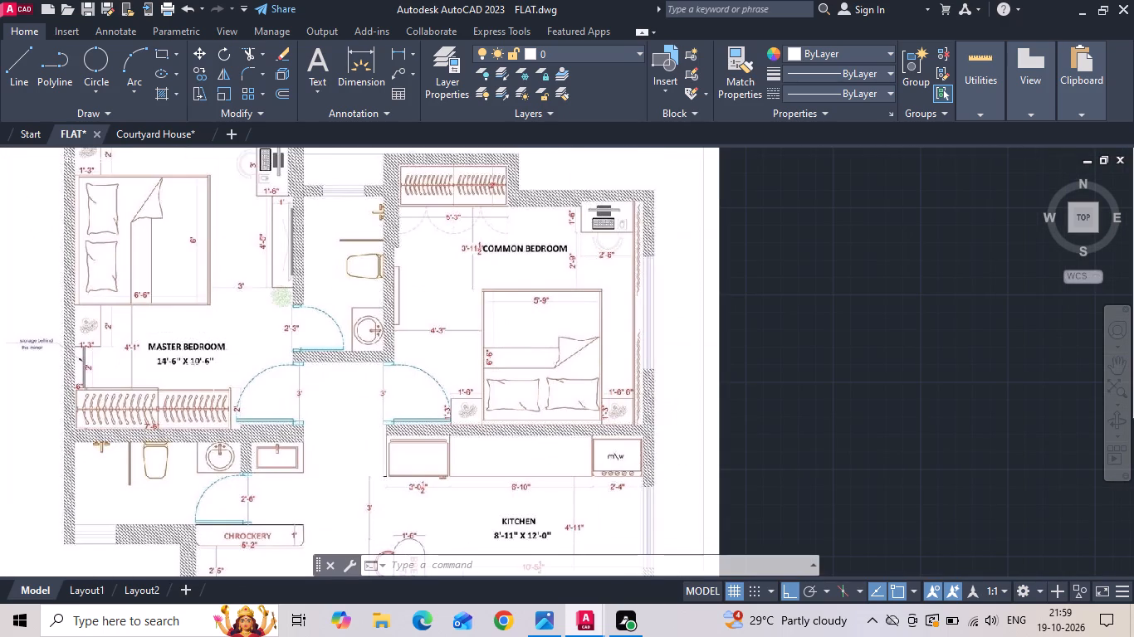
pyautogui.scroll(-3, 135, 365)
pyautogui.scroll(2, 518, 288)
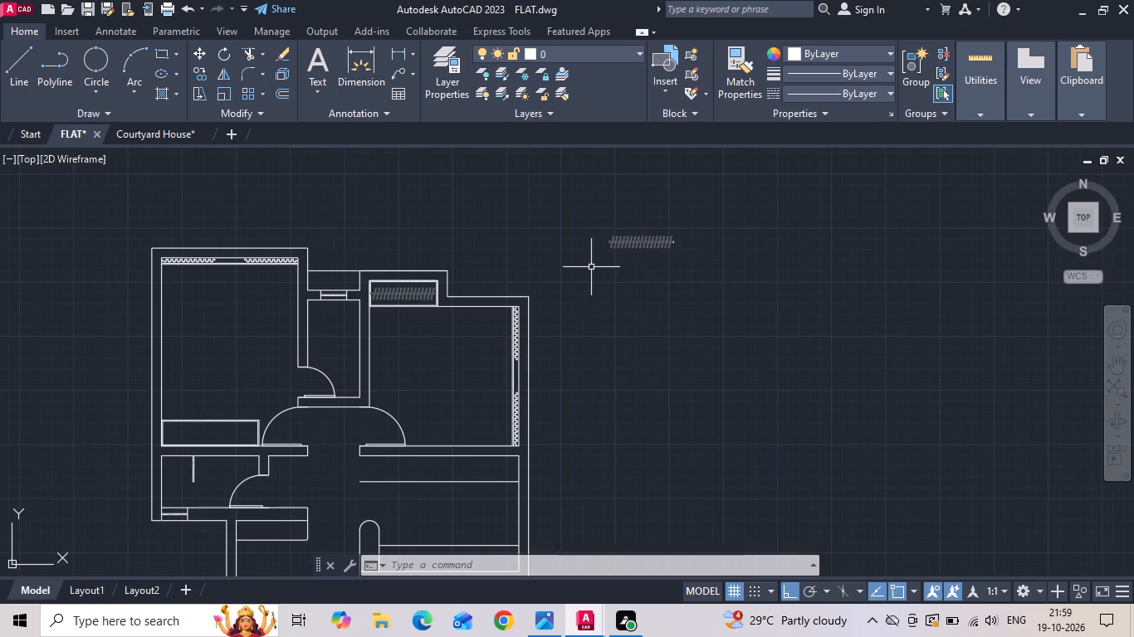
pyautogui.scroll(3, 612, 240)
pyautogui.scroll(-5, 636, 252)
pyautogui.scroll(2, 361, 395)
pyautogui.scroll(2, 174, 443)
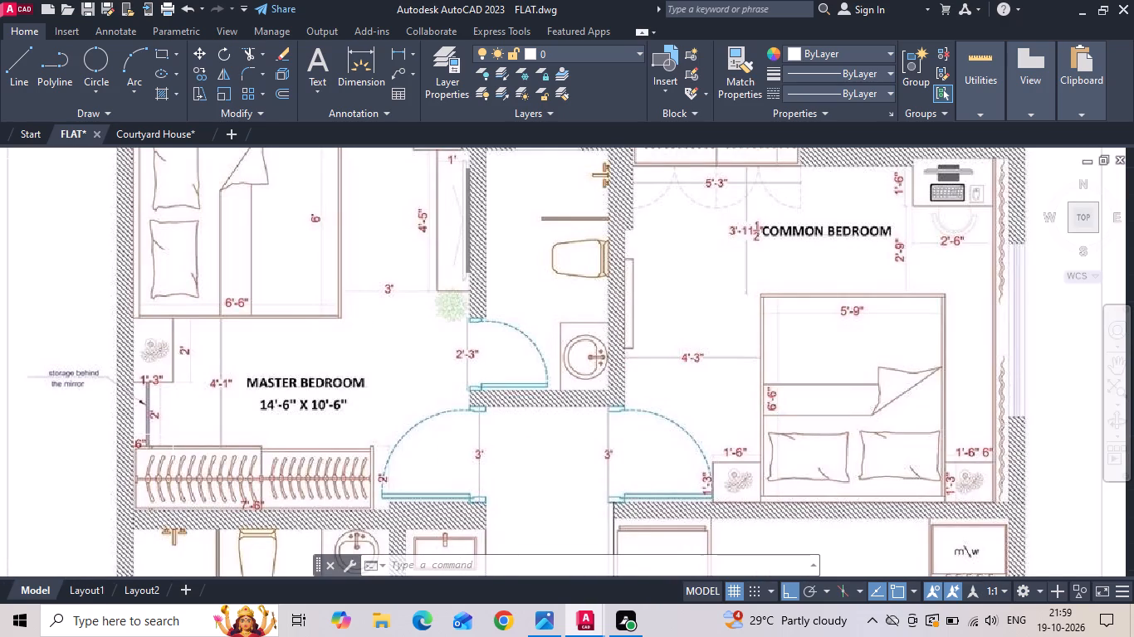
pyautogui.scroll(-3, 219, 365)
pyautogui.scroll(3, 721, 334)
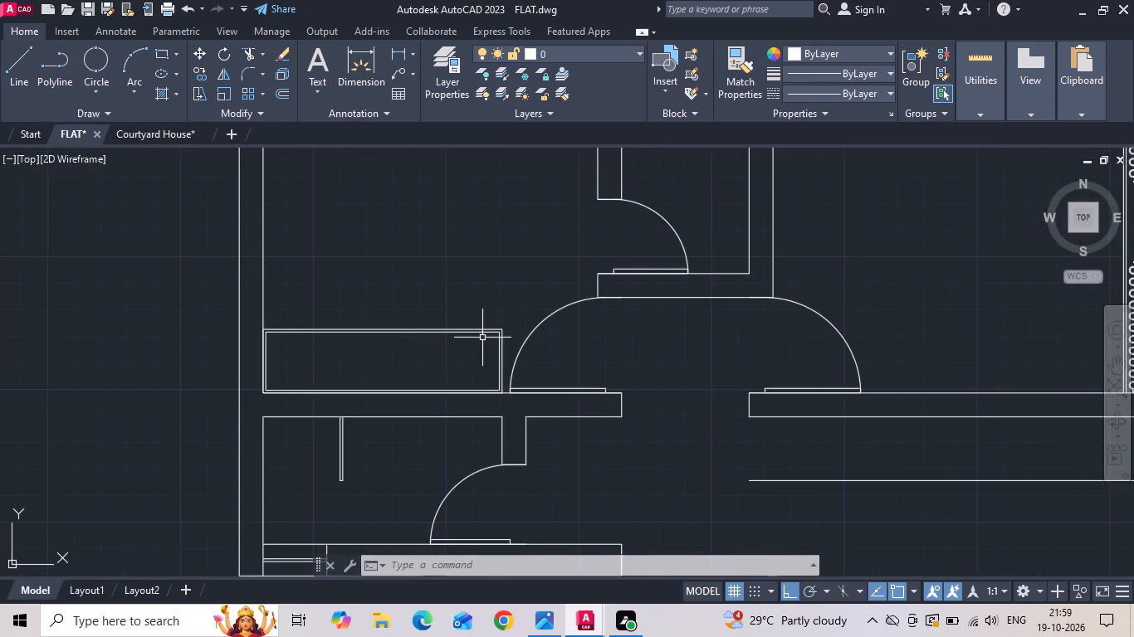
# Draw a vertical line from the midpoint of the master wardrobe's inner rectangle top edge down to its bottom edge.
pyautogui.scroll(2, 394, 341)
pyautogui.write('l')
pyautogui.press('space')
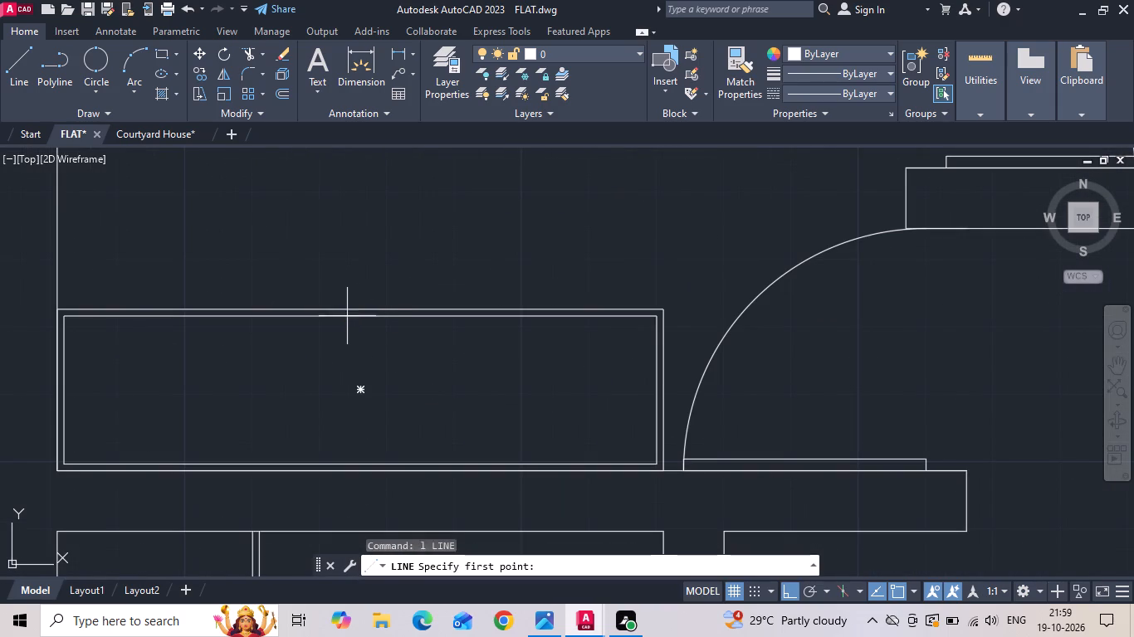
pyautogui.click(355, 318)
pyautogui.scroll(1, 354, 478)
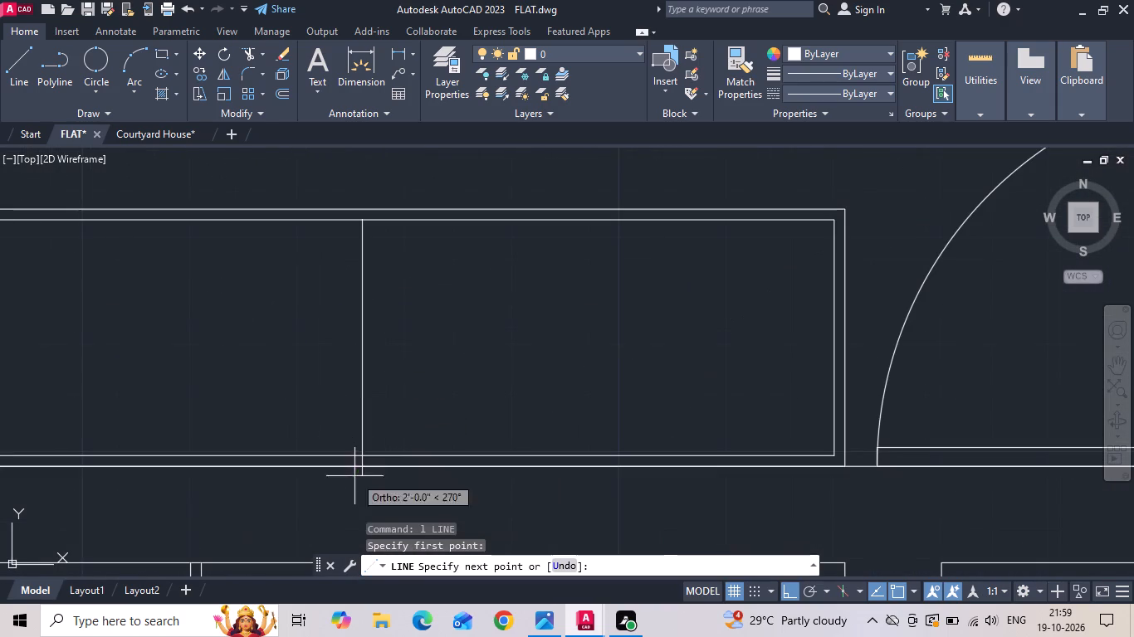
pyautogui.click(361, 452)
pyautogui.press('Escape')
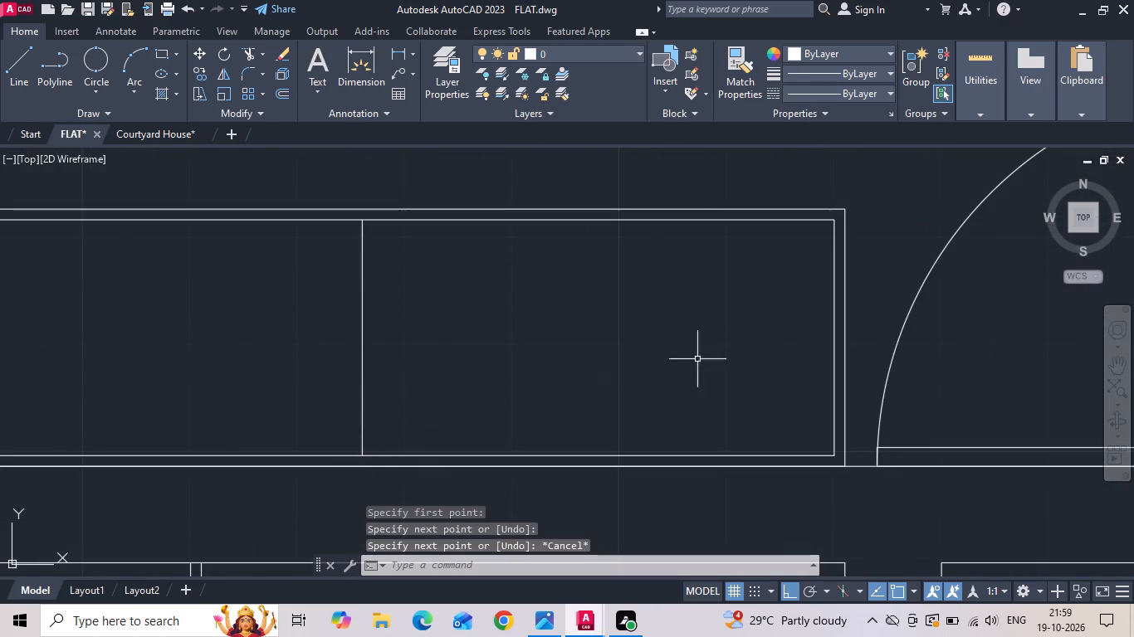
# Stretch the inner wardrobe rectangle's right edge back to the vertical midline.
pyautogui.click(836, 333)
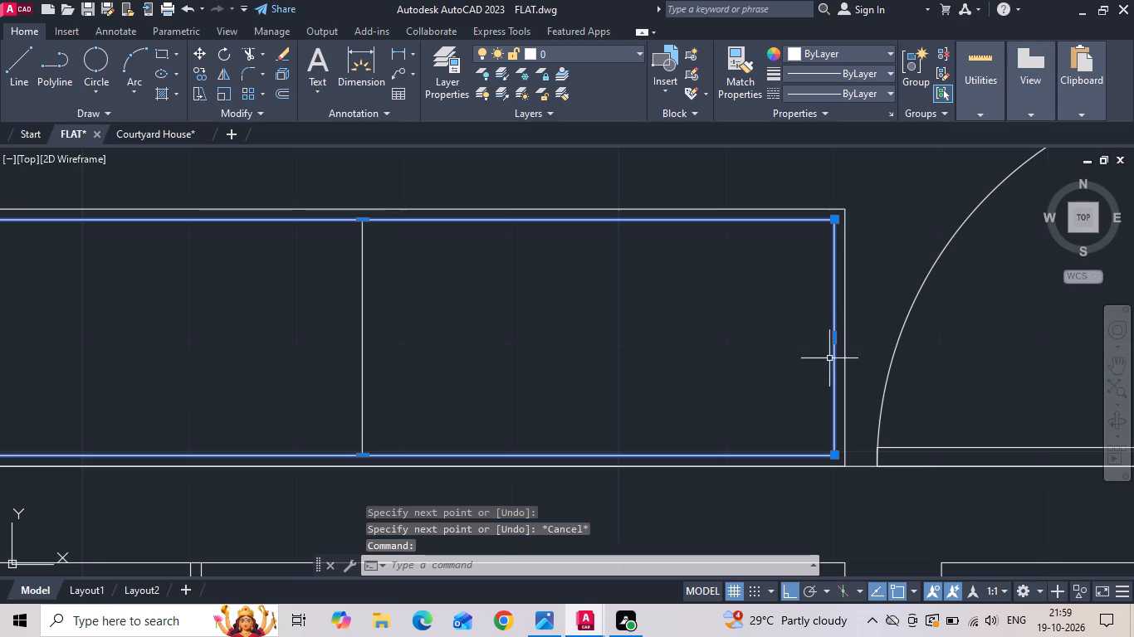
pyautogui.click(834, 338)
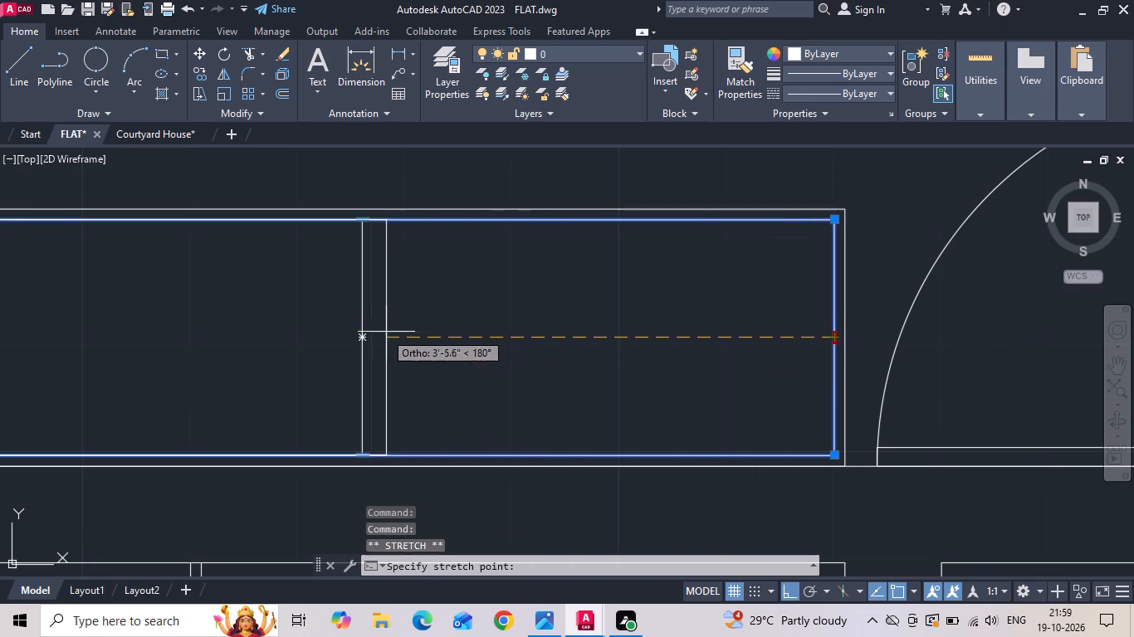
pyautogui.click(363, 332)
pyautogui.press('Escape')
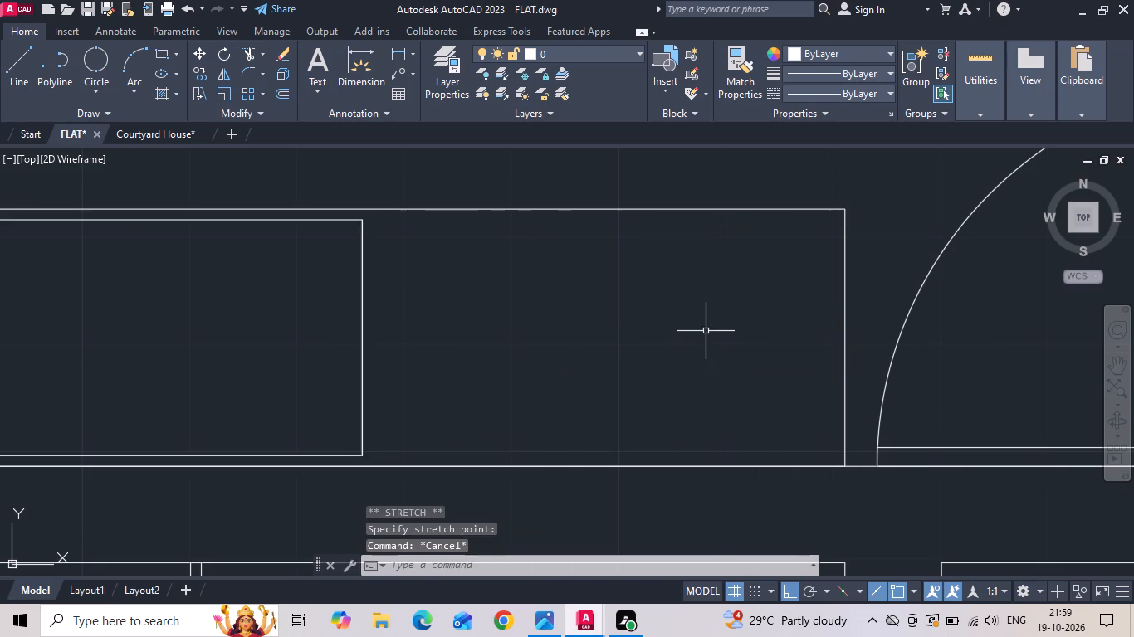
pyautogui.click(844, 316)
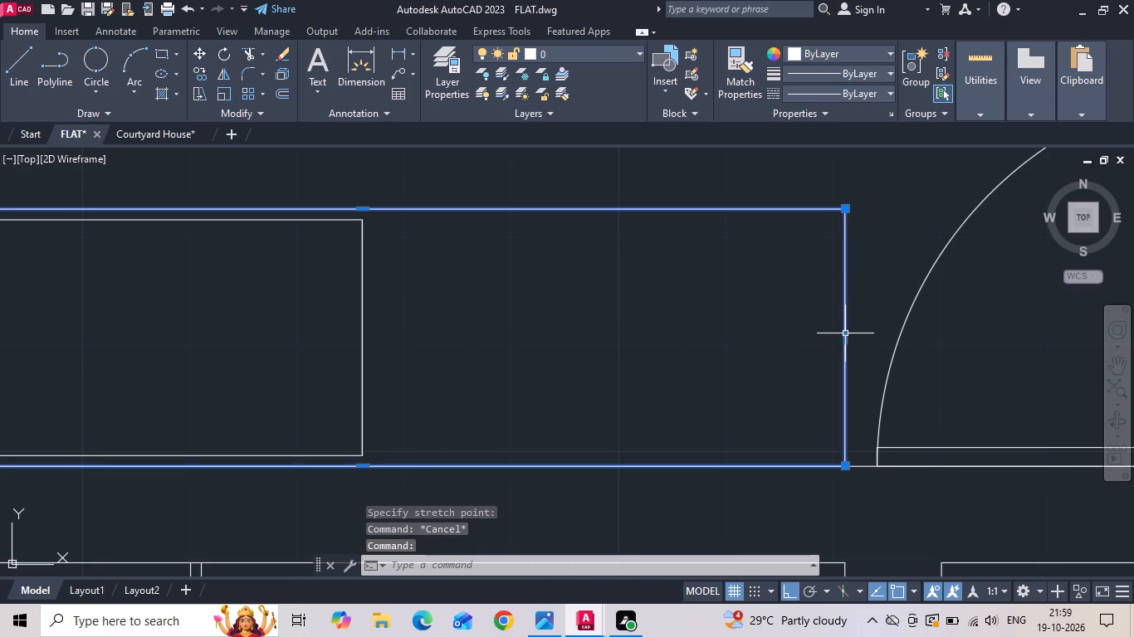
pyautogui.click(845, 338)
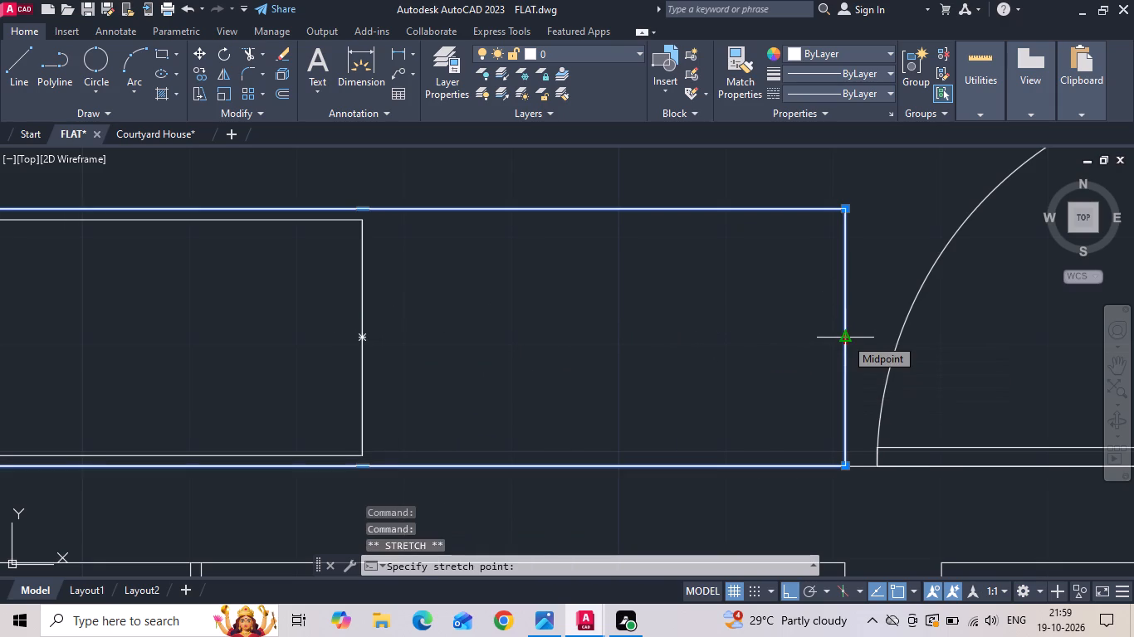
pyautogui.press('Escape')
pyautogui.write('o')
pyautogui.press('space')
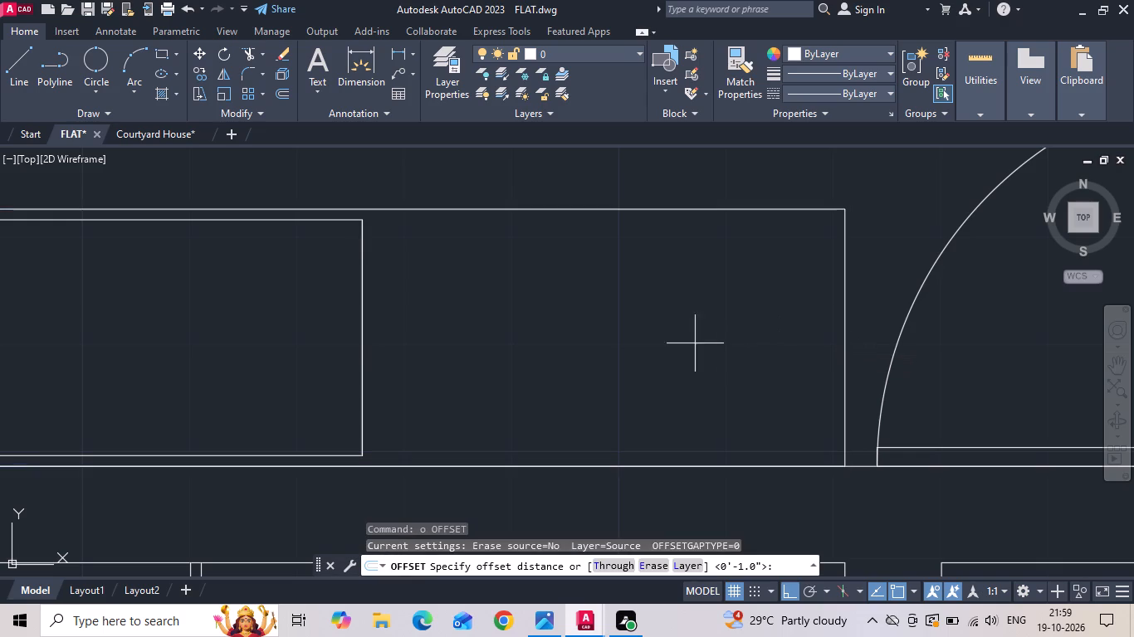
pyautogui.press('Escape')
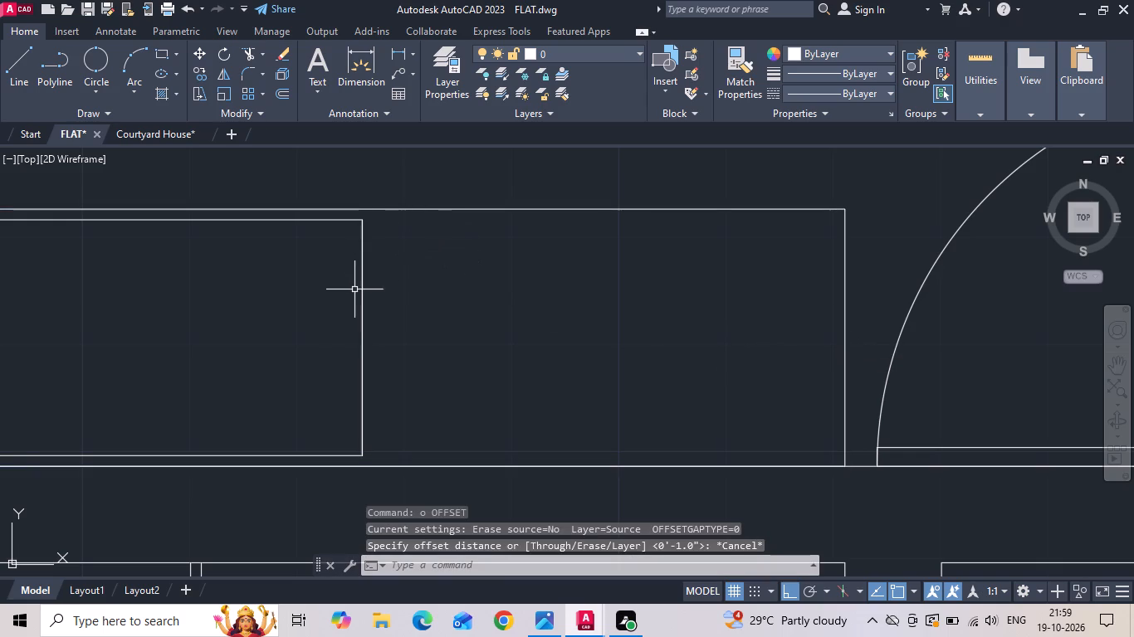
# Delete the vertical midline overlapping the shortened inner rectangle's right edge.
pyautogui.click(364, 312)
pyautogui.press('Delete')
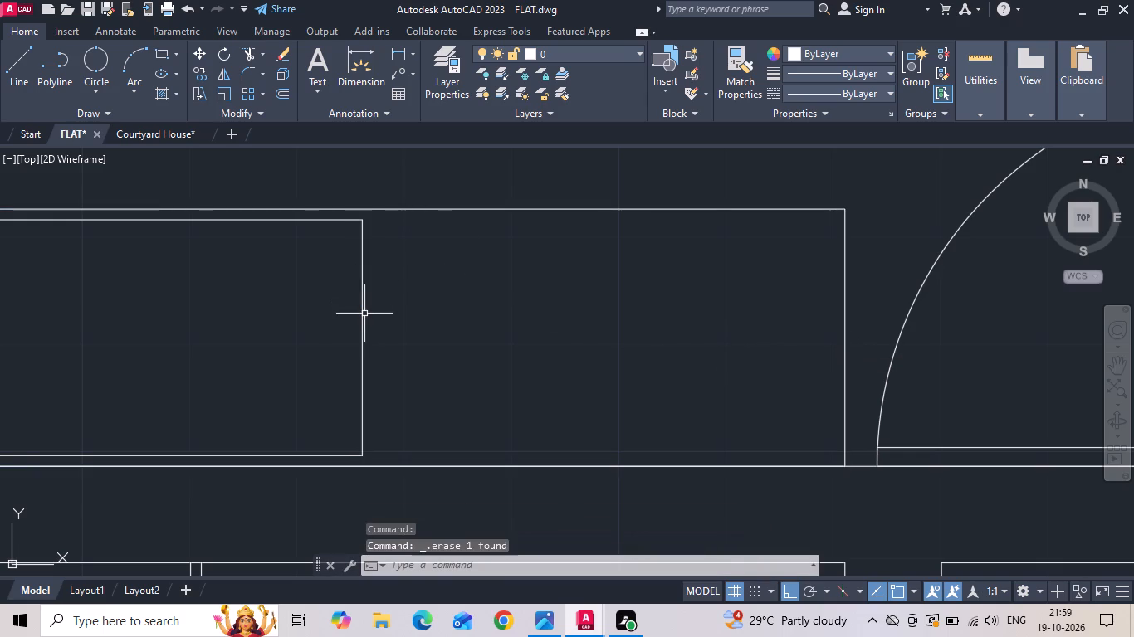
# Offset the shortened inner wardrobe rectangle 1" outward.
pyautogui.write('o 1')
pyautogui.press('space')
pyautogui.click(363, 328)
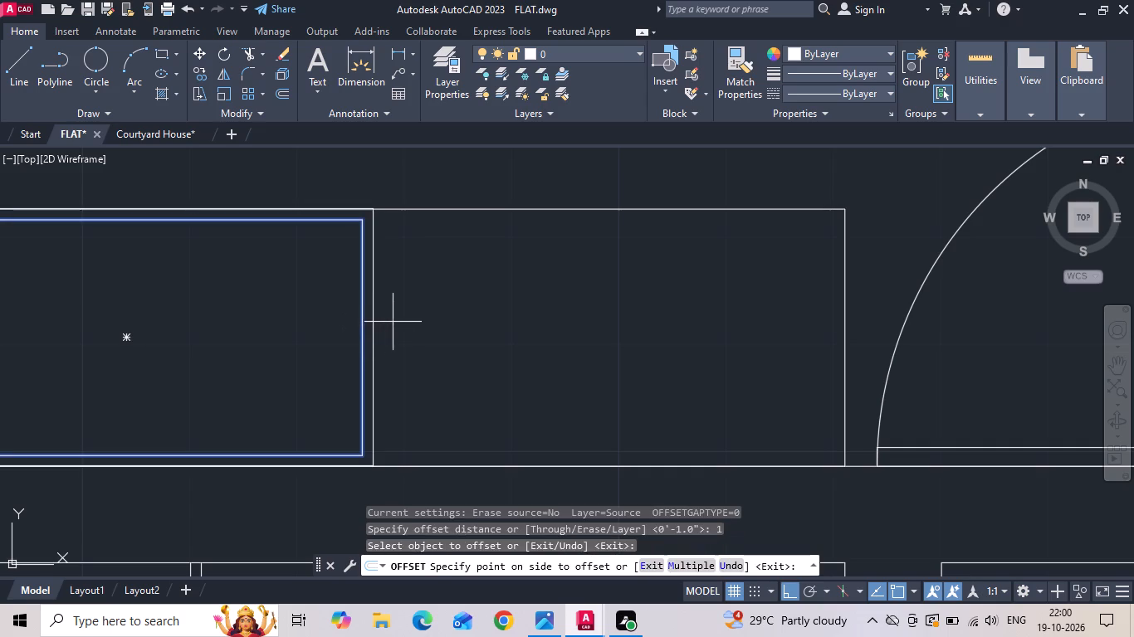
pyautogui.click(395, 320)
pyautogui.press('Escape')
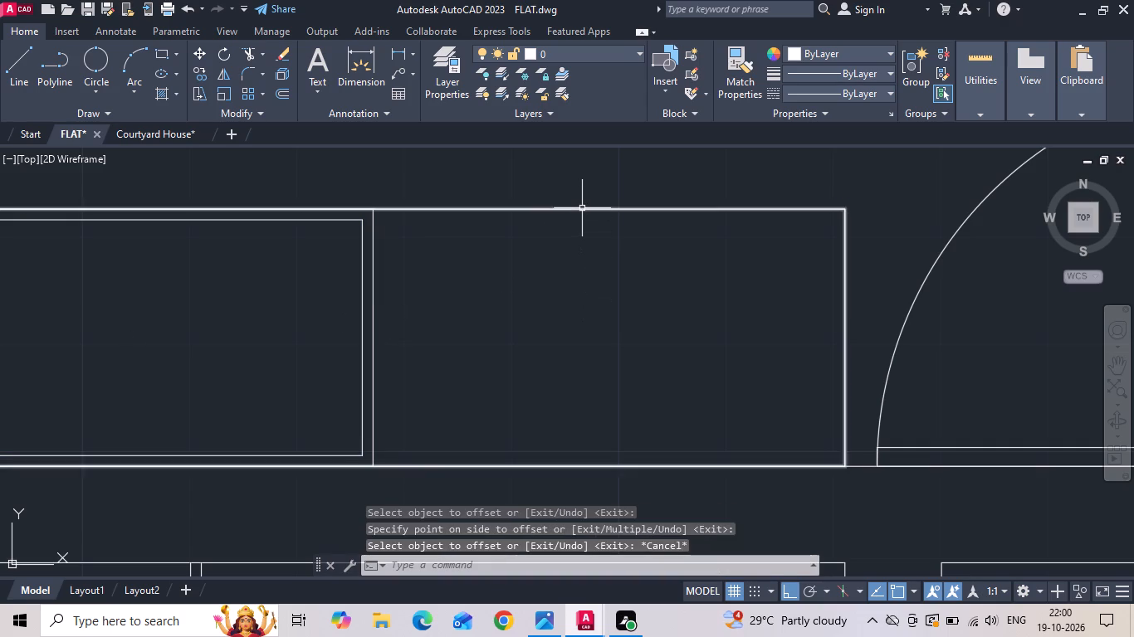
# Delete the original full-length outer wardrobe rectangle.
pyautogui.click(582, 208)
pyautogui.press('Delete')
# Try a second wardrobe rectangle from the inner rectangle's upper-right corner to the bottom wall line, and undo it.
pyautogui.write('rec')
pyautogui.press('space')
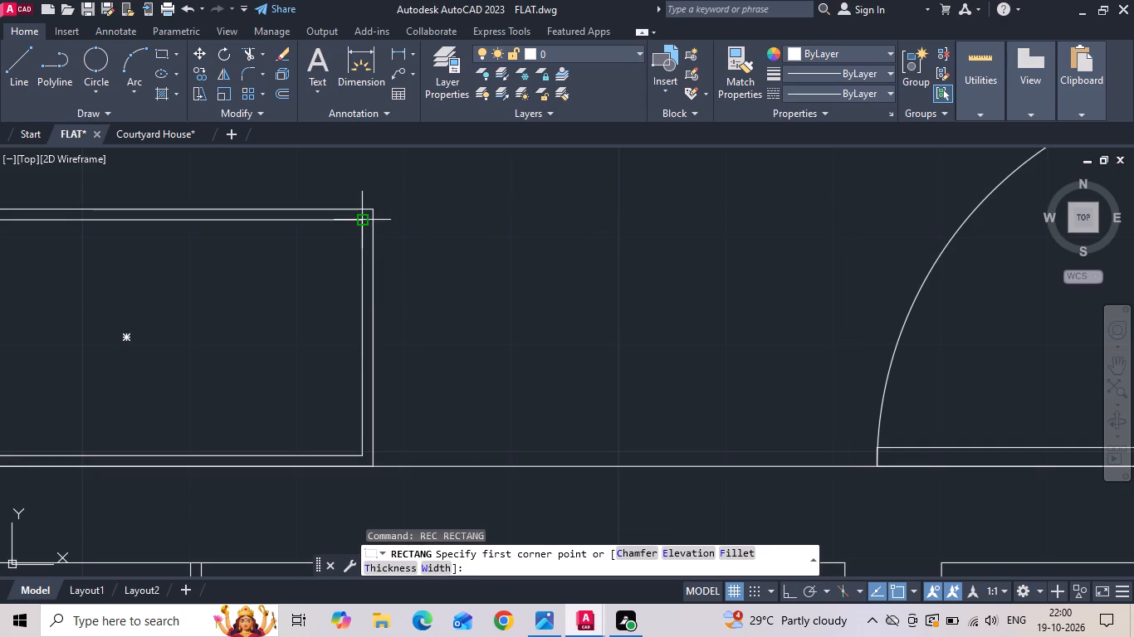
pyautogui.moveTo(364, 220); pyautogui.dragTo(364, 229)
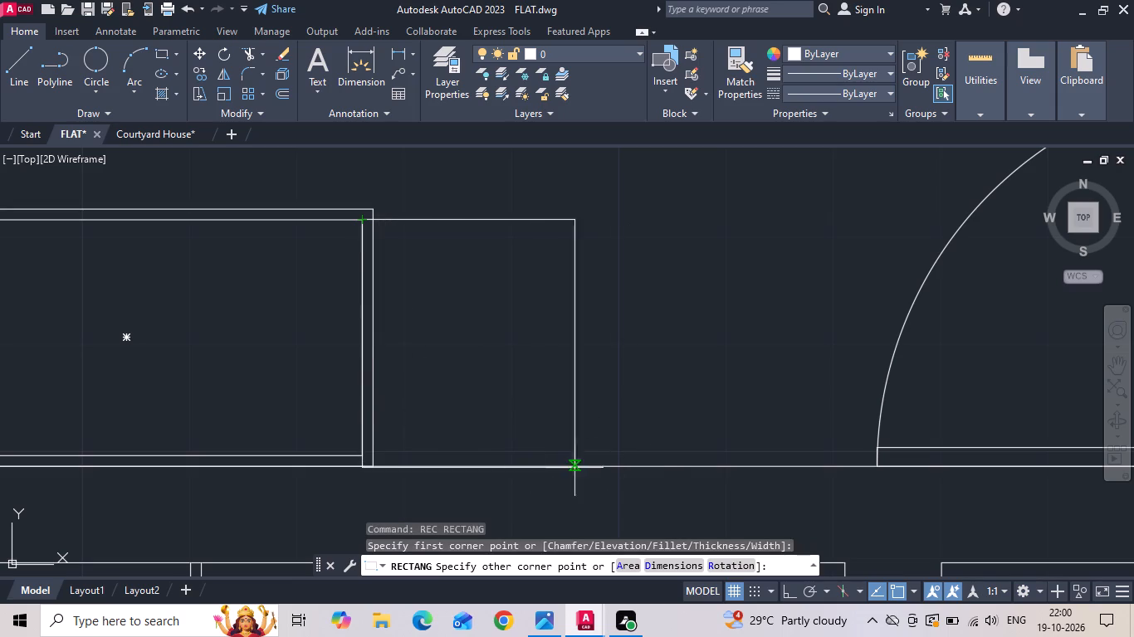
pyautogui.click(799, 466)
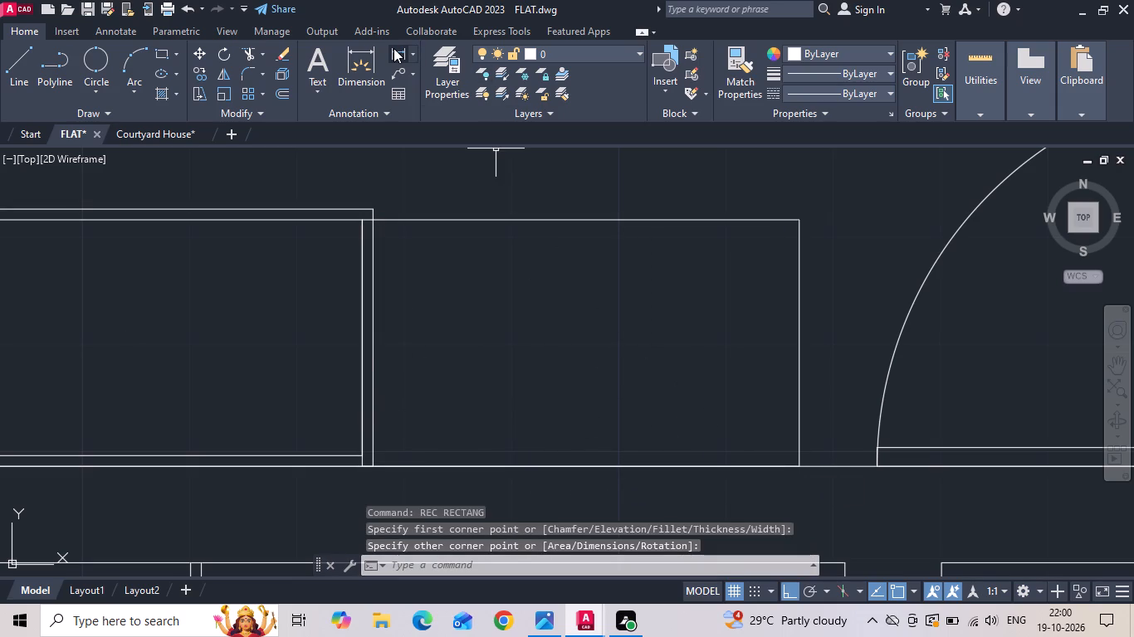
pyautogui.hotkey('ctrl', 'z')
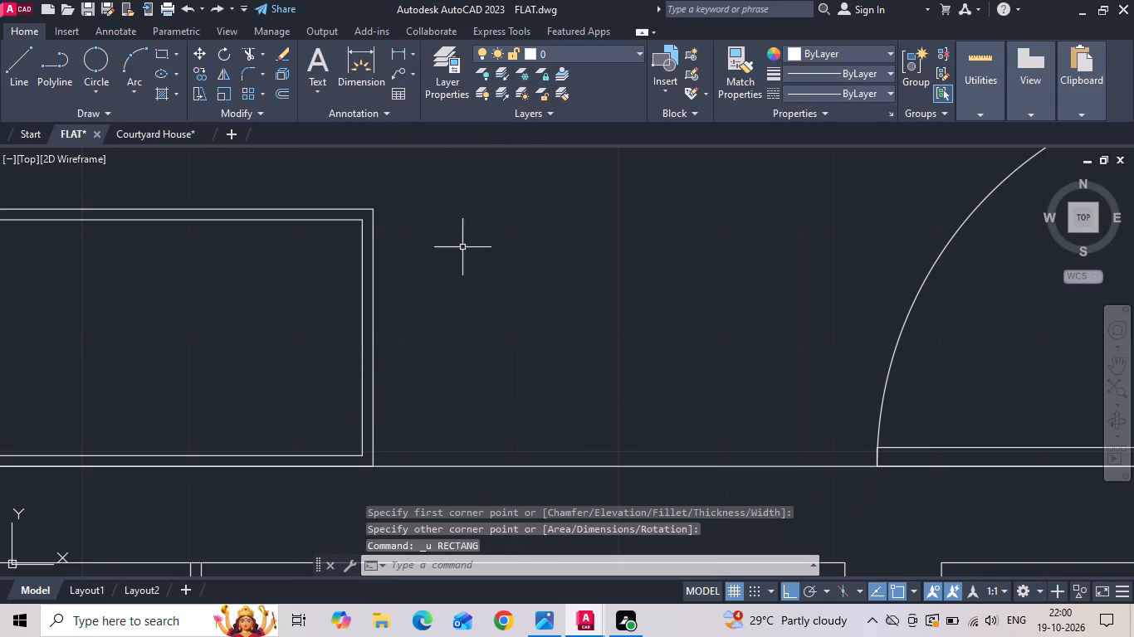
# Offset the inner line of the master bedroom's left wall 7'6" into the room to mark the wardrobe's full length.
pyautogui.write('o')
pyautogui.press('space')
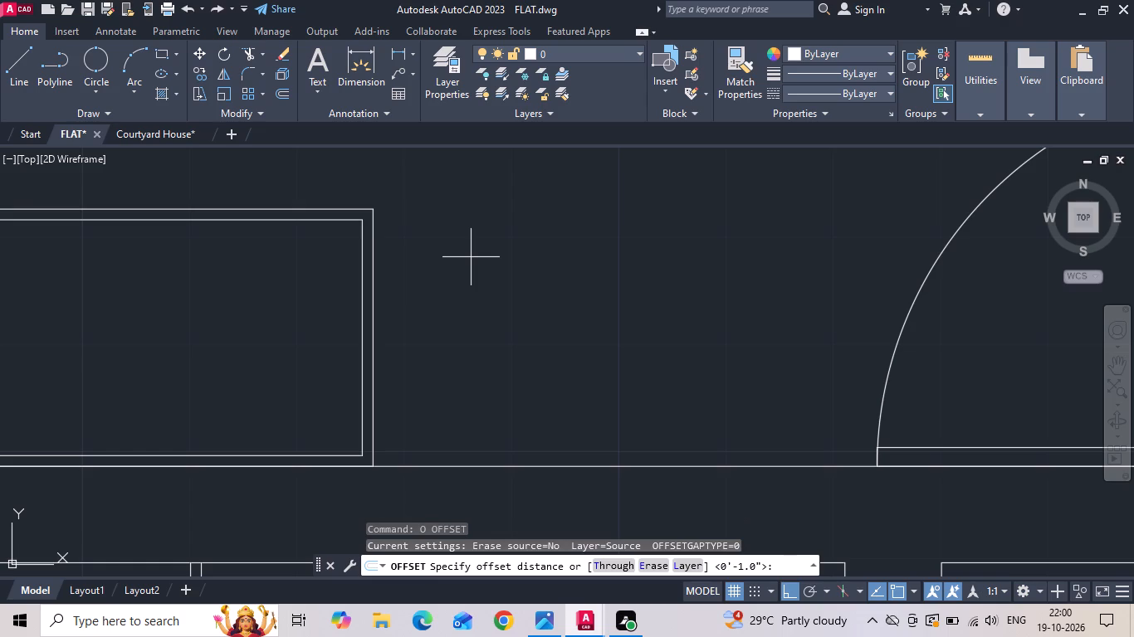
pyautogui.write("7'")
pyautogui.write('6')
pyautogui.press('space')
pyautogui.scroll(-2, 493, 303)
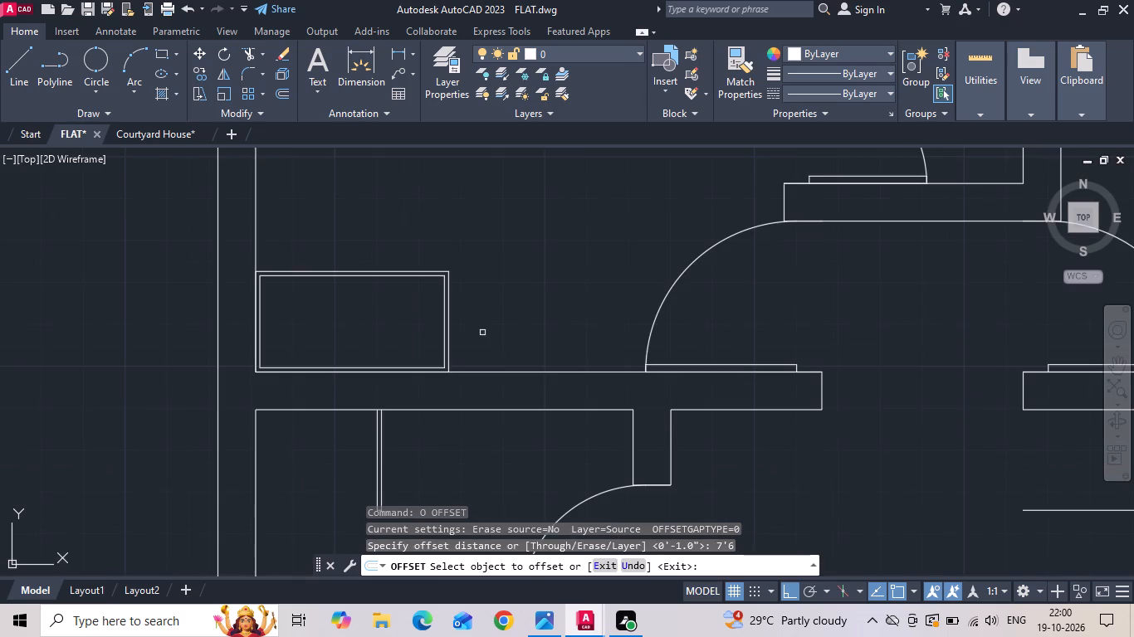
pyautogui.click(253, 230)
pyautogui.click(433, 216)
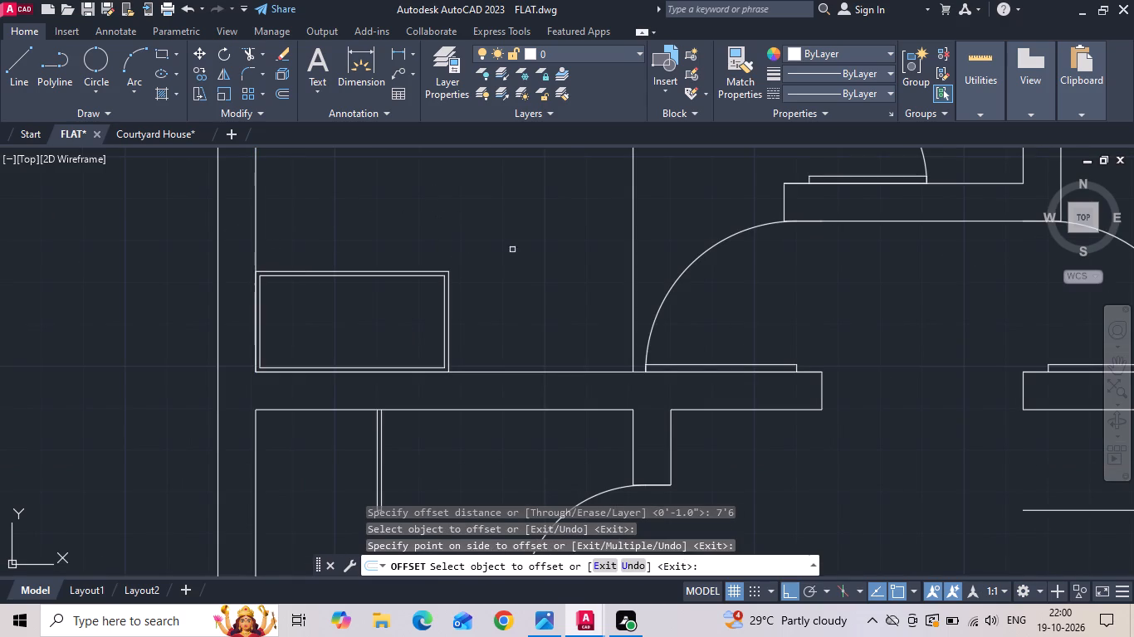
pyautogui.scroll(1, 535, 258)
pyautogui.press('Escape')
pyautogui.press('r')
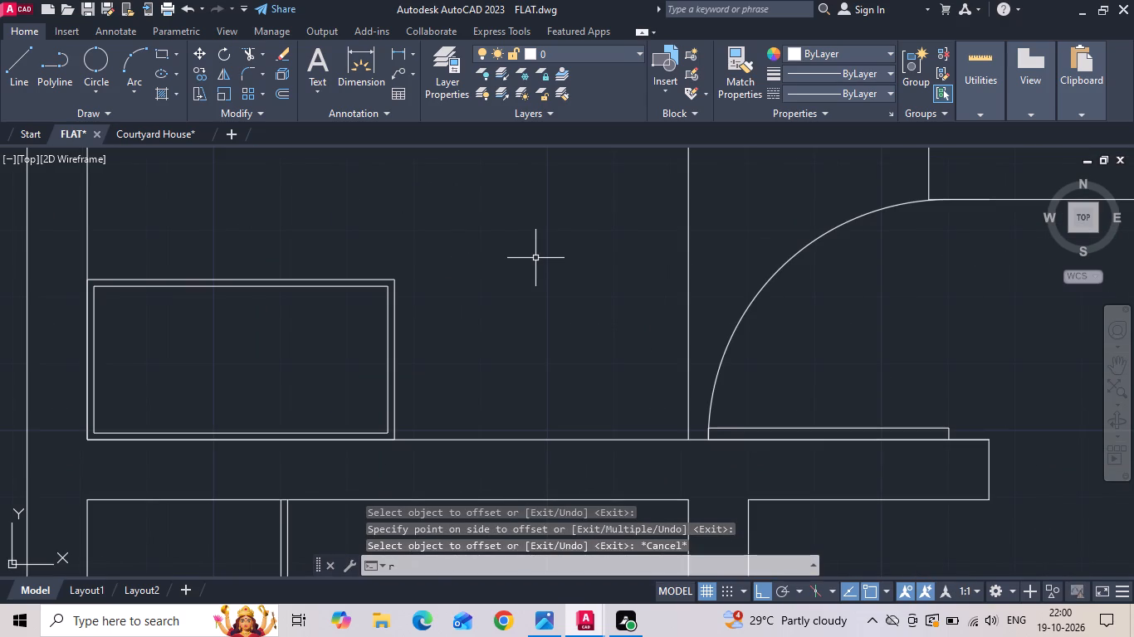
pyautogui.press('Escape')
# Draw a horizontal guide line rightward from the left wardrobe section's inner upper-right corner.
pyautogui.write('l')
pyautogui.press('space')
pyautogui.scroll(1, 447, 296)
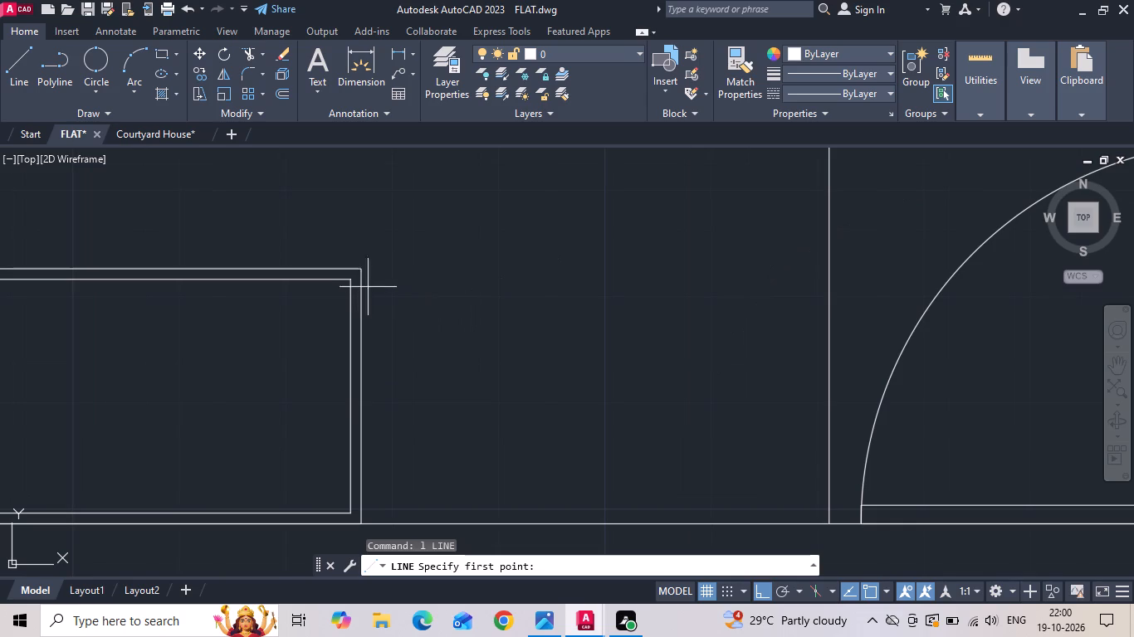
pyautogui.moveTo(345, 281); pyautogui.dragTo(372, 281)
pyautogui.click(612, 281)
pyautogui.press('Escape')
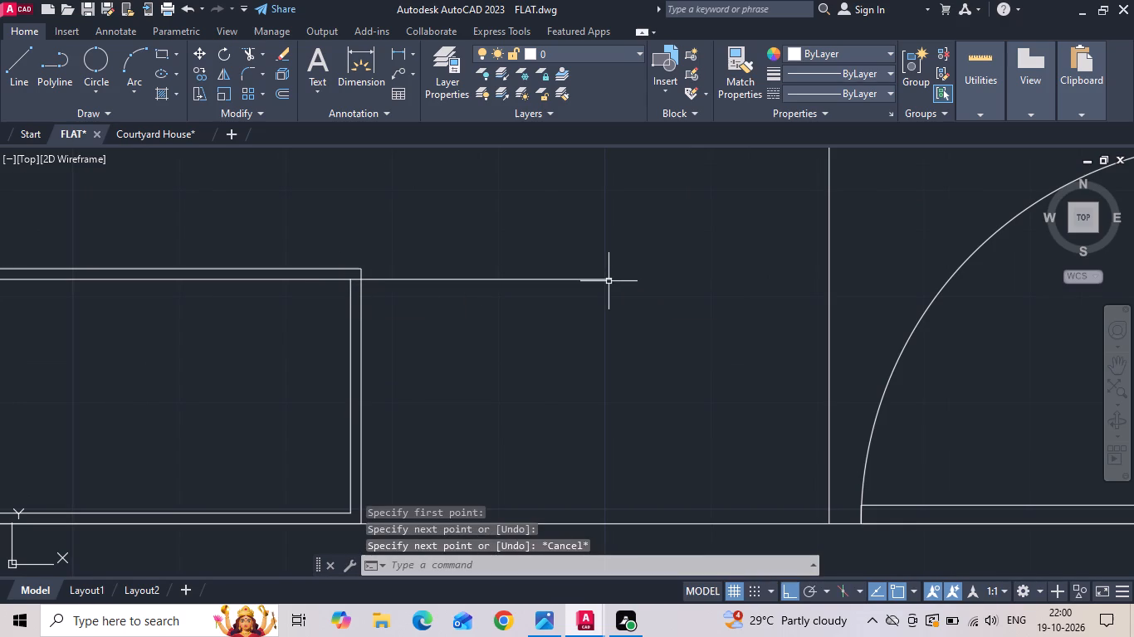
# Draw the second wardrobe section's rectangle from the guide line's crossing with the first section to the 7'6" offset line's base.
pyautogui.write('rec')
pyautogui.press('space')
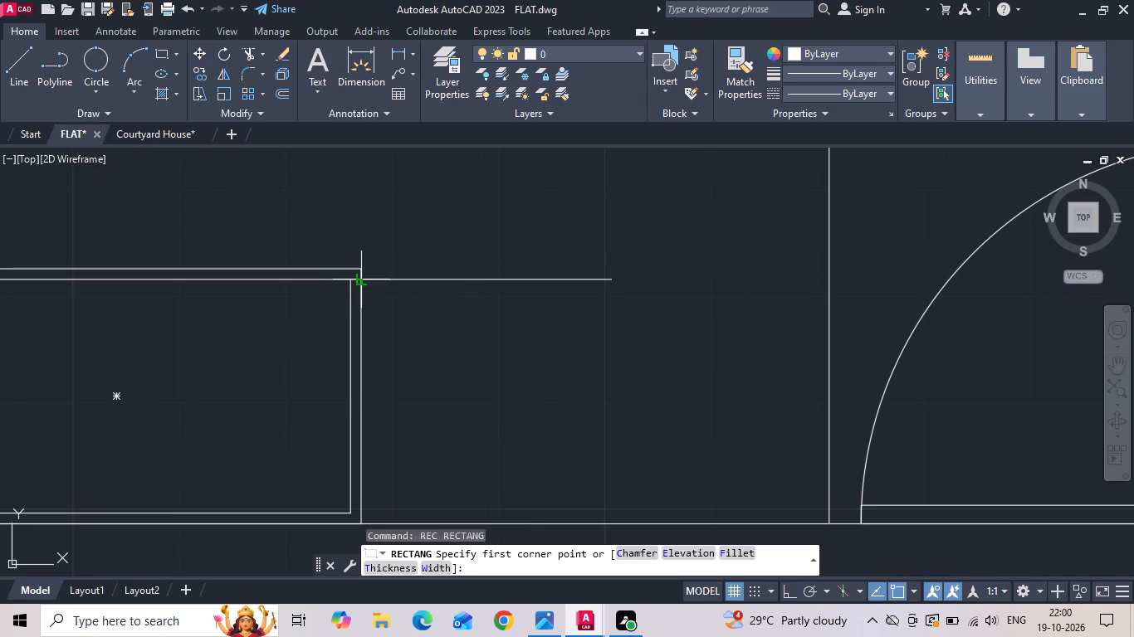
pyautogui.click(364, 280)
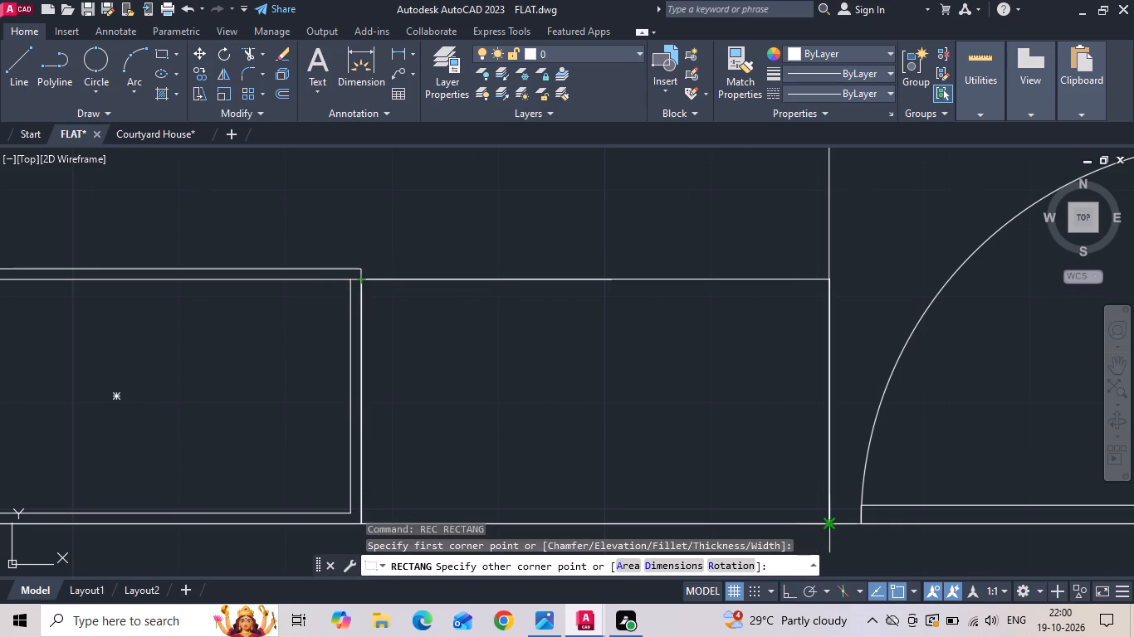
pyautogui.click(829, 521)
pyautogui.press('Escape')
# Offset the second wardrobe section's rectangle 1" inward.
pyautogui.press('o')
pyautogui.press('space')
pyautogui.press('1')
pyautogui.press('space')
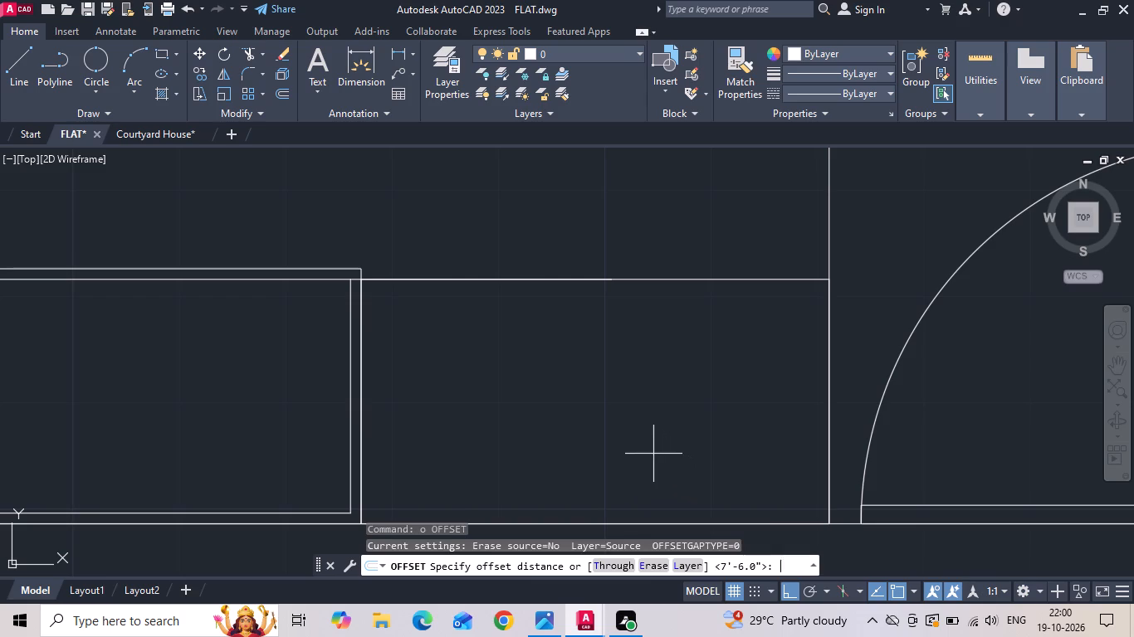
pyautogui.moveTo(468, 280); pyautogui.dragTo(466, 306)
pyautogui.click(462, 333)
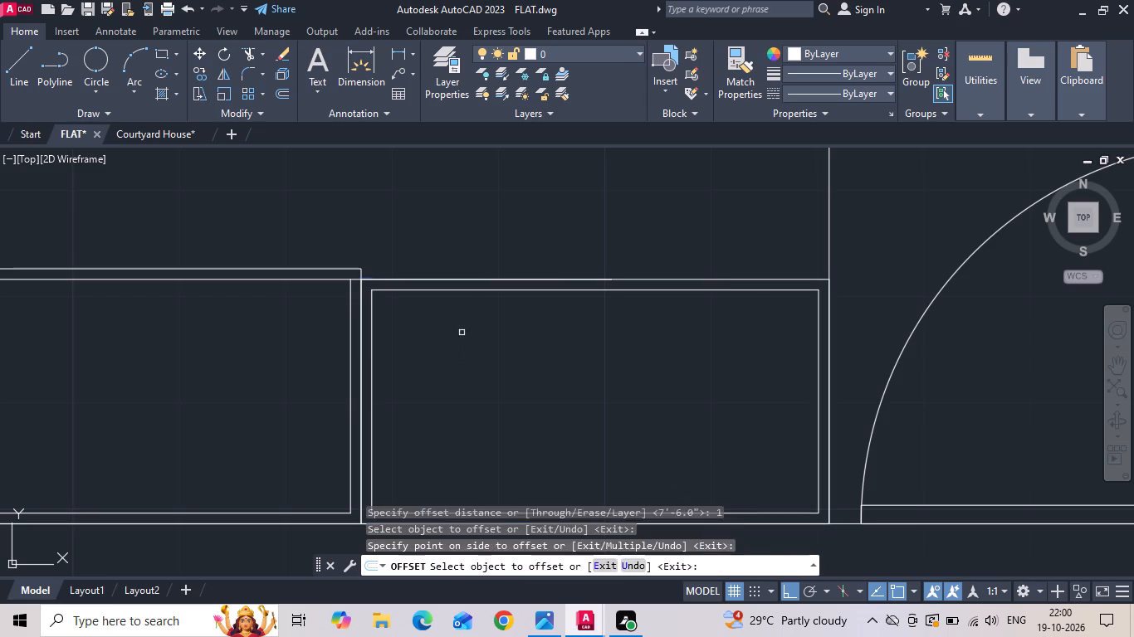
pyautogui.press('Escape')
# Delete the 7'6" vertical offset guide line beside the second wardrobe section.
pyautogui.moveTo(847, 230); pyautogui.dragTo(824, 220)
pyautogui.click(775, 210)
pyautogui.press('Delete')
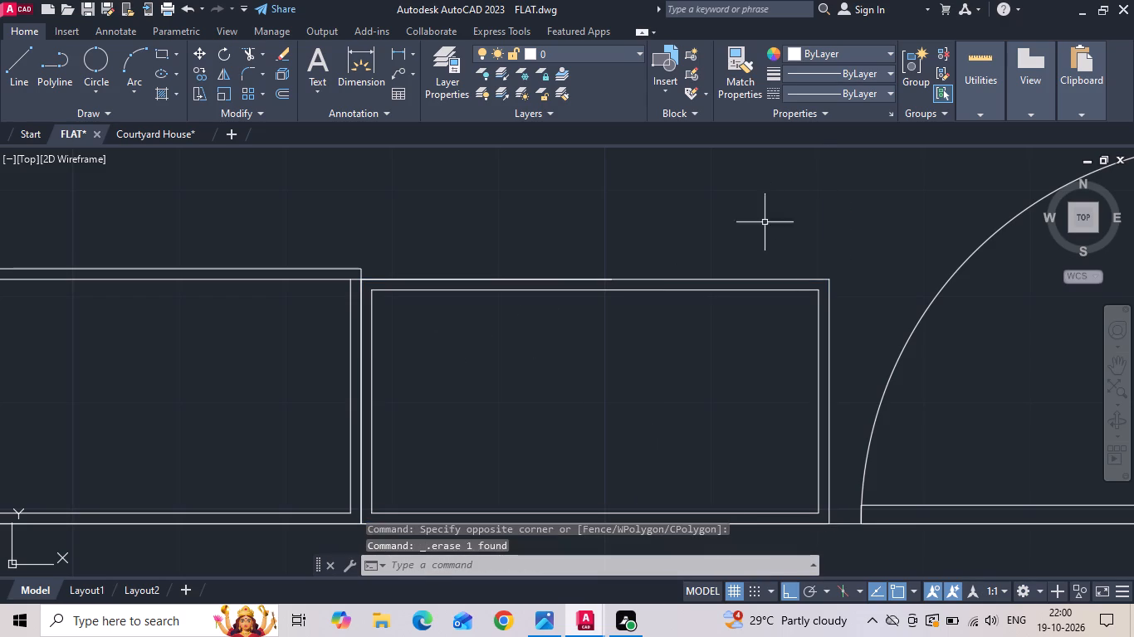
# Examine the master bedroom's two-section wardrobe in the reference plan.
pyautogui.scroll(-3, 737, 275)
pyautogui.scroll(-2, 633, 336)
pyautogui.scroll(2, 32, 373)
pyautogui.moveTo(39, 373); pyautogui.dragTo(345, 304, button='middle')
pyautogui.scroll(2, 229, 387)
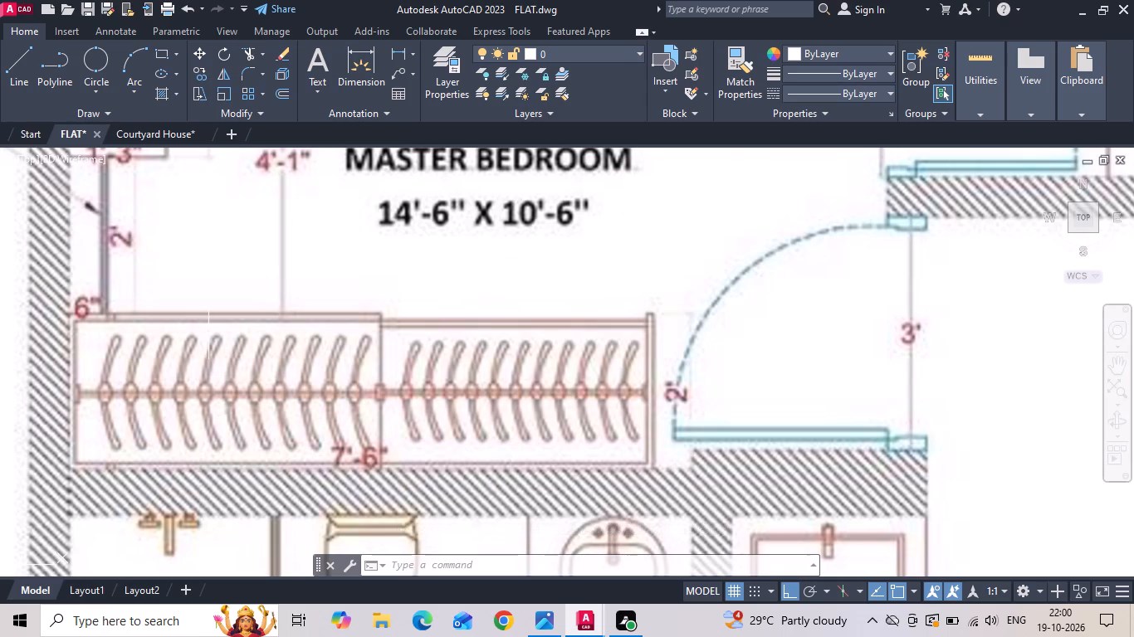
pyautogui.scroll(-3, 208, 331)
pyautogui.scroll(-3, 457, 333)
pyautogui.scroll(2, 677, 318)
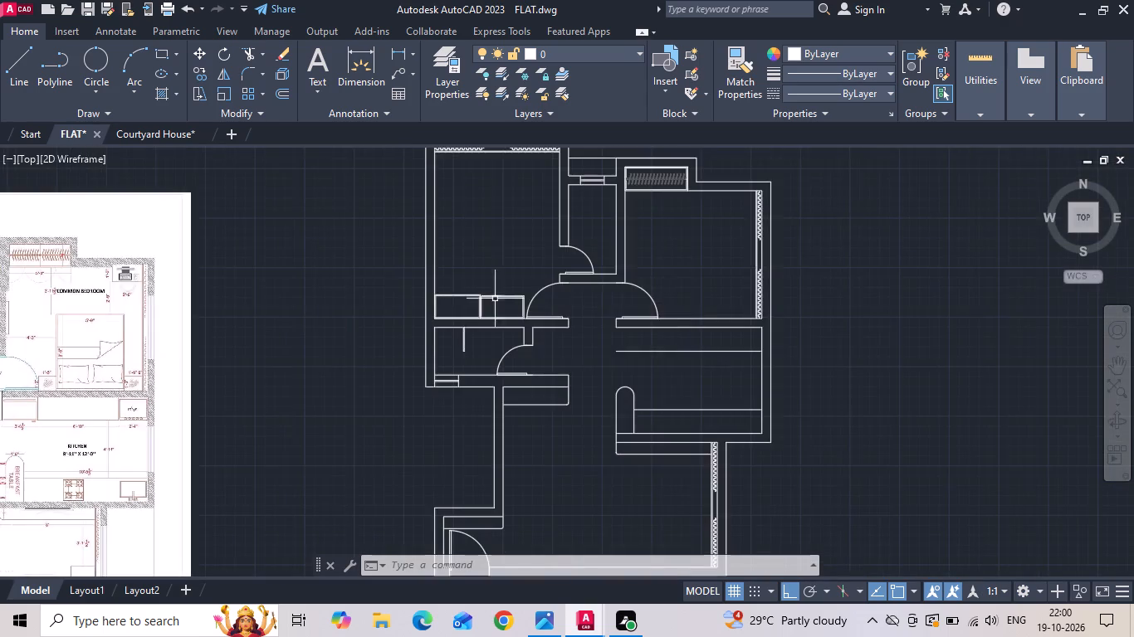
# Trim the guide-line stub and both sections' inner vertical edges beside the divider between the two wardrobe sections.
pyautogui.scroll(5, 450, 304)
pyautogui.scroll(1, 549, 264)
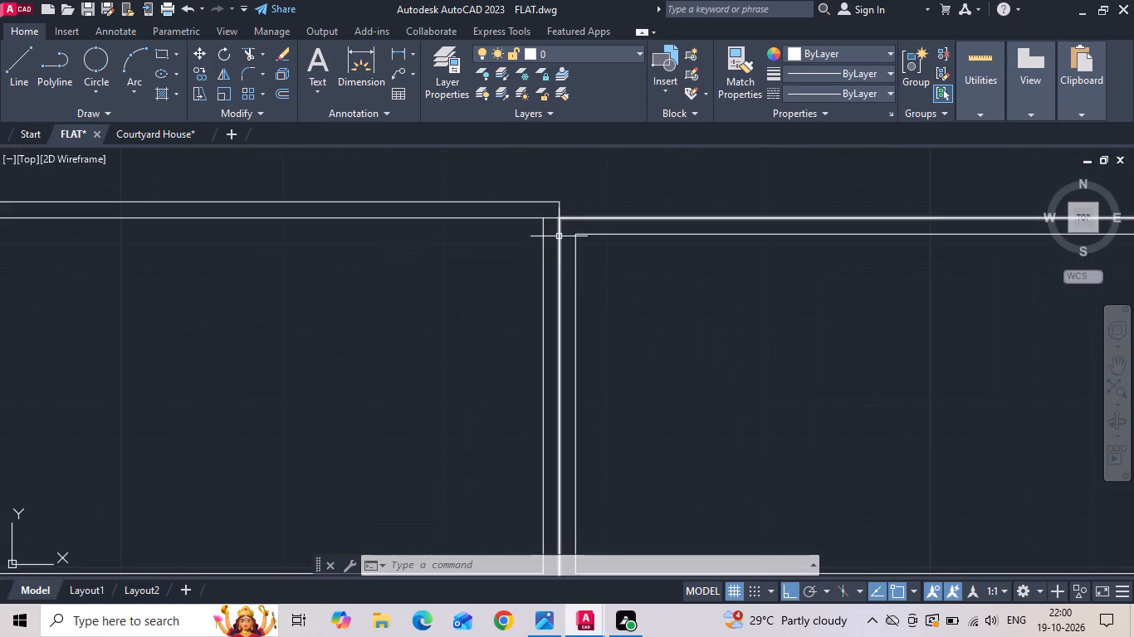
pyautogui.press('t')
pyautogui.press('r')
pyautogui.press('space')
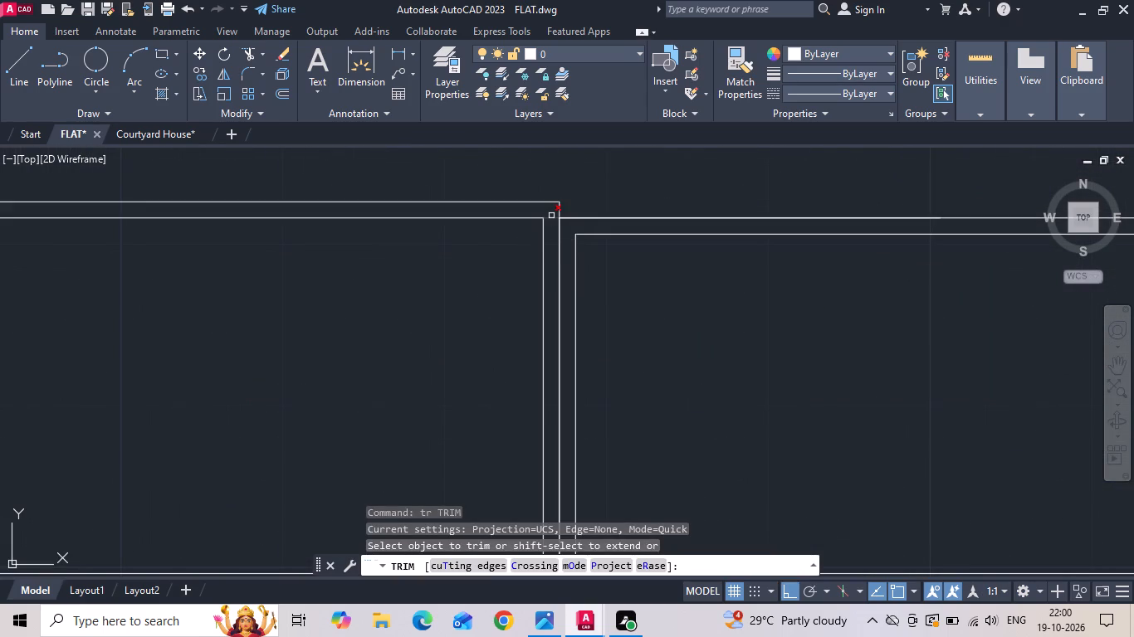
pyautogui.click(552, 215)
pyautogui.click(553, 224)
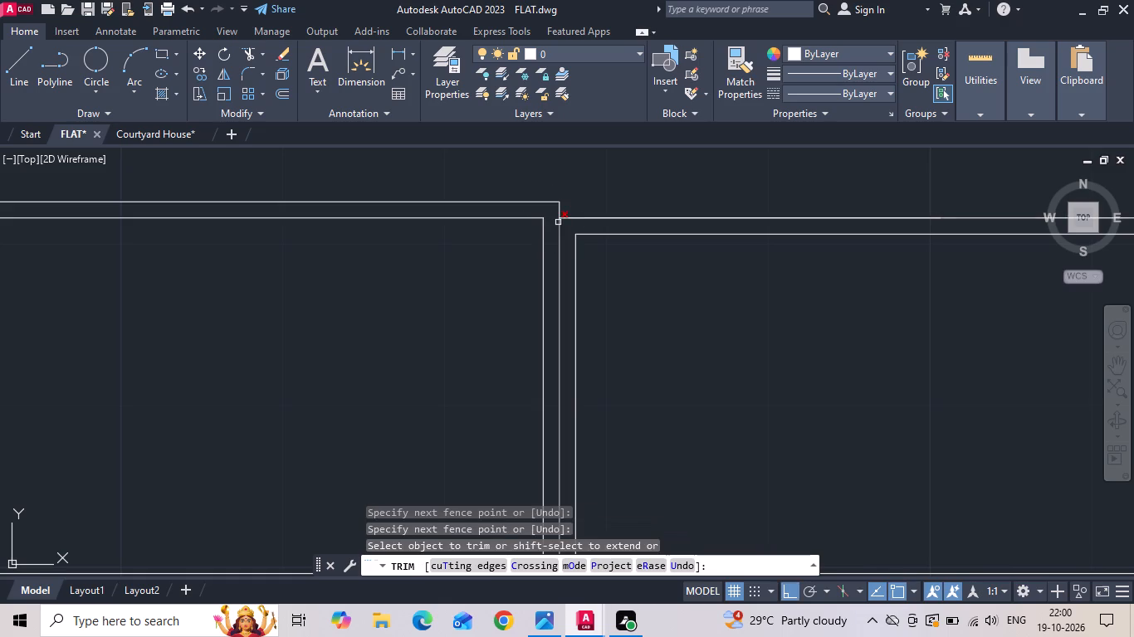
pyautogui.scroll(-2, 582, 271)
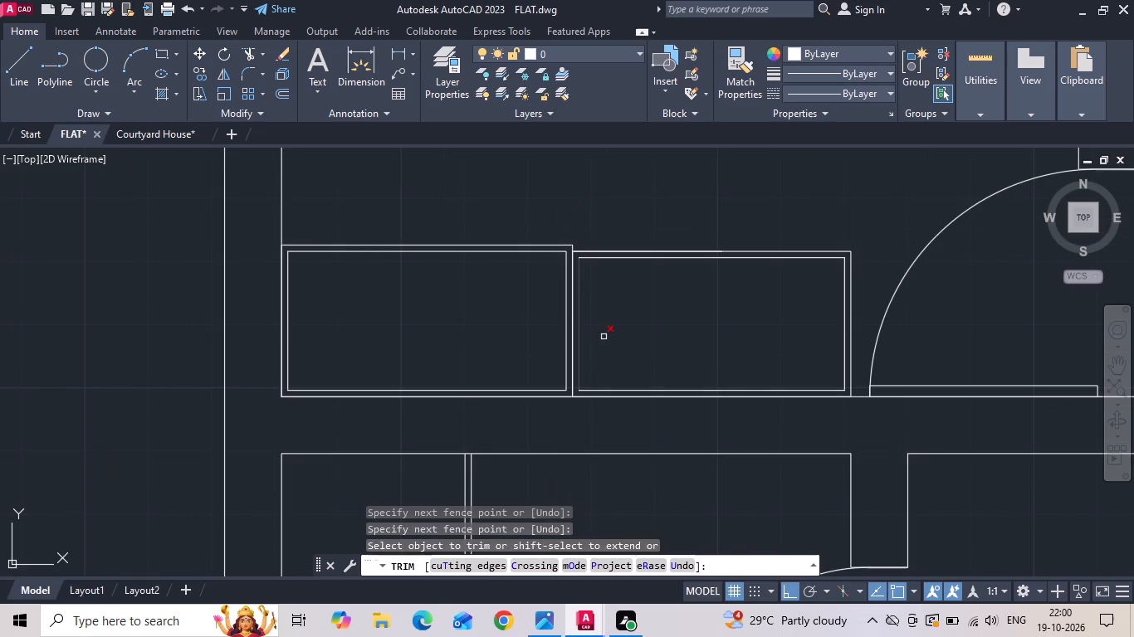
pyautogui.click(581, 289)
pyautogui.click(567, 308)
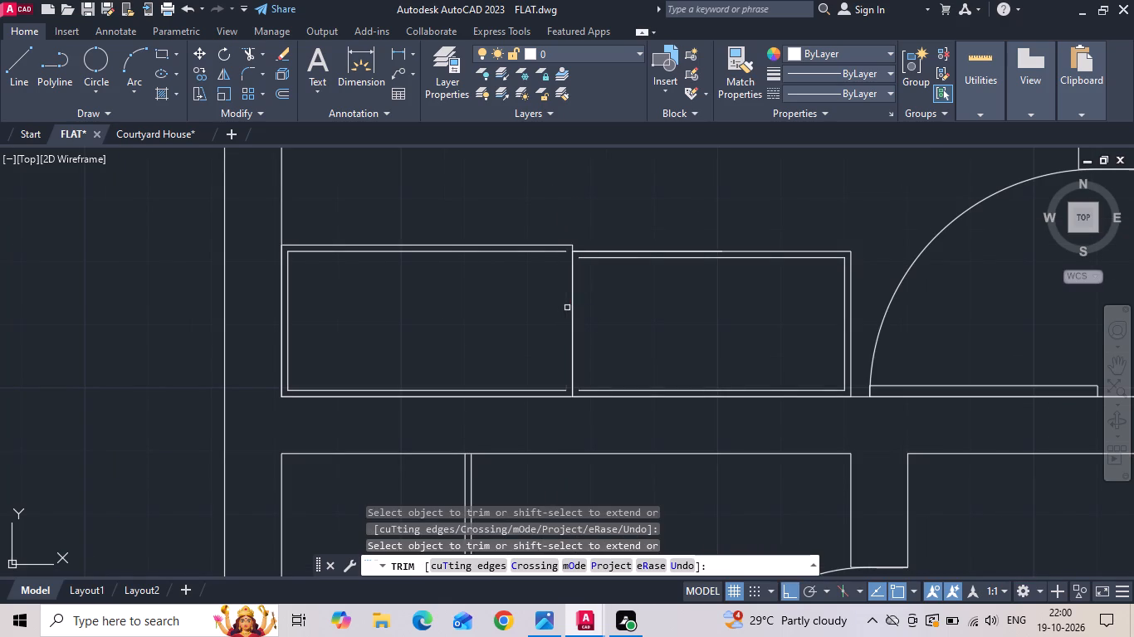
pyautogui.press('Escape')
# Delete the second wardrobe section's outer rectangle that overlaps the divider.
pyautogui.click(573, 303)
pyautogui.press('Delete')
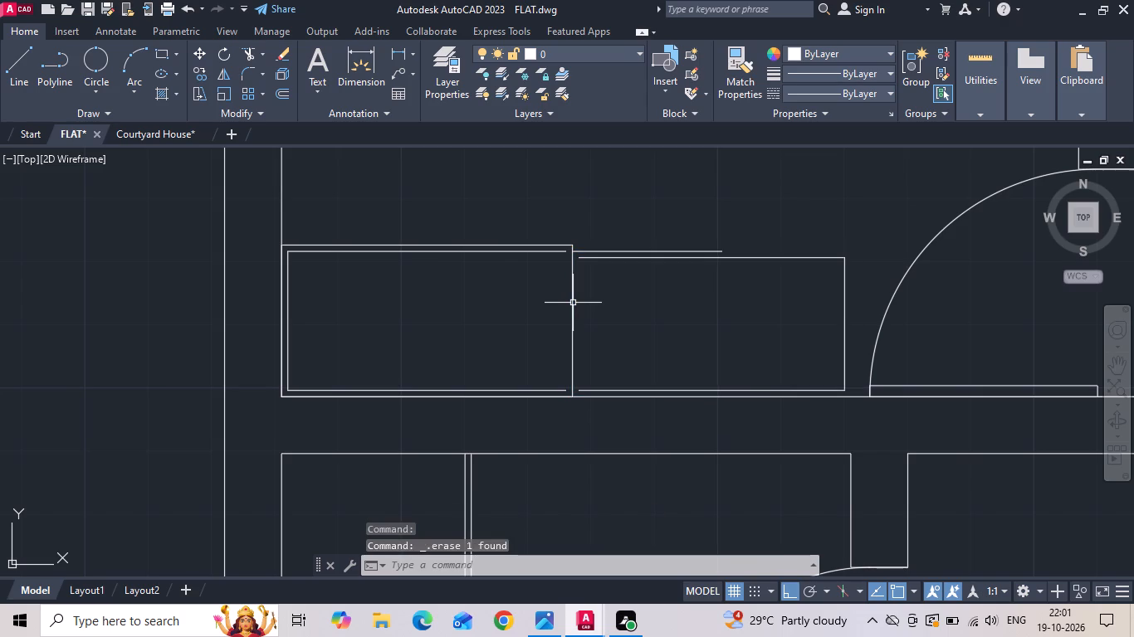
# Extend the first wardrobe section's inner upper and lower lines to the divider.
pyautogui.write('ex')
pyautogui.press('space')
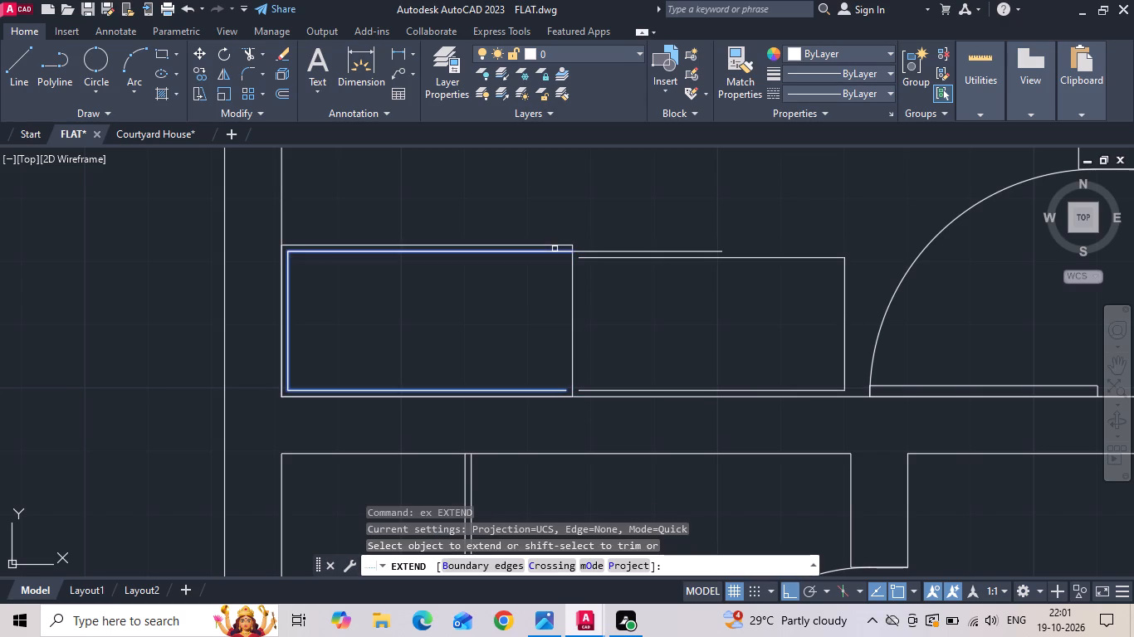
pyautogui.click(555, 249)
pyautogui.click(560, 391)
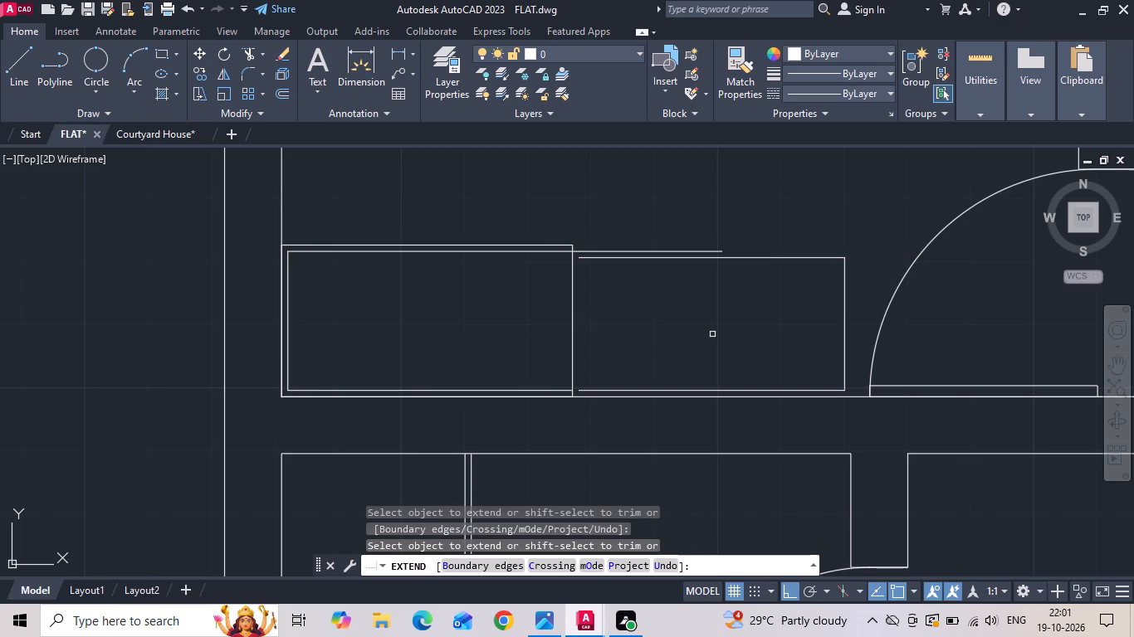
pyautogui.press('Escape')
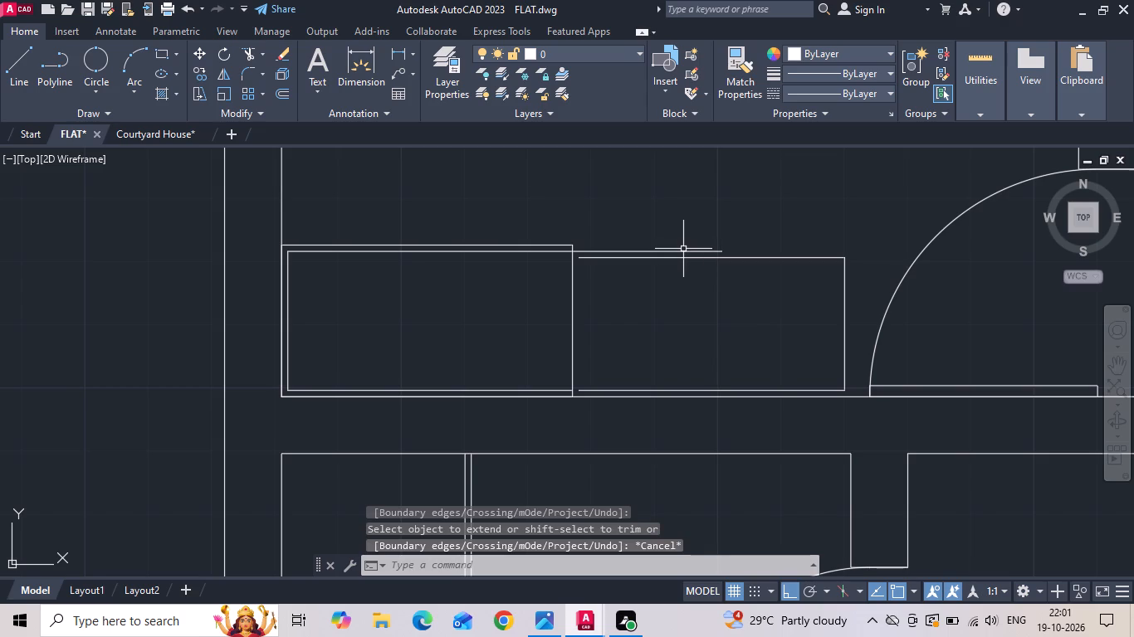
# Offset the second wardrobe section's open inner outline 1" outward.
pyautogui.write('o 1')
pyautogui.press('space')
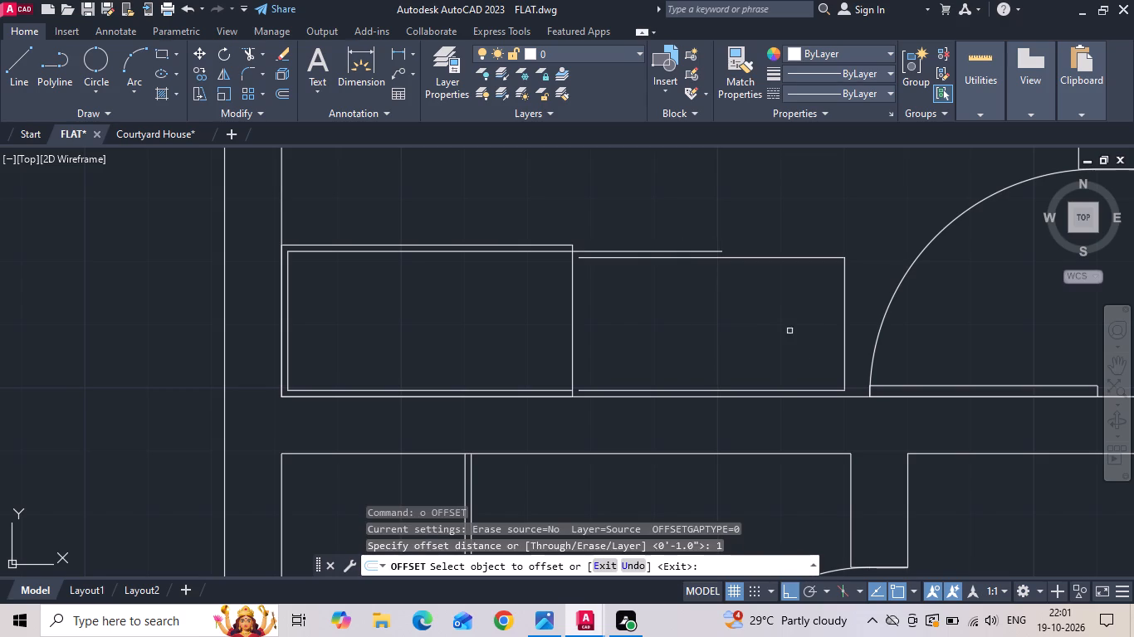
pyautogui.click(846, 330)
pyautogui.click(857, 319)
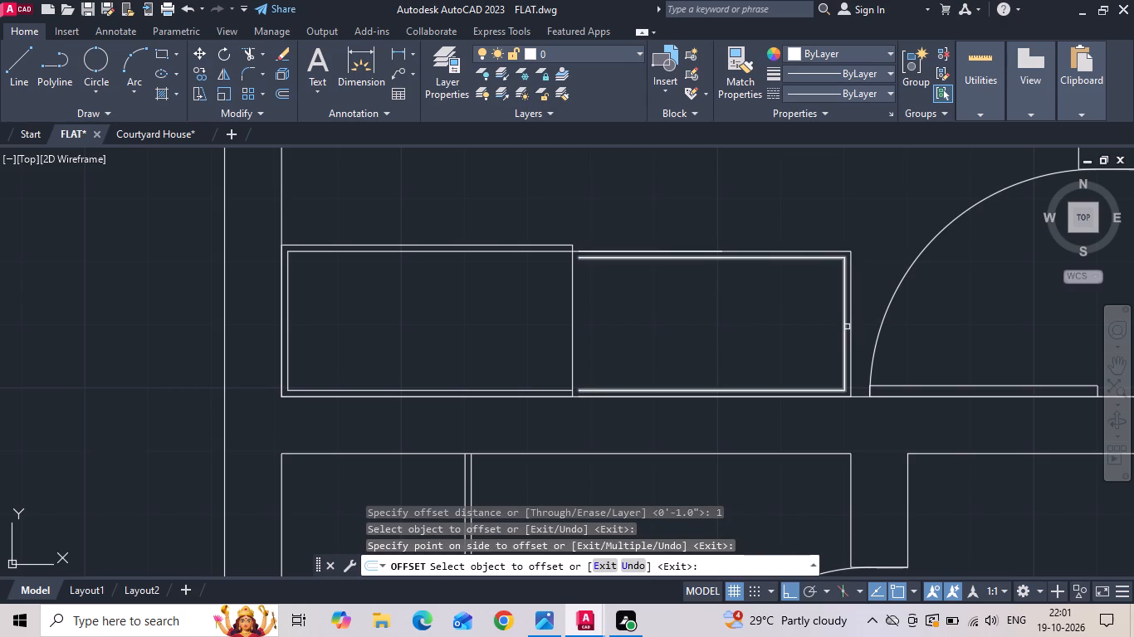
pyautogui.write('x')
pyautogui.press('space')
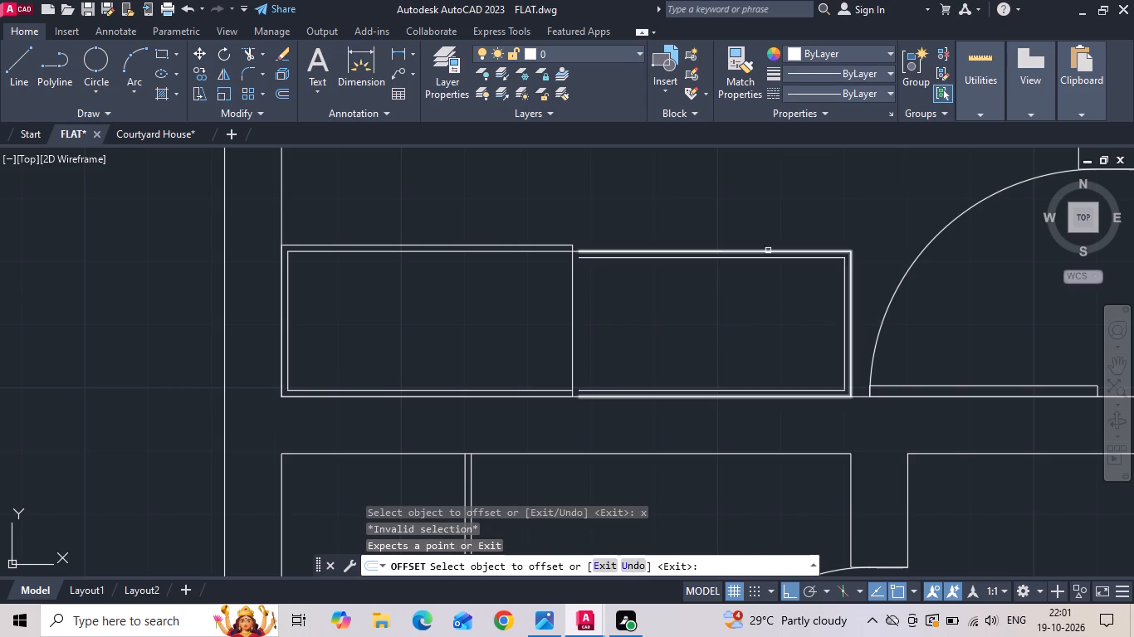
pyautogui.click(768, 250)
pyautogui.press('space')
pyautogui.press('space')
pyautogui.click(755, 250)
pyautogui.press('Escape')
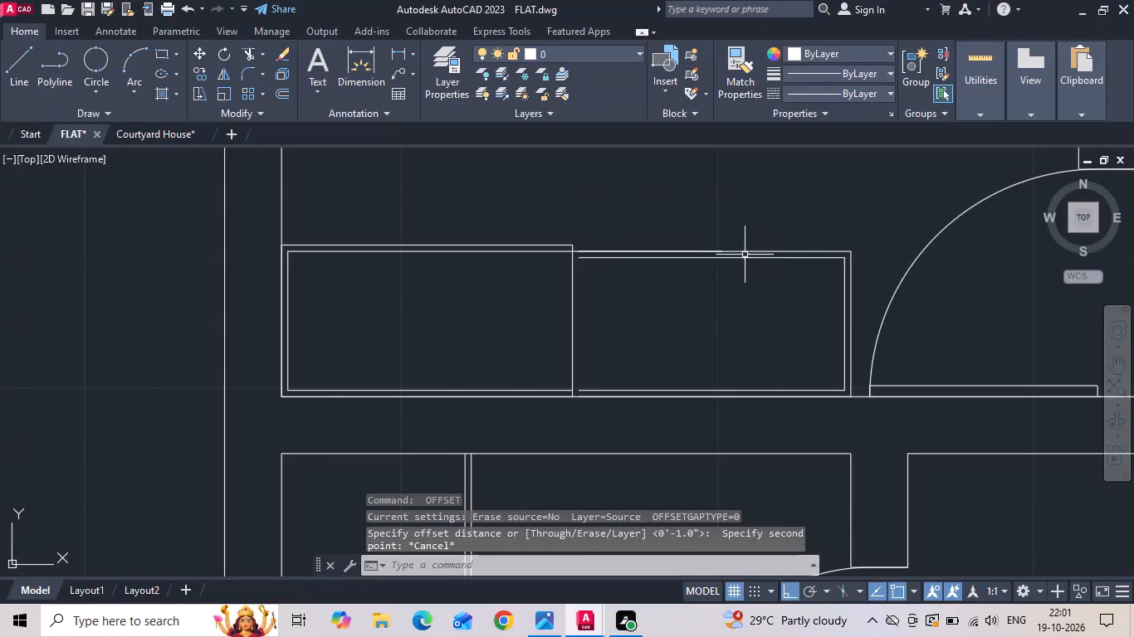
# Explode the second wardrobe section's new outer outline into separate lines.
pyautogui.click(743, 251)
pyautogui.write('x')
pyautogui.press('space')
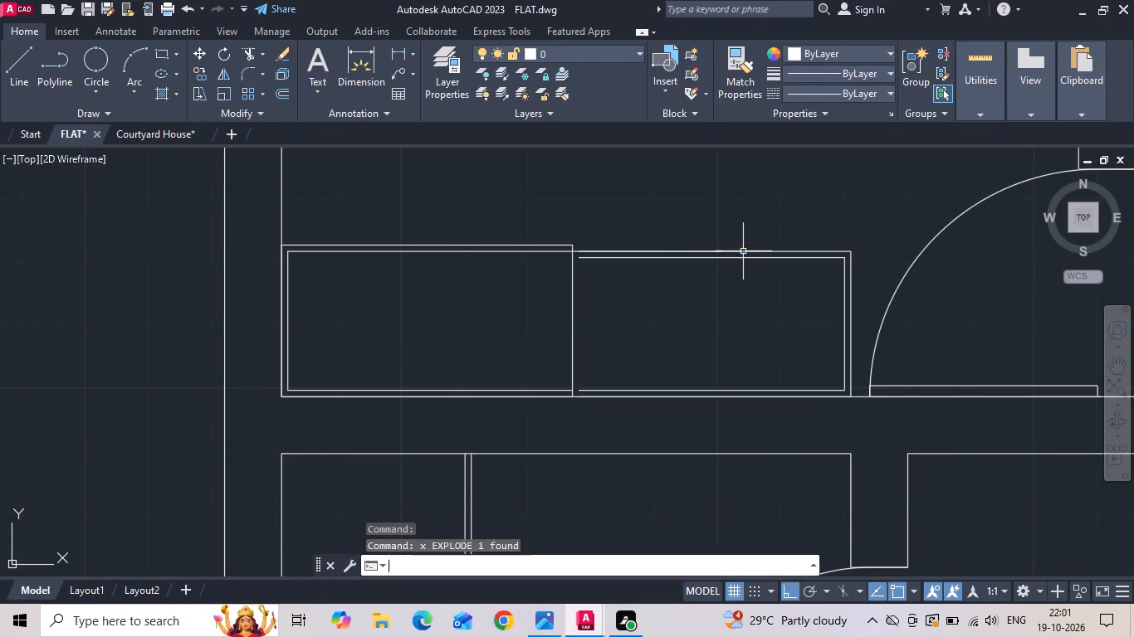
pyautogui.click(684, 250)
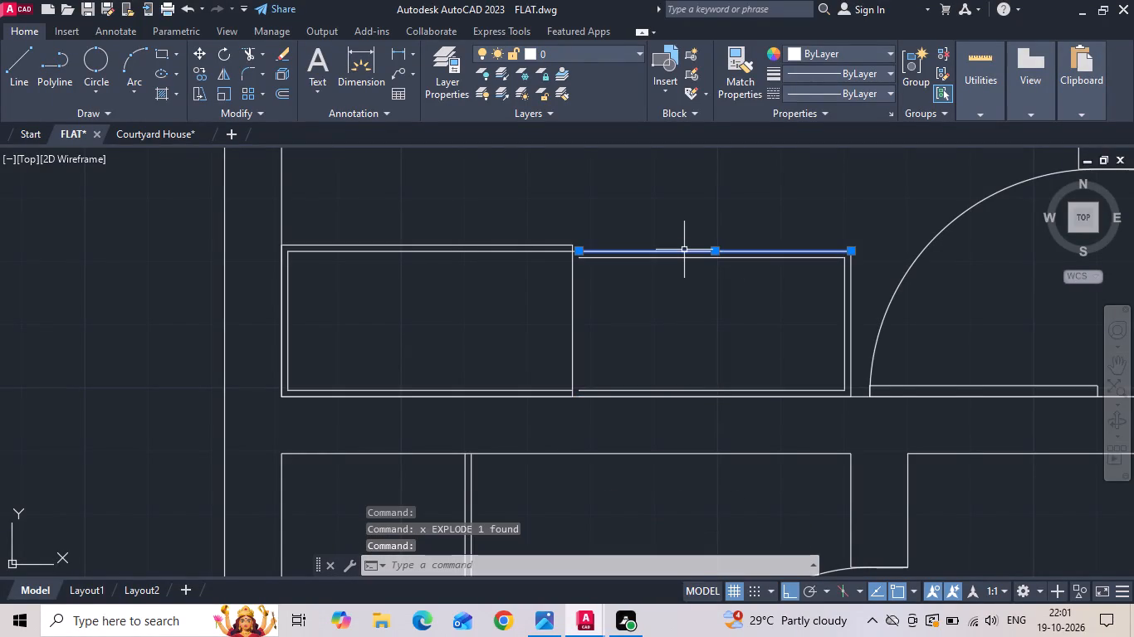
pyautogui.press('Escape')
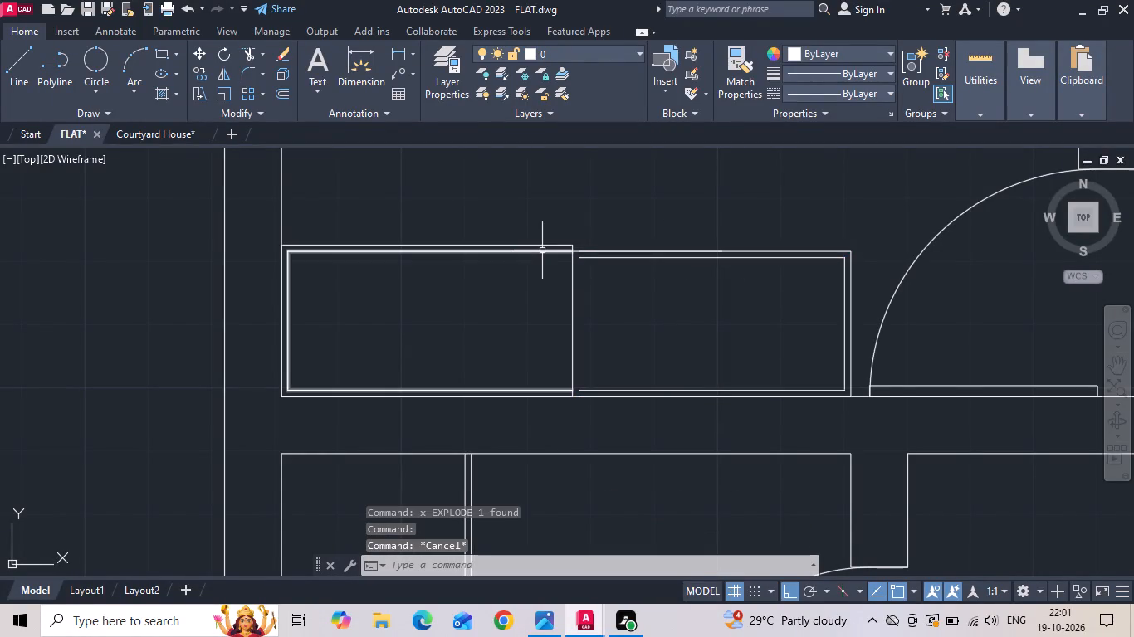
# Delete the leftover horizontal guide line along the second wardrobe section's upper edge.
pyautogui.click(560, 253)
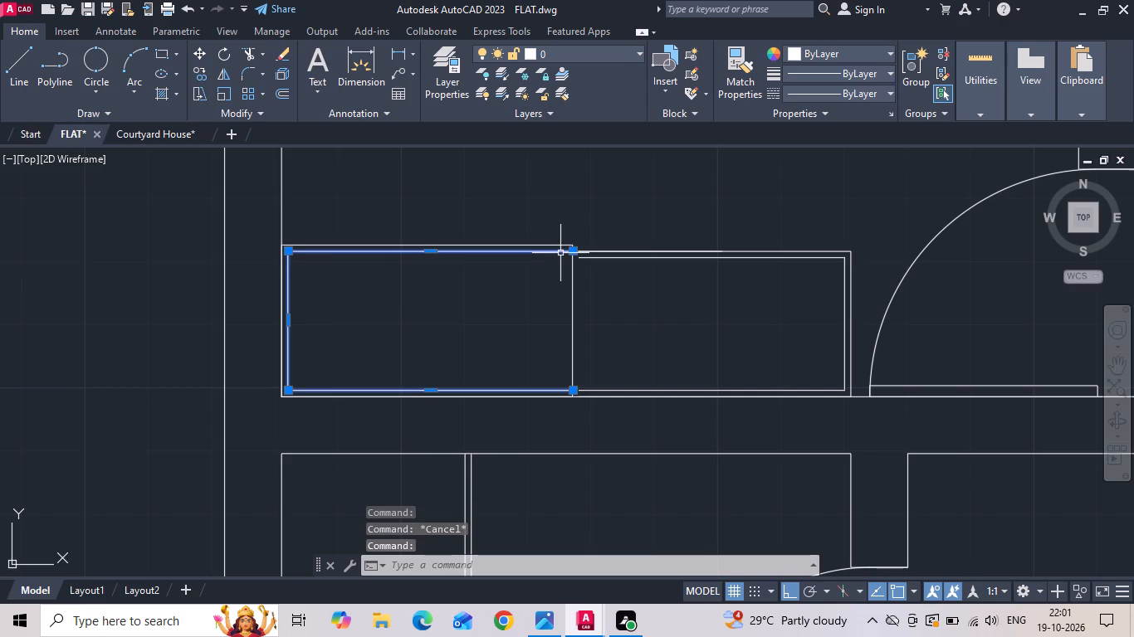
pyautogui.press('Escape')
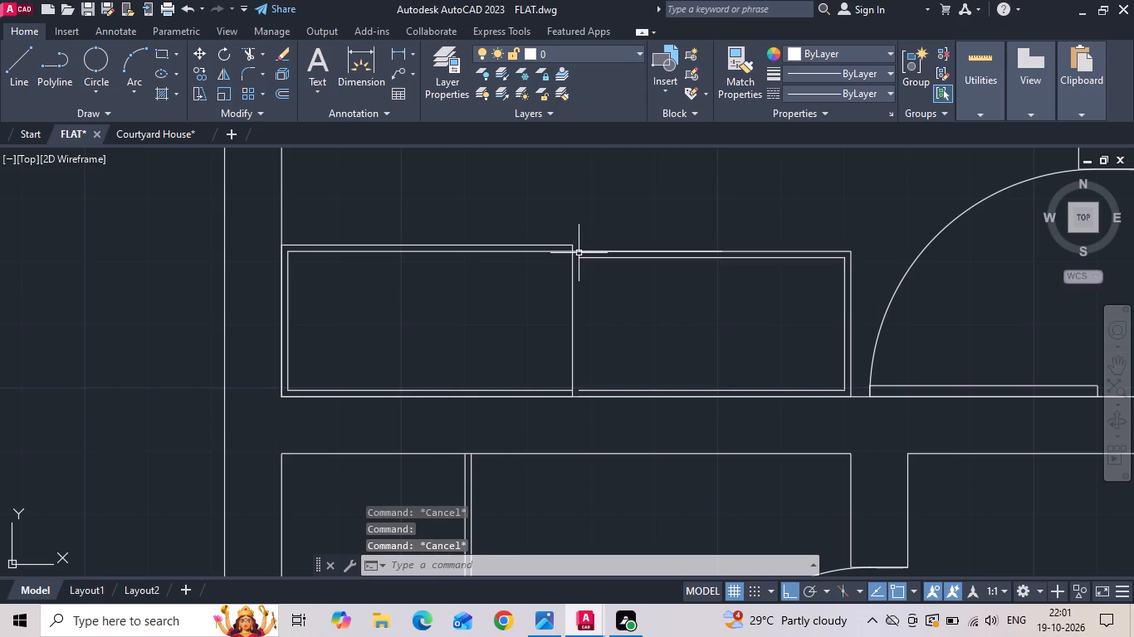
pyautogui.scroll(1, 579, 253)
pyautogui.moveTo(520, 211); pyautogui.dragTo(543, 229)
pyautogui.click(841, 317)
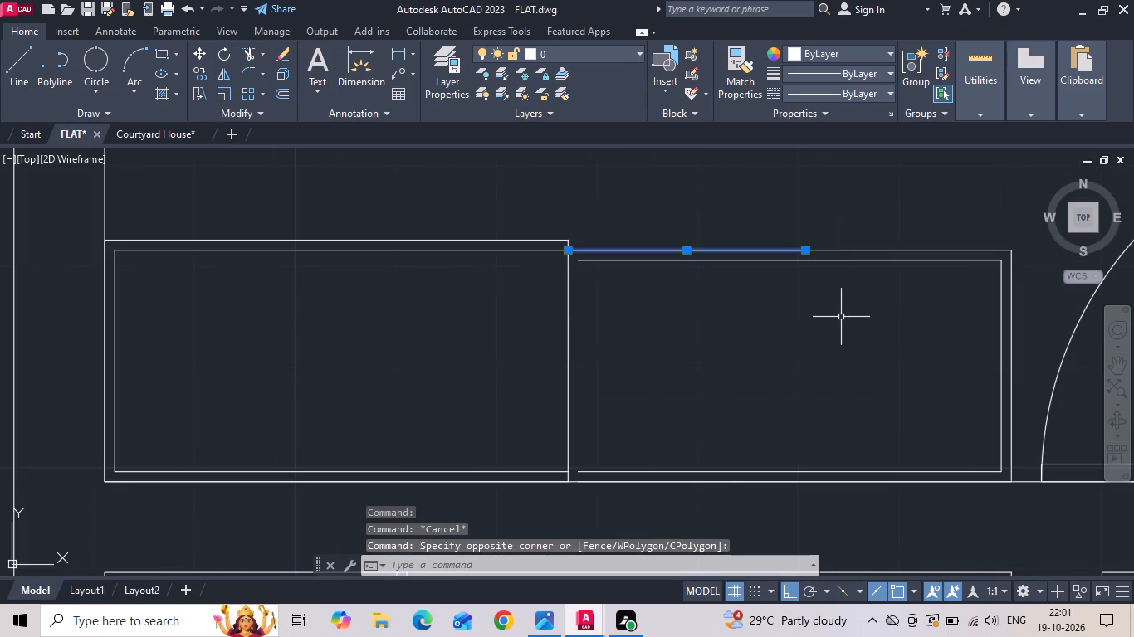
pyautogui.press('Delete')
# Extend the second wardrobe section's outer and inner lines to meet the divider.
pyautogui.write('ex')
pyautogui.press('space')
pyautogui.moveTo(598, 249); pyautogui.dragTo(595, 256)
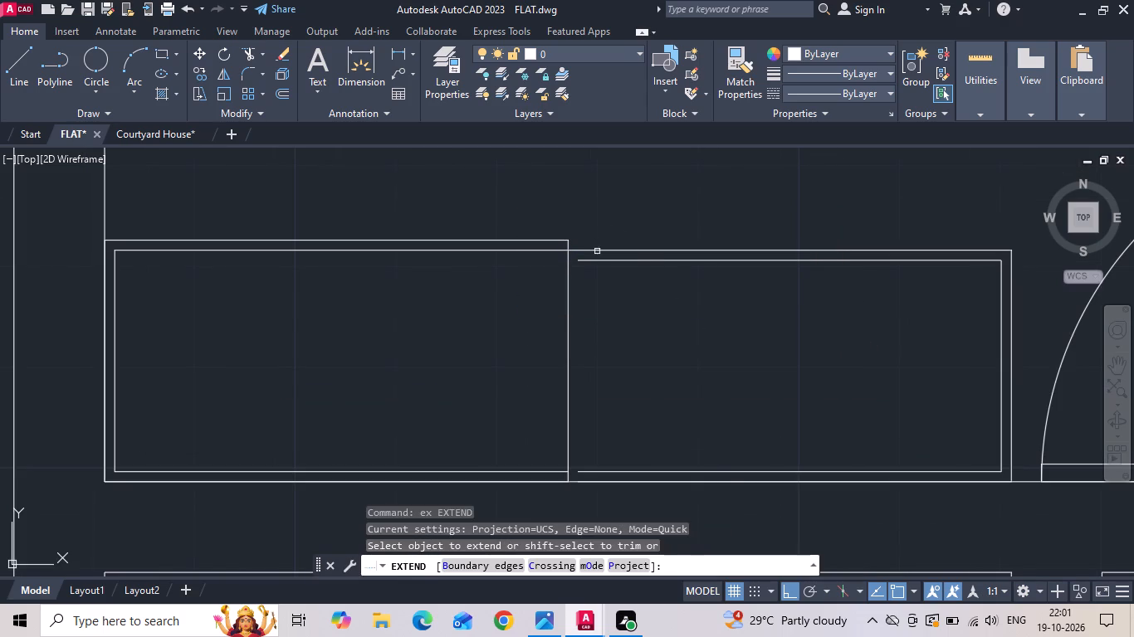
pyautogui.moveTo(595, 256); pyautogui.dragTo(581, 323)
pyautogui.click(588, 260)
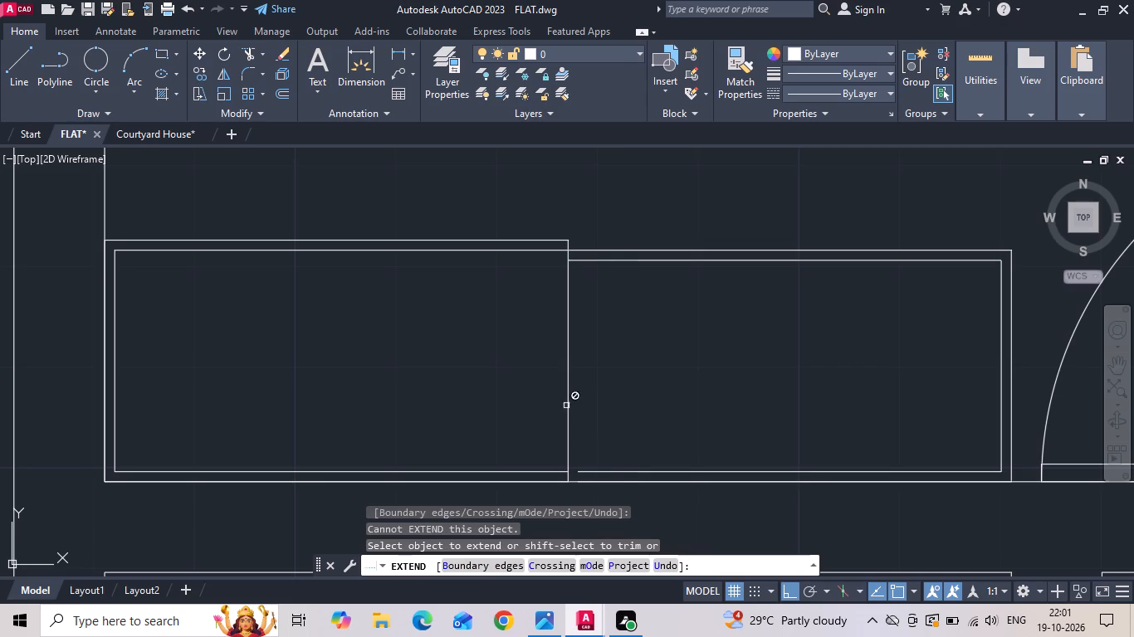
pyautogui.click(583, 473)
pyautogui.press('Escape')
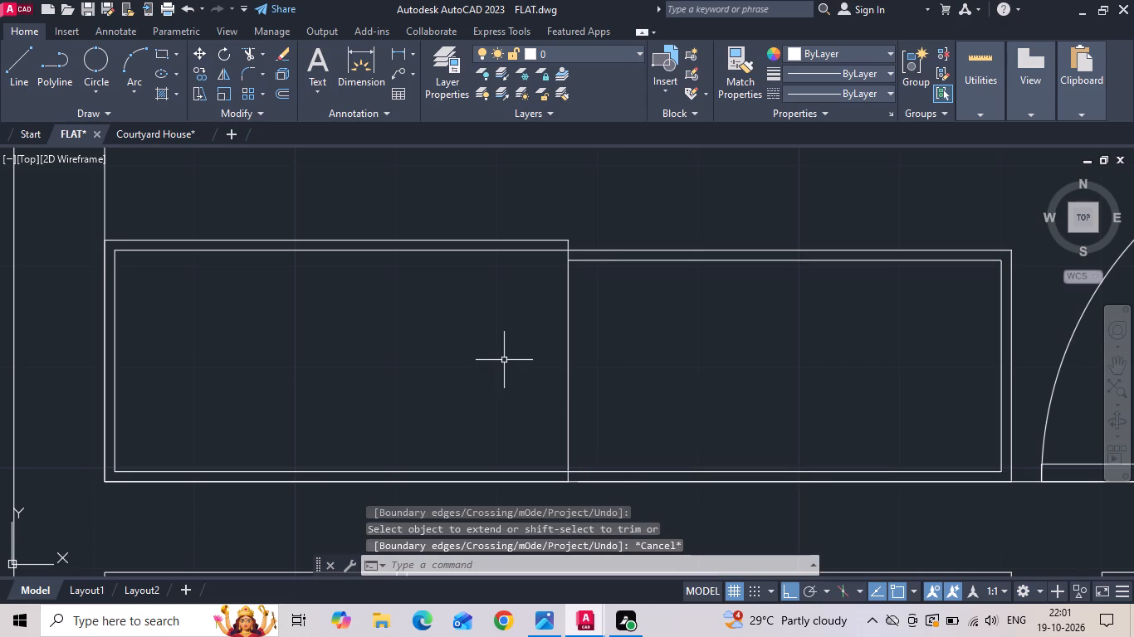
# Copy the common bedroom wardrobe's rail and hangers from its inner upper-left corner to the first master wardrobe section's inner upper-left corner.
pyautogui.scroll(-2, 451, 349)
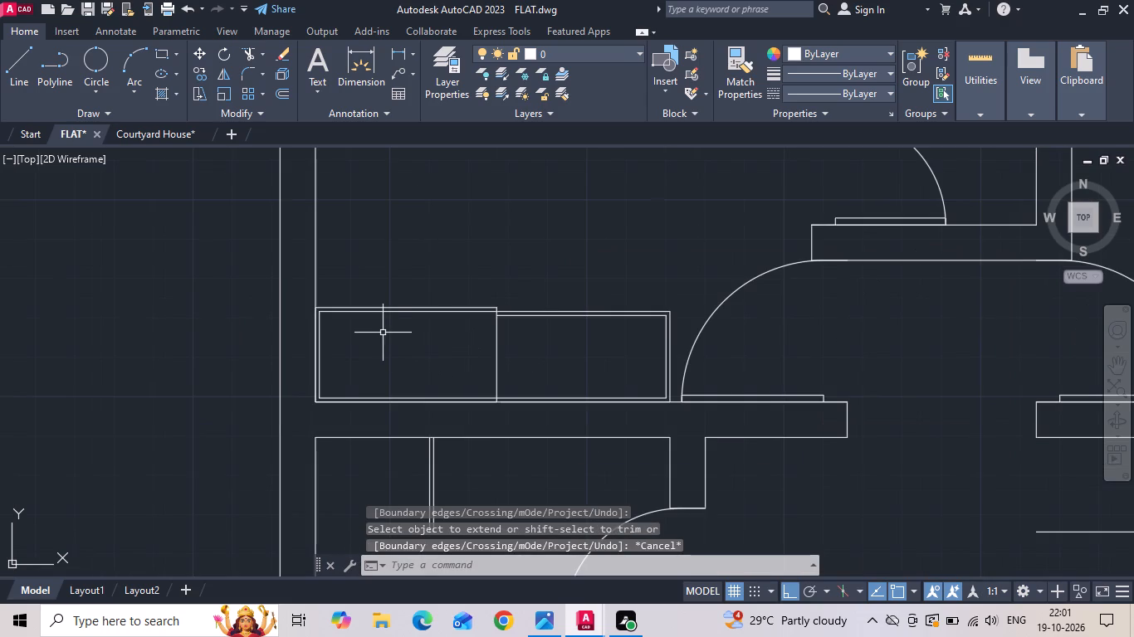
pyautogui.scroll(-3, 381, 333)
pyautogui.scroll(3, 554, 215)
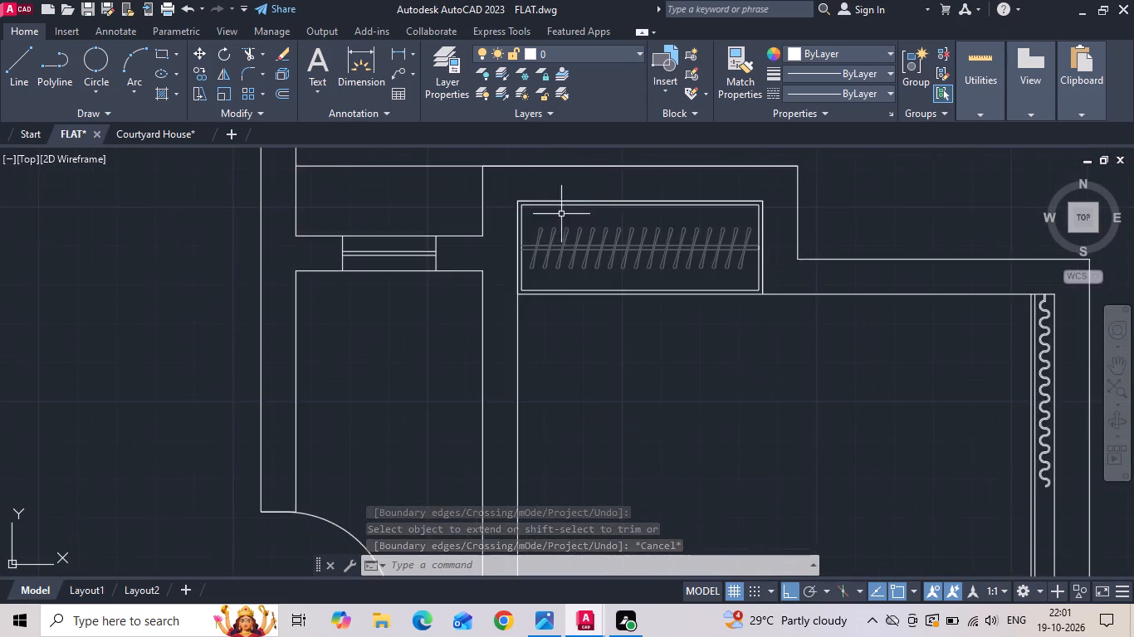
pyautogui.scroll(2, 773, 236)
pyautogui.click(721, 208)
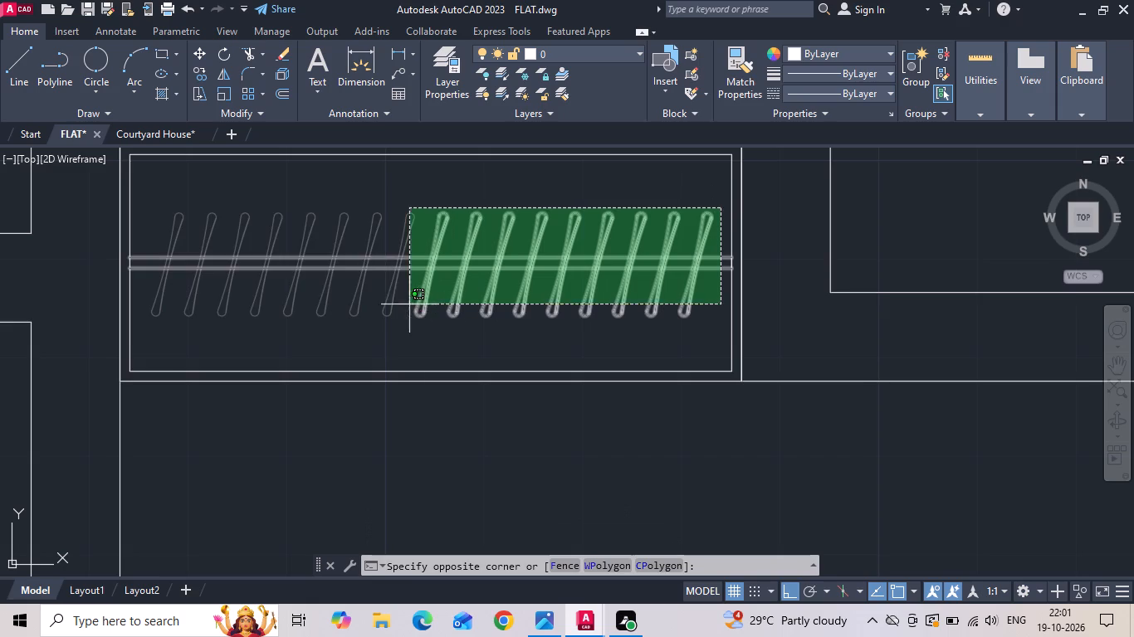
pyautogui.click(145, 338)
pyautogui.rightClick(149, 218)
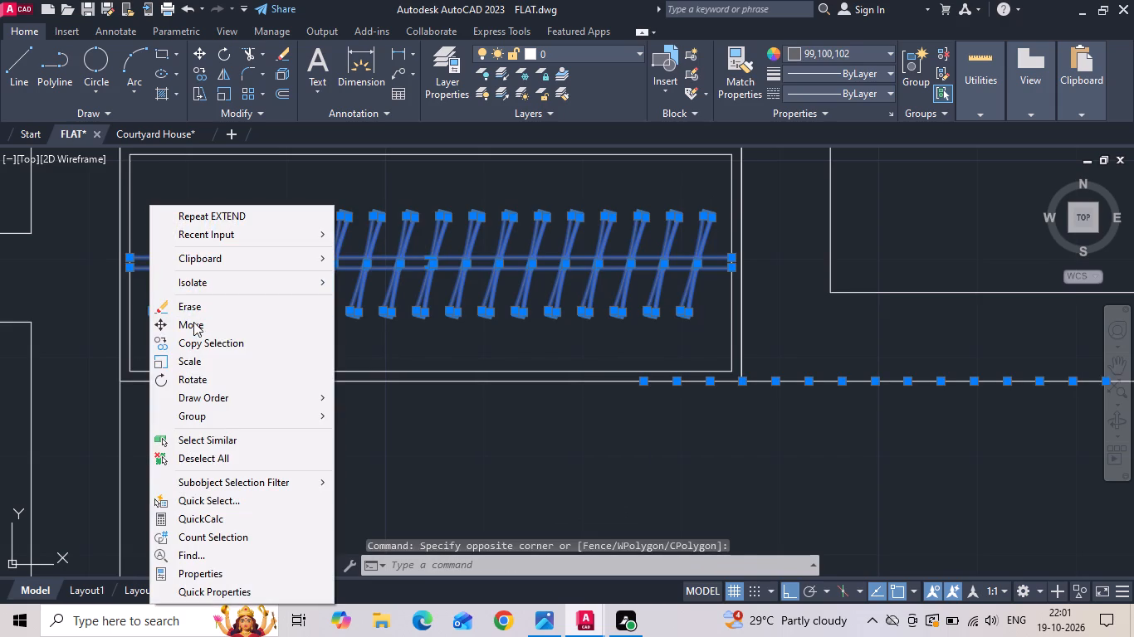
pyautogui.click(195, 346)
pyautogui.moveTo(202, 350); pyautogui.dragTo(267, 441, button='middle')
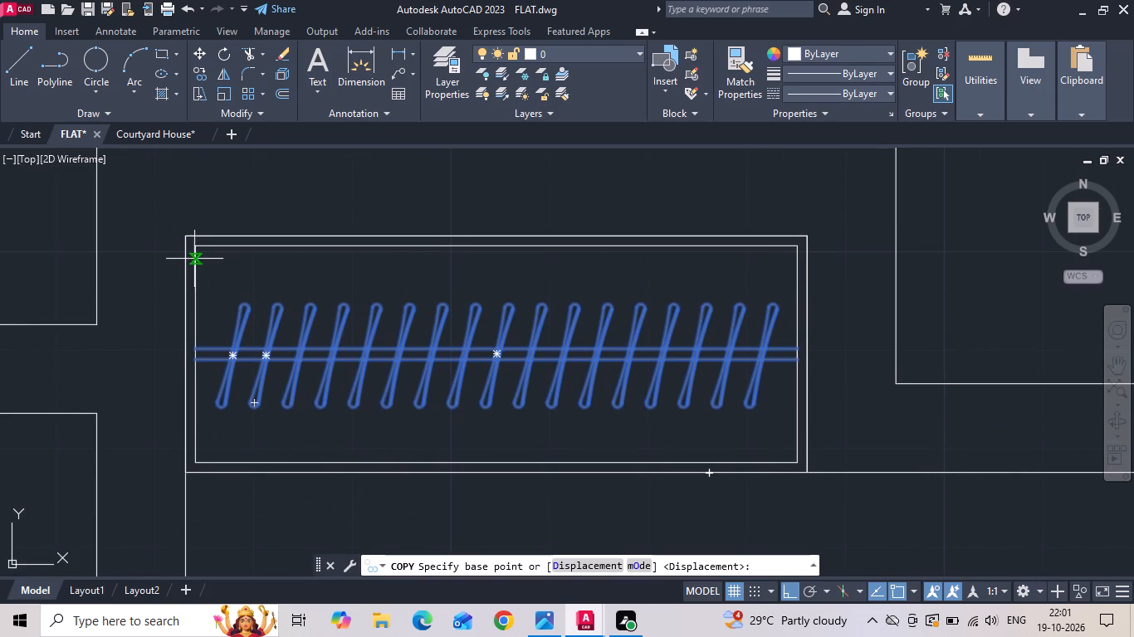
pyautogui.click(193, 249)
pyautogui.scroll(-6, 487, 285)
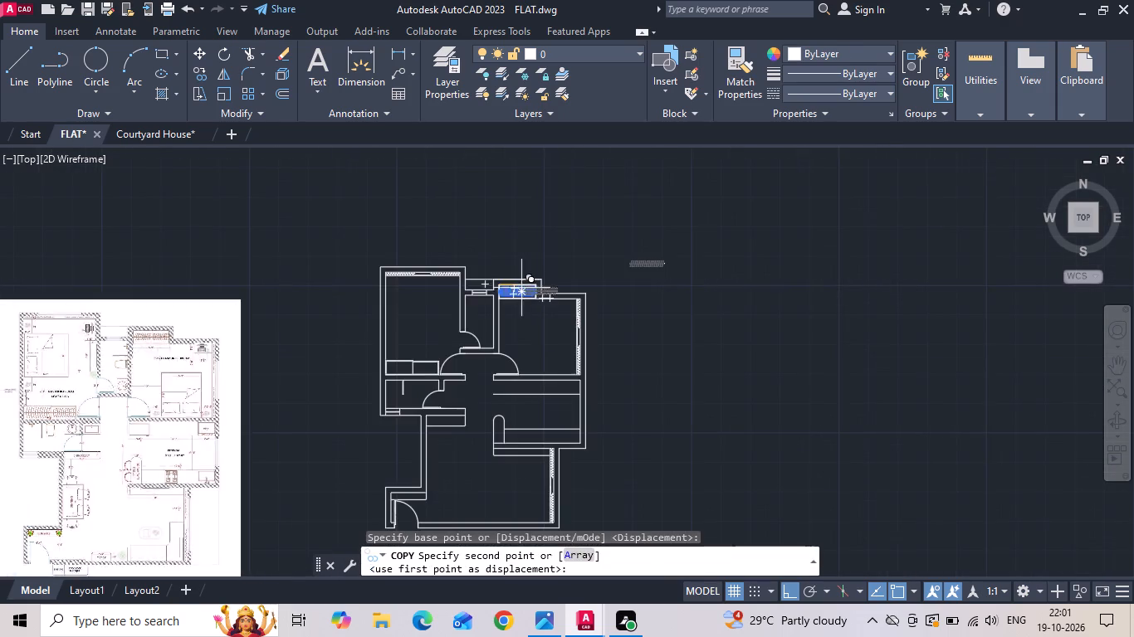
pyautogui.scroll(6, 398, 360)
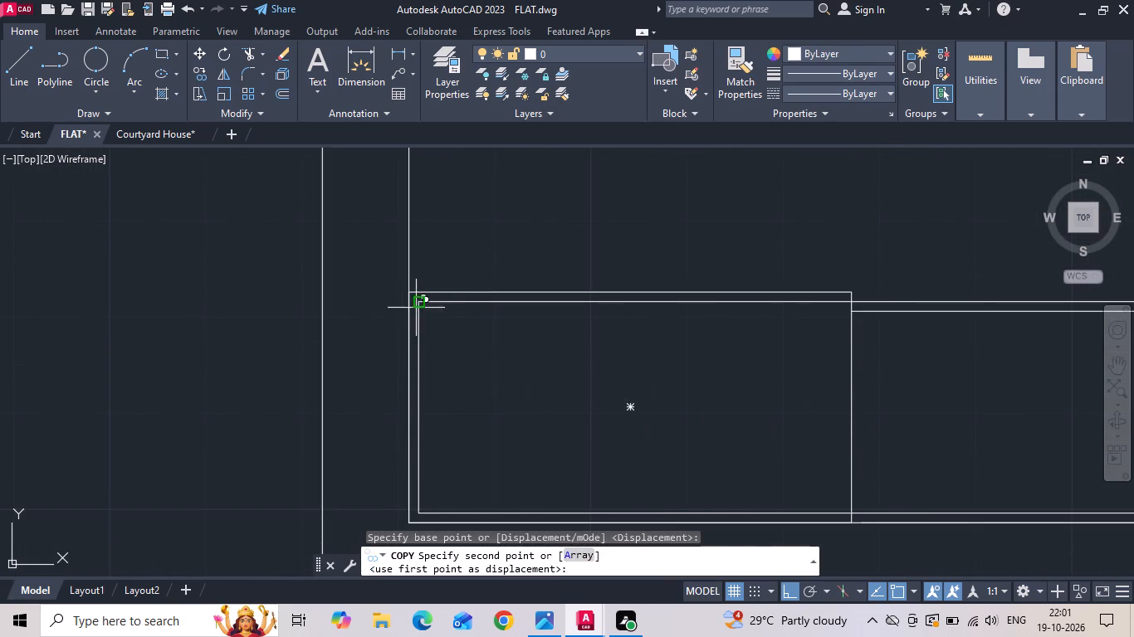
pyautogui.click(418, 303)
pyautogui.scroll(-1, 417, 302)
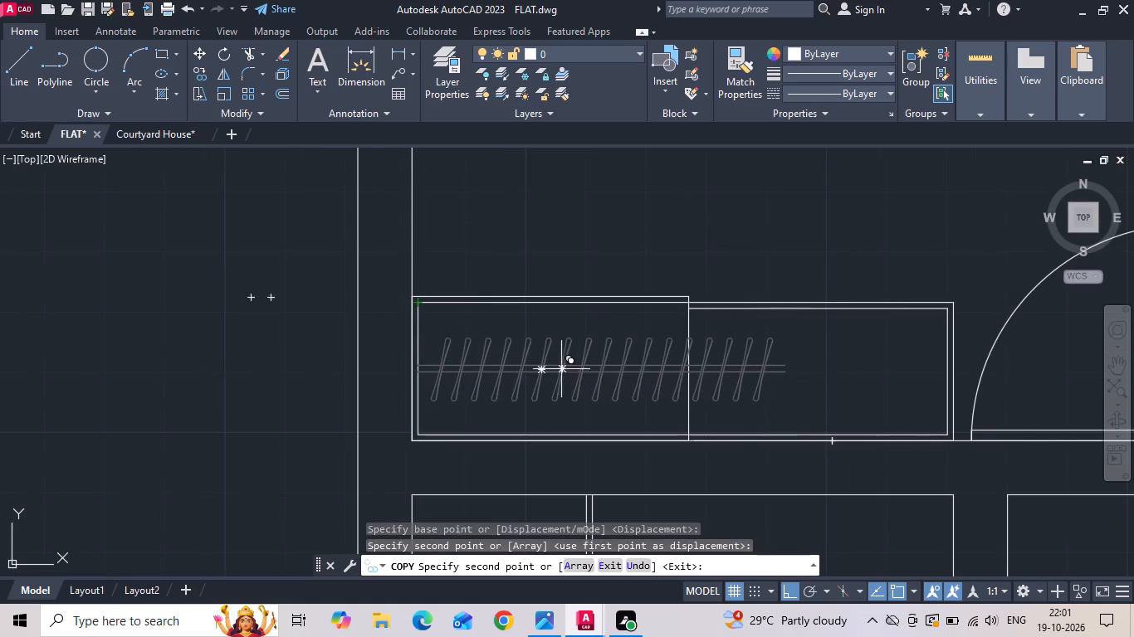
pyautogui.press('Escape')
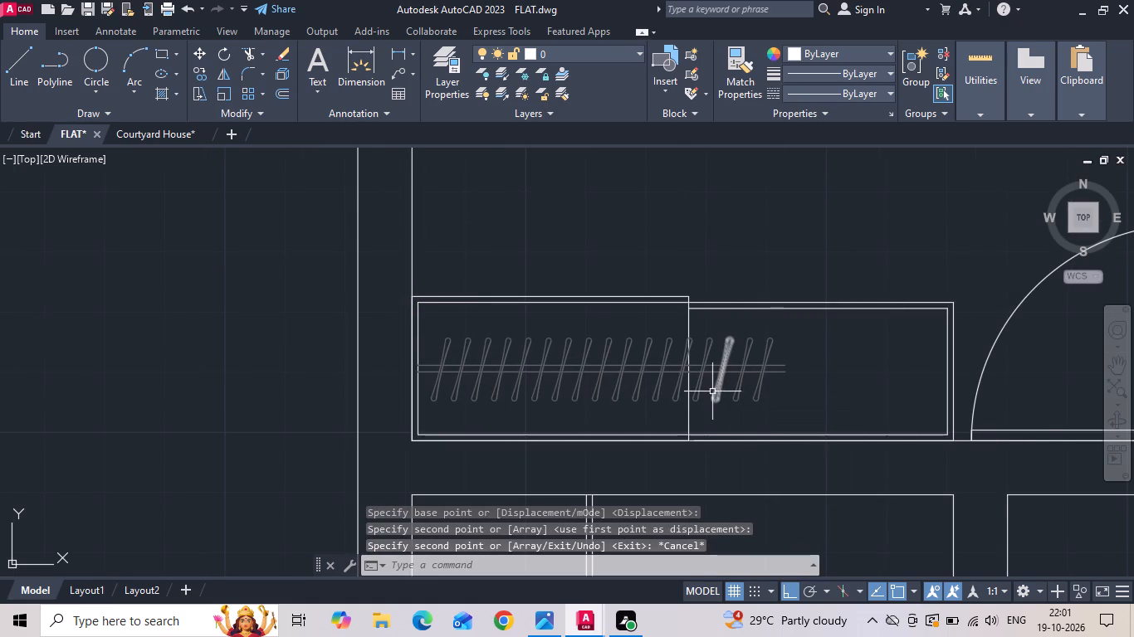
# Delete the copied hangers that cross or lie beyond the divider from the first master wardrobe section.
pyautogui.scroll(3, 712, 391)
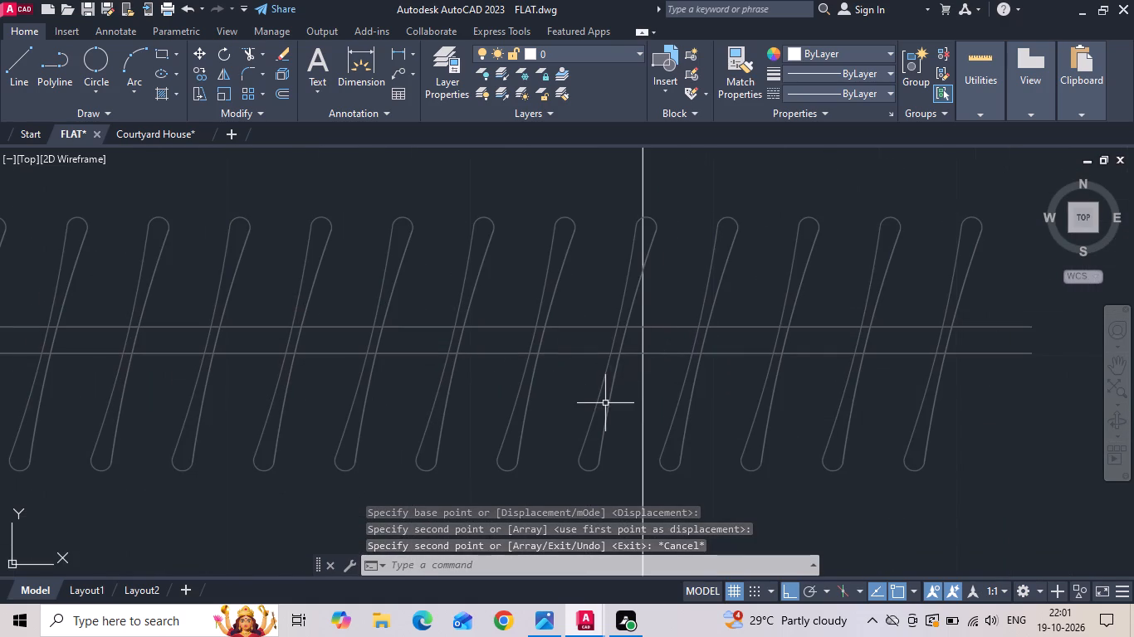
pyautogui.click(603, 411)
pyautogui.click(573, 445)
pyautogui.moveTo(1000, 249); pyautogui.dragTo(962, 248)
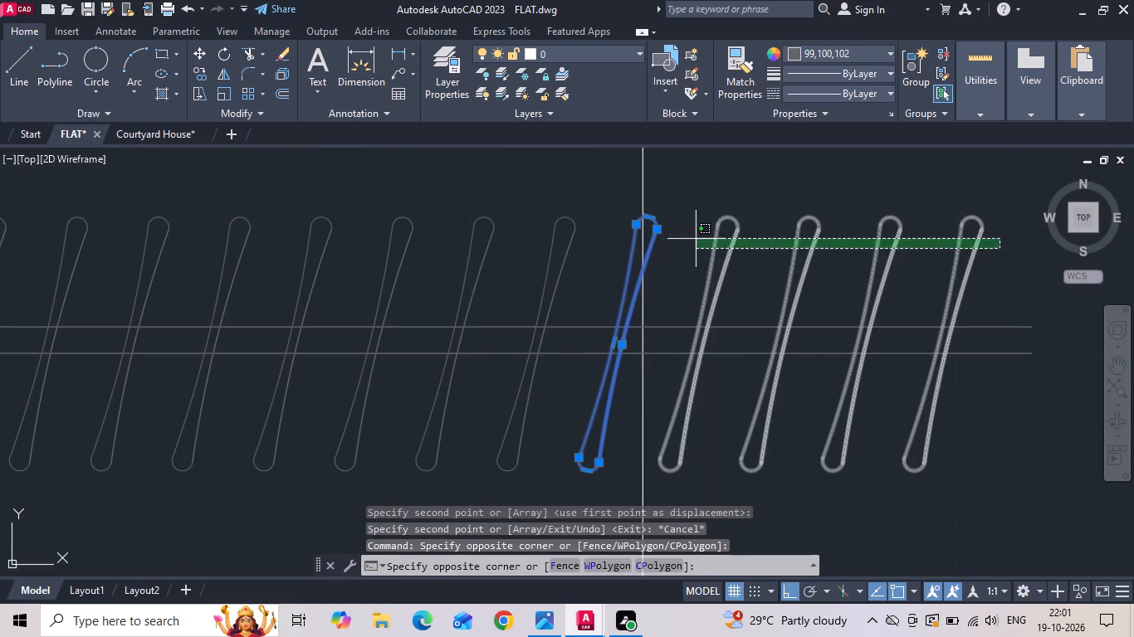
pyautogui.click(688, 239)
pyautogui.press('Delete')
# Shorten both rail lines of the first master wardrobe section so they end at the divider.
pyautogui.moveTo(702, 303); pyautogui.dragTo(672, 382)
pyautogui.click(669, 390)
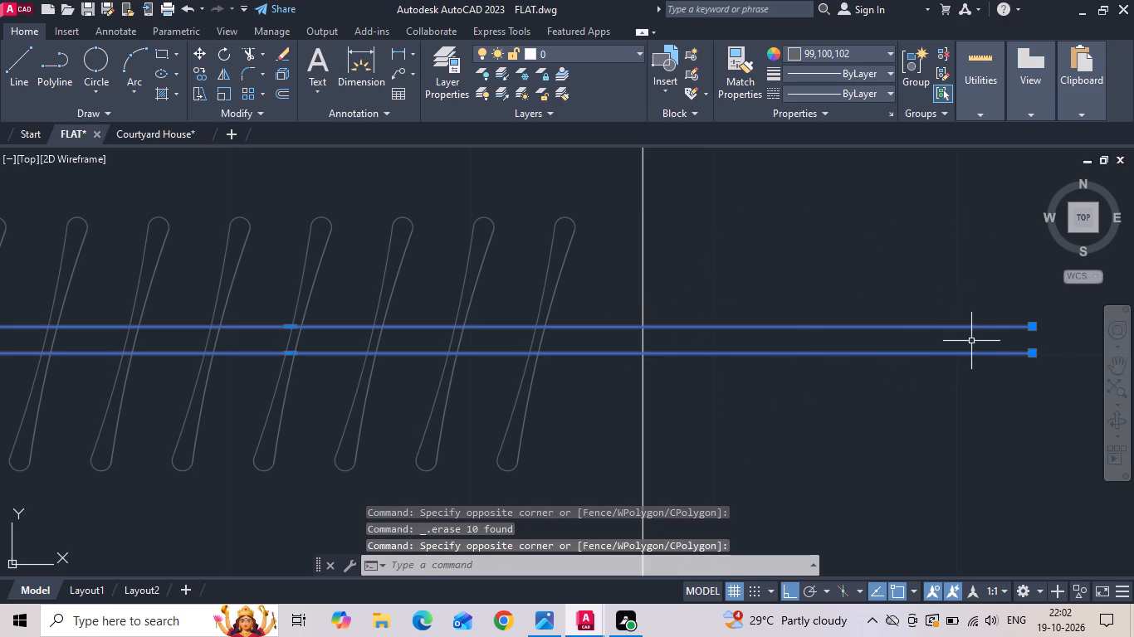
pyautogui.click(1030, 324)
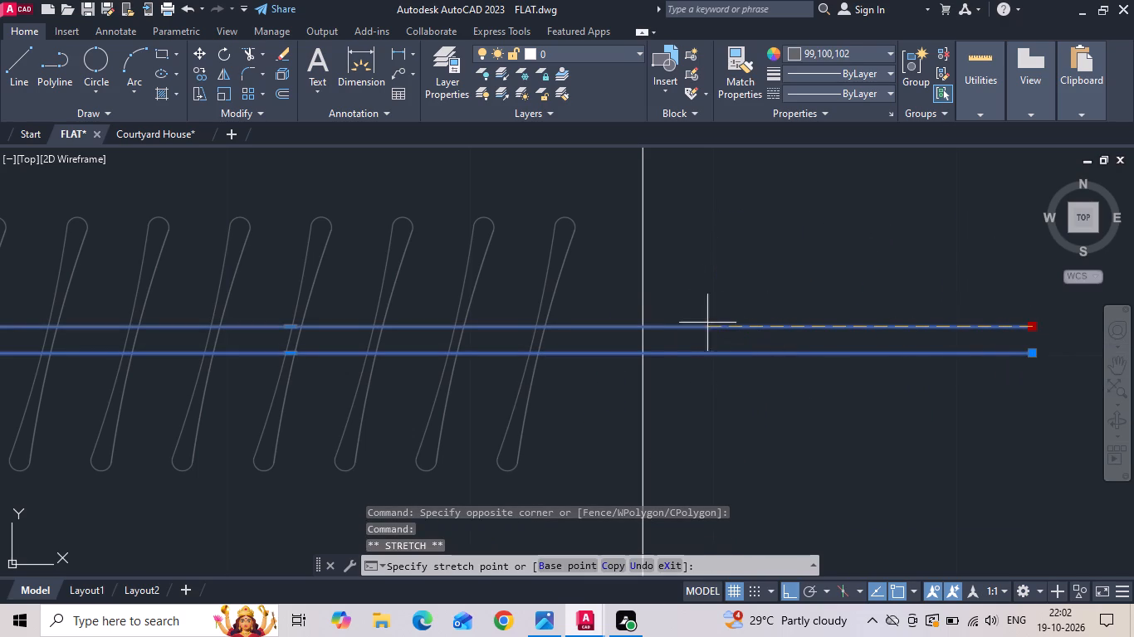
pyautogui.click(643, 323)
pyautogui.press('Escape')
pyautogui.moveTo(814, 328); pyautogui.dragTo(768, 389)
pyautogui.click(760, 397)
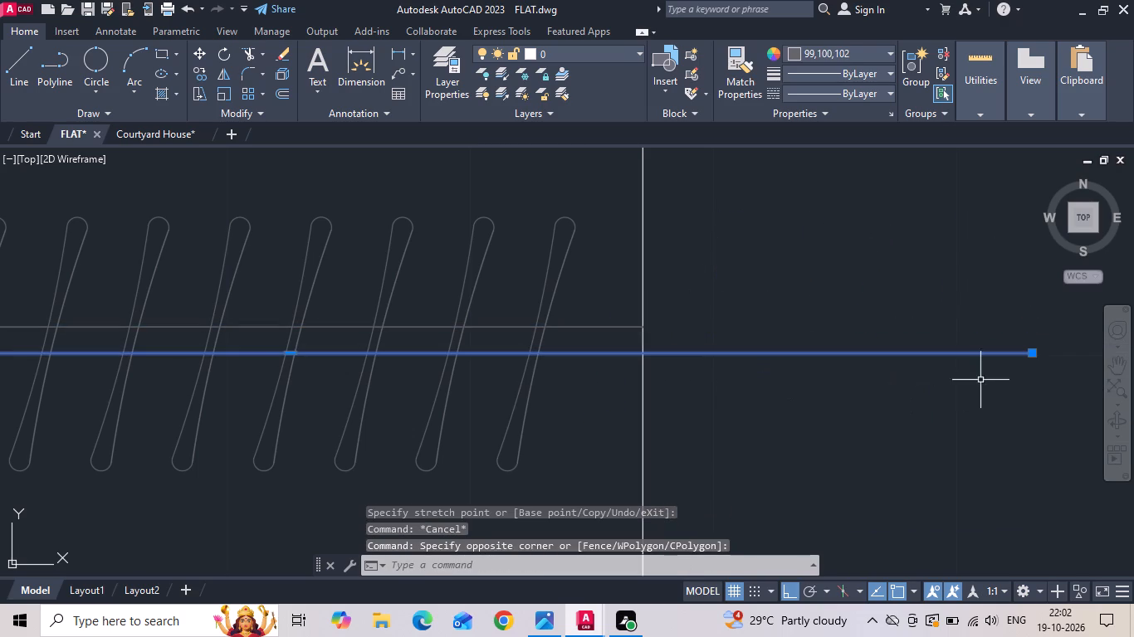
pyautogui.click(1034, 354)
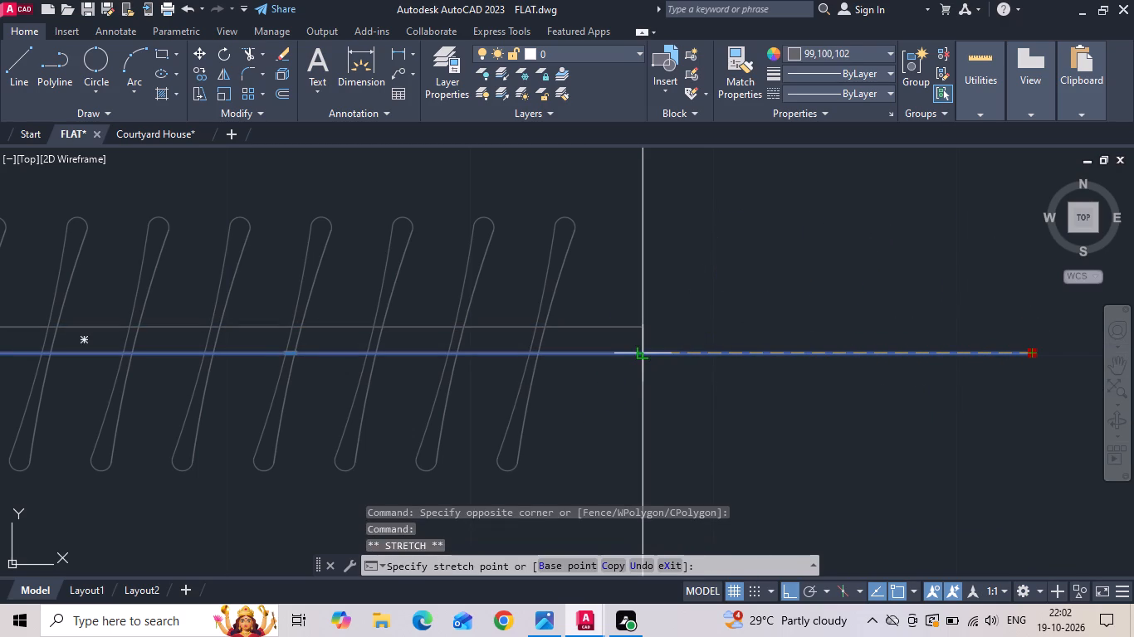
pyautogui.click(645, 353)
pyautogui.press('Escape')
# Copy the common bedroom wardrobe's rail and right-hand hangers from its inner lower-right corner to the second master wardrobe section's inner lower-right corner.
pyautogui.scroll(-3, 598, 357)
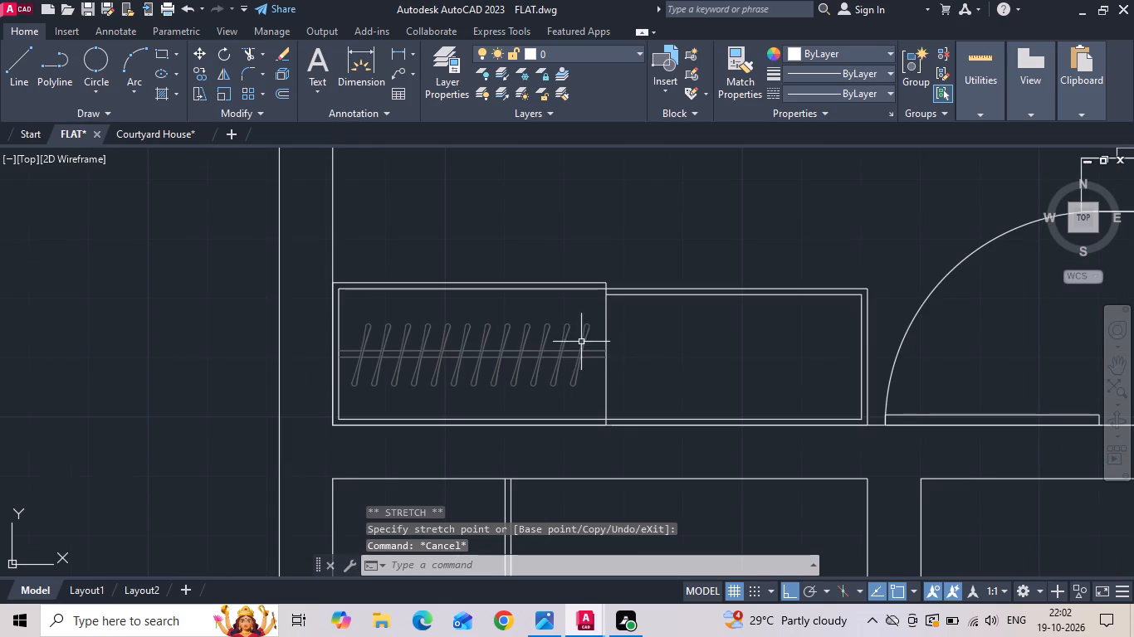
pyautogui.scroll(-3, 443, 366)
pyautogui.scroll(-1, 601, 328)
pyautogui.scroll(3, 711, 214)
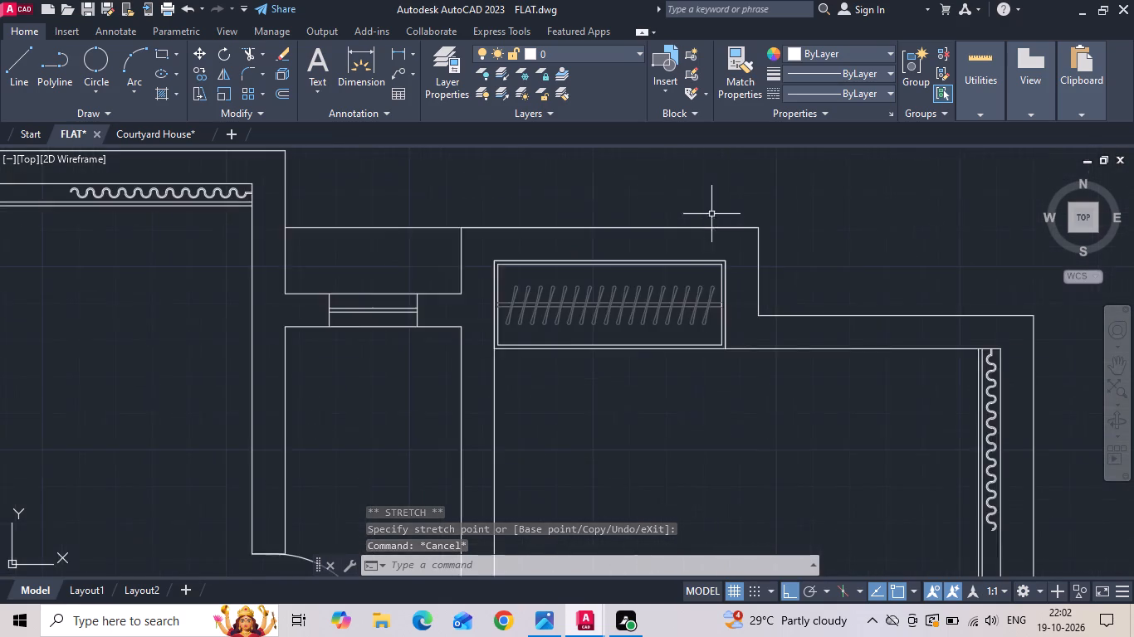
pyautogui.scroll(2, 712, 299)
pyautogui.moveTo(718, 248); pyautogui.dragTo(715, 259)
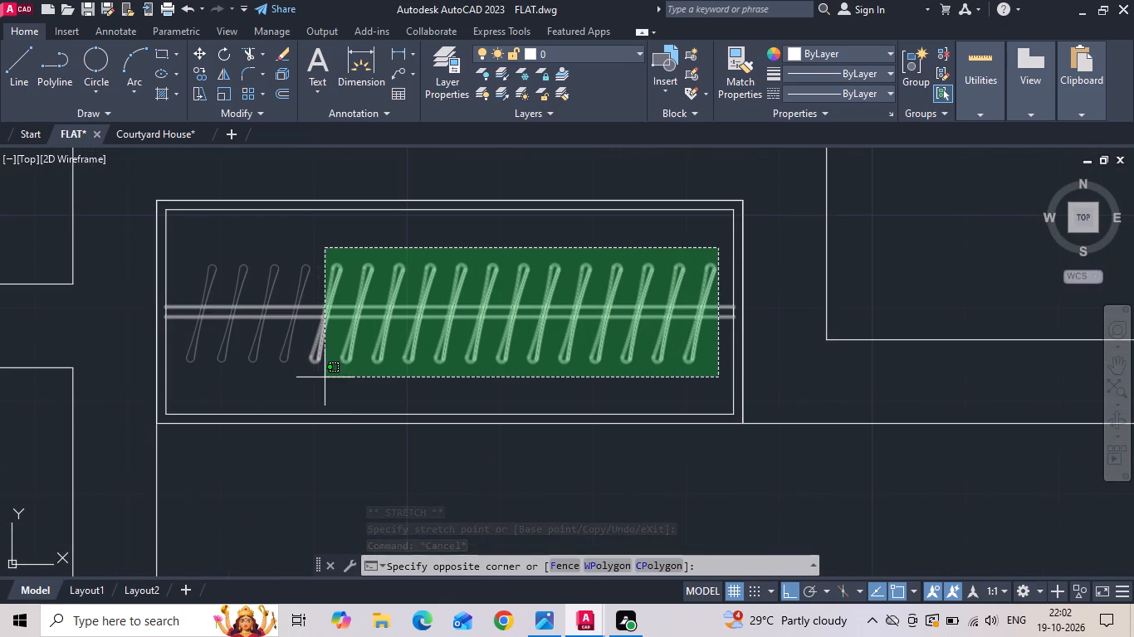
pyautogui.click(332, 374)
pyautogui.rightClick(332, 374)
pyautogui.click(363, 346)
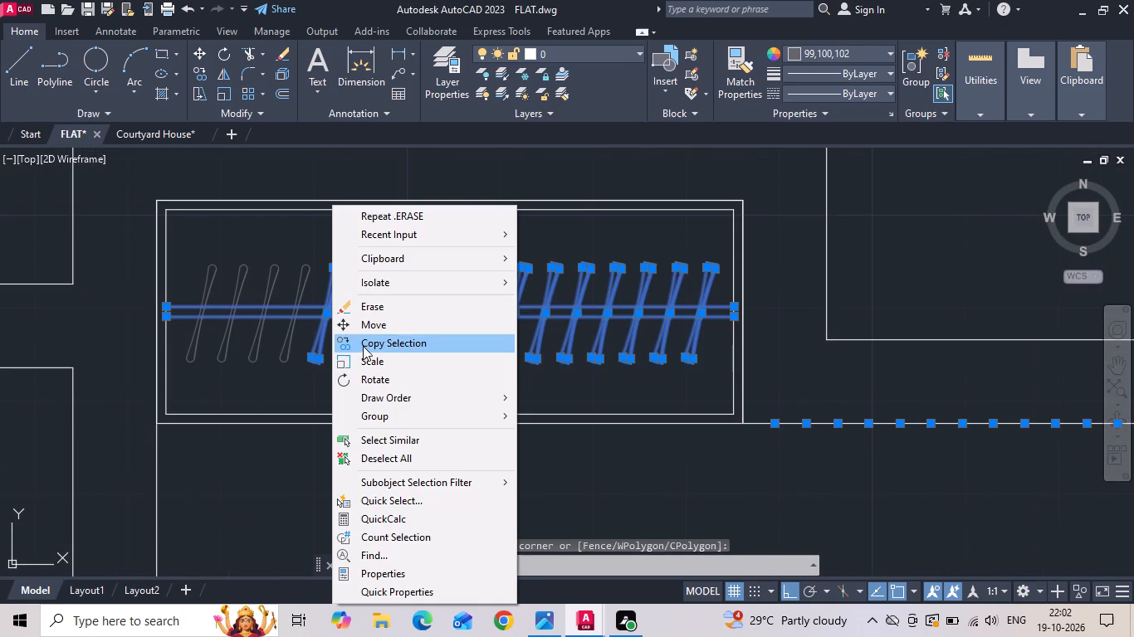
pyautogui.click(735, 411)
pyautogui.scroll(-2, 736, 295)
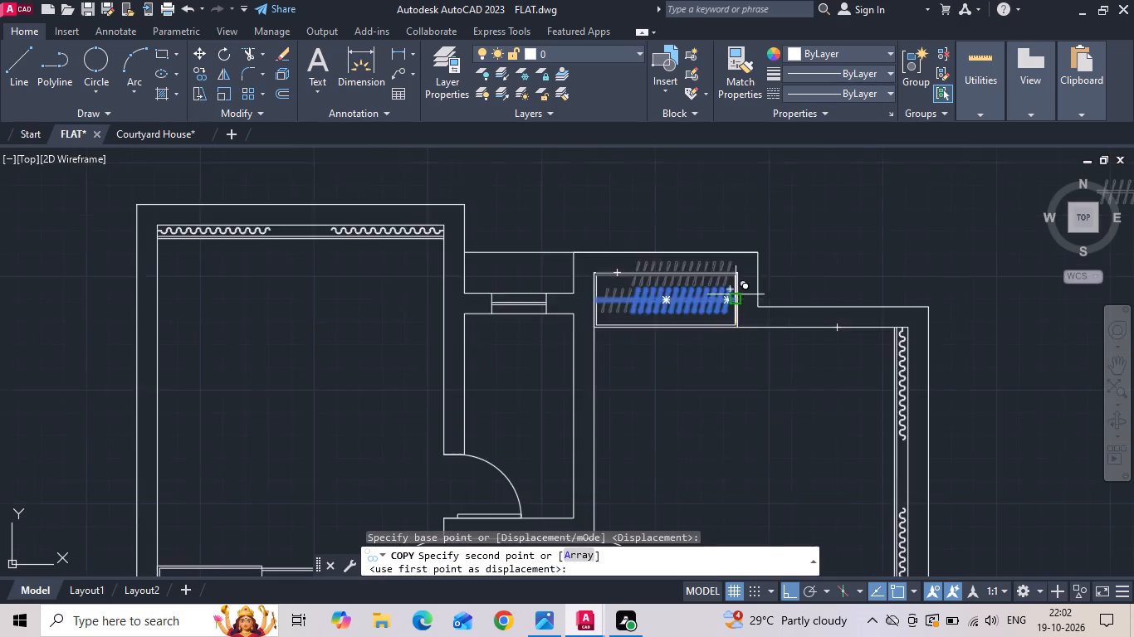
pyautogui.scroll(-3, 736, 294)
pyautogui.scroll(3, 584, 458)
pyautogui.scroll(2, 589, 315)
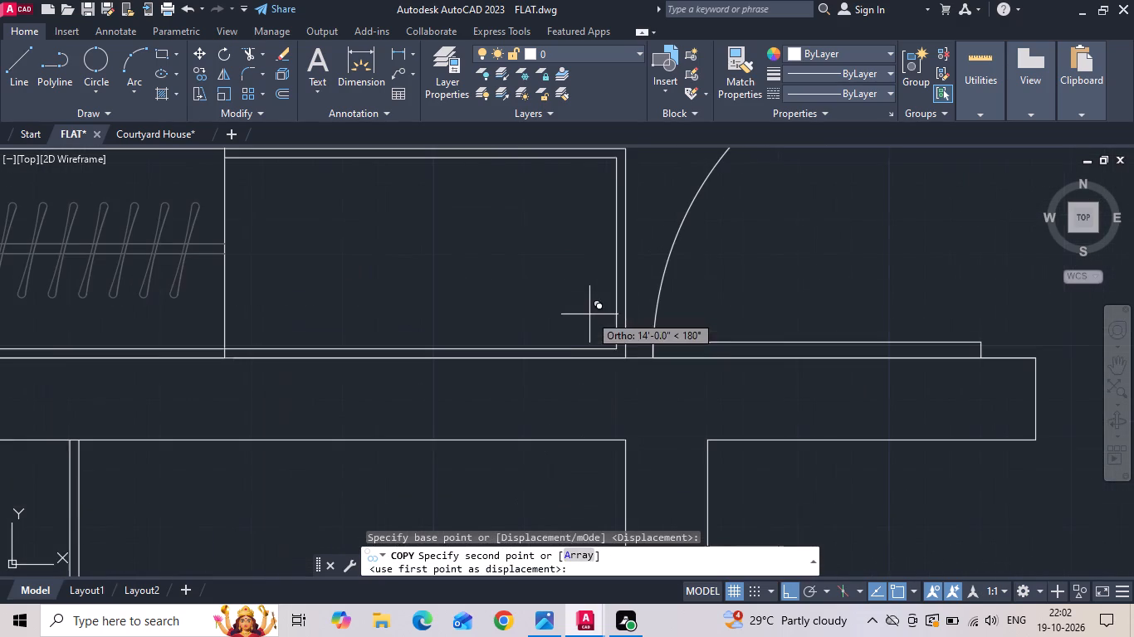
pyautogui.click(615, 347)
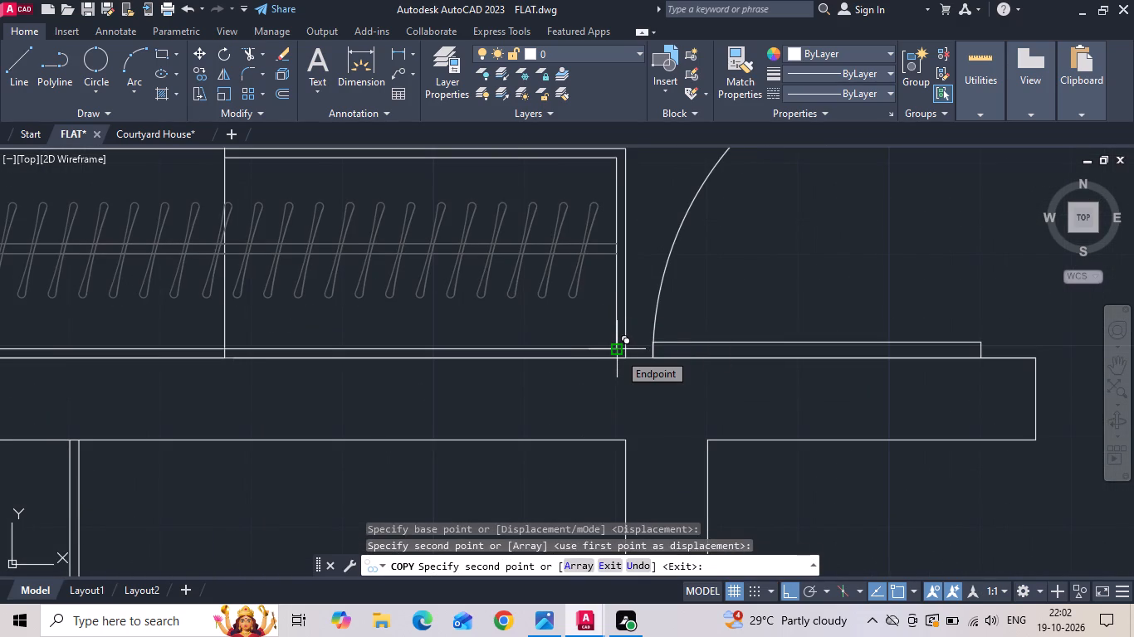
pyautogui.press('Escape')
# Draw a horizontal guide line about 2.4" long leftward from the midpoint of the second section's inner right edge.
pyautogui.write('l')
pyautogui.press('space')
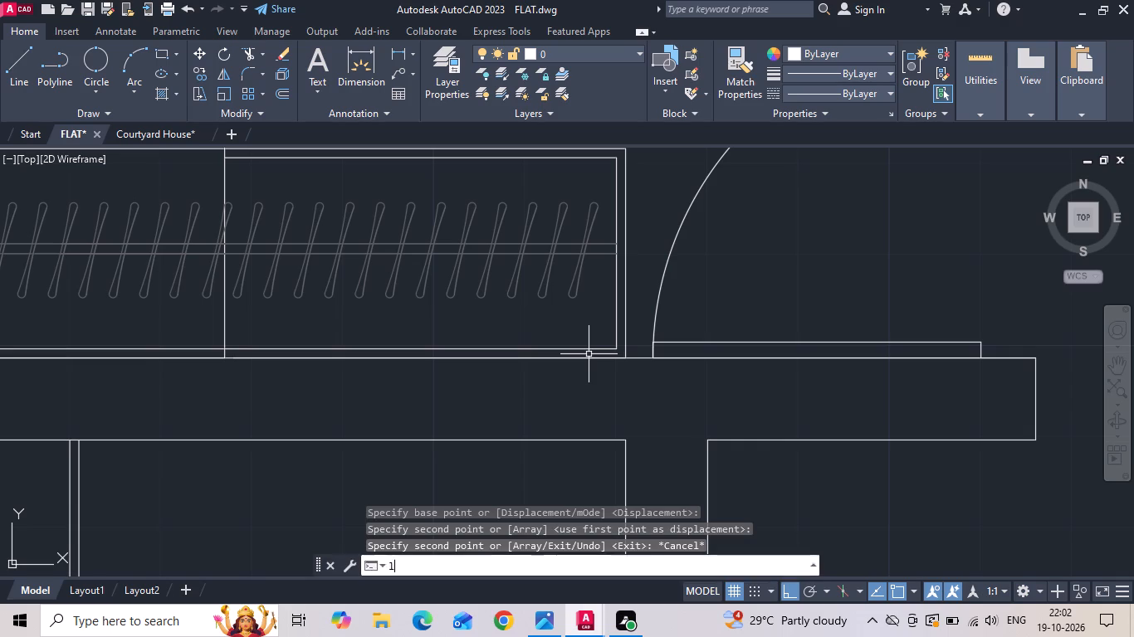
pyautogui.scroll(3, 619, 228)
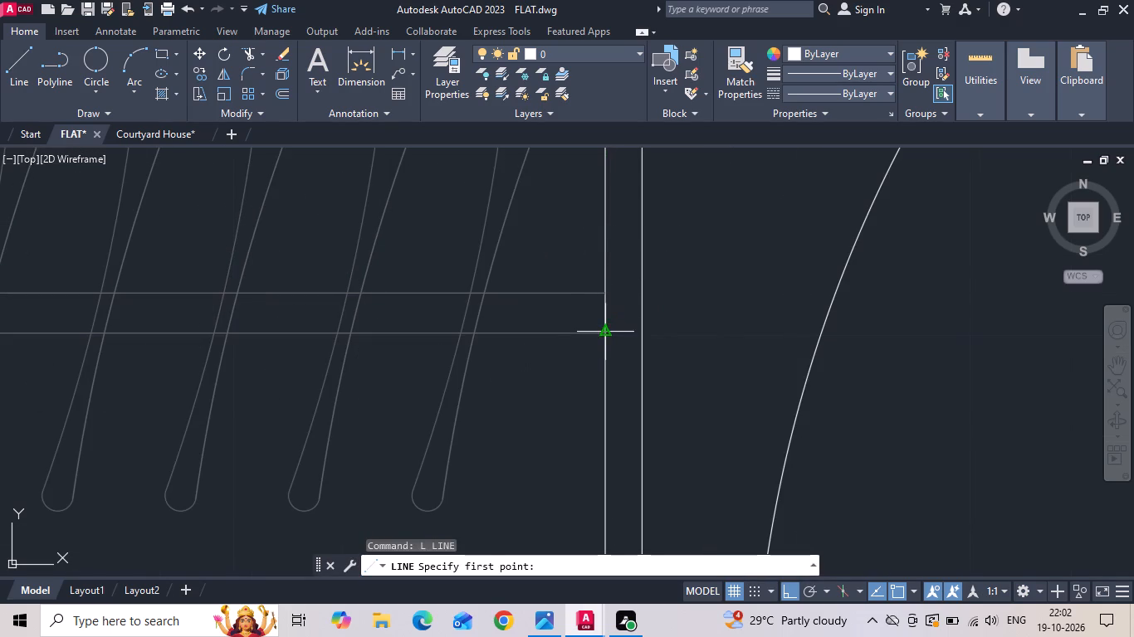
pyautogui.click(604, 329)
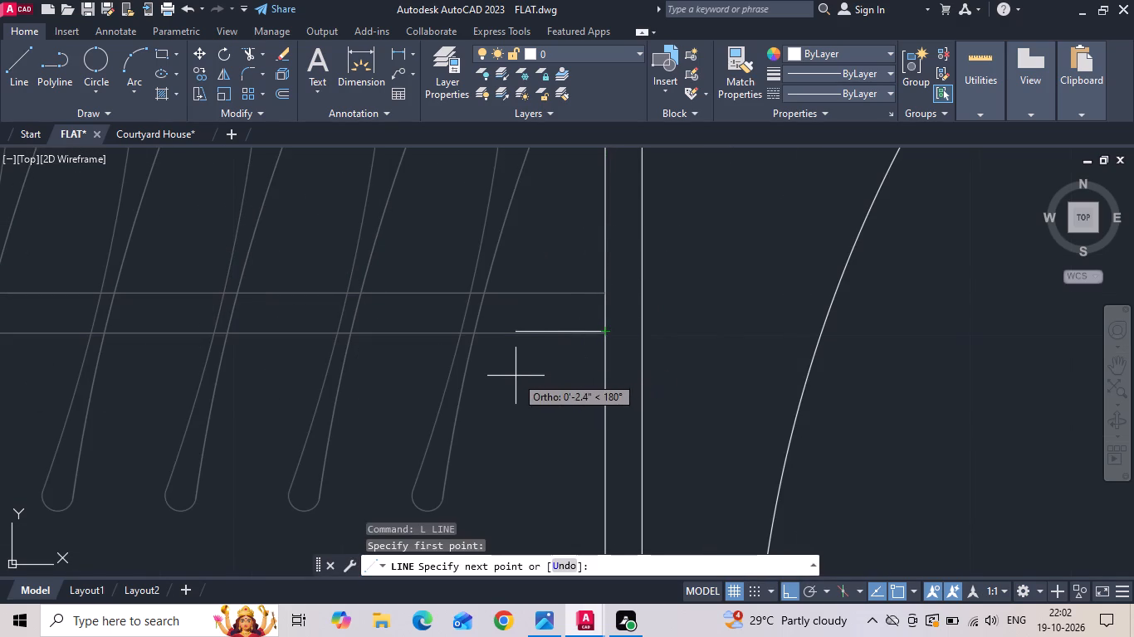
pyautogui.click(516, 376)
pyautogui.press('l')
pyautogui.press('space')
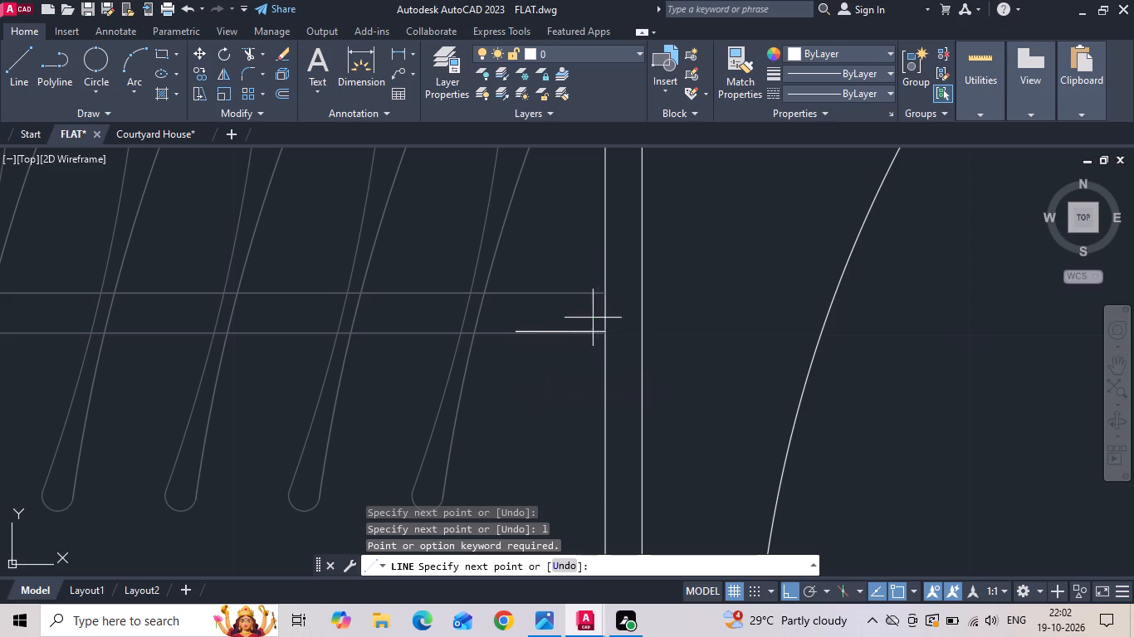
pyautogui.press('Escape')
# Draw a short vertical line joining the right ends of the second section's two rail lines.
pyautogui.press('l')
pyautogui.press('space')
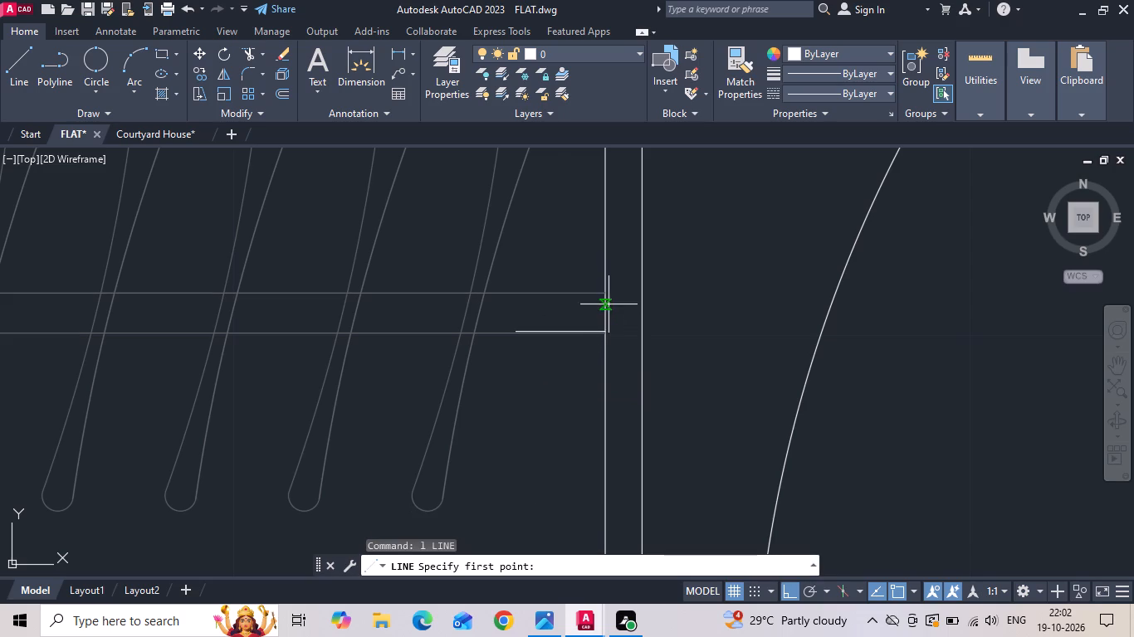
pyautogui.click(607, 294)
pyautogui.scroll(4, 606, 342)
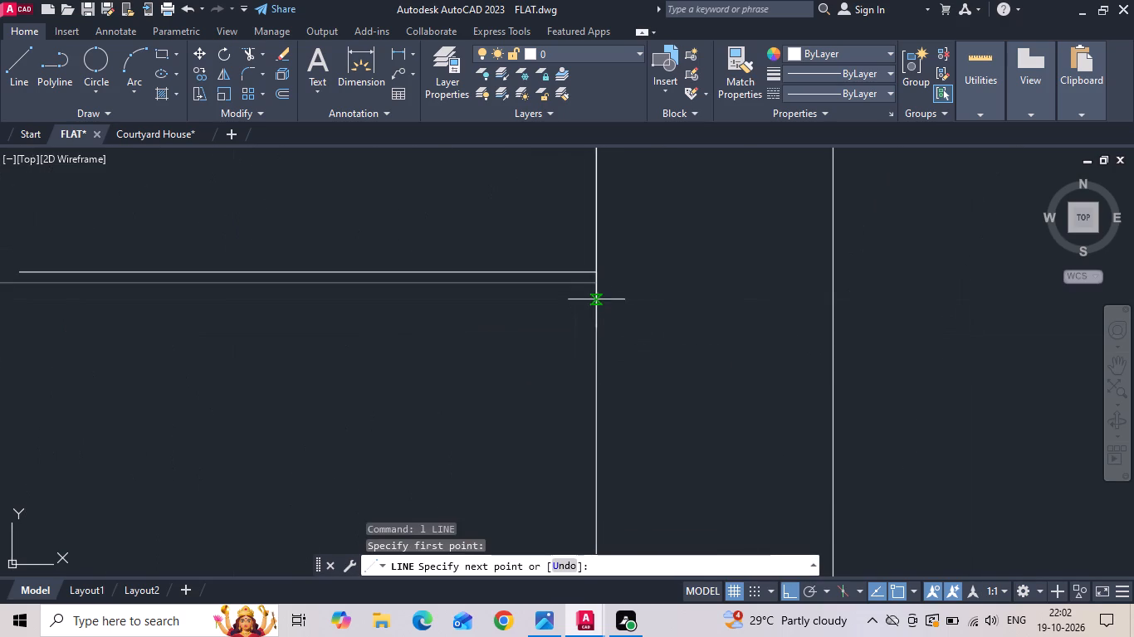
pyautogui.click(595, 282)
pyautogui.scroll(-7, 605, 333)
pyautogui.press('Escape')
# Move the second section's rail, hangers and end line from the end line's midpoint to the guide line's endpoint on the inner right edge.
pyautogui.scroll(4, 596, 353)
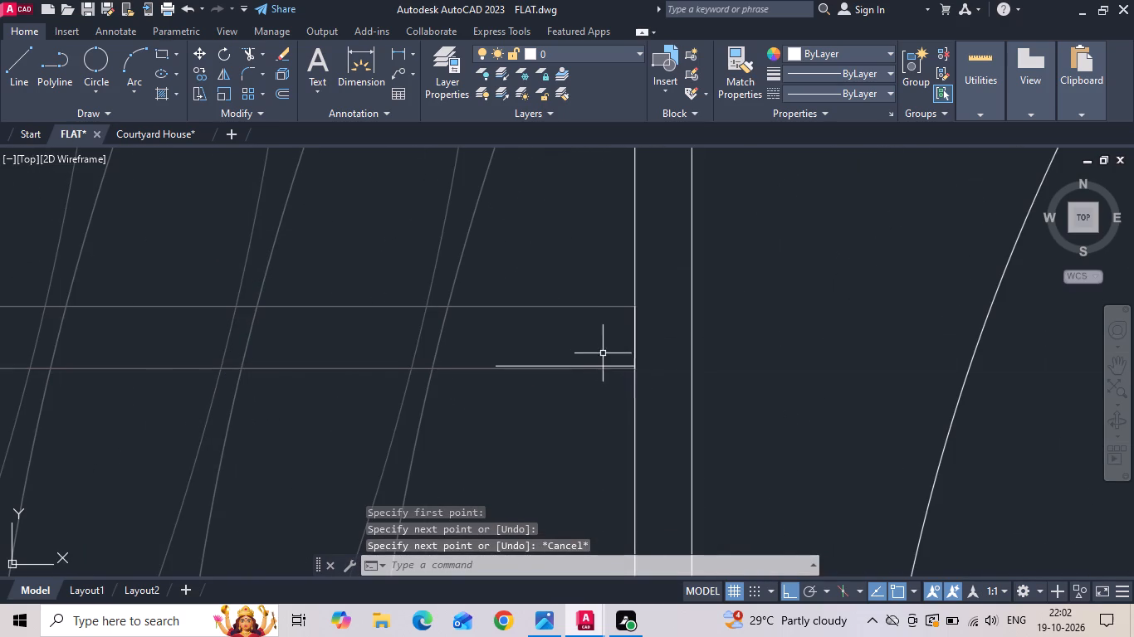
pyautogui.click(633, 332)
pyautogui.scroll(-3, 606, 349)
pyautogui.moveTo(592, 262); pyautogui.dragTo(586, 268)
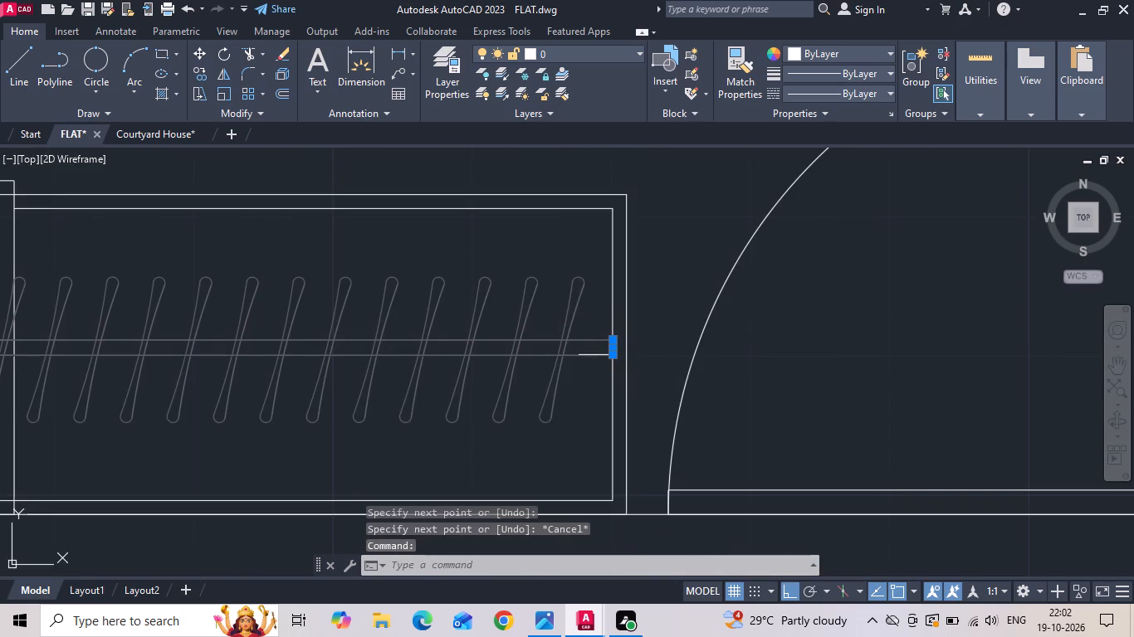
pyautogui.moveTo(586, 268); pyautogui.dragTo(584, 269)
pyautogui.click(22, 309)
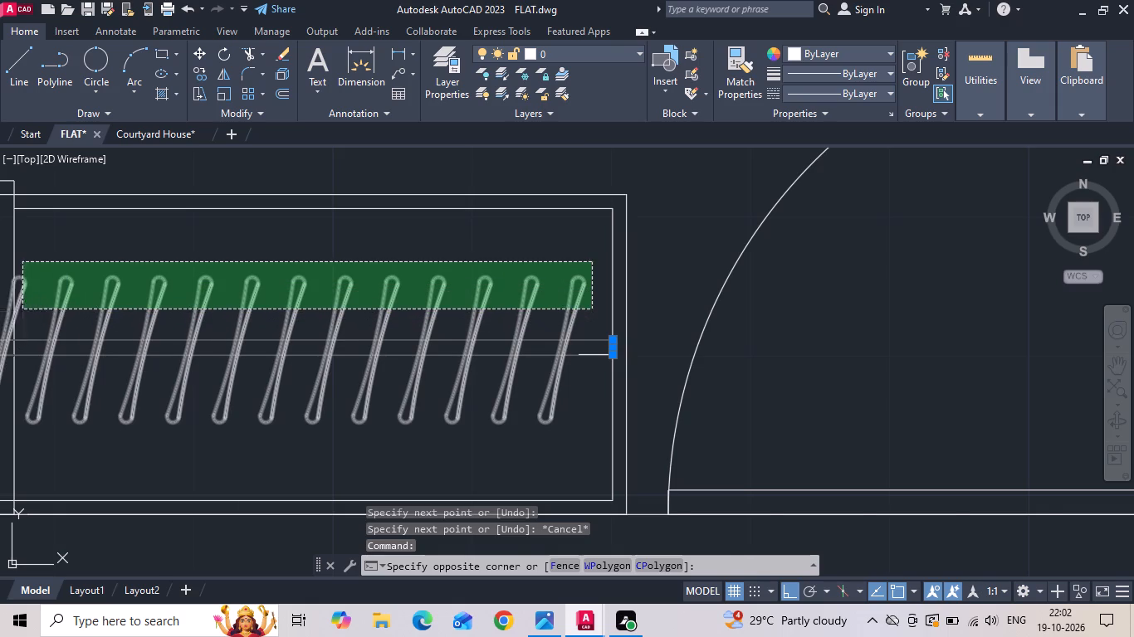
pyautogui.moveTo(407, 329); pyautogui.dragTo(403, 353)
pyautogui.click(400, 373)
pyautogui.rightClick(403, 299)
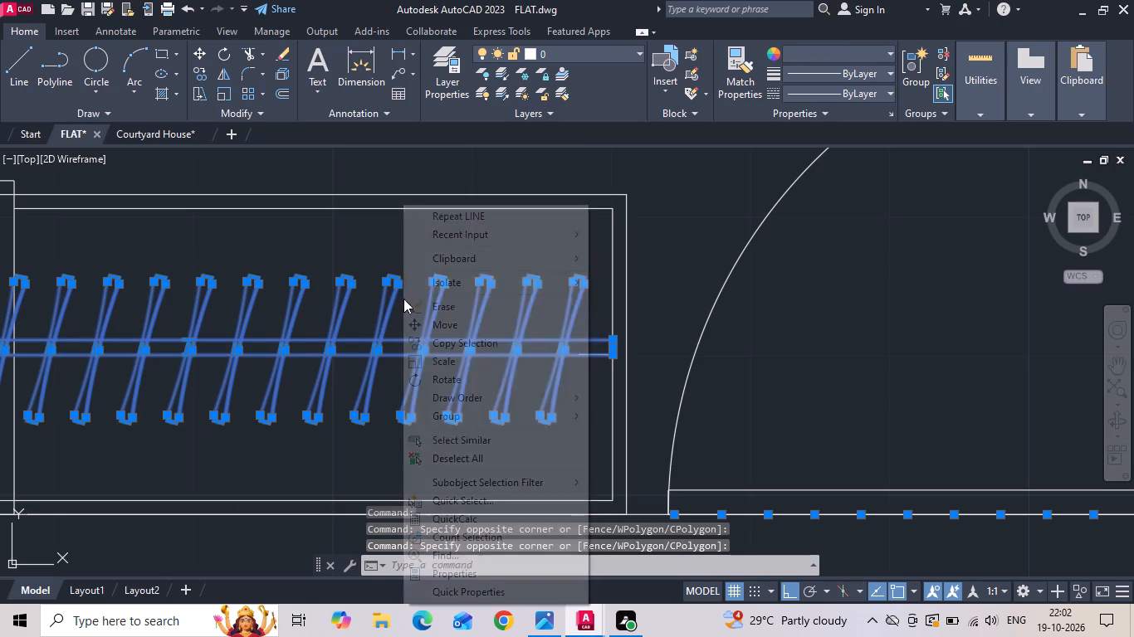
pyautogui.click(444, 326)
pyautogui.scroll(2, 653, 360)
pyautogui.scroll(1, 556, 350)
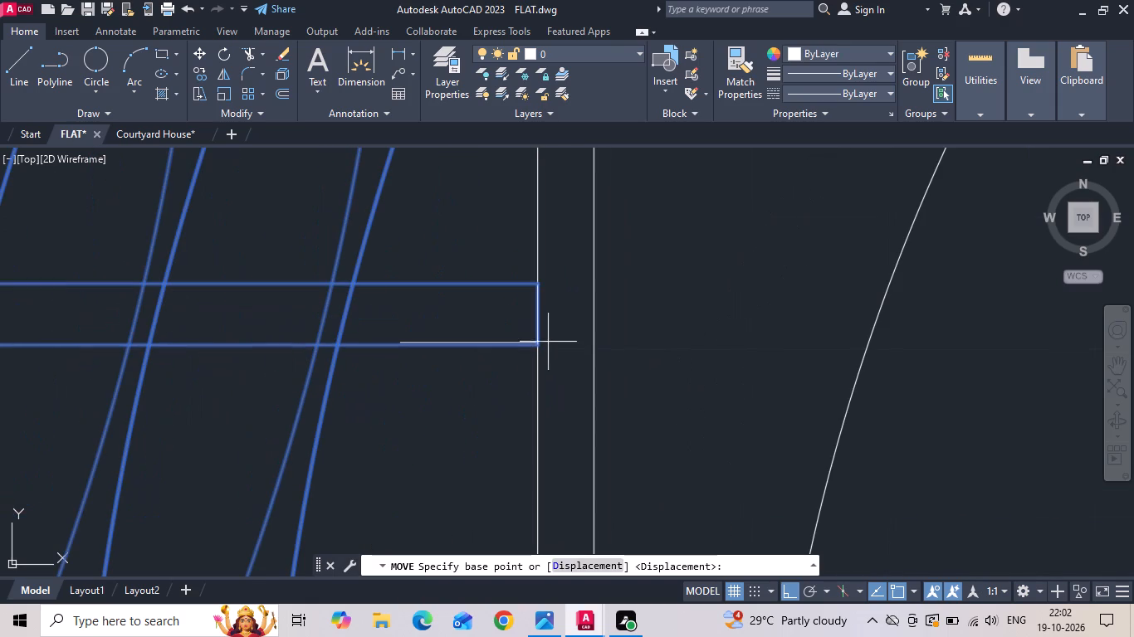
pyautogui.click(540, 309)
pyautogui.scroll(2, 536, 323)
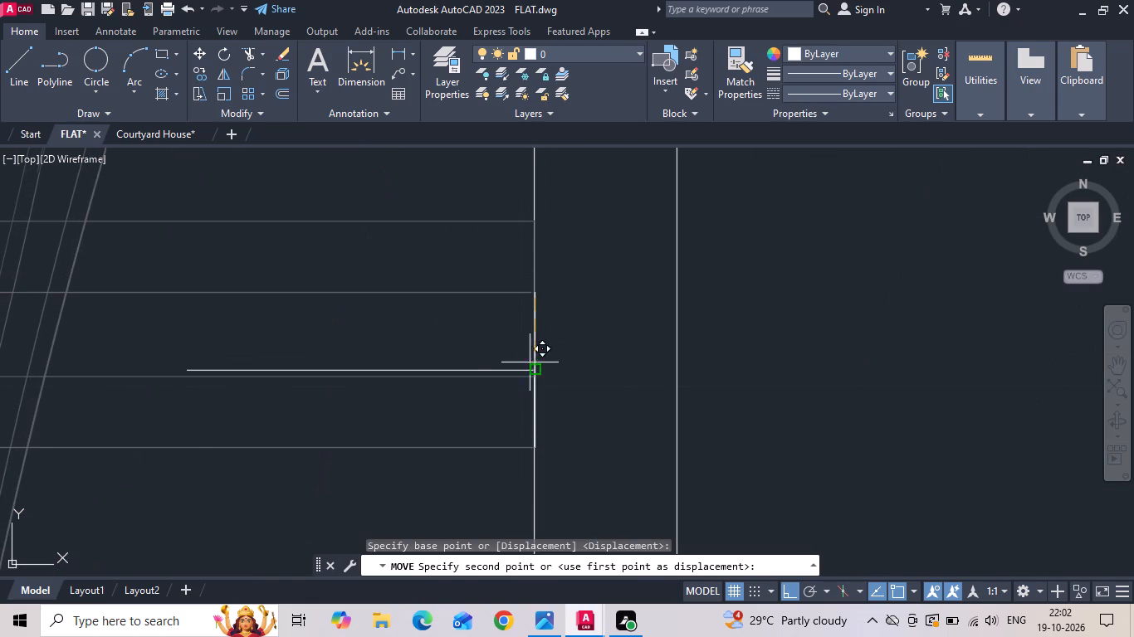
pyautogui.click(531, 372)
pyautogui.scroll(-3, 563, 362)
# Delete the horizontal guide line and the short vertical line at the rail's right end.
pyautogui.click(528, 367)
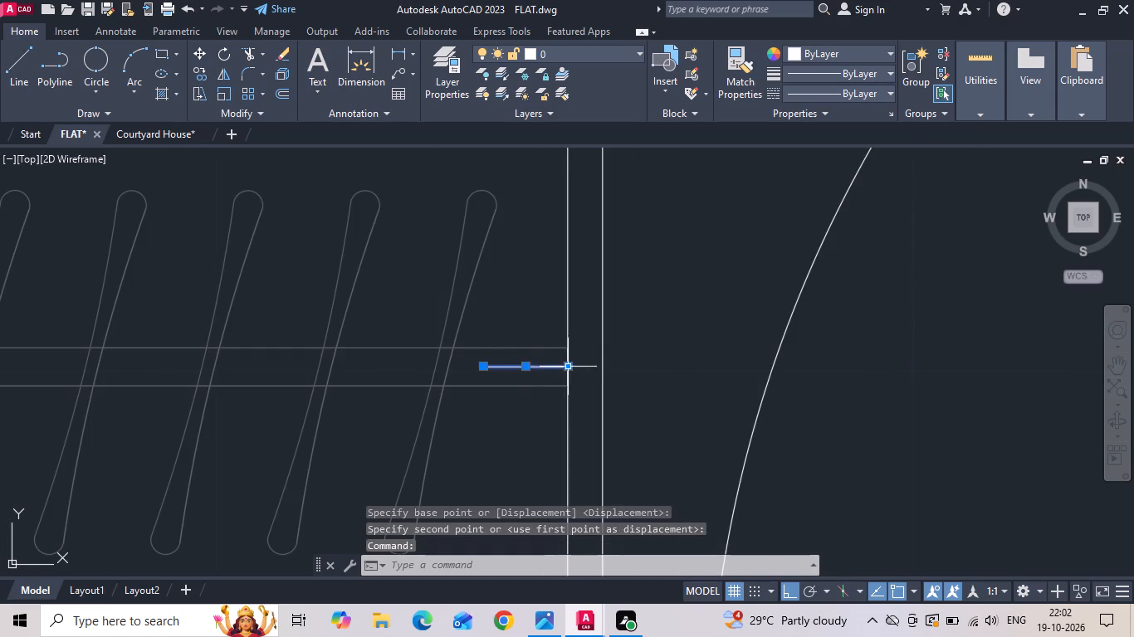
pyautogui.scroll(3, 564, 379)
pyautogui.click(571, 365)
pyautogui.press('Delete')
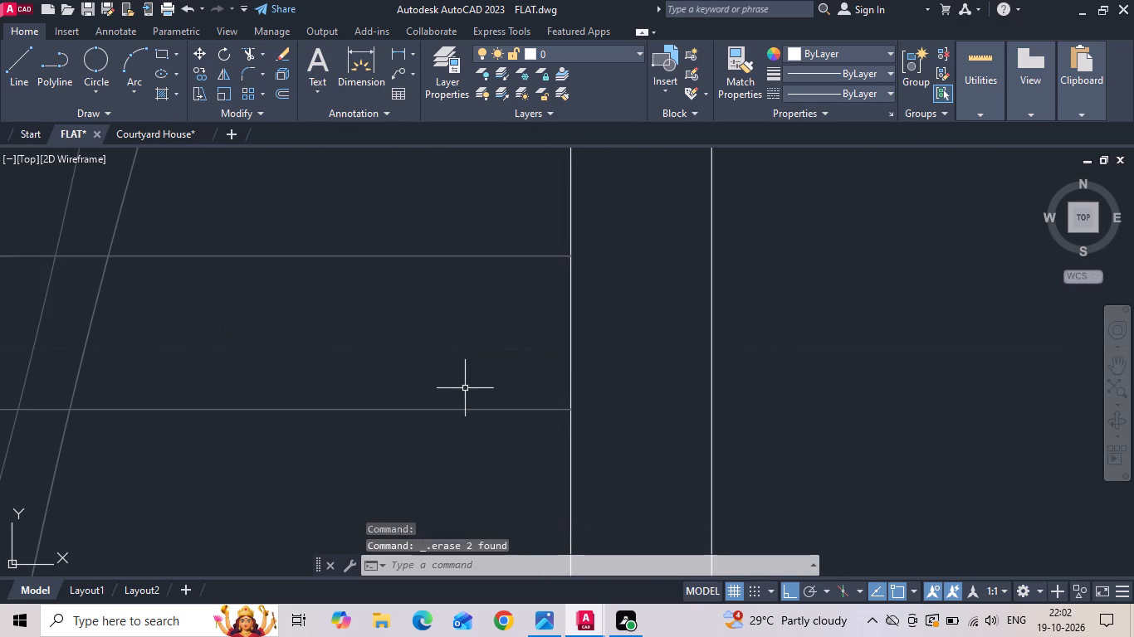
# Shorten the left ends of both second-section rail lines to meet the divider.
pyautogui.scroll(-6, 673, 349)
pyautogui.scroll(2, 373, 376)
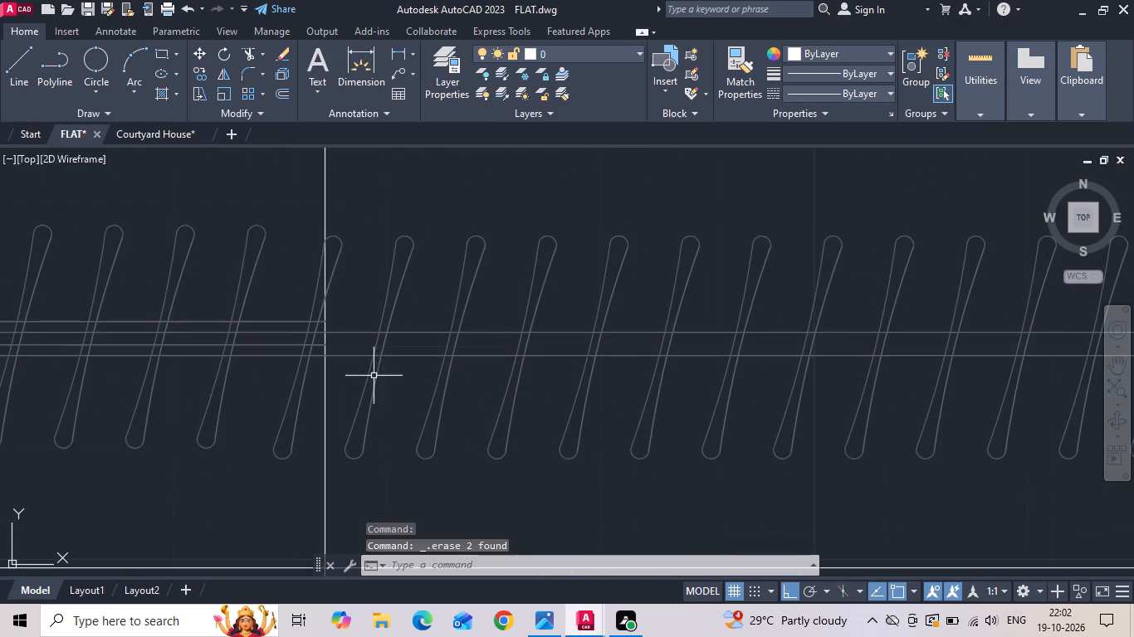
pyautogui.scroll(-1, 476, 373)
pyautogui.click(398, 346)
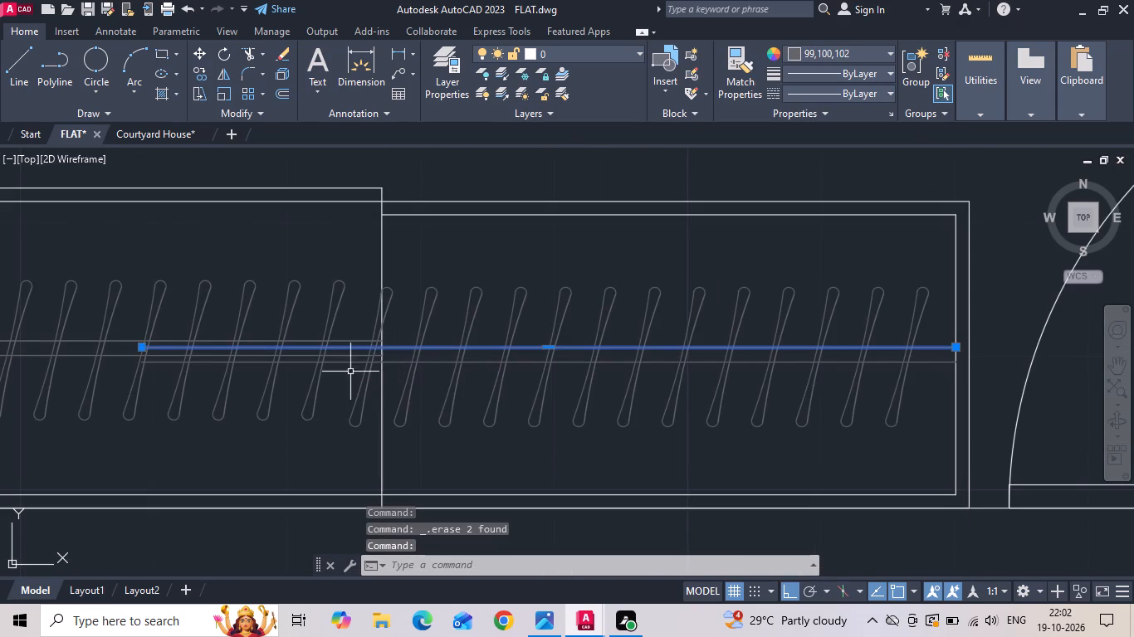
pyautogui.scroll(2, 140, 352)
pyautogui.click(143, 338)
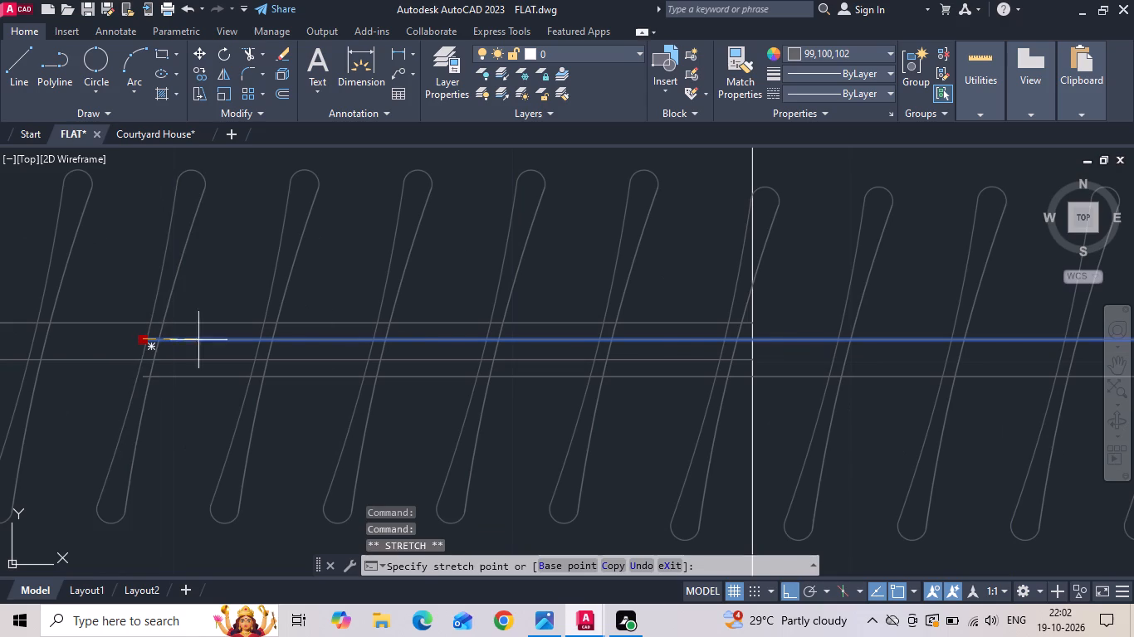
pyautogui.click(754, 338)
pyautogui.moveTo(745, 373); pyautogui.dragTo(743, 388)
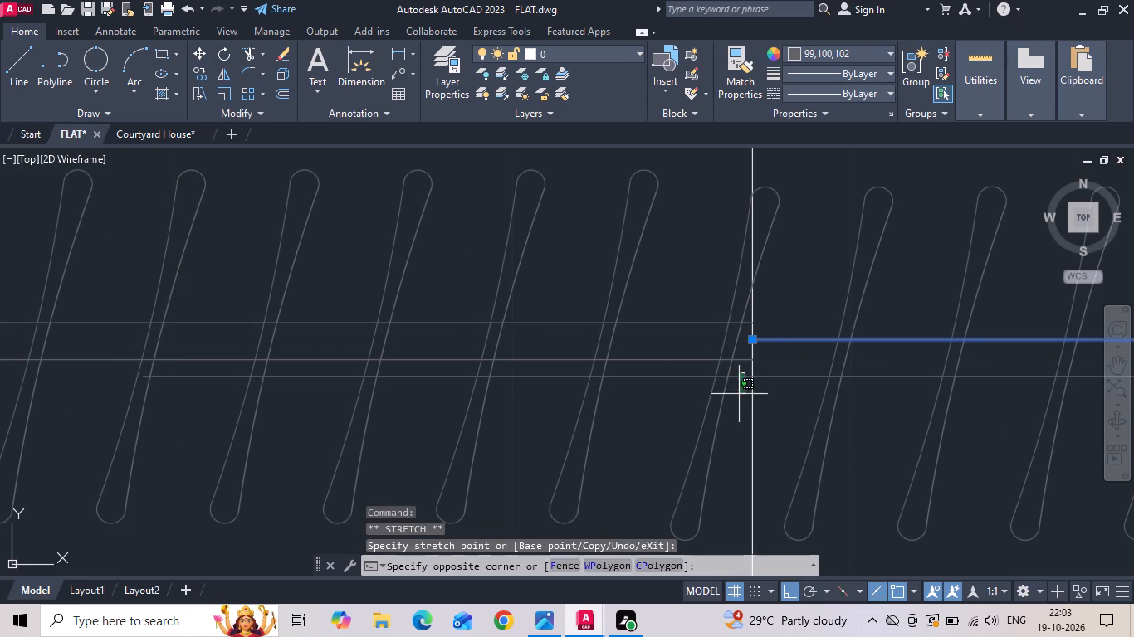
pyautogui.click(737, 396)
pyautogui.click(139, 375)
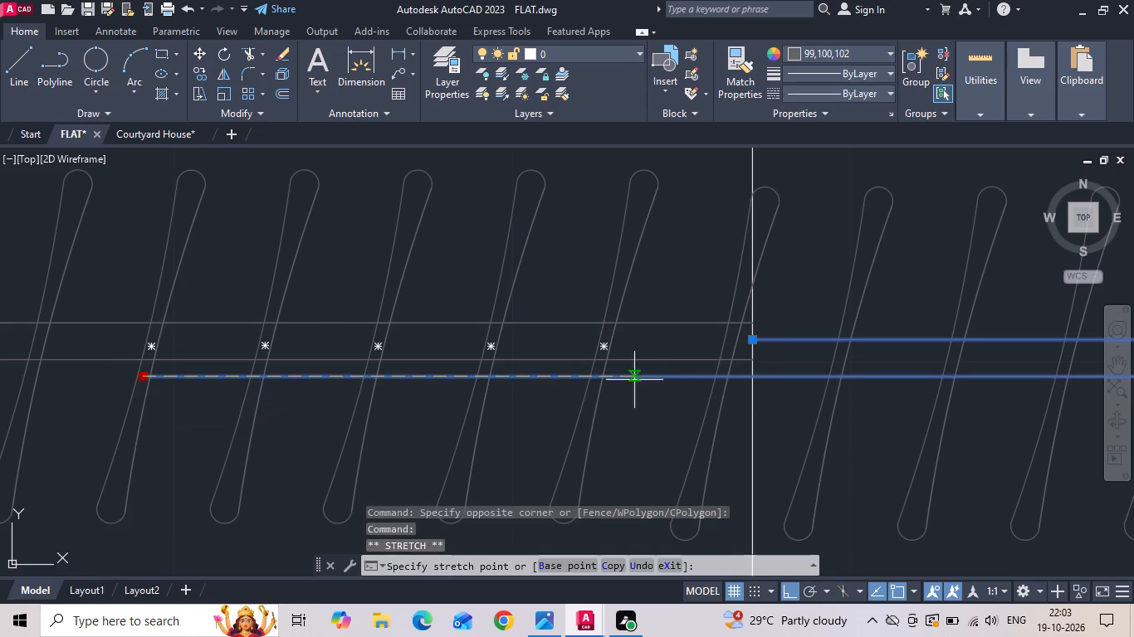
pyautogui.click(756, 379)
pyautogui.press('Escape')
# Delete the hanger that crosses the divider between the two wardrobe sections, including its leftover slanted line.
pyautogui.scroll(-3, 613, 371)
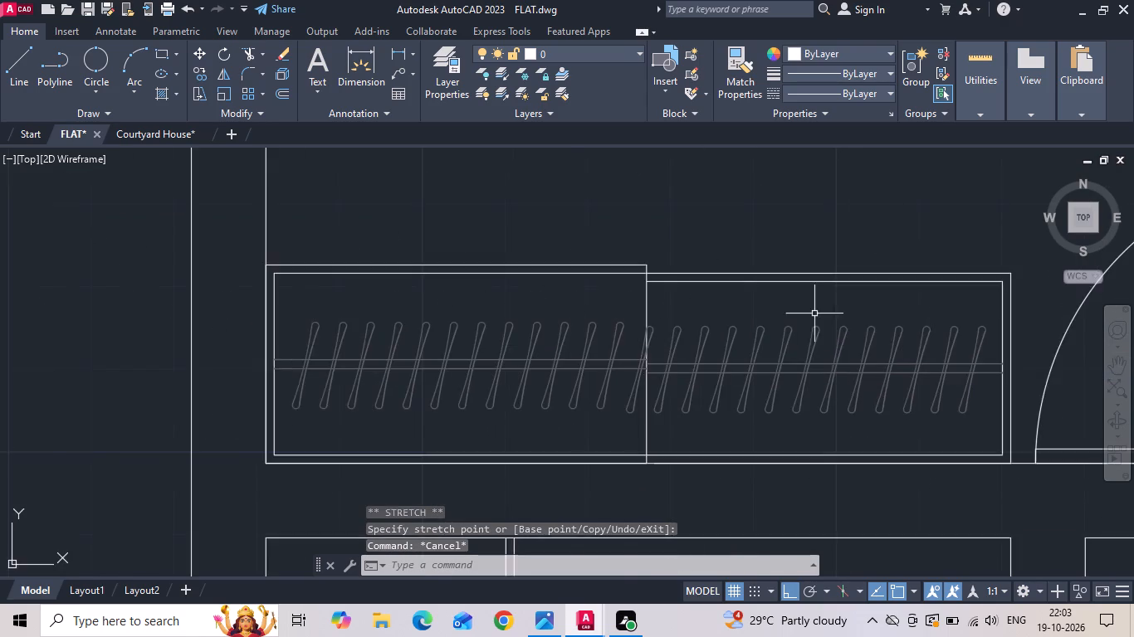
pyautogui.scroll(-1, 818, 314)
pyautogui.scroll(3, 749, 339)
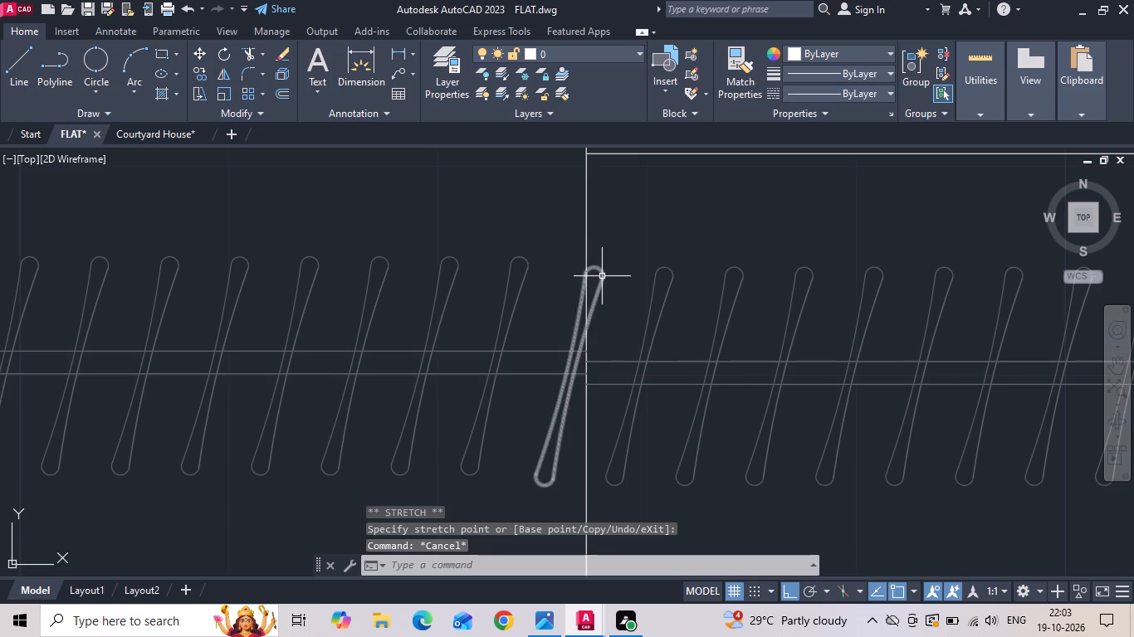
pyautogui.click(602, 276)
pyautogui.press('Delete')
pyautogui.scroll(-2, 563, 449)
pyautogui.scroll(2, 555, 440)
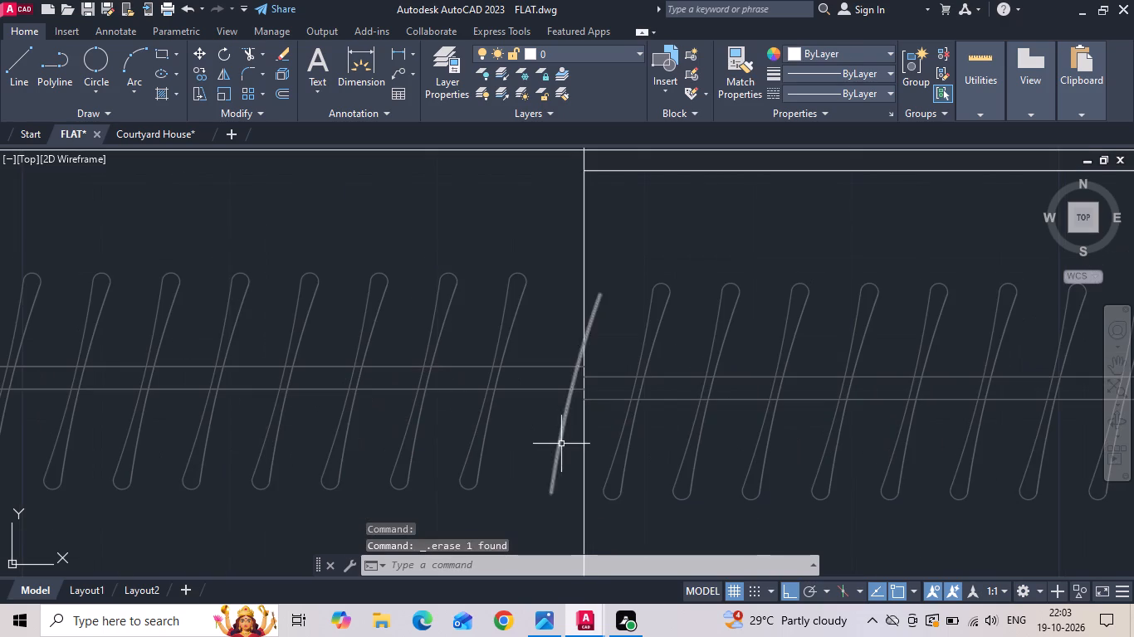
pyautogui.click(562, 446)
pyautogui.press('Delete')
pyautogui.scroll(-2, 530, 455)
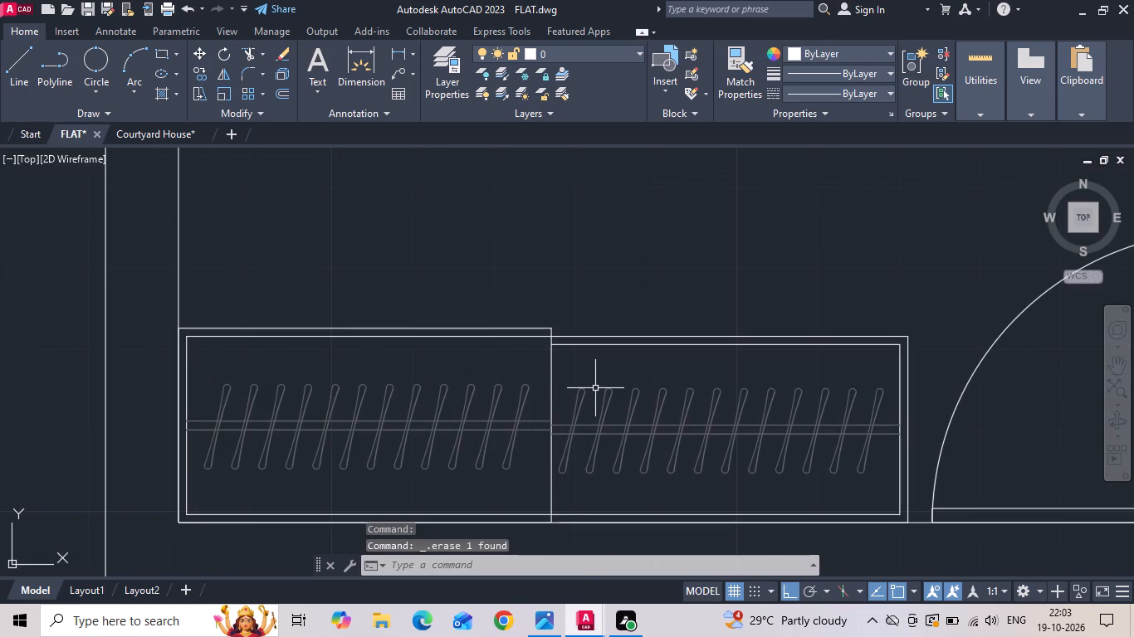
# Save the FLAT.dwg drawing.
pyautogui.hotkey('ctrl', 's')
pyautogui.scroll(-5, 596, 387)
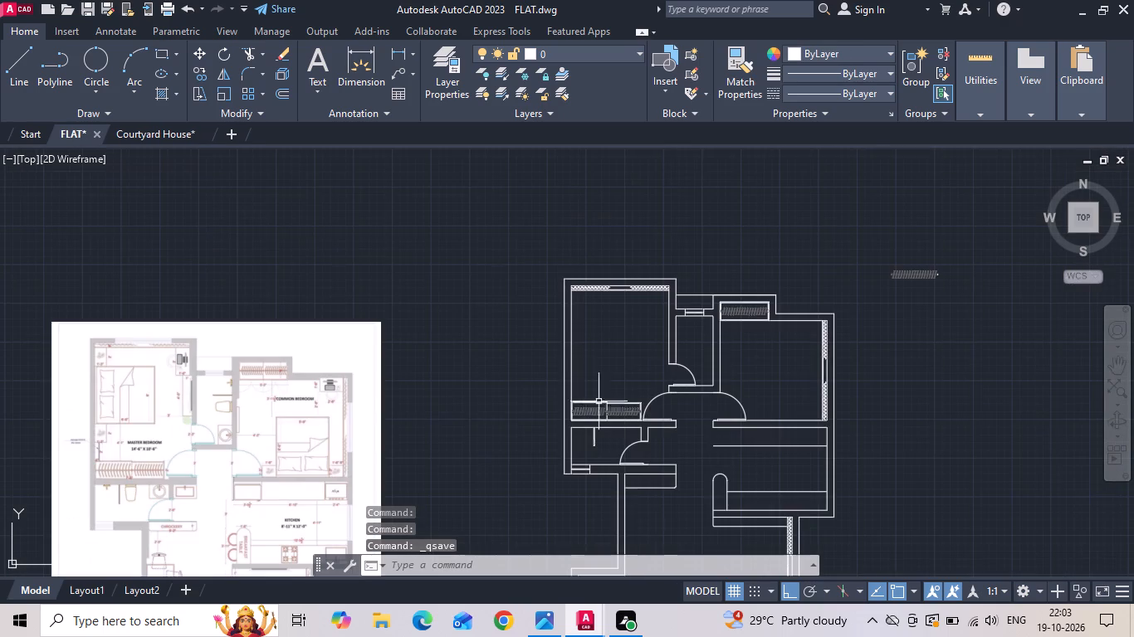
pyautogui.moveTo(301, 448); pyautogui.dragTo(368, 377, button='middle')
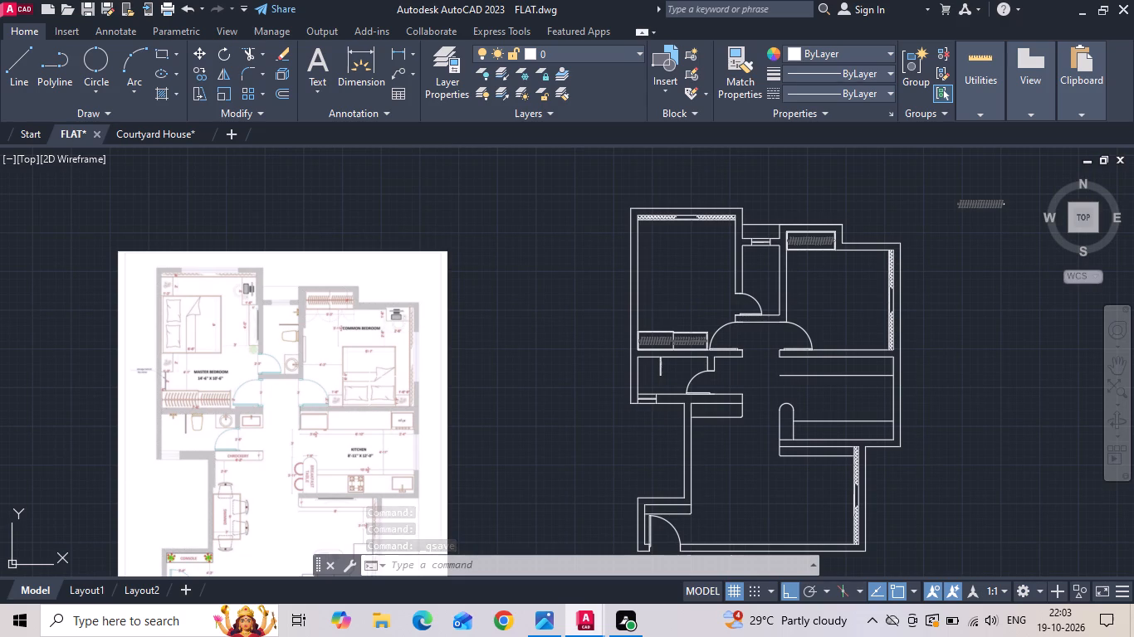
pyautogui.hotkey('ctrl', 's')
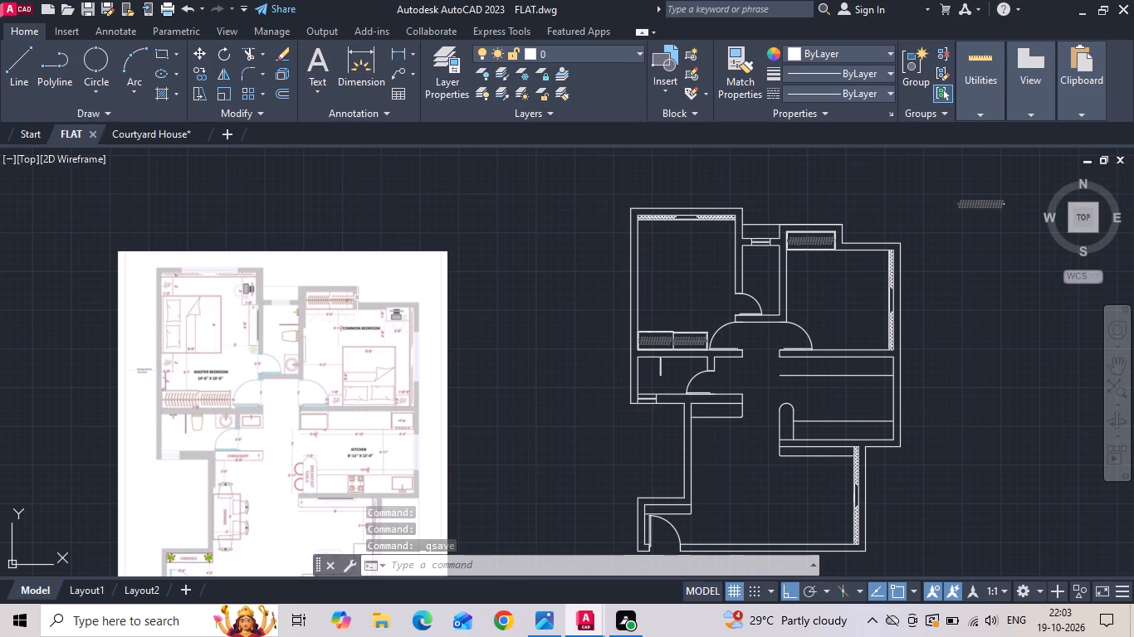
# Offset the lower line beneath the master bedroom's curtain 2' down into the room as a bedside table guide.
pyautogui.scroll(2, 176, 318)
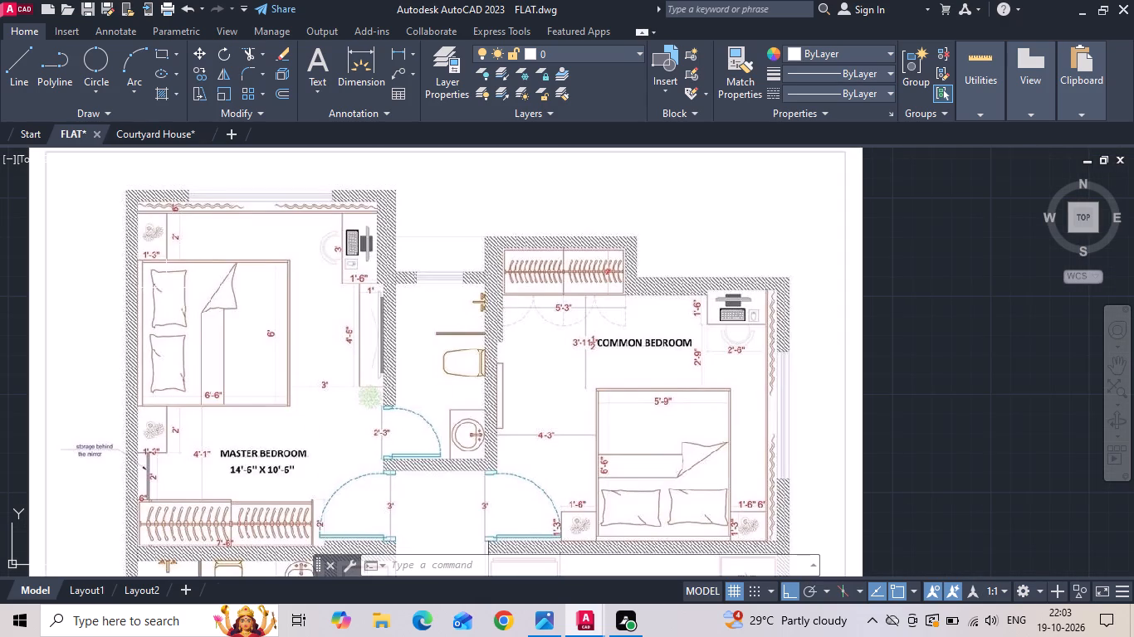
pyautogui.write("o 2'")
pyautogui.press('Return')
pyautogui.scroll(-1, 0, 292)
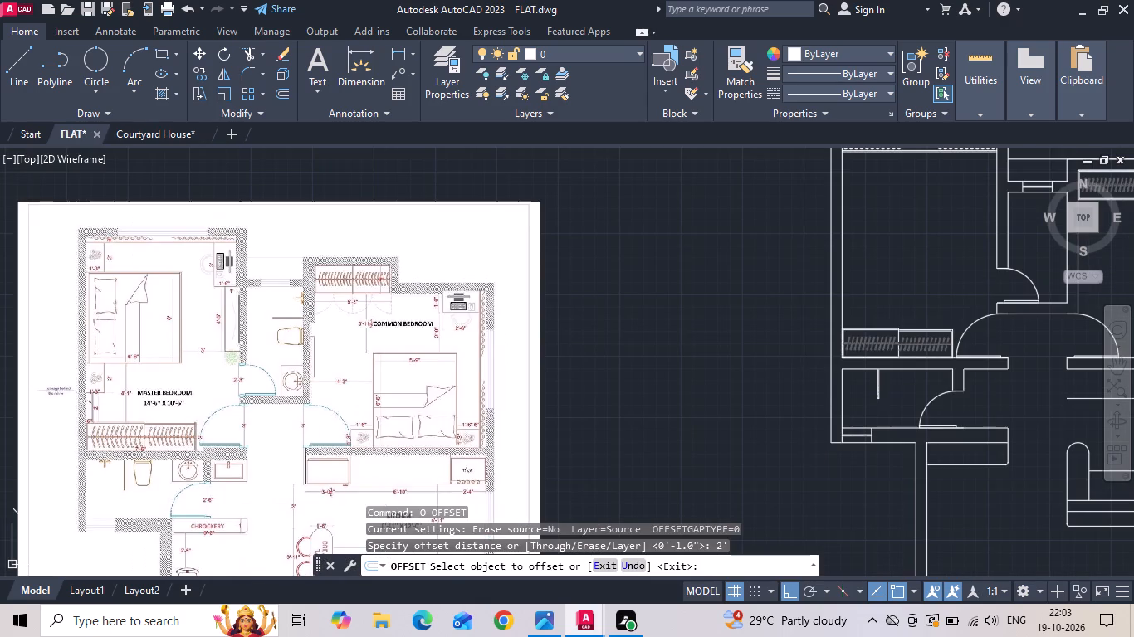
pyautogui.moveTo(790, 280); pyautogui.dragTo(462, 369, button='middle')
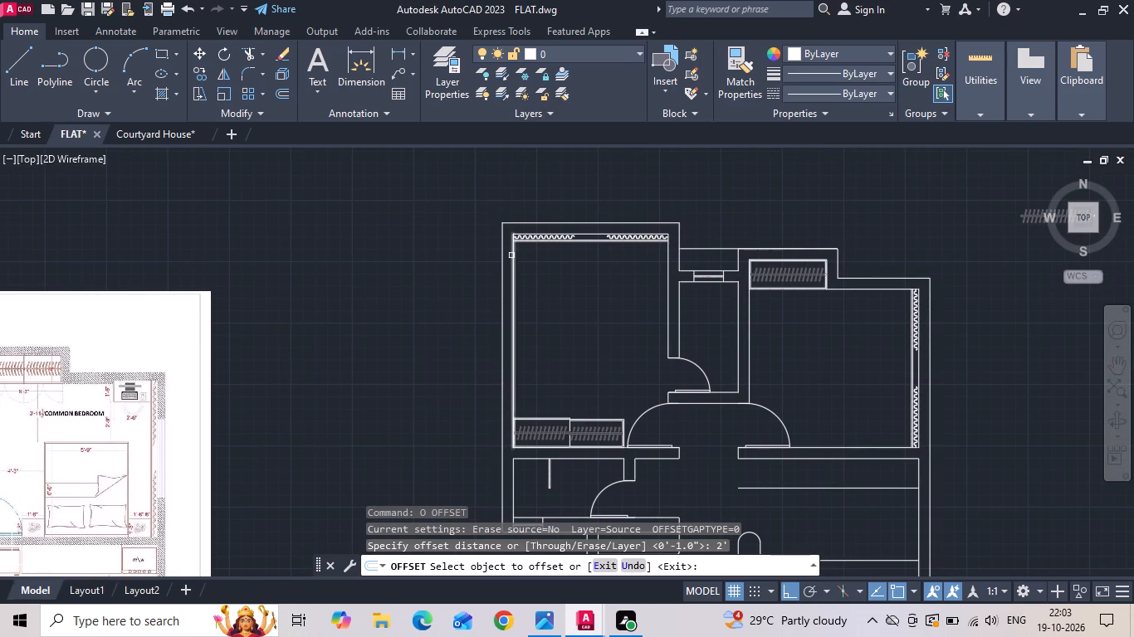
pyautogui.scroll(2, 519, 256)
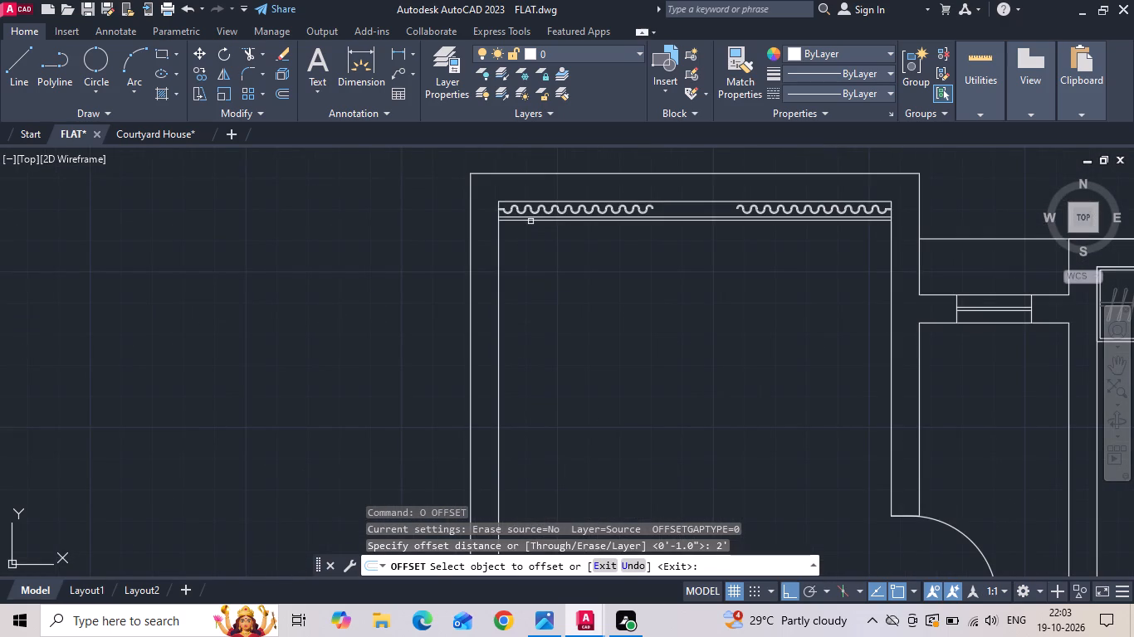
pyautogui.click(530, 221)
pyautogui.click(523, 286)
# Offset the master bedroom's left inner wall line 1'3" into the room as the bedside table's width guide.
pyautogui.scroll(-3, 549, 241)
pyautogui.scroll(1, 117, 390)
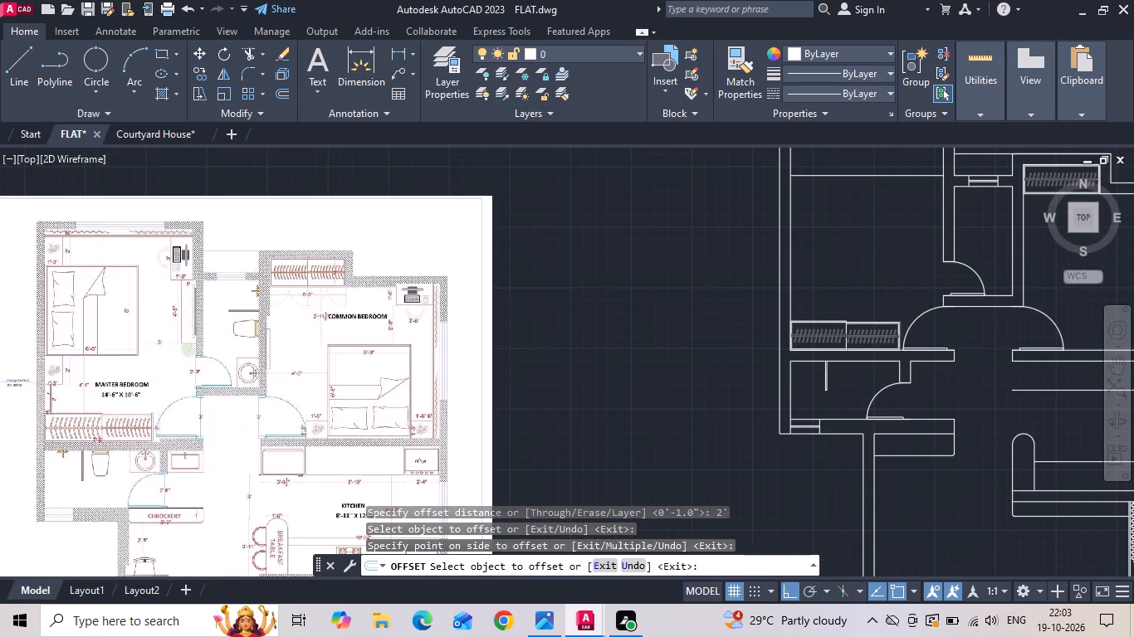
pyautogui.scroll(2, 73, 416)
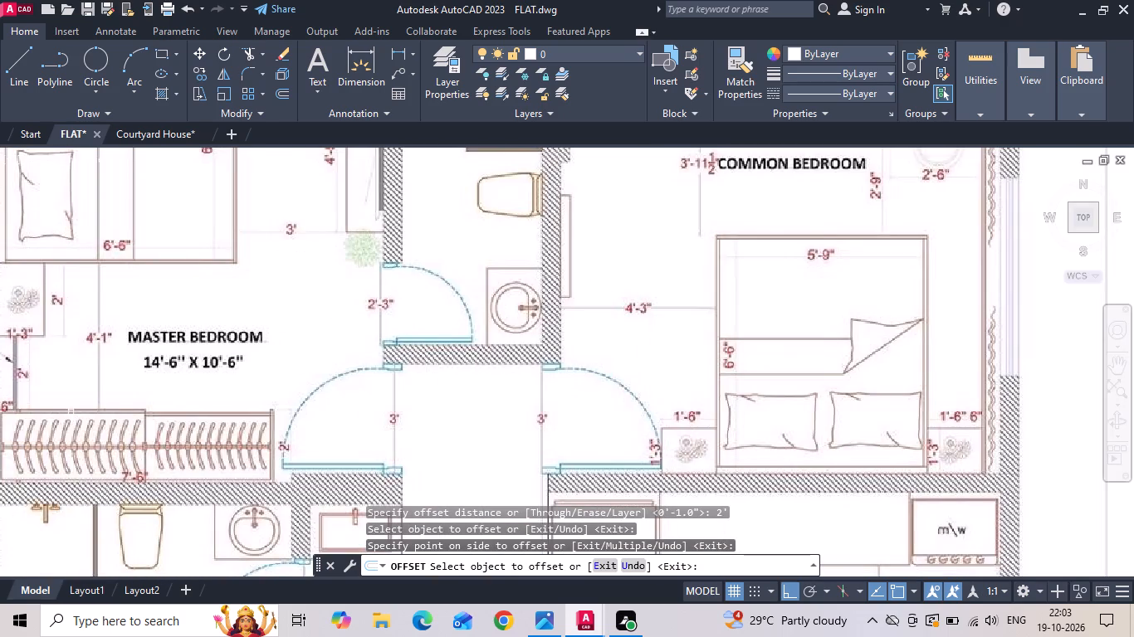
pyautogui.scroll(-1, 71, 411)
pyautogui.scroll(3, 20, 411)
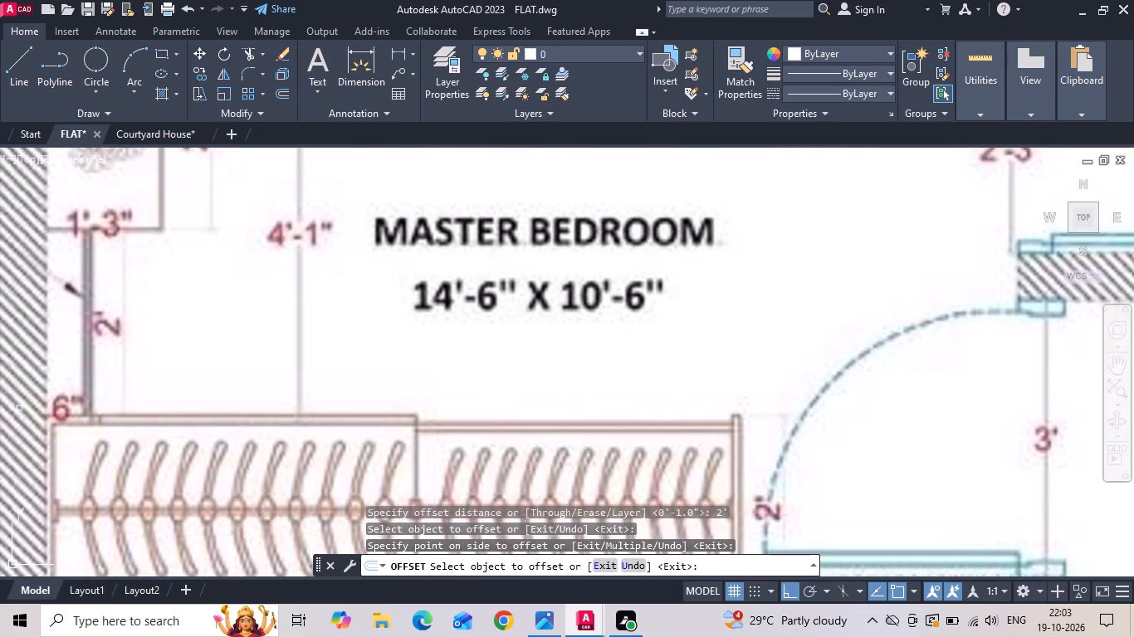
pyautogui.scroll(-3, 19, 408)
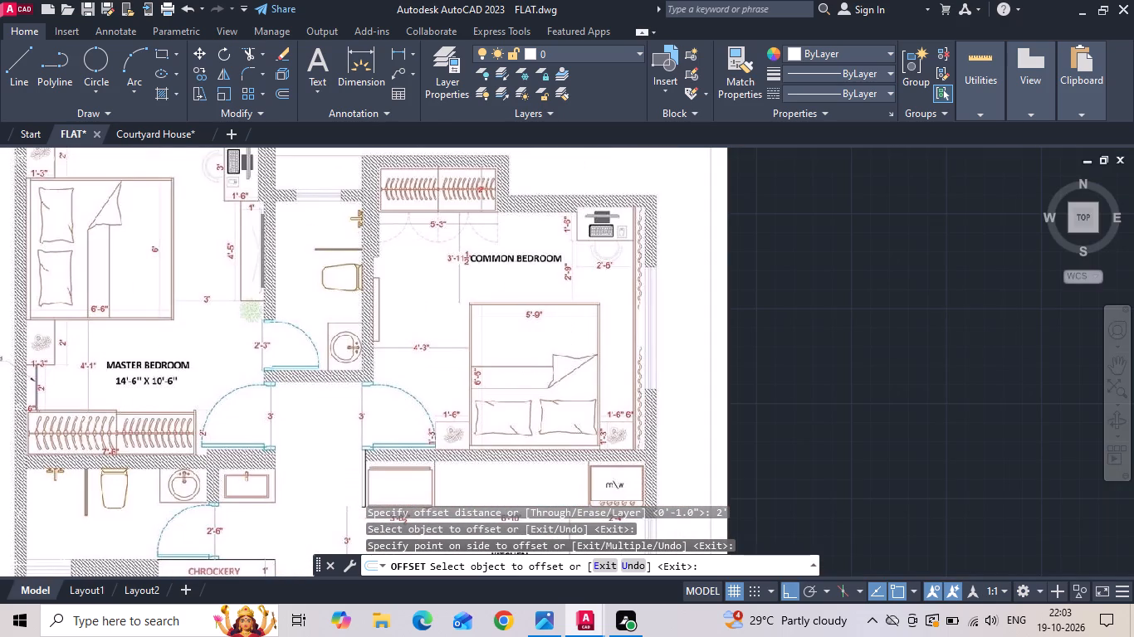
pyautogui.moveTo(683, 332); pyautogui.dragTo(416, 463, button='middle')
pyautogui.scroll(-2, 374, 459)
pyautogui.scroll(1, 652, 378)
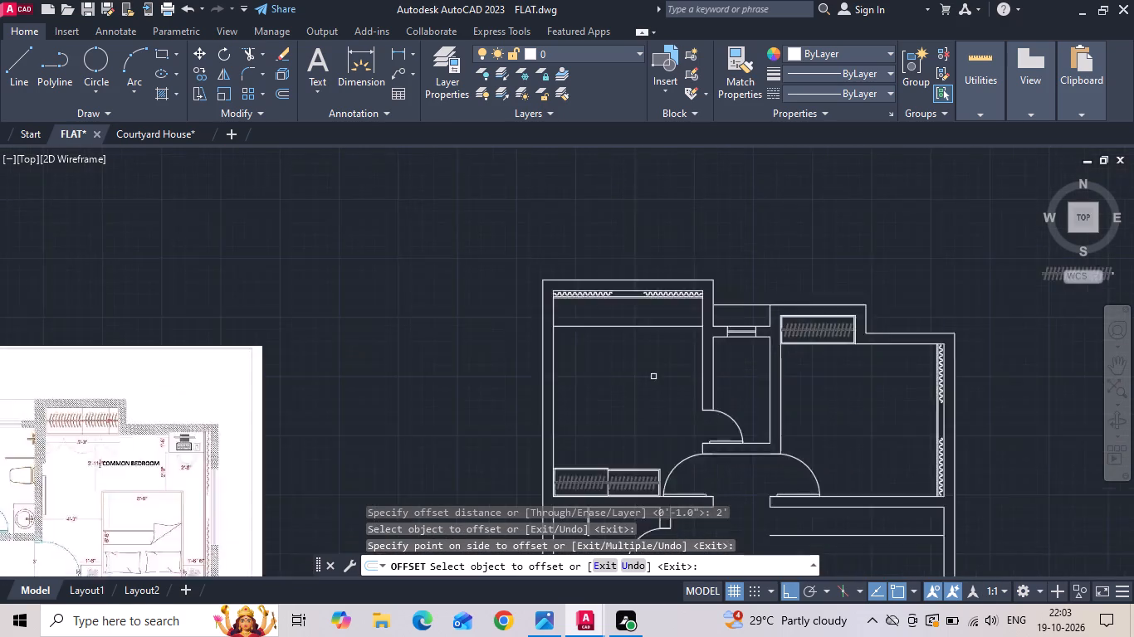
pyautogui.scroll(1, 653, 376)
pyautogui.press('Escape')
pyautogui.write("o 1'")
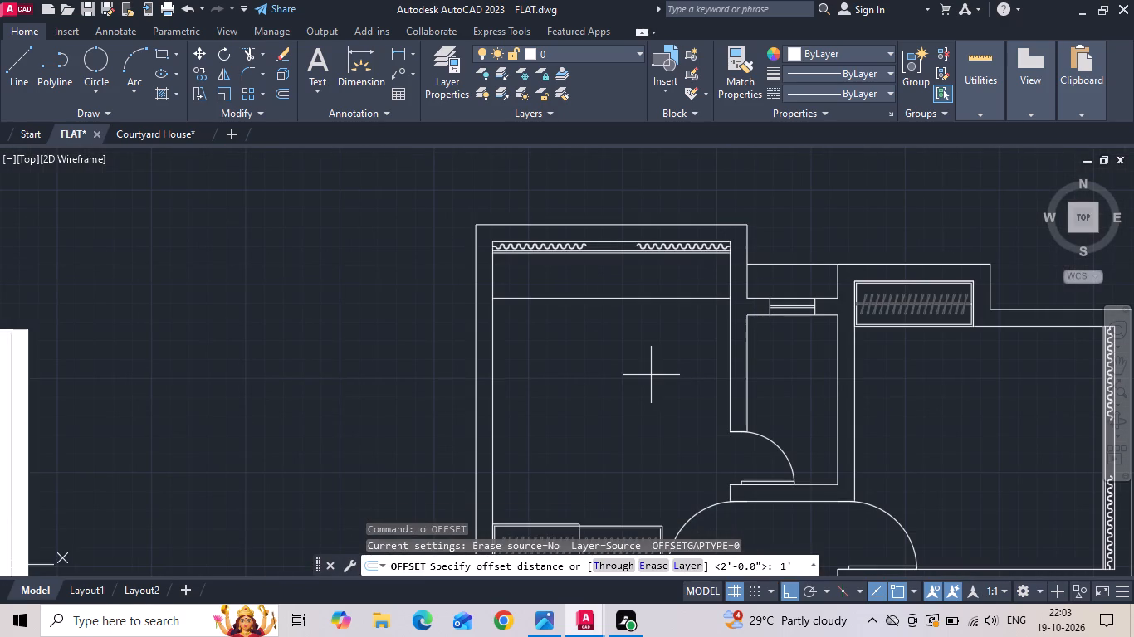
pyautogui.write('3')
pyautogui.press('space')
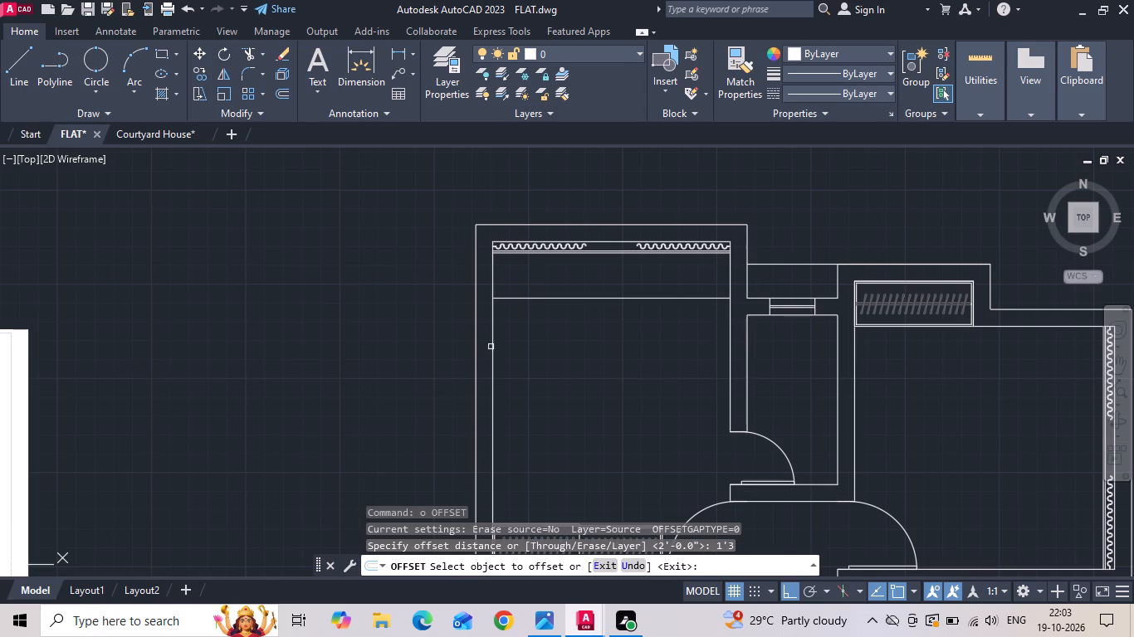
pyautogui.click(492, 346)
pyautogui.click(567, 310)
pyautogui.scroll(3, 507, 232)
pyautogui.press('Escape')
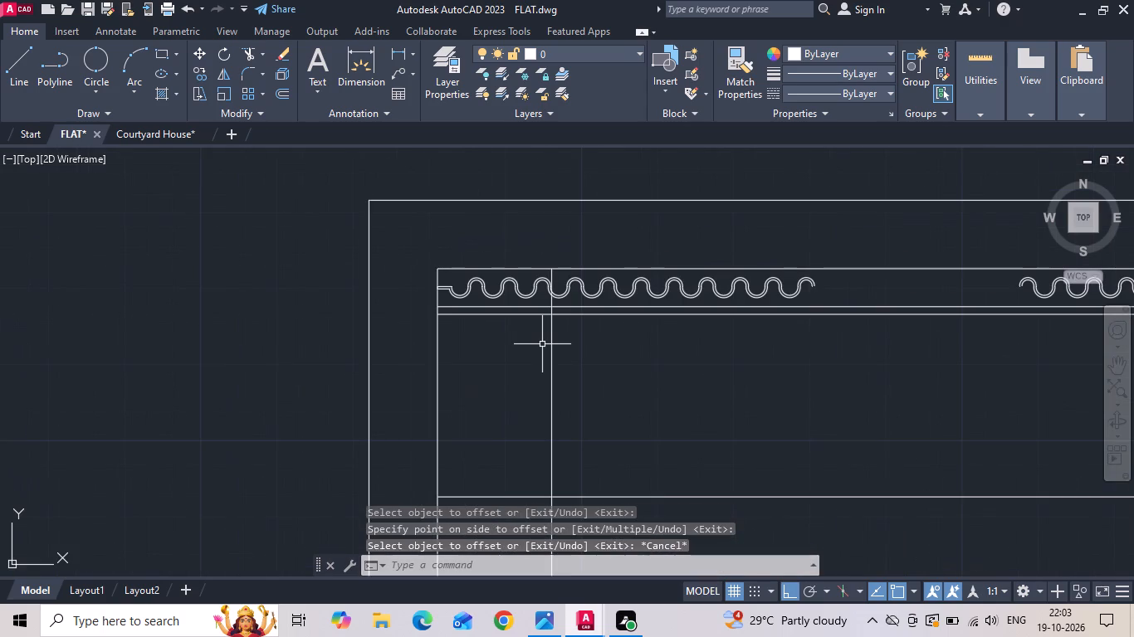
# Trim the vertical guide line between the two lines beneath the curtain and delete its leftover piece across the curtain.
pyautogui.write('tr')
pyautogui.press('space')
pyautogui.press('space')
pyautogui.scroll(1, 556, 305)
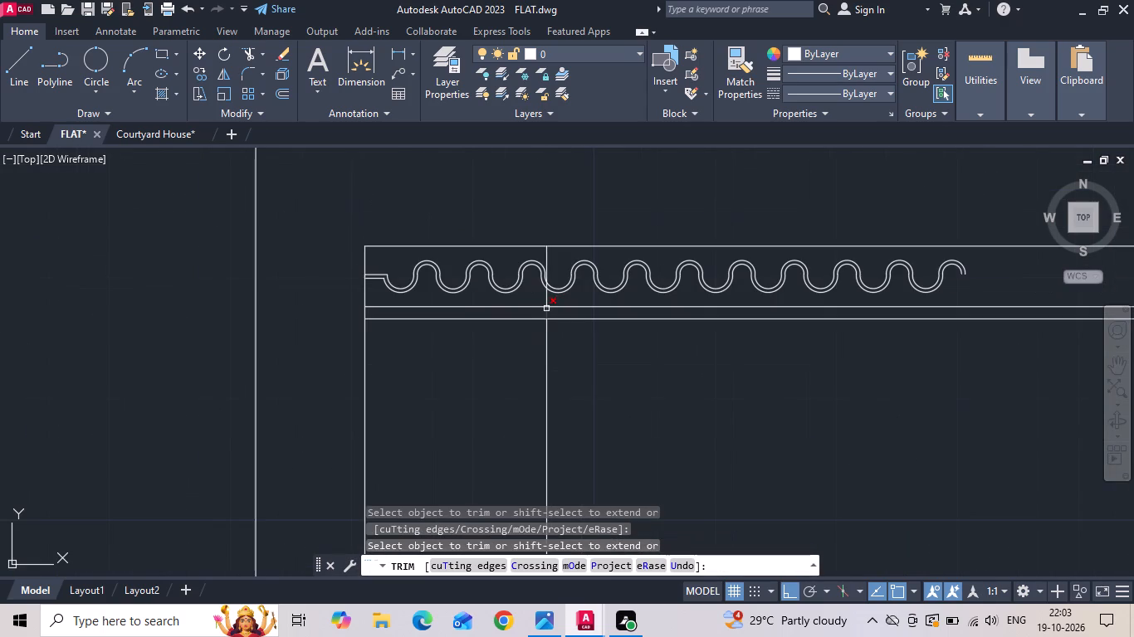
pyautogui.click(545, 309)
pyautogui.scroll(-1, 491, 319)
pyautogui.press('Escape')
pyautogui.scroll(2, 522, 304)
pyautogui.click(527, 314)
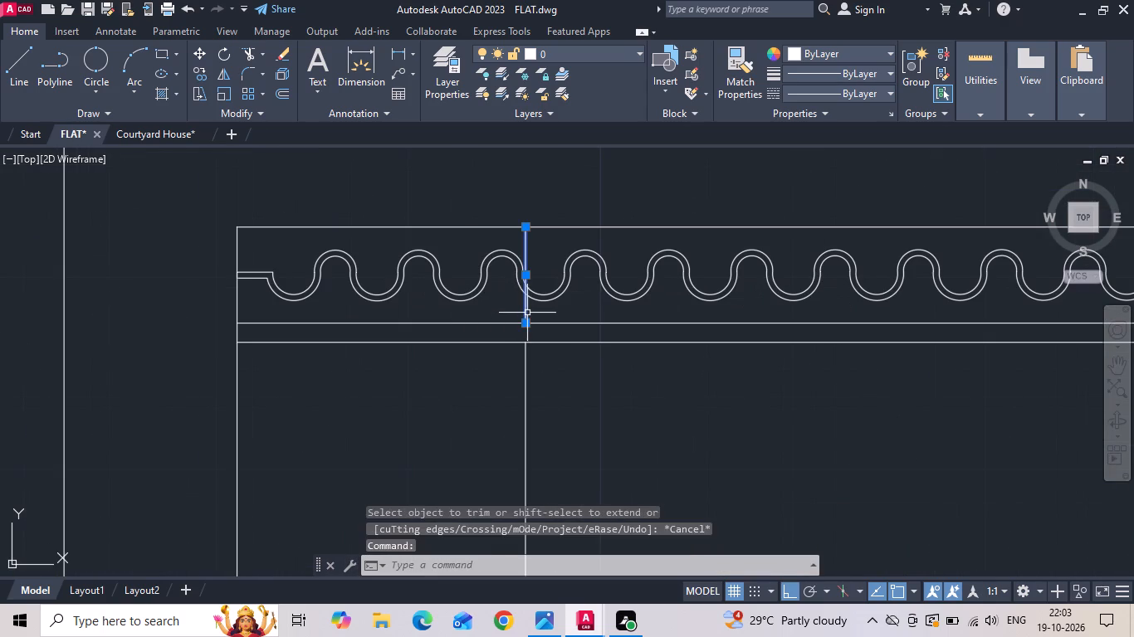
pyautogui.press('Delete')
# Draw the 1'3" by 2' bedside table rectangle from the vertical guide's upper end to the horizontal guide's left wall intersection.
pyautogui.write('rec')
pyautogui.press('space')
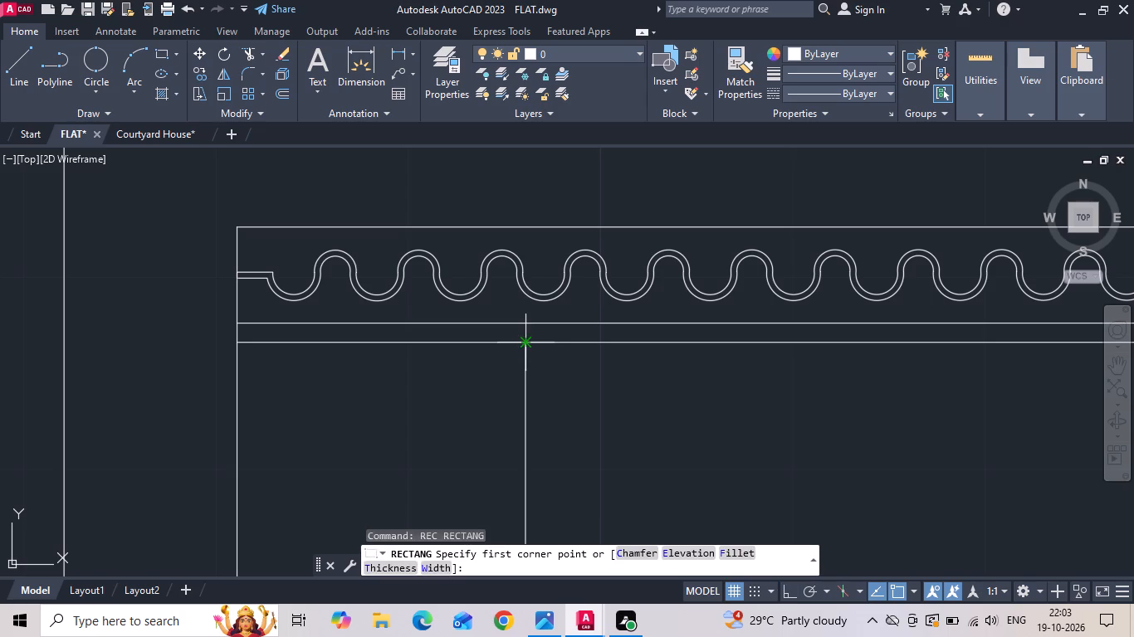
pyautogui.click(530, 346)
pyautogui.scroll(-1, 524, 322)
pyautogui.moveTo(437, 455); pyautogui.dragTo(535, 159, button='middle')
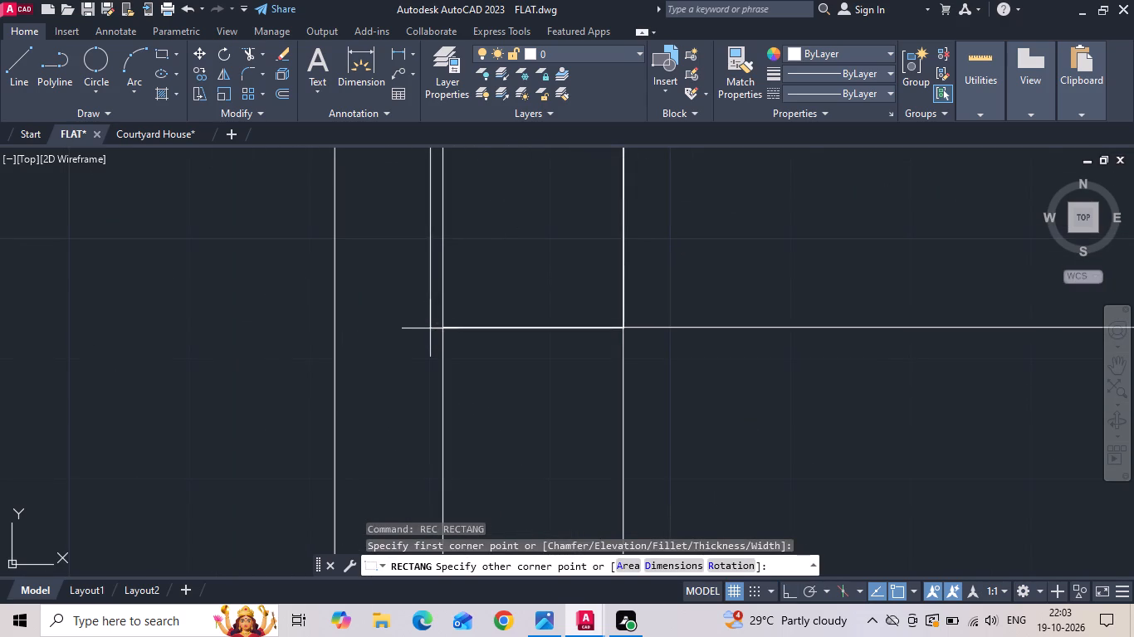
pyautogui.click(444, 325)
pyautogui.press('Escape')
# Delete the horizontal and vertical guide lines used for the bedside table.
pyautogui.moveTo(747, 322); pyautogui.dragTo(727, 383)
pyautogui.click(725, 387)
pyautogui.moveTo(657, 426); pyautogui.dragTo(578, 457)
pyautogui.click(564, 459)
pyautogui.press('Delete')
pyautogui.scroll(-5, 628, 376)
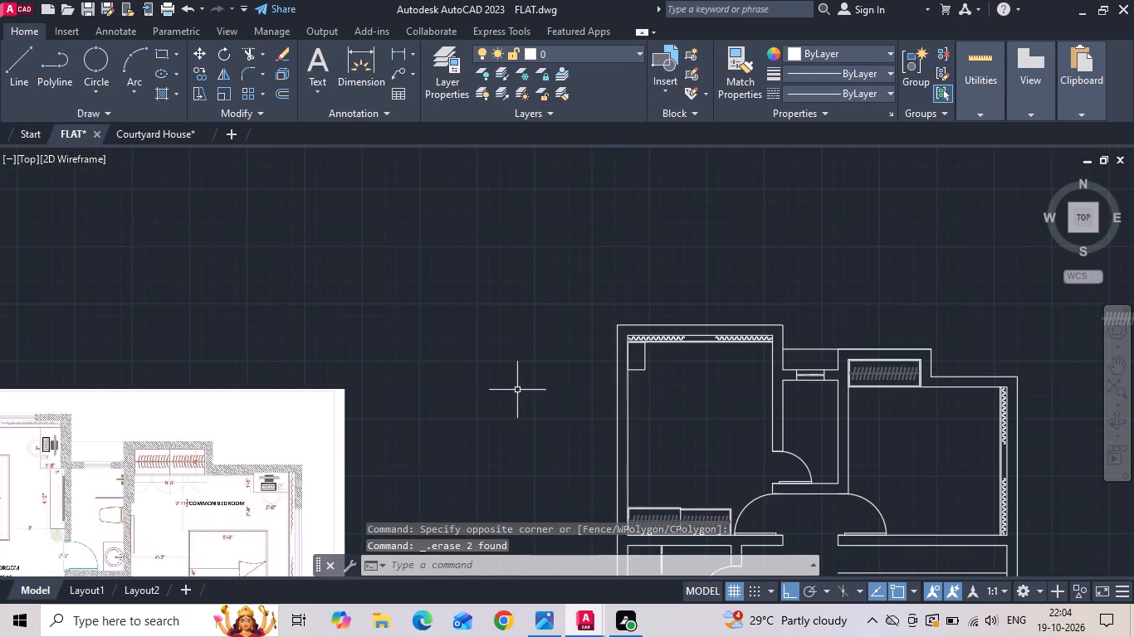
# Start a rectangle for the next master bedroom furniture piece, checking its size on the reference image.
pyautogui.moveTo(221, 451); pyautogui.dragTo(693, 262, button='middle')
pyautogui.scroll(2, 490, 243)
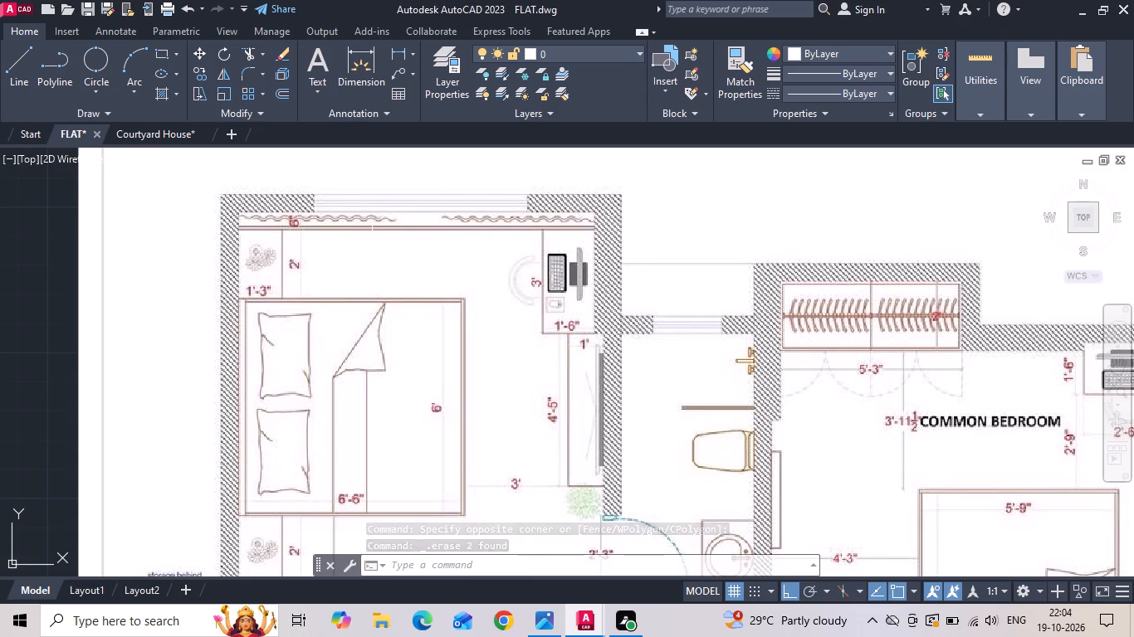
pyautogui.write('rec')
pyautogui.press('space')
pyautogui.scroll(-2, 143, 314)
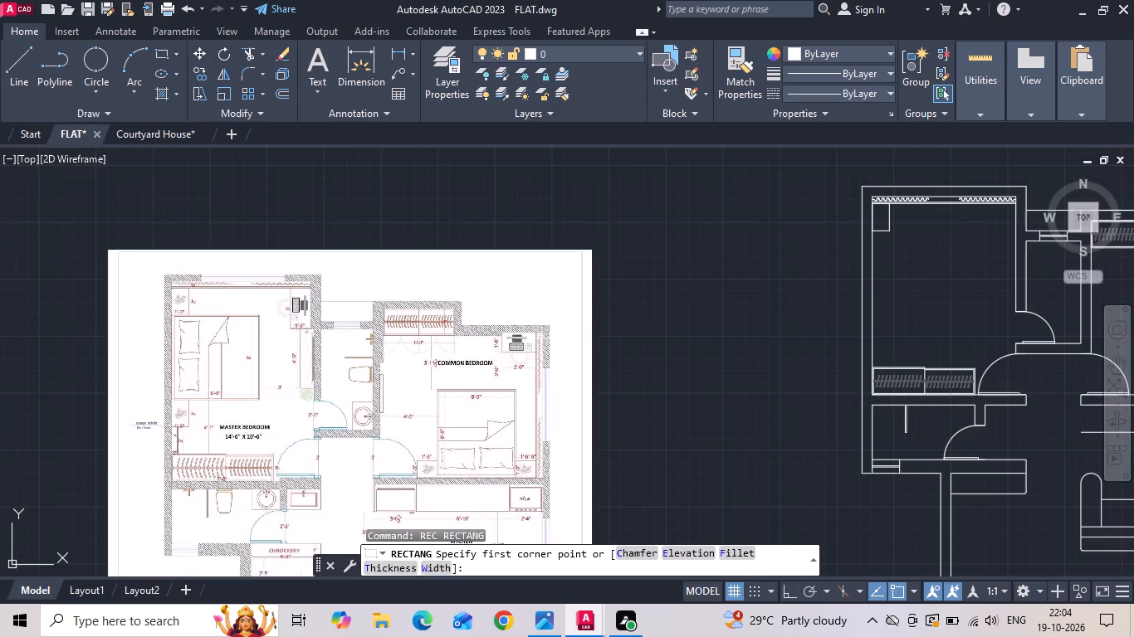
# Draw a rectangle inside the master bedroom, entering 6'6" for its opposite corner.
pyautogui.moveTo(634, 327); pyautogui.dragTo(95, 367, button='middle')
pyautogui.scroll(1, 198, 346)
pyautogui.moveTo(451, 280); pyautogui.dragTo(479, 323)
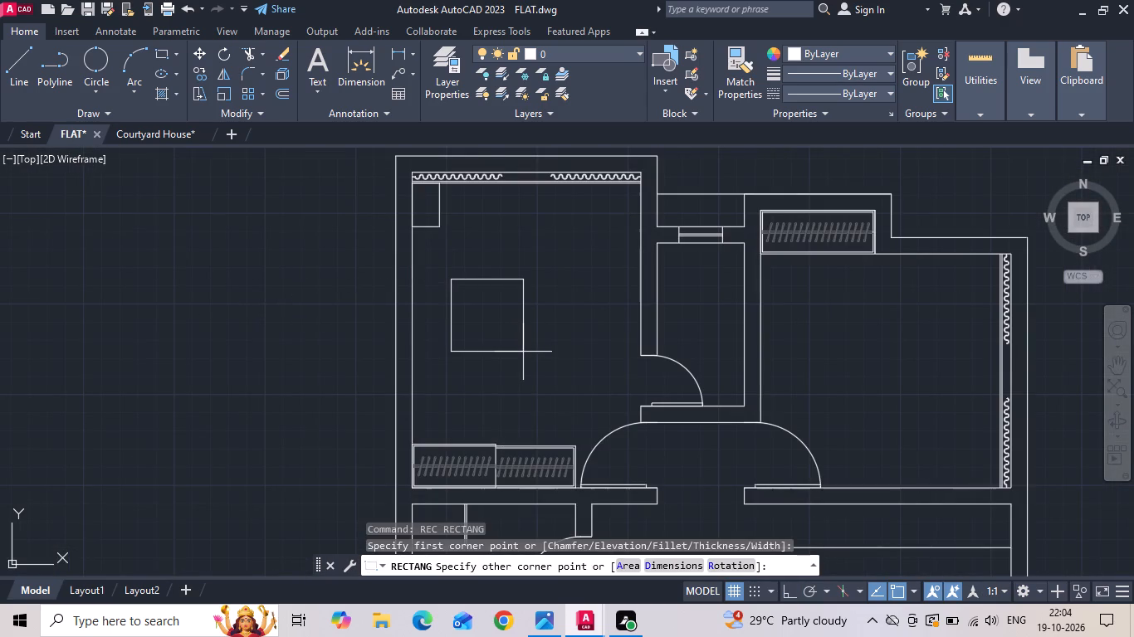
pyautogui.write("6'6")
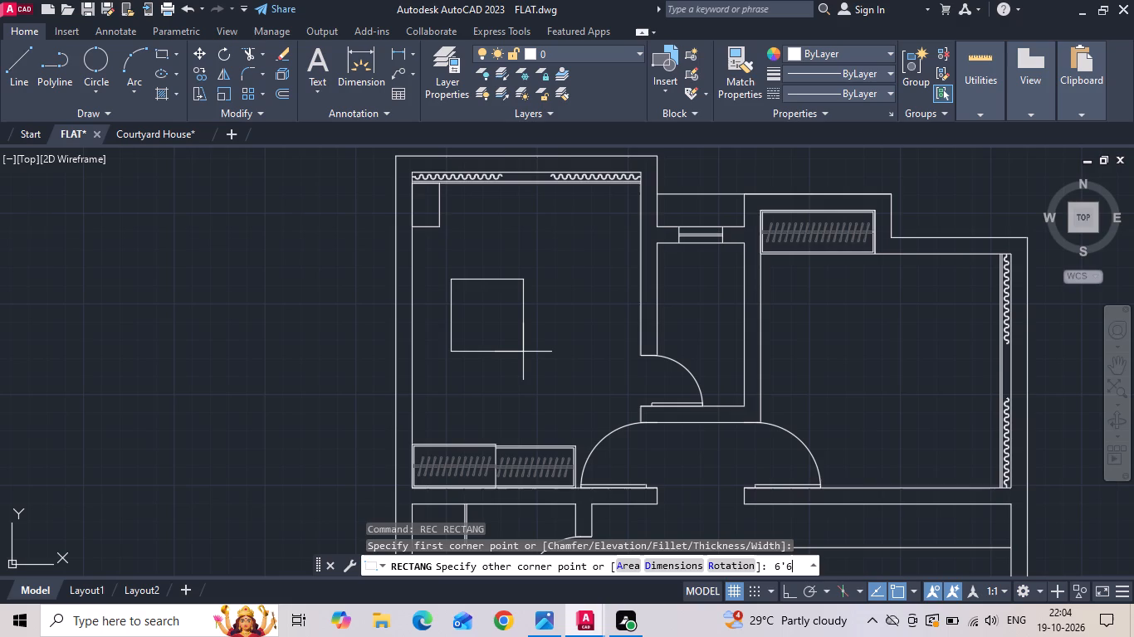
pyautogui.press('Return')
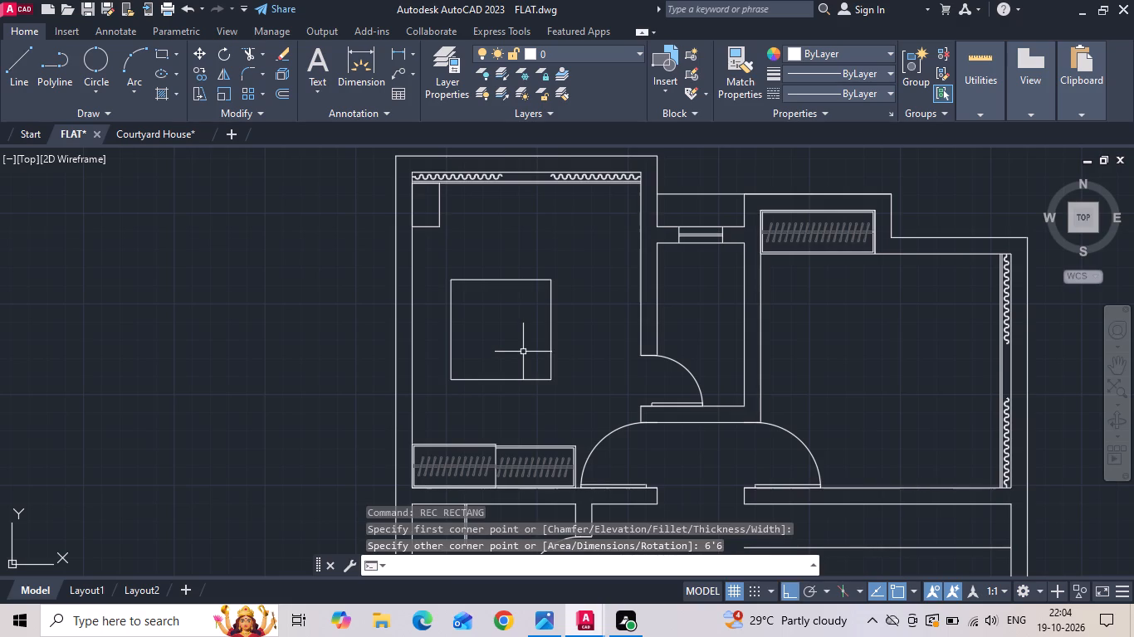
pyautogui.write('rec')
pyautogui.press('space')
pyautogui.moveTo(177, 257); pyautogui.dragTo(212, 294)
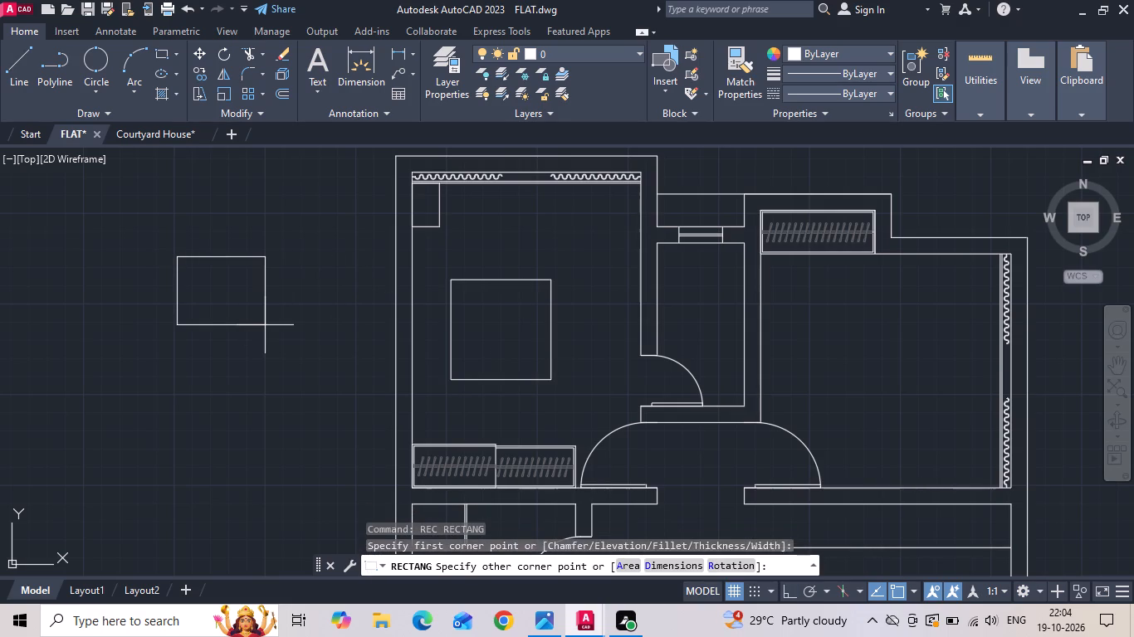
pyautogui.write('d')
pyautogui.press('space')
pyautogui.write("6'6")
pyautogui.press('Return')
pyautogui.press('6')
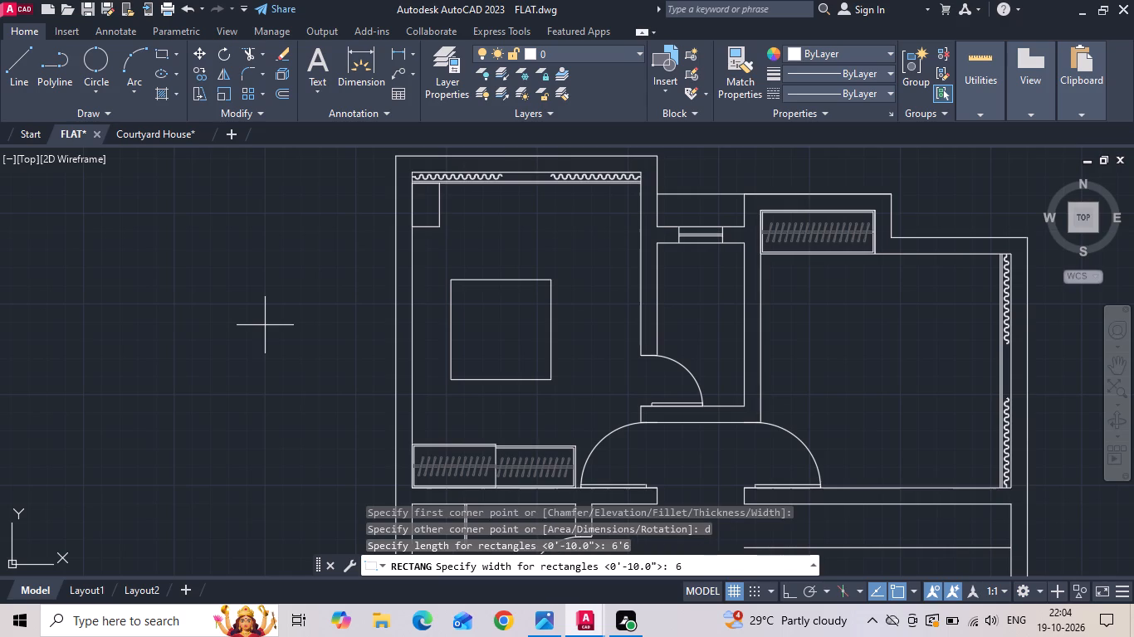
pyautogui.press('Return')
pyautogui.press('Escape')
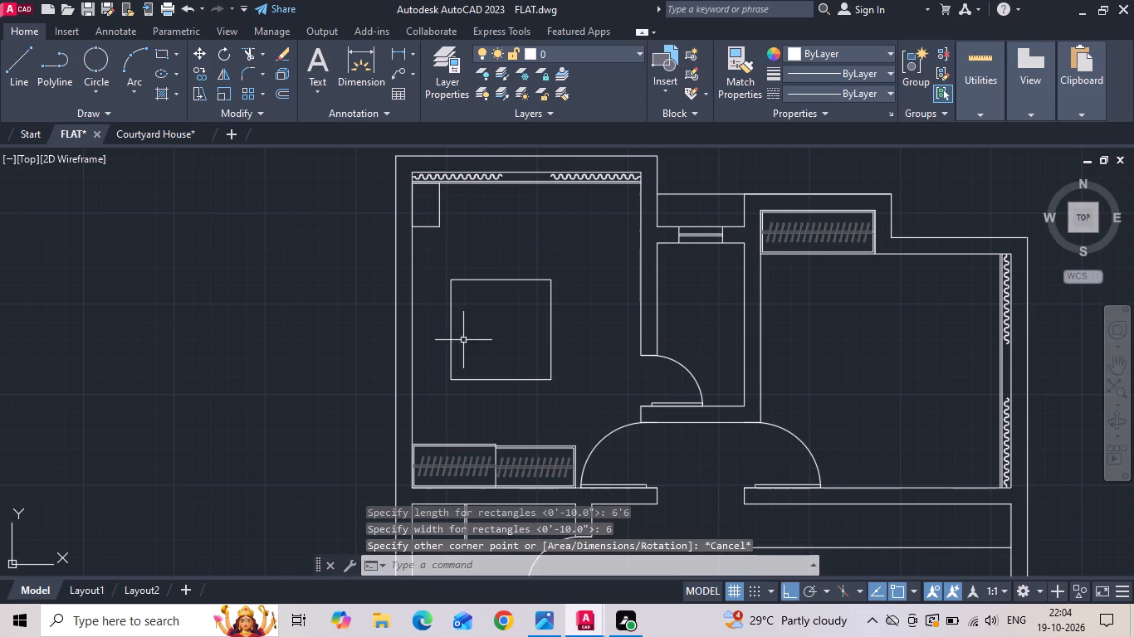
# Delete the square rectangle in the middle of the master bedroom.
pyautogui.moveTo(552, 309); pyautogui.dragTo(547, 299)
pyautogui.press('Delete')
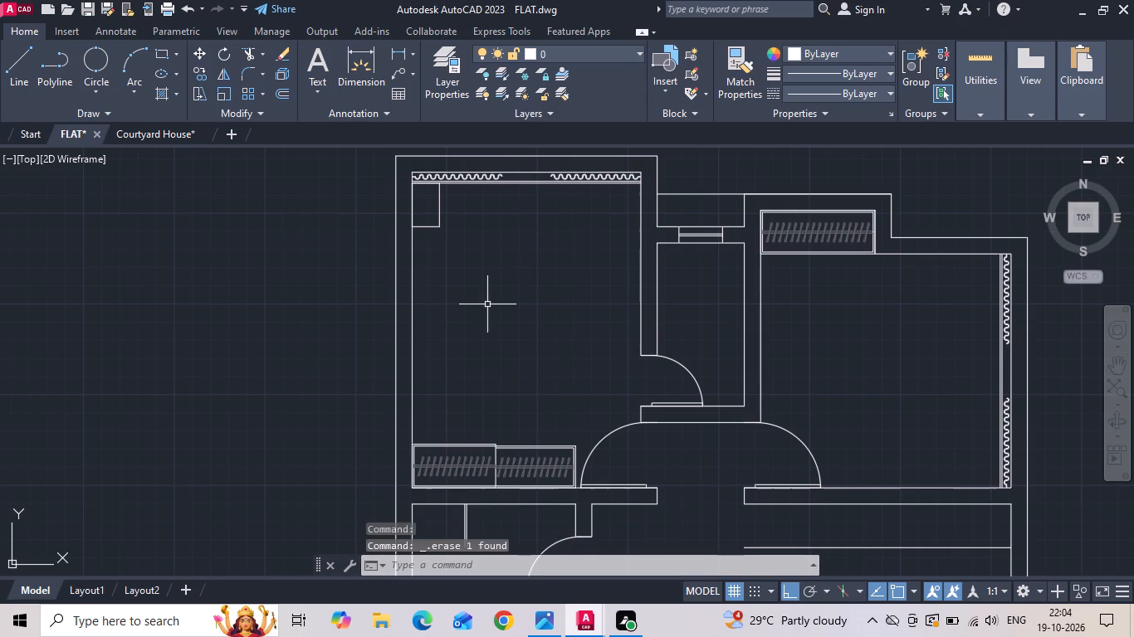
# Draw a 6'6" by 6' bed rectangle in the empty space outside the master bedroom's left wall.
pyautogui.write('rec')
pyautogui.press('space')
pyautogui.moveTo(213, 316); pyautogui.dragTo(252, 377)
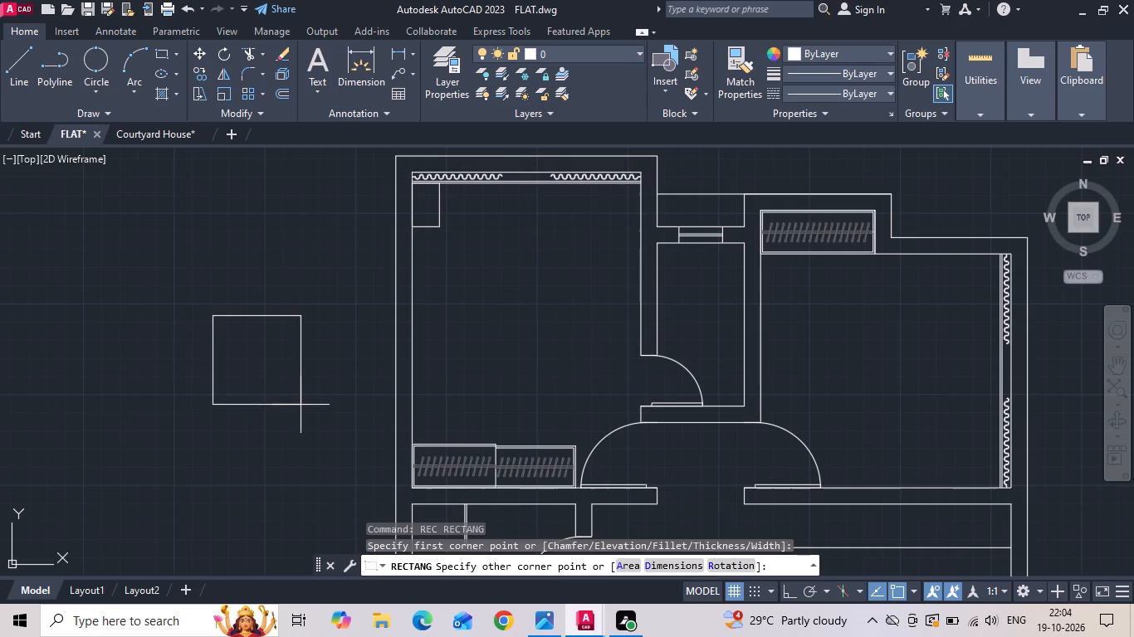
pyautogui.write('d')
pyautogui.press('space')
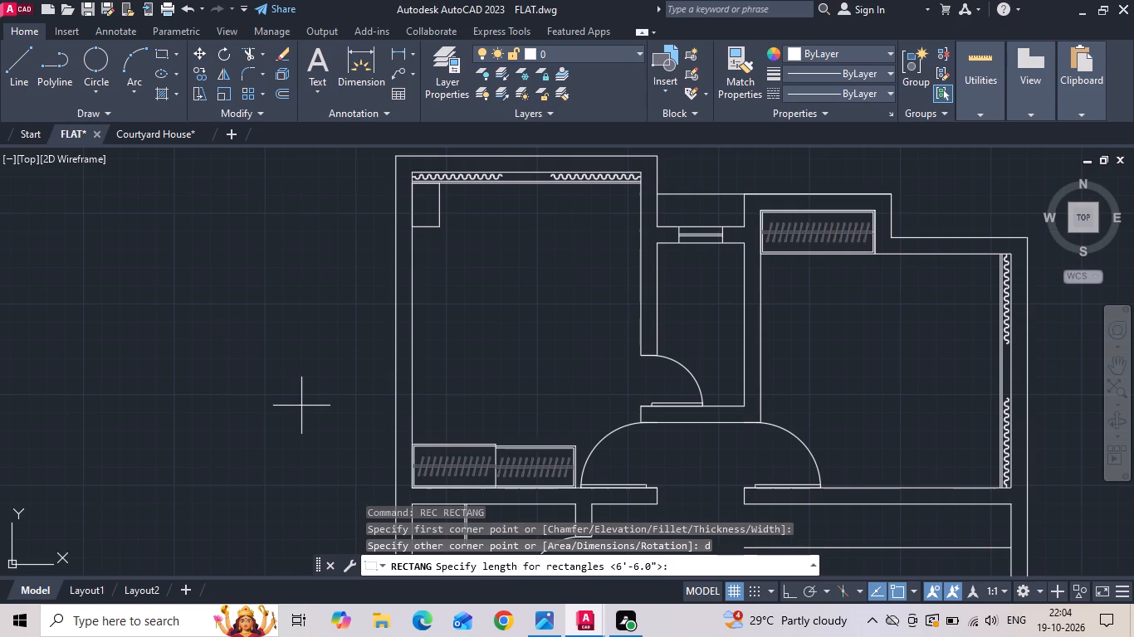
pyautogui.write("6'6")
pyautogui.press('Return')
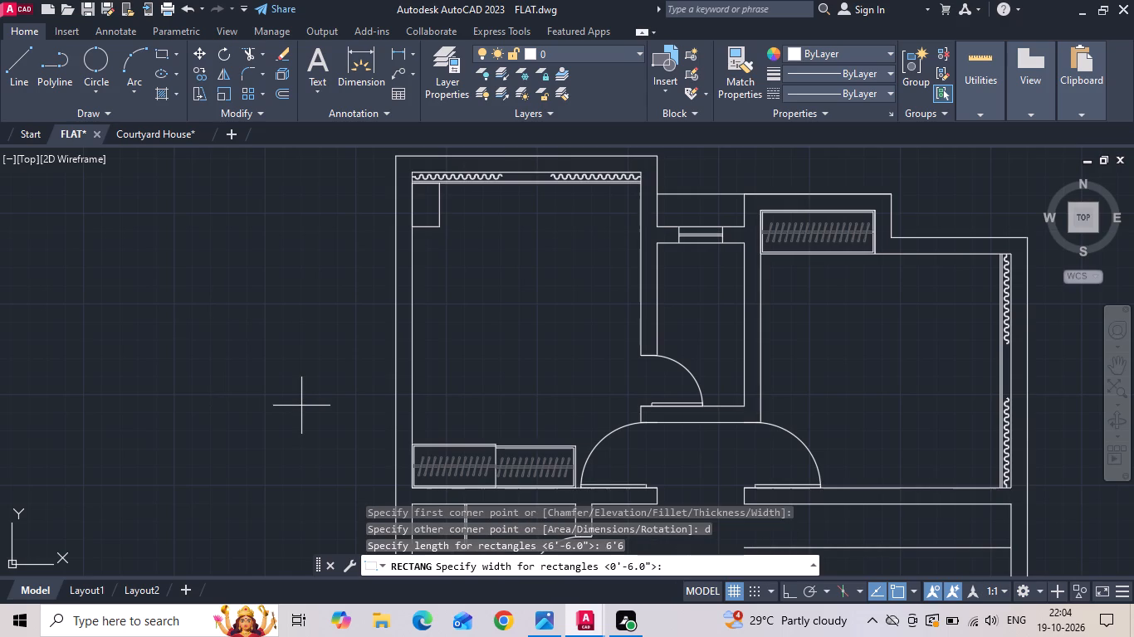
pyautogui.write("6'")
pyautogui.press('Return')
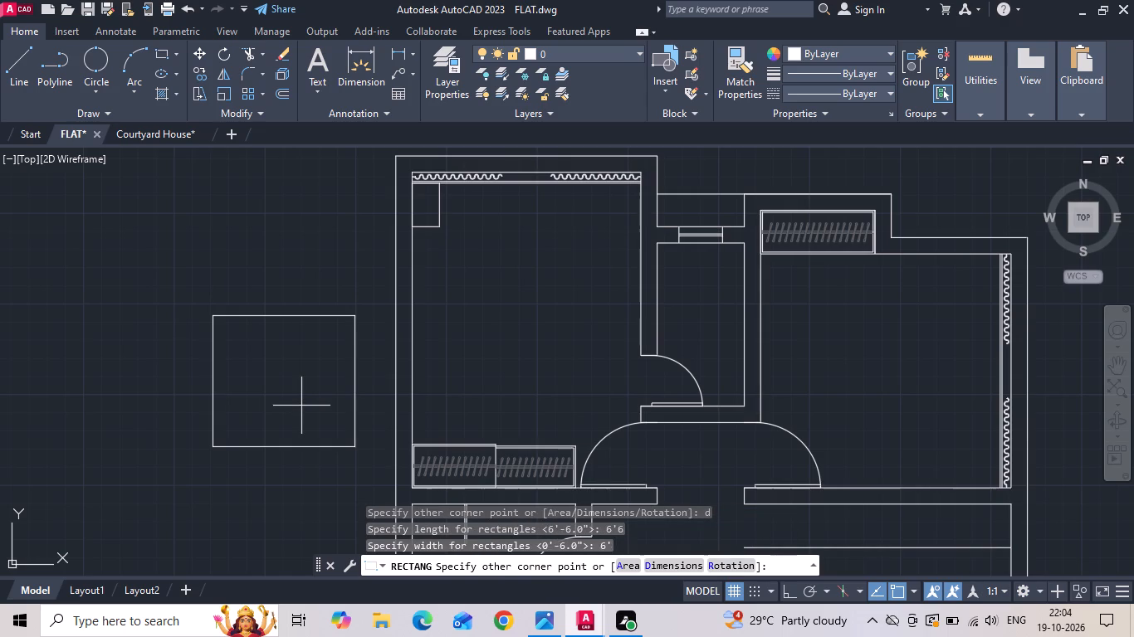
pyautogui.click(301, 406)
# Move the bed rectangle by its upper-left corner to the bedside table's lower-left corner on the master bedroom wall.
pyautogui.scroll(-3, 467, 204)
pyautogui.scroll(2, 180, 267)
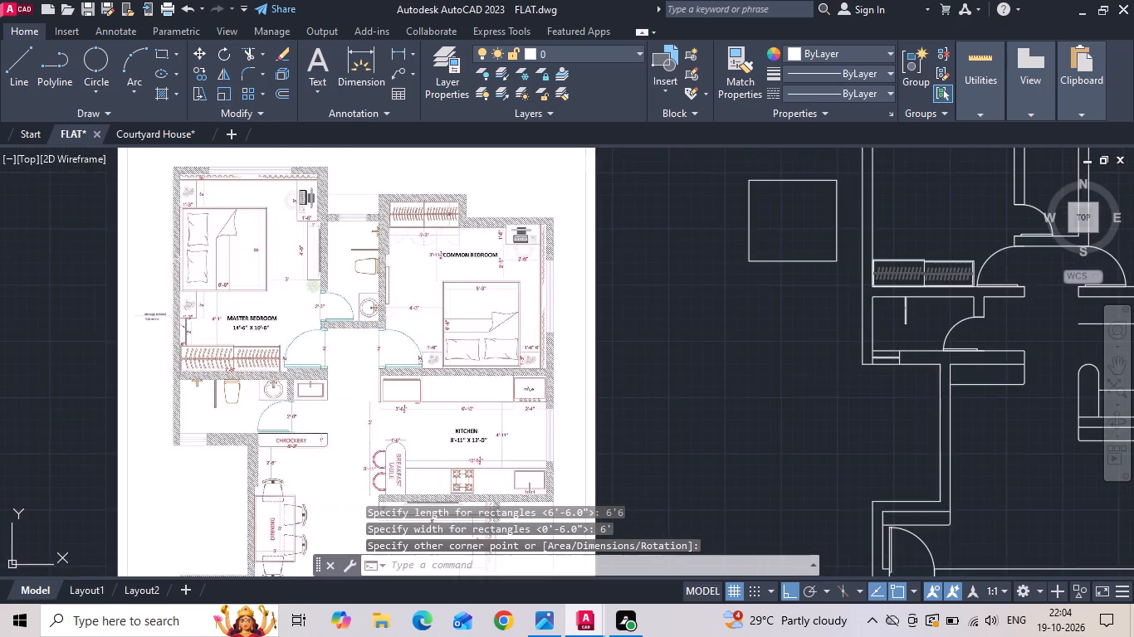
pyautogui.scroll(1, 202, 240)
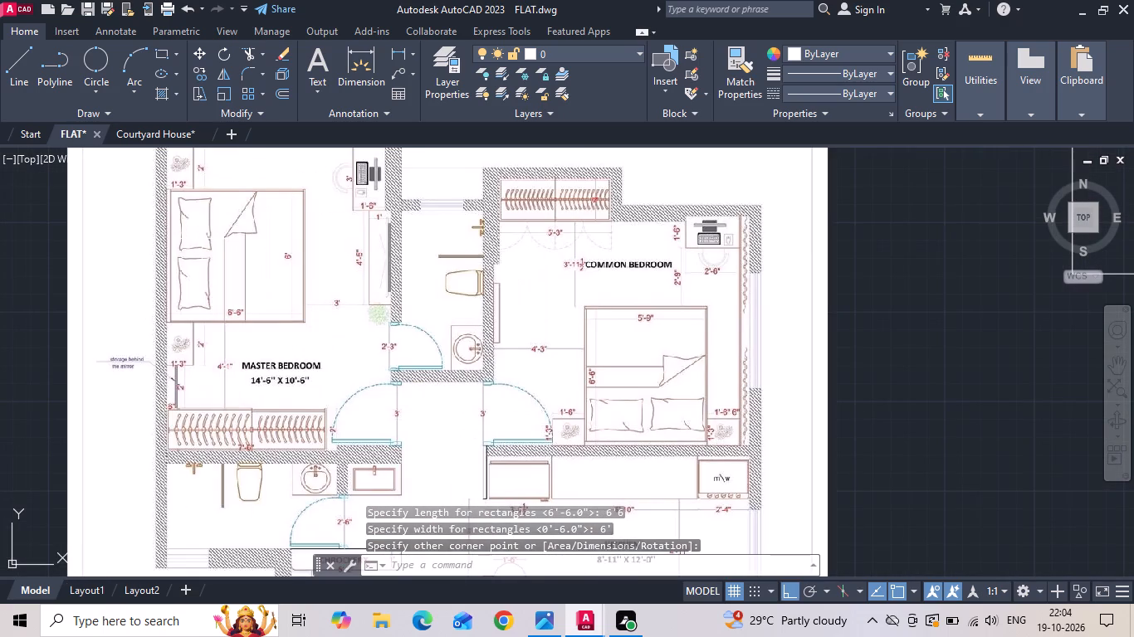
pyautogui.scroll(-2, 175, 294)
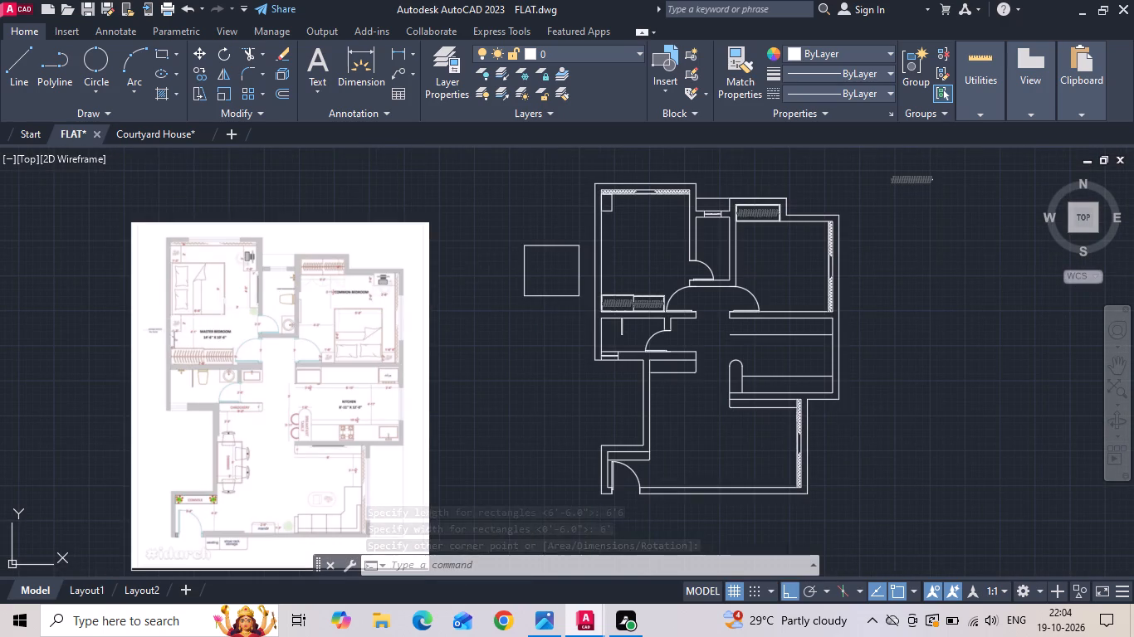
pyautogui.scroll(2, 579, 222)
pyautogui.moveTo(519, 261); pyautogui.dragTo(496, 322)
pyautogui.click(486, 347)
pyautogui.rightClick(486, 347)
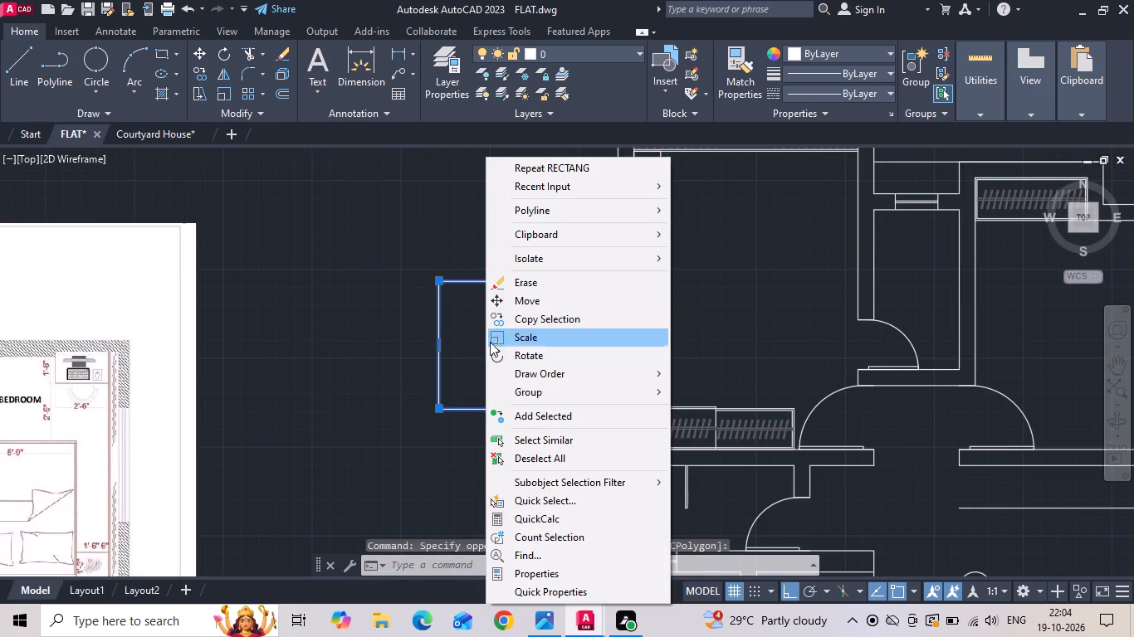
pyautogui.click(515, 303)
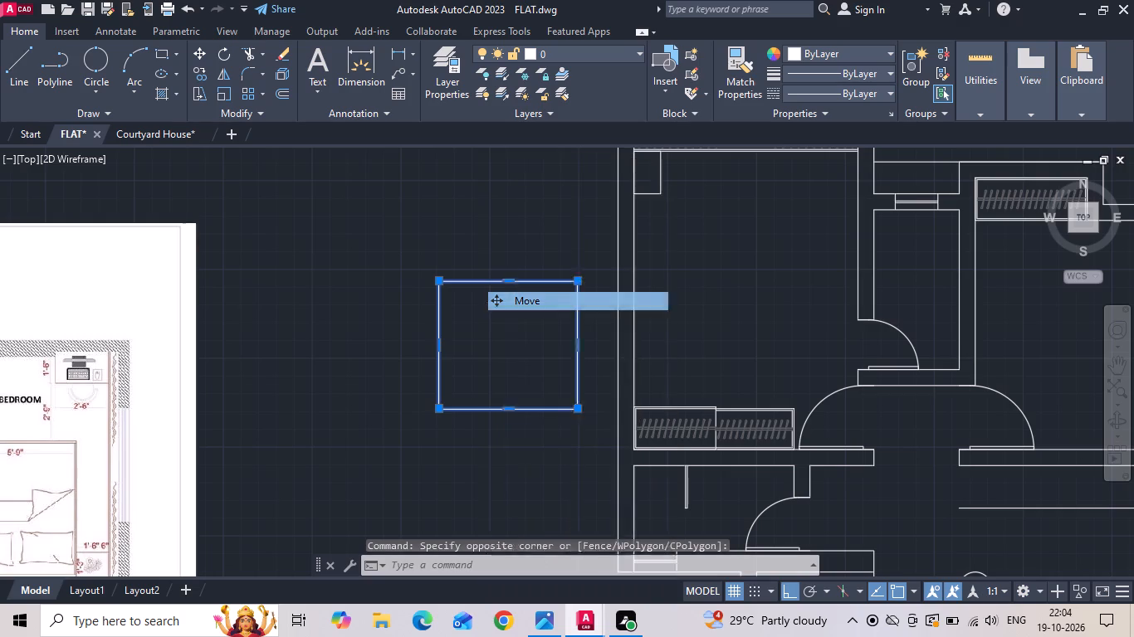
pyautogui.scroll(2, 462, 271)
pyautogui.click(400, 299)
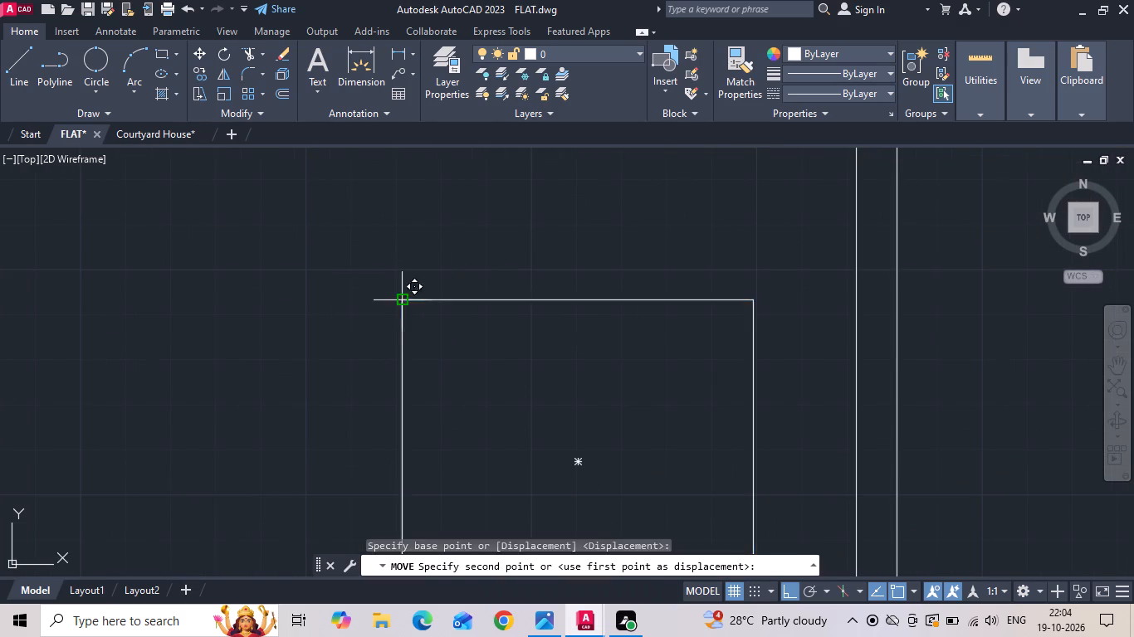
pyautogui.scroll(-2, 347, 390)
pyautogui.scroll(2, 558, 250)
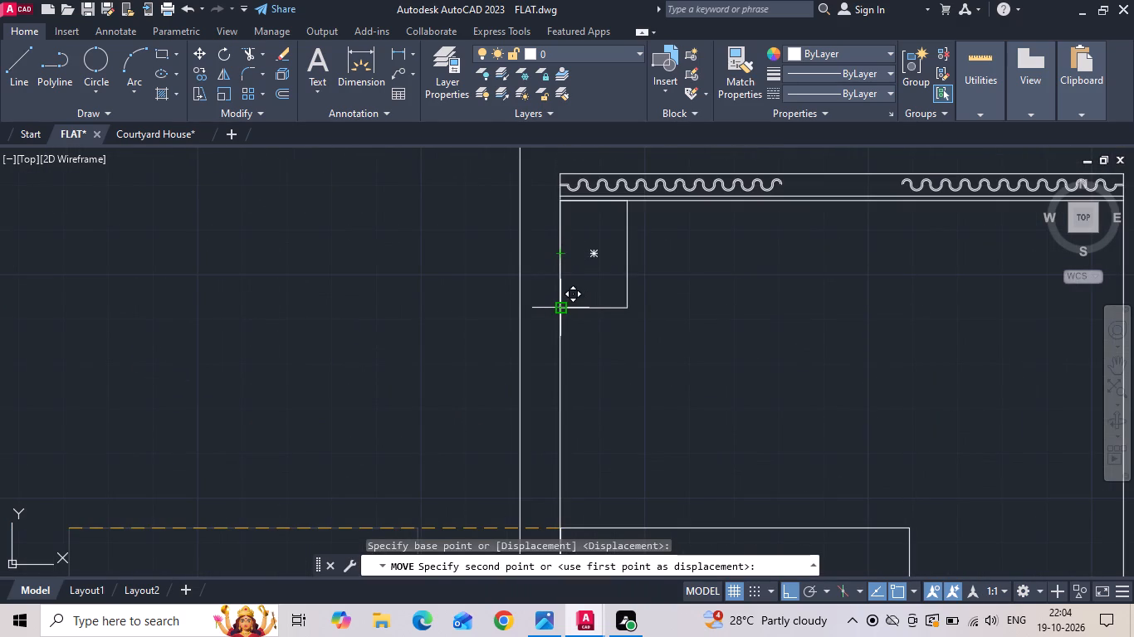
pyautogui.click(560, 308)
# Mirror the bedside table about a horizontal line through the bed's left edge midpoint, keeping the original.
pyautogui.scroll(-2, 640, 294)
pyautogui.moveTo(83, 411); pyautogui.dragTo(688, 197, button='middle')
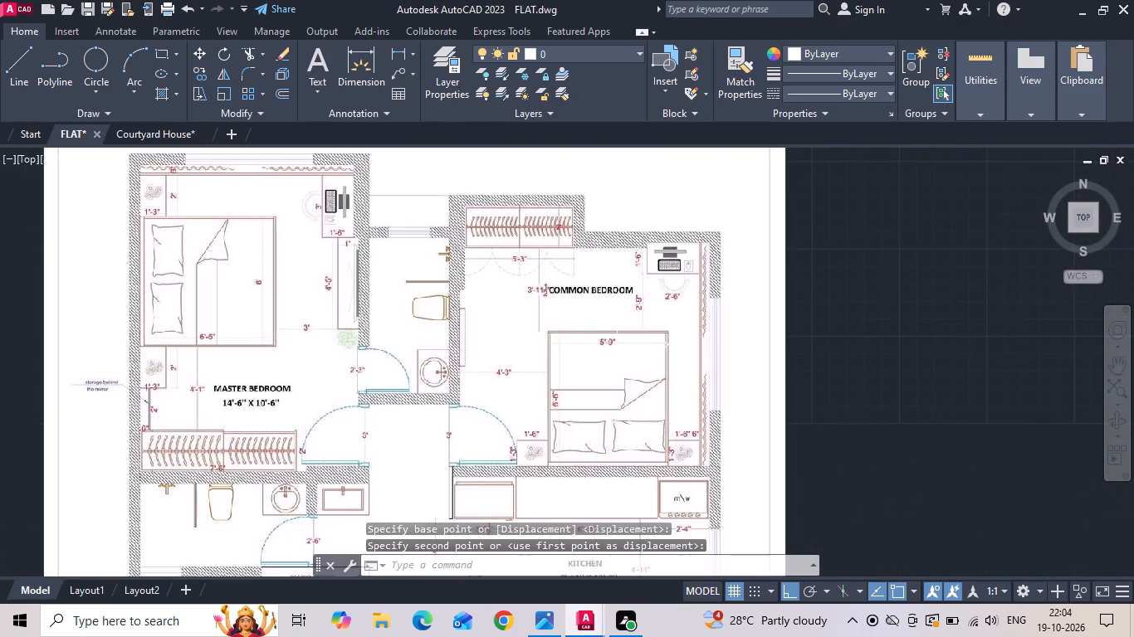
pyautogui.scroll(-2, 103, 371)
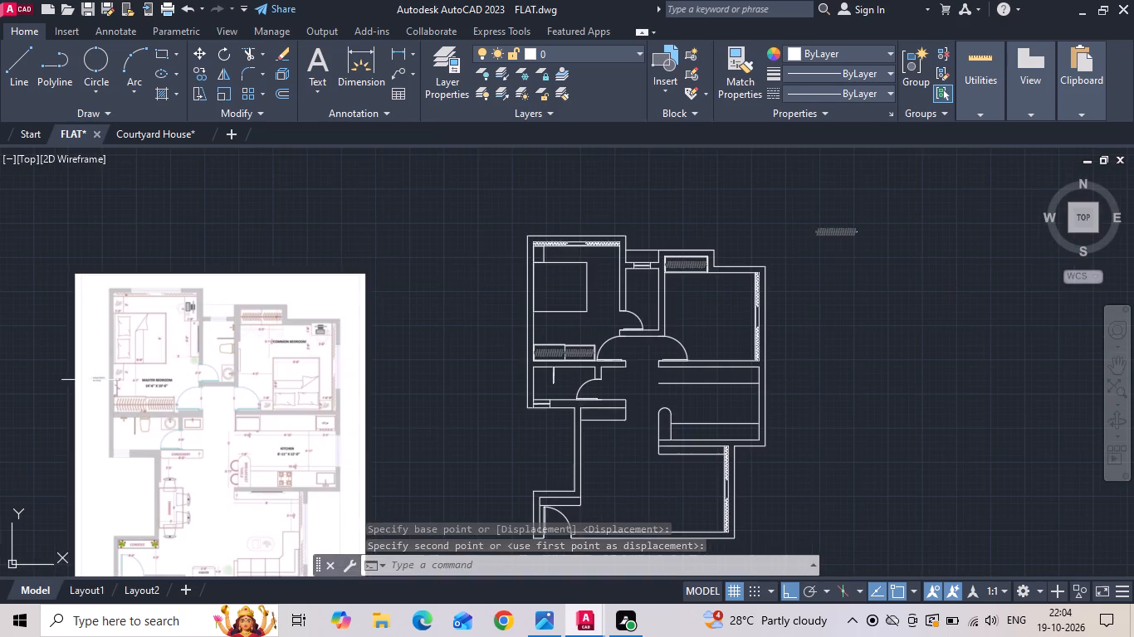
pyautogui.scroll(3, 500, 249)
pyautogui.click(579, 263)
pyautogui.click(566, 248)
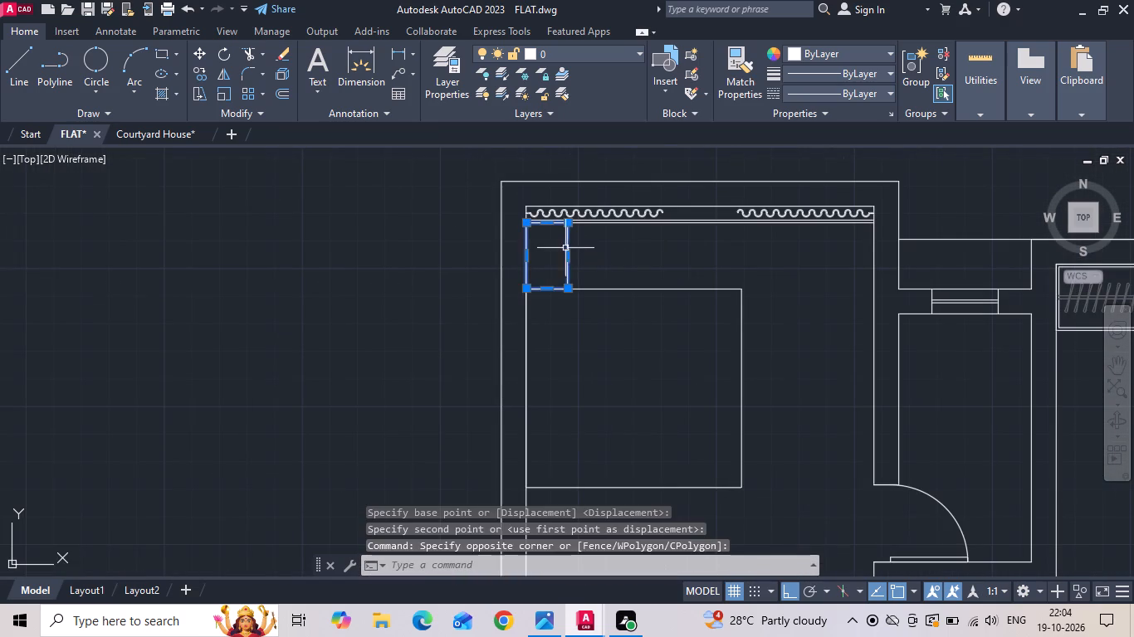
pyautogui.press('m')
pyautogui.press('i')
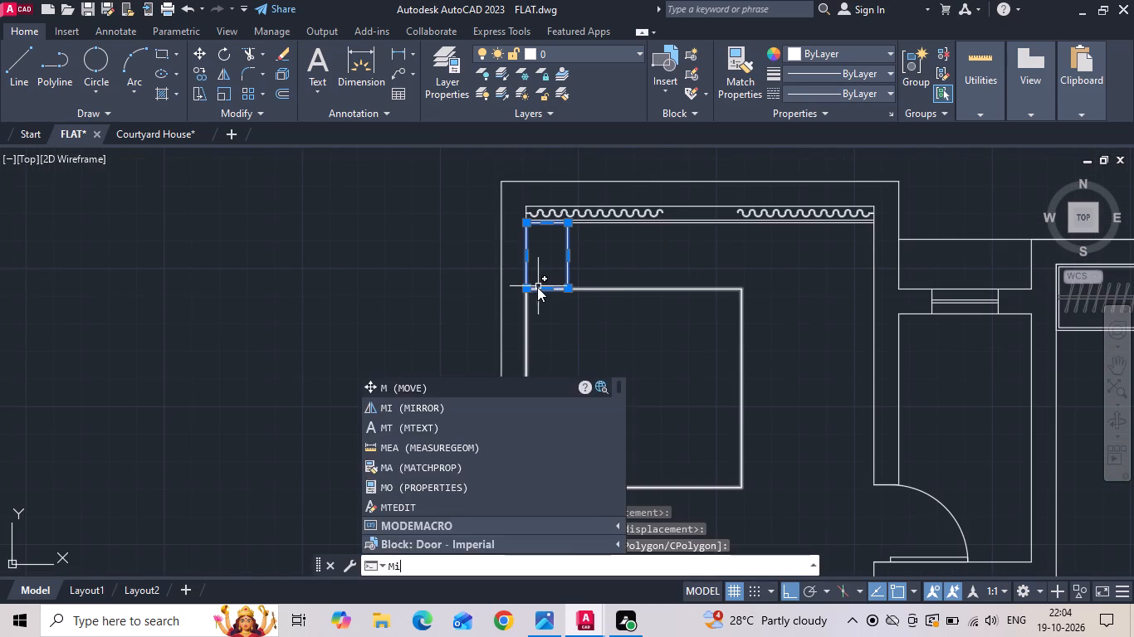
pyautogui.press('space')
pyautogui.moveTo(525, 386); pyautogui.dragTo(524, 393)
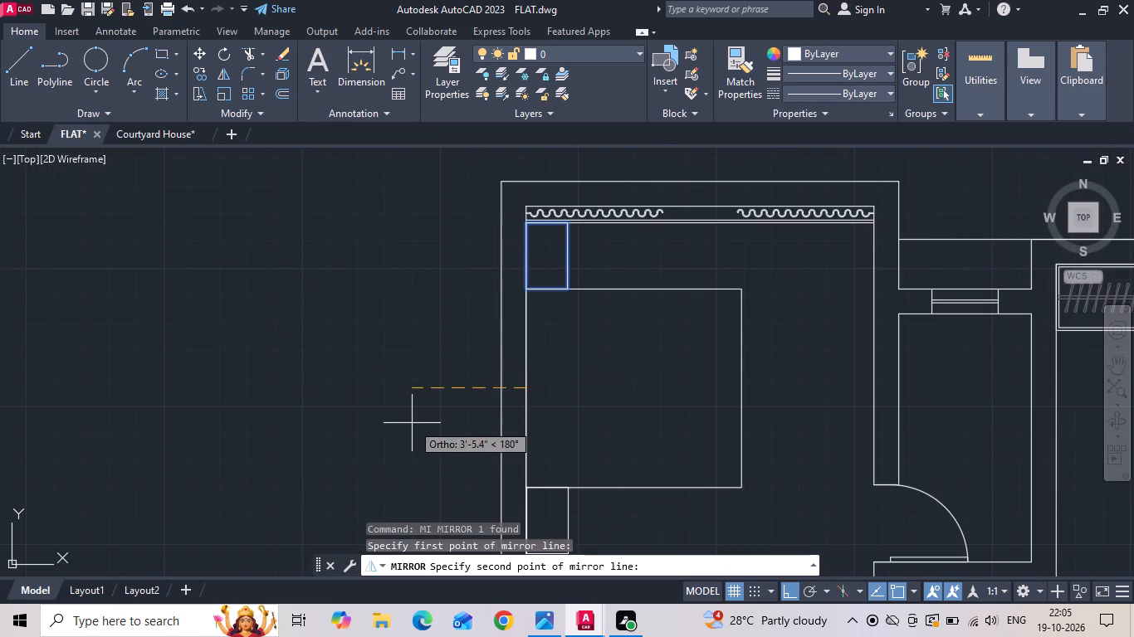
pyautogui.click(412, 423)
pyautogui.write('n')
pyautogui.press('space')
# Check the reference image and measure the gap between the lower bedside table and the wardrobe.
pyautogui.scroll(-3, 568, 323)
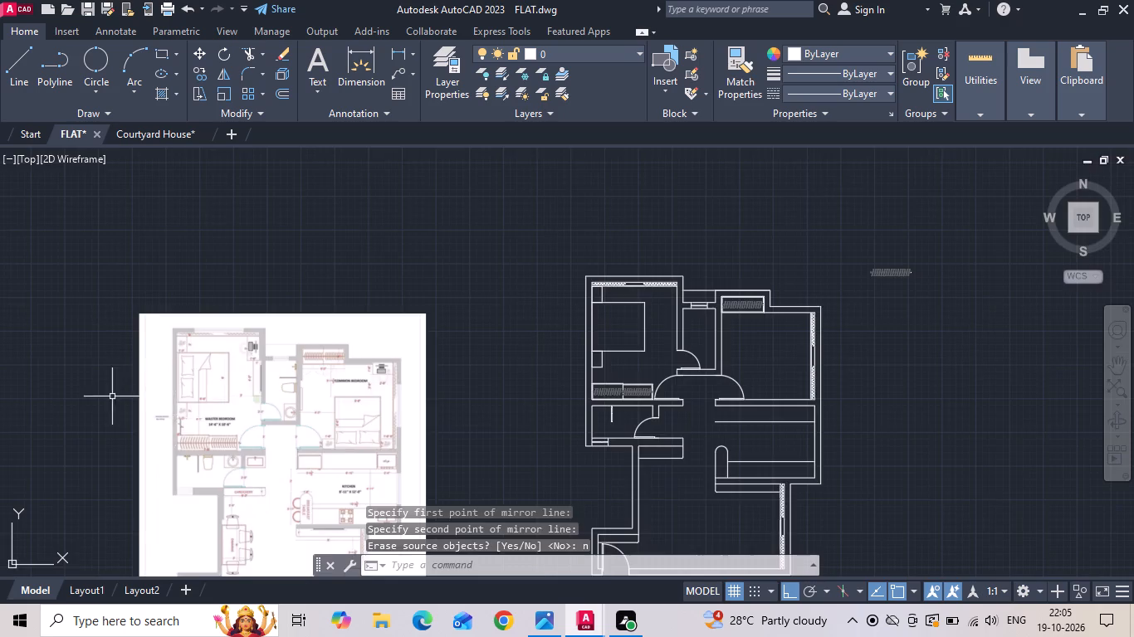
pyautogui.scroll(1, 113, 394)
pyautogui.scroll(2, 219, 403)
pyautogui.moveTo(222, 378); pyautogui.dragTo(227, 321, button='middle')
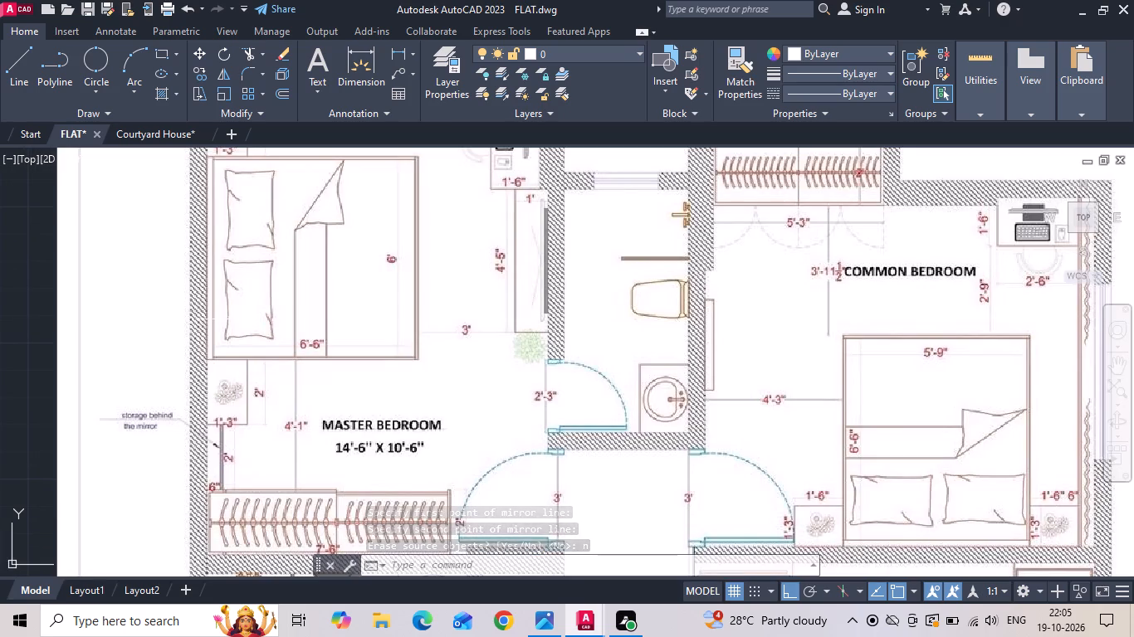
pyautogui.scroll(-2, 158, 338)
pyautogui.scroll(1, 920, 309)
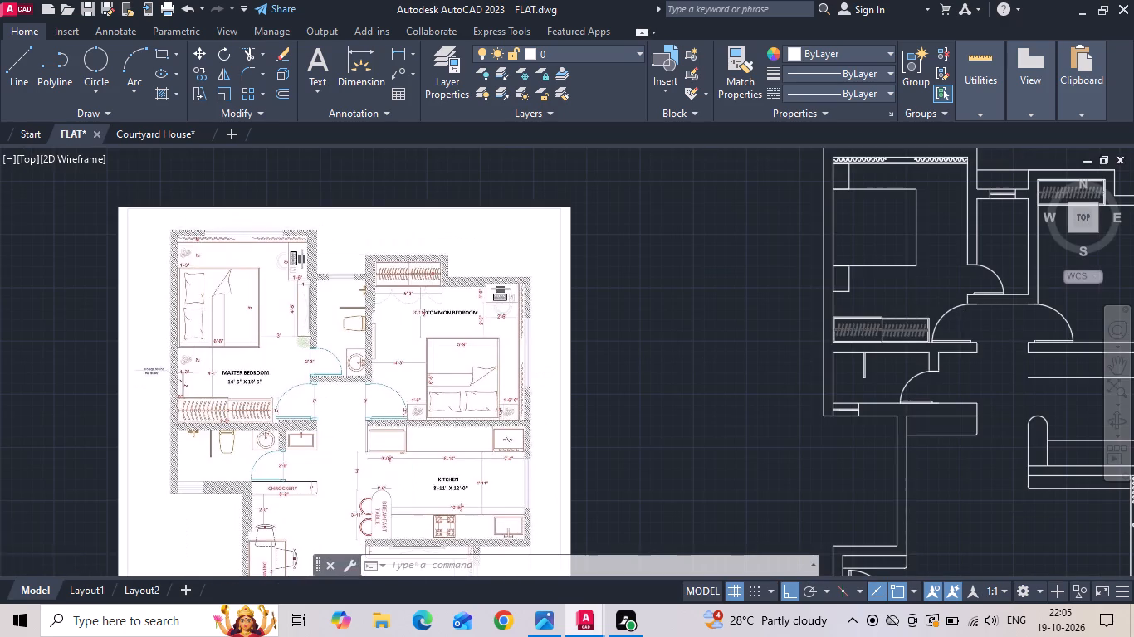
pyautogui.scroll(2, 920, 309)
pyautogui.click(399, 48)
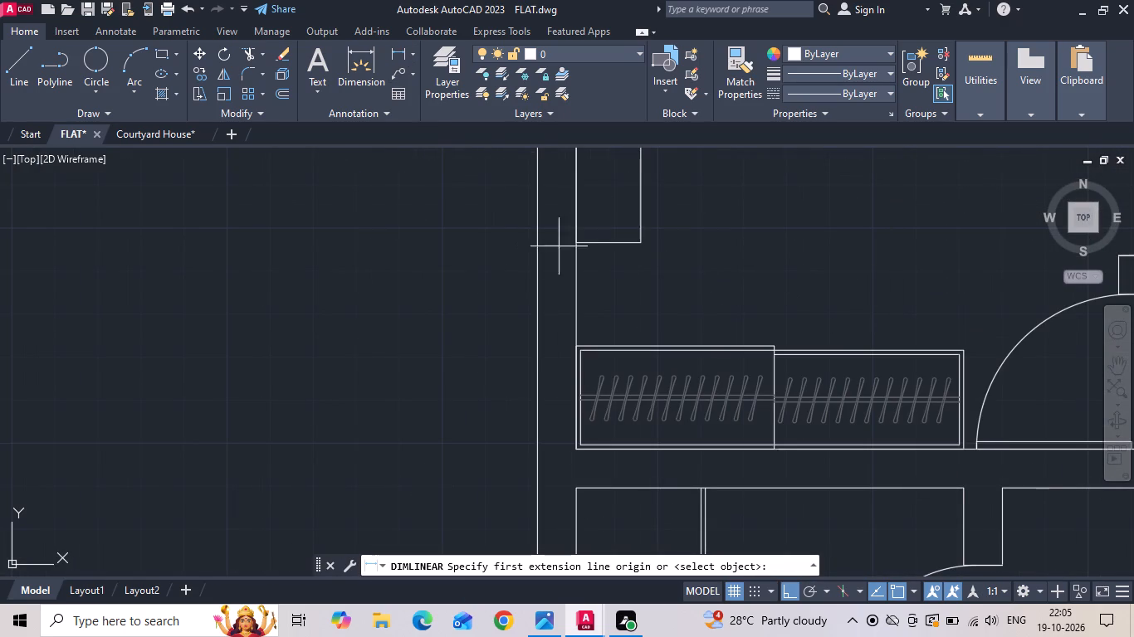
pyautogui.moveTo(616, 242); pyautogui.dragTo(617, 254)
pyautogui.click(616, 347)
pyautogui.press('Escape')
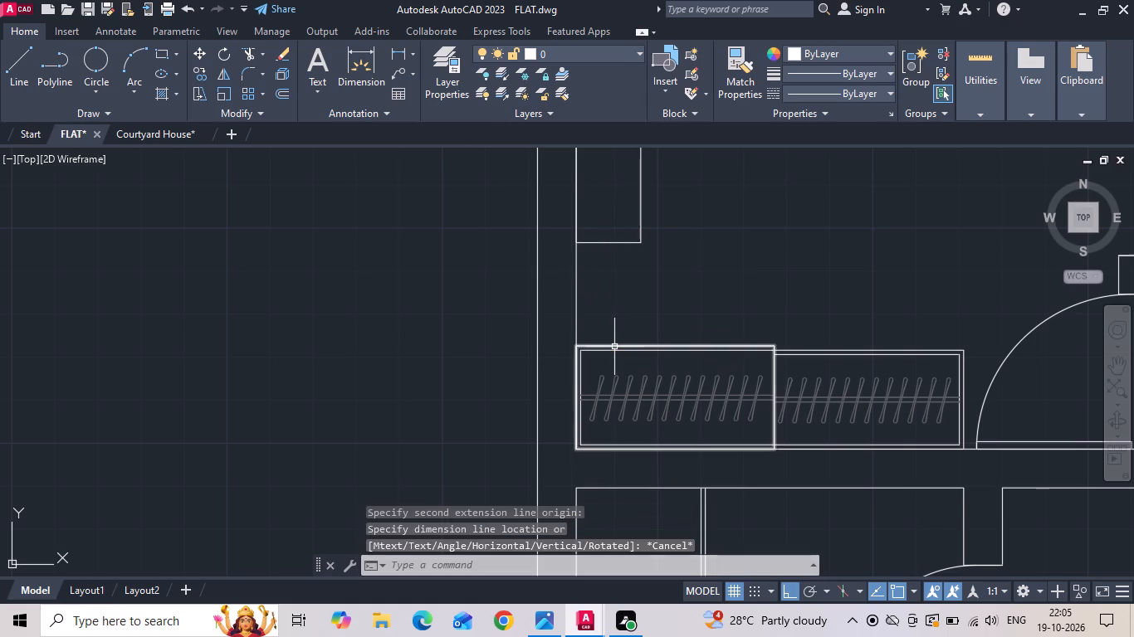
# Offset the master bedroom's inner left wall line 6" into the room.
pyautogui.write('o')
pyautogui.press('space')
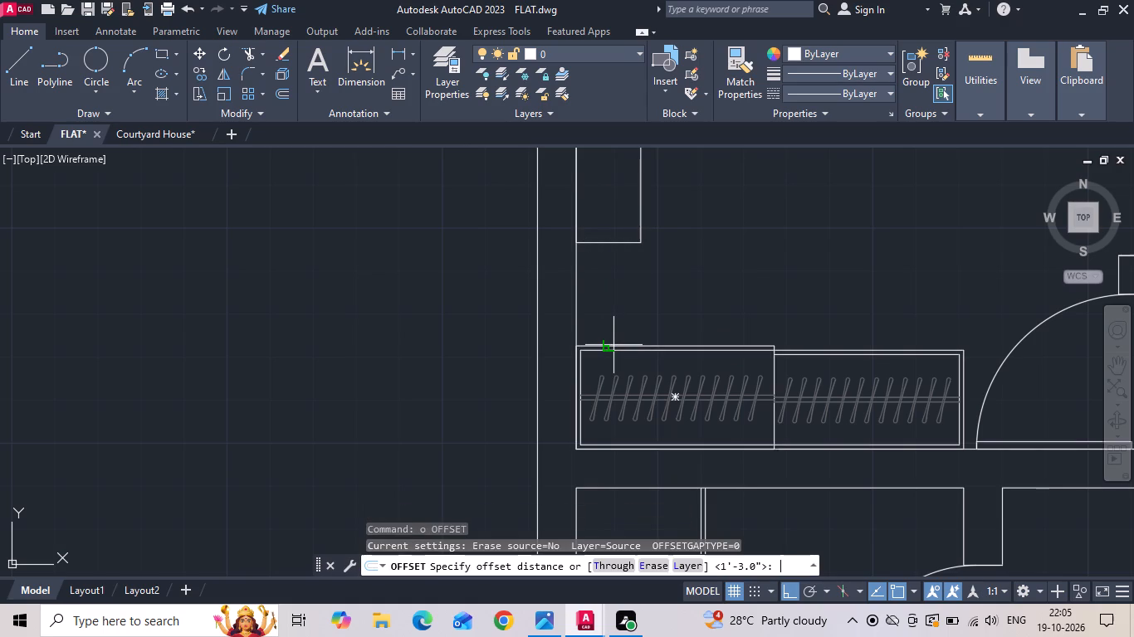
pyautogui.press('6')
pyautogui.press('space')
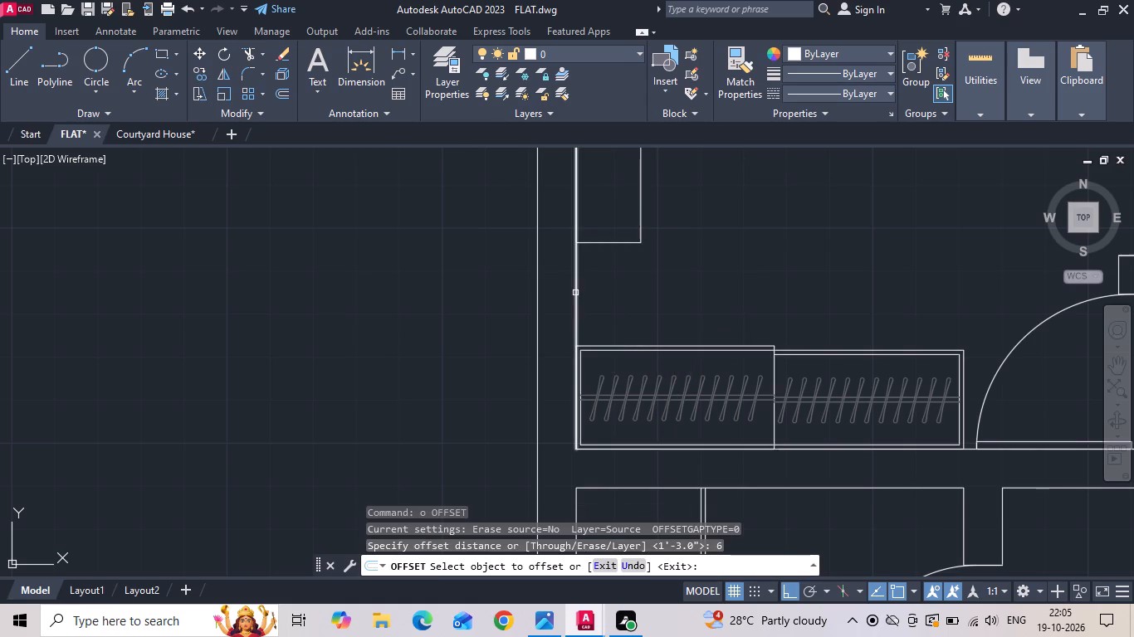
pyautogui.click(574, 290)
pyautogui.click(575, 290)
pyautogui.click(618, 274)
pyautogui.press('Escape')
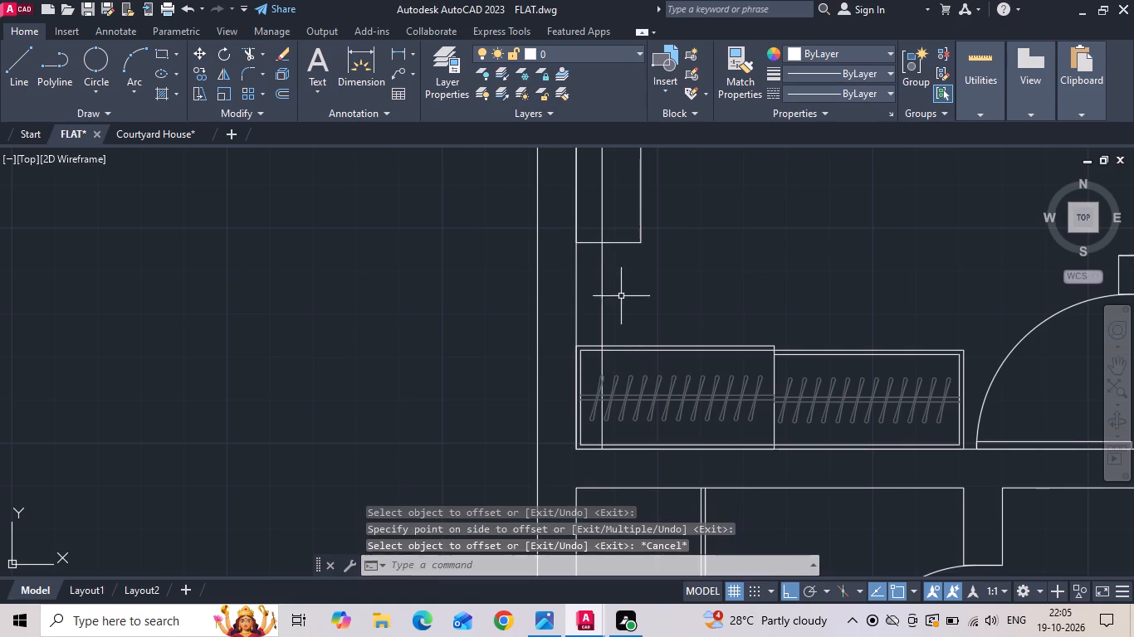
# Trim the 6" offset wall line at the wardrobe and lower bedside table, and erase the piece left inside the wardrobe.
pyautogui.press('t')
pyautogui.press('r')
pyautogui.press('space')
pyautogui.press('space')
pyautogui.scroll(3, 597, 362)
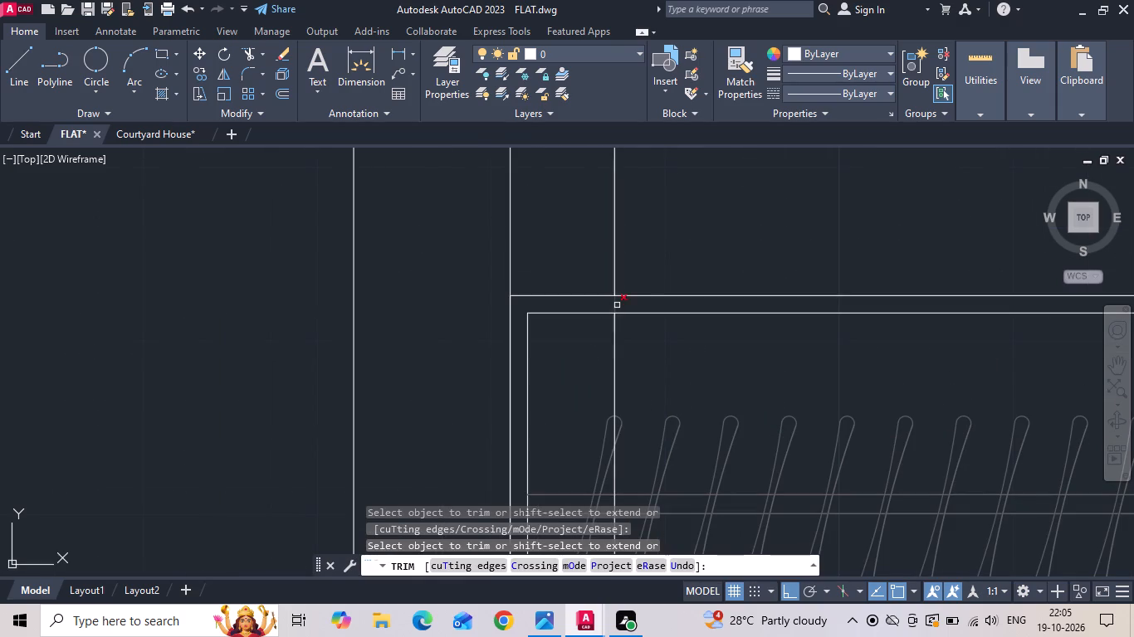
pyautogui.click(617, 305)
pyautogui.scroll(-2, 539, 353)
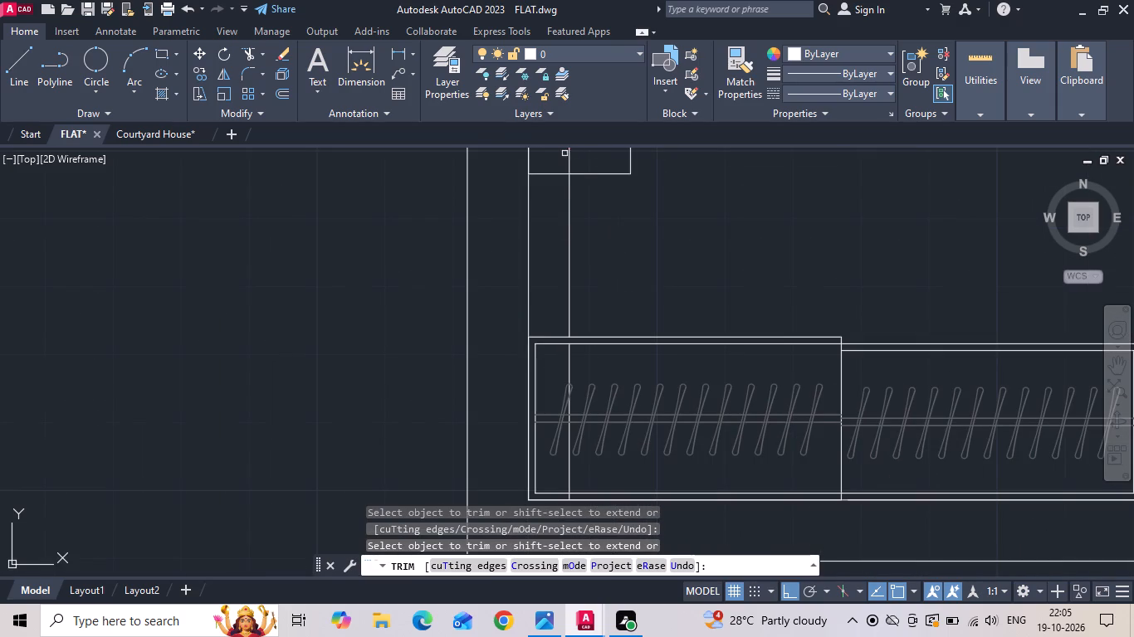
pyautogui.click(566, 156)
pyautogui.click(574, 162)
pyautogui.press('Escape')
pyautogui.click(576, 361)
pyautogui.click(550, 353)
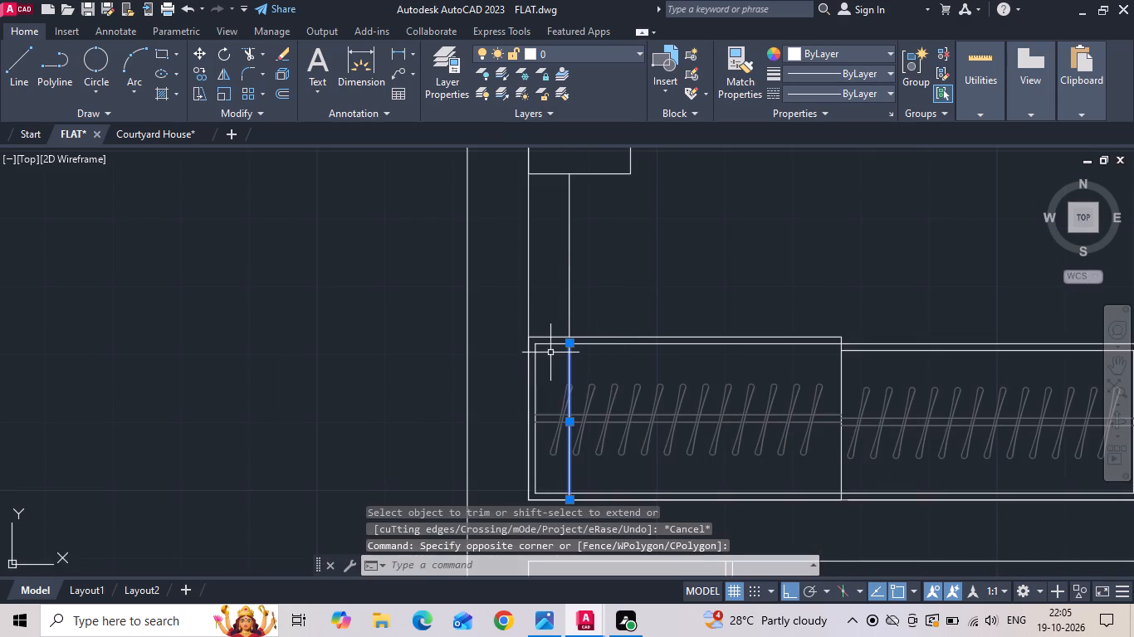
pyautogui.press('Delete')
# Offset the master bedroom's bed rectangle 1" inward.
pyautogui.scroll(-4, 586, 388)
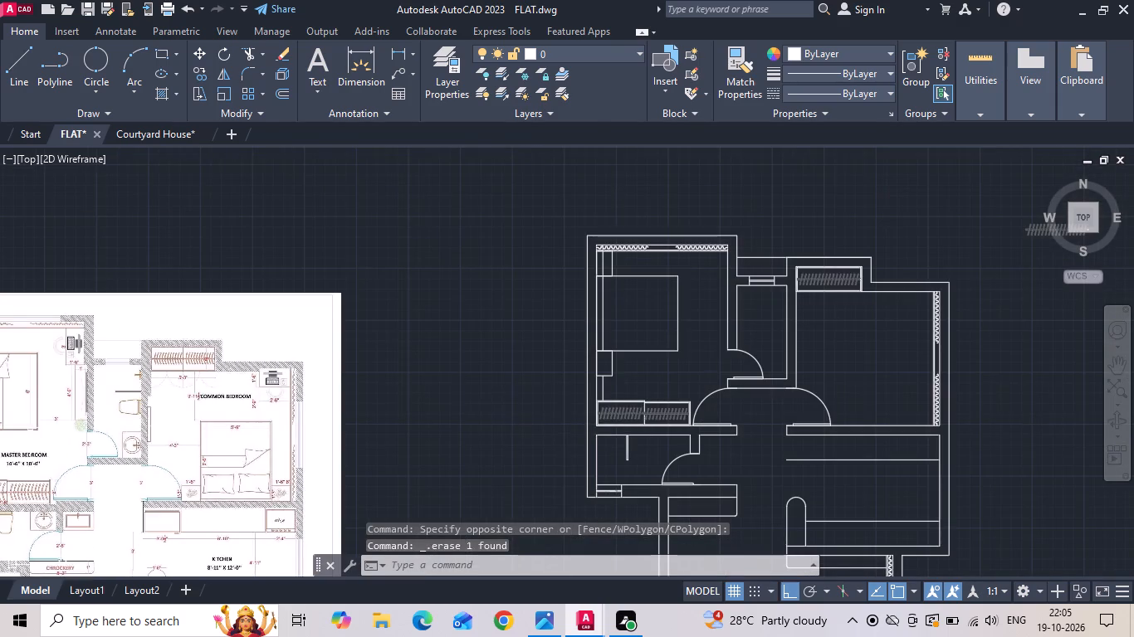
pyautogui.moveTo(37, 427); pyautogui.dragTo(176, 425, button='middle')
pyautogui.scroll(2, 102, 408)
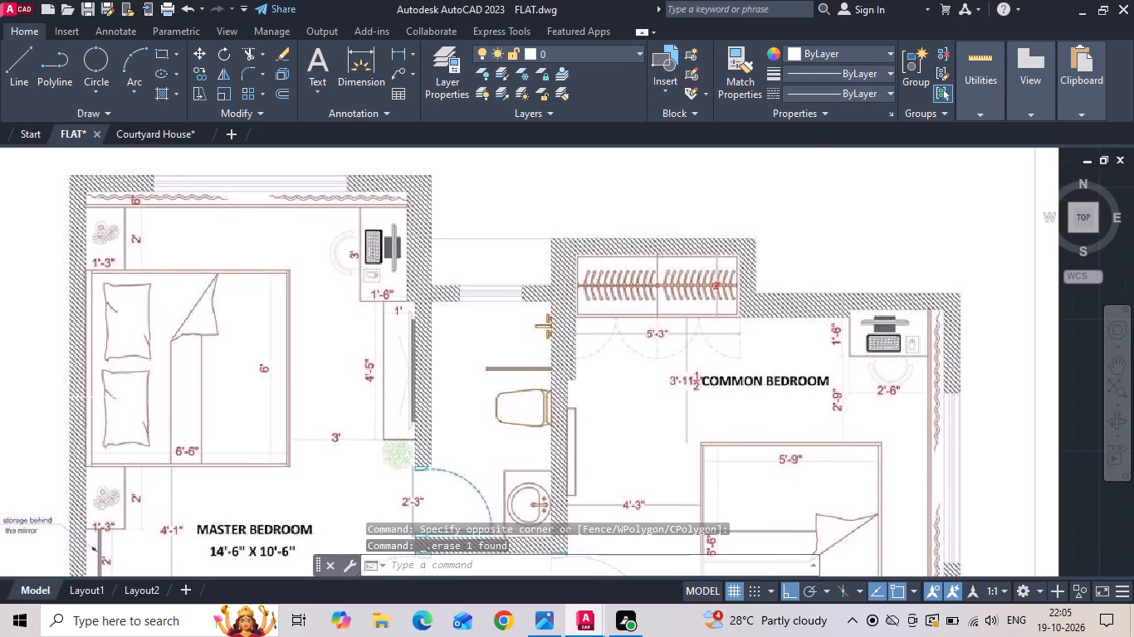
pyautogui.write('o')
pyautogui.press('space')
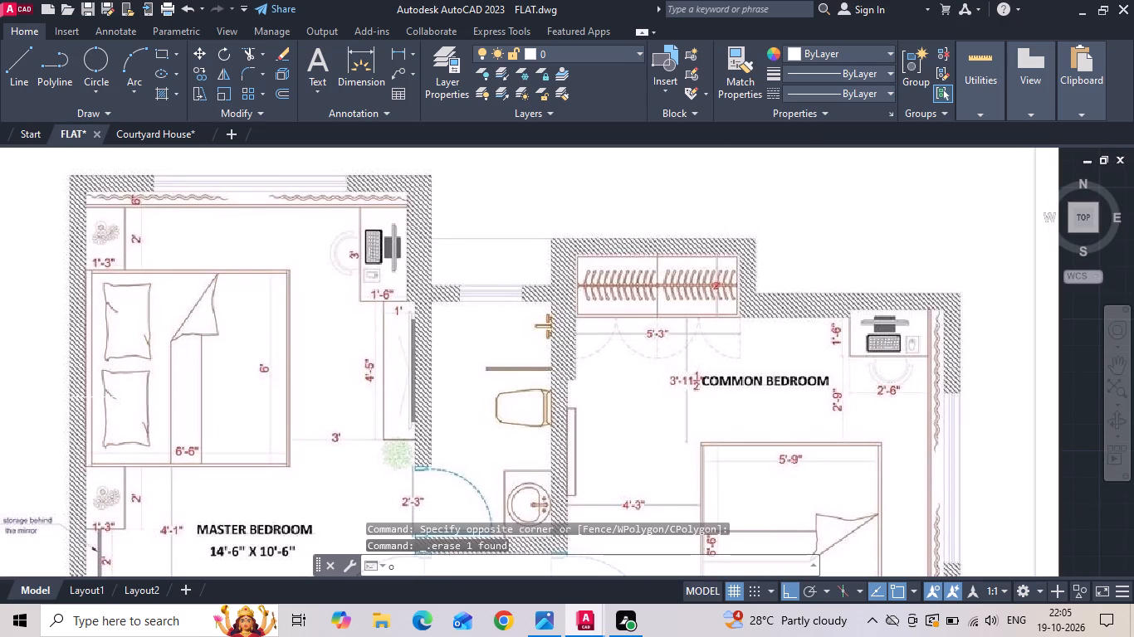
pyautogui.press('1')
pyautogui.press('space')
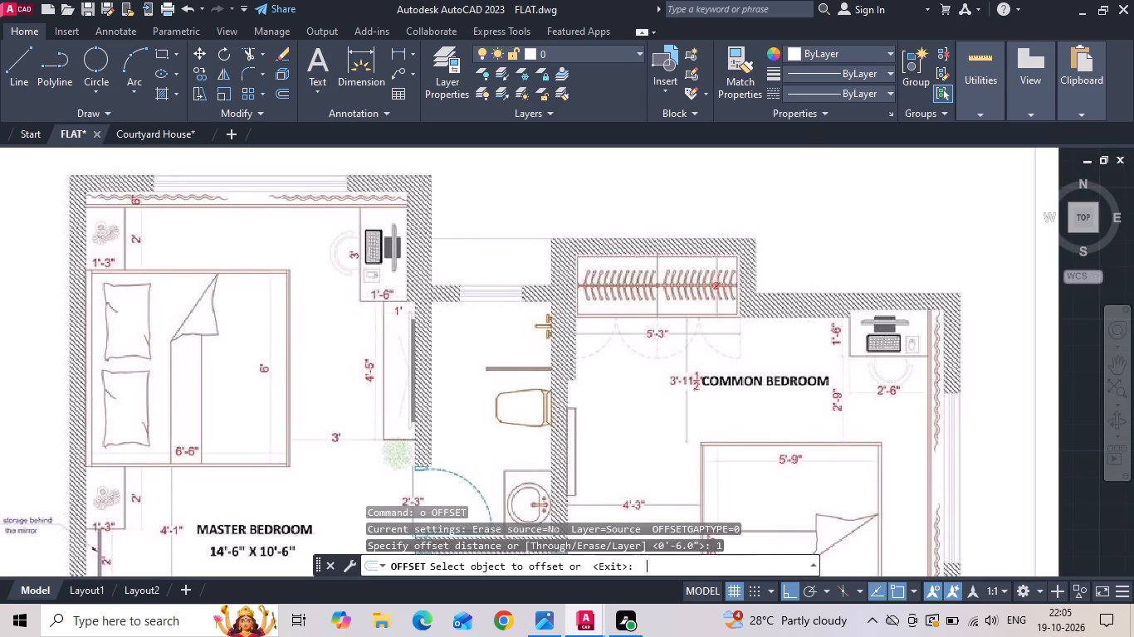
pyautogui.scroll(-2, 100, 395)
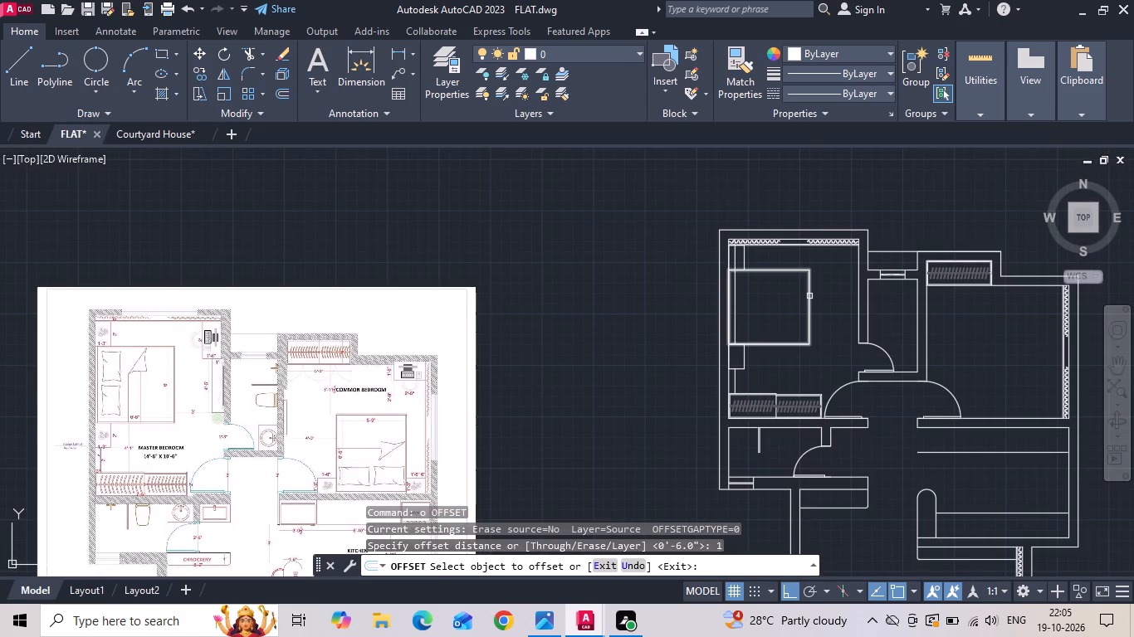
pyautogui.click(810, 296)
pyautogui.click(779, 303)
pyautogui.scroll(3, 725, 279)
pyautogui.press('Escape')
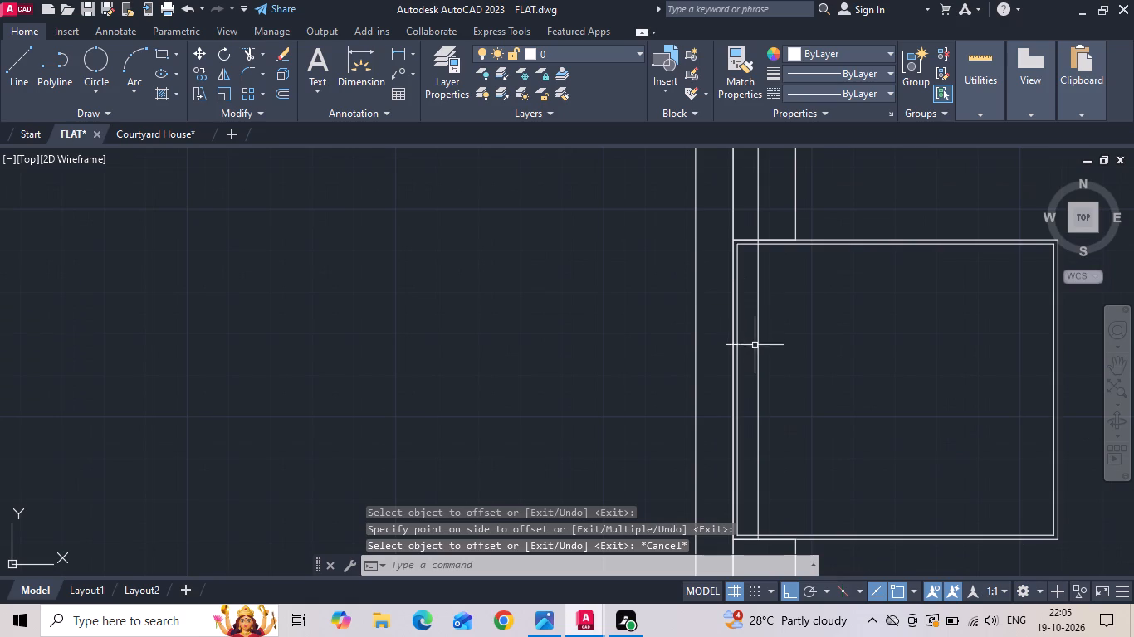
# Erase the leftover offset wall line running through the bed and the upper bedside table.
pyautogui.click(757, 365)
pyautogui.press('Delete')
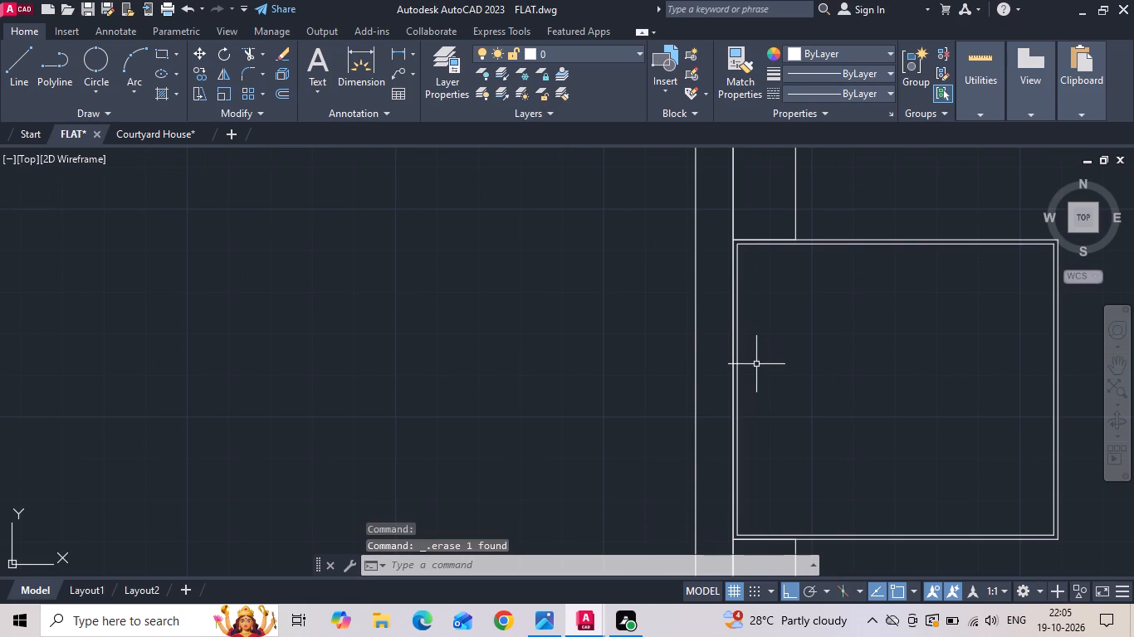
# Stretch the wall-side edge of the inner bed rectangle 1" further into the bed.
pyautogui.click(737, 340)
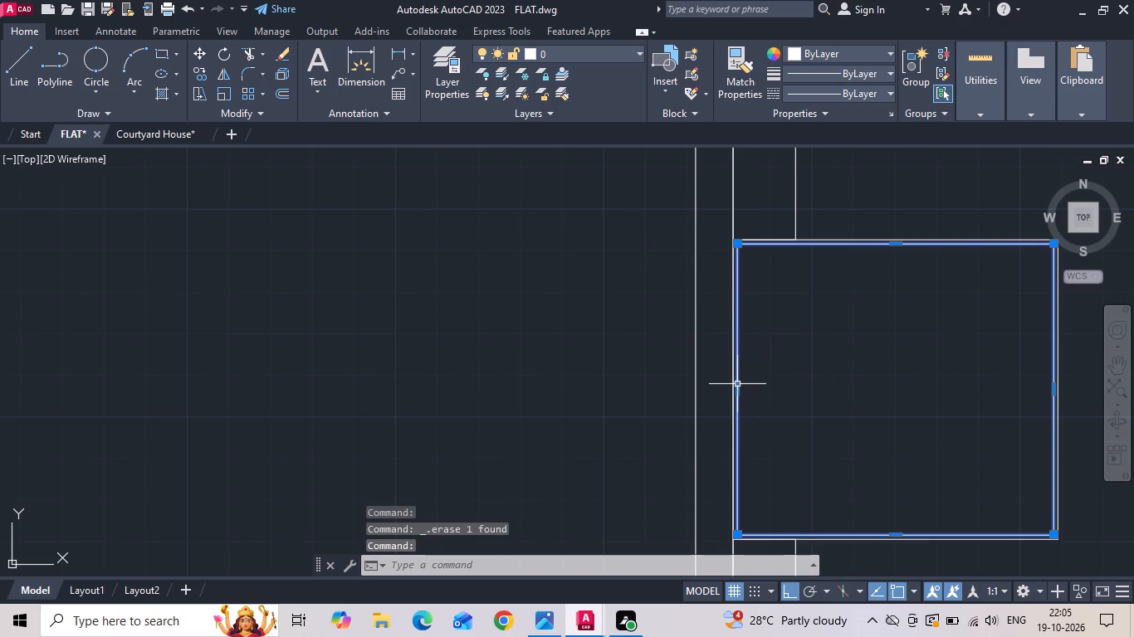
pyautogui.click(739, 387)
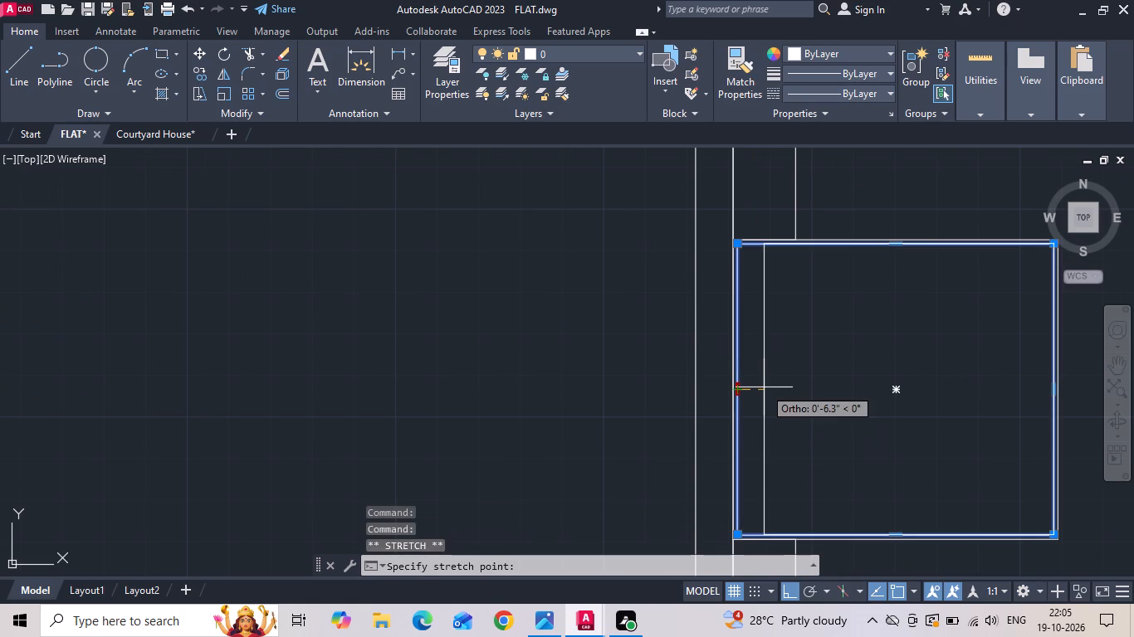
pyautogui.write('1')
pyautogui.press('space')
pyautogui.press('Escape')
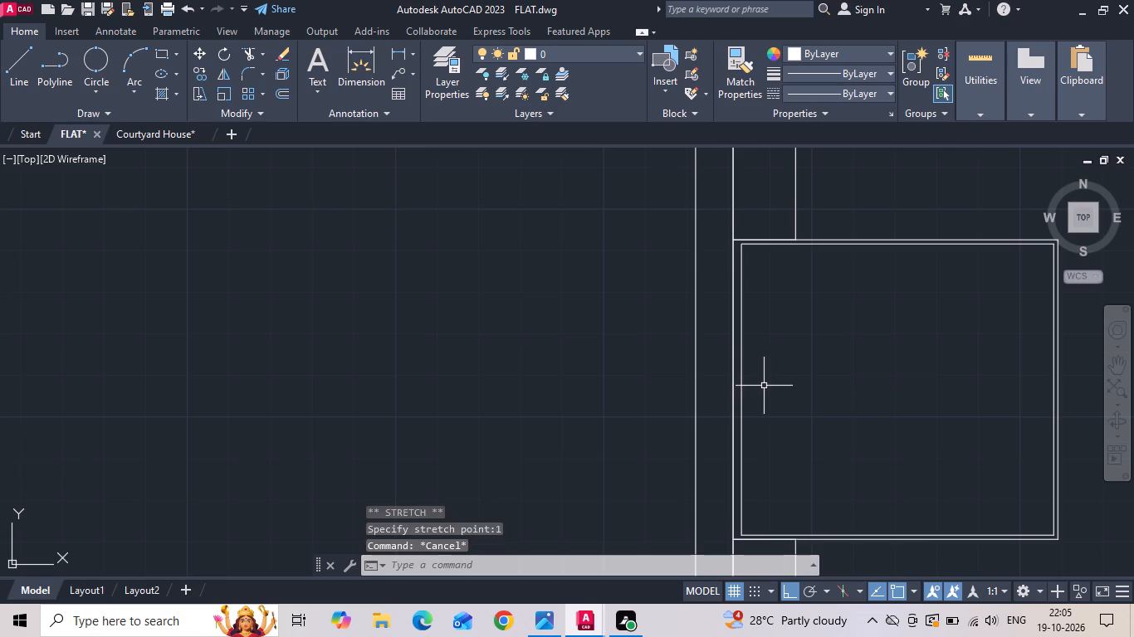
# Save the FLAT drawing.
pyautogui.scroll(-2, 645, 292)
pyautogui.moveTo(303, 349); pyautogui.dragTo(511, 267, button='middle')
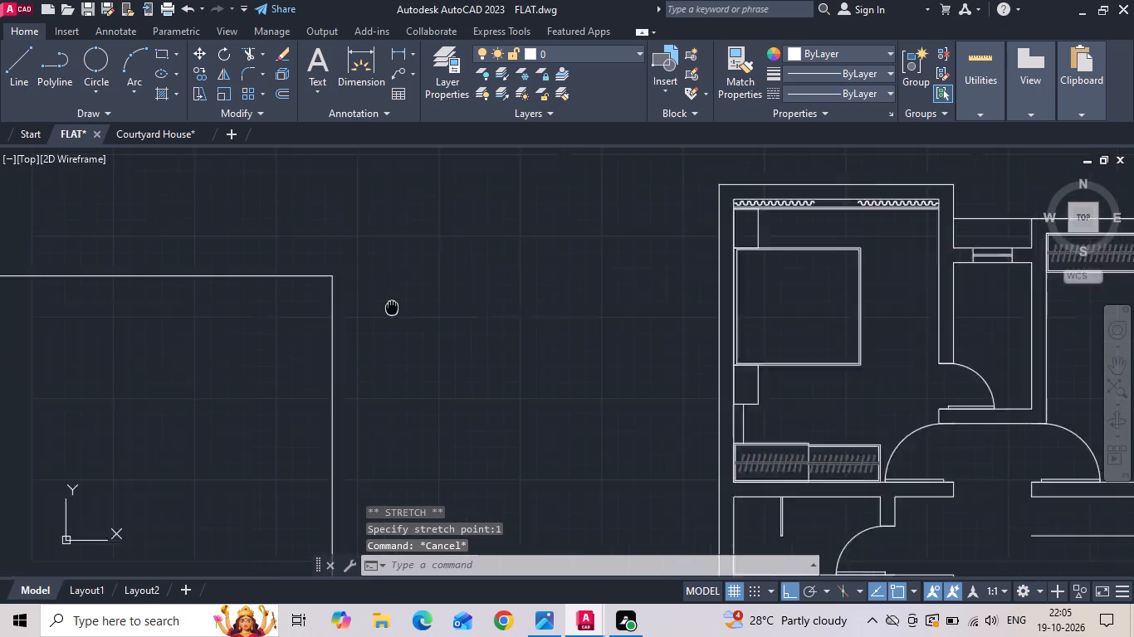
pyautogui.moveTo(511, 267); pyautogui.dragTo(623, 236, button='middle')
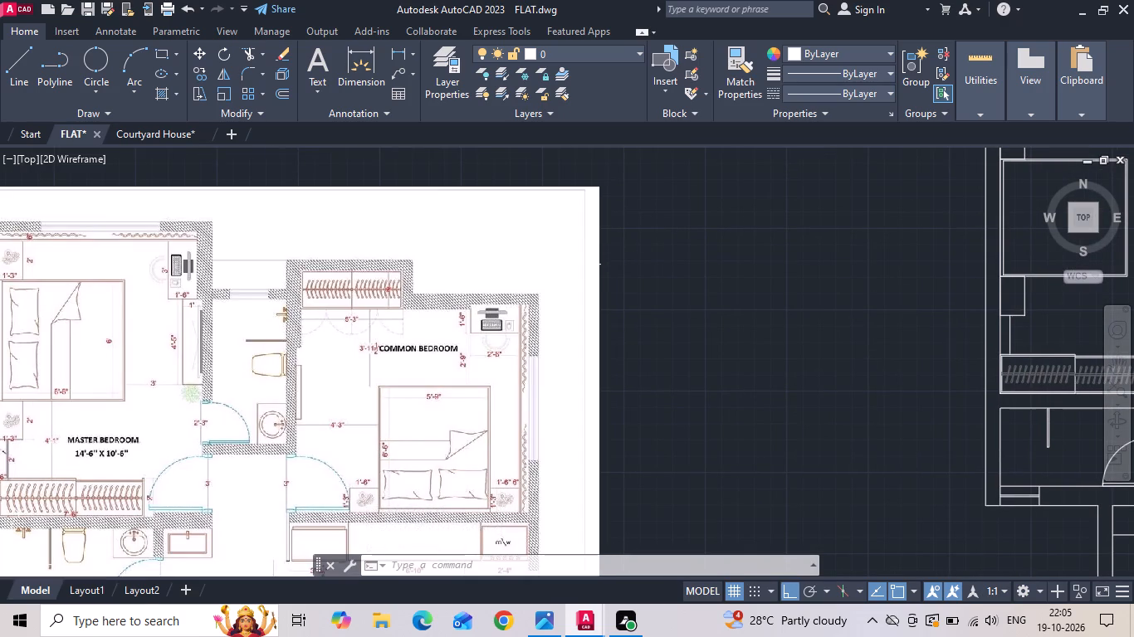
pyautogui.hotkey('ctrl', 's')
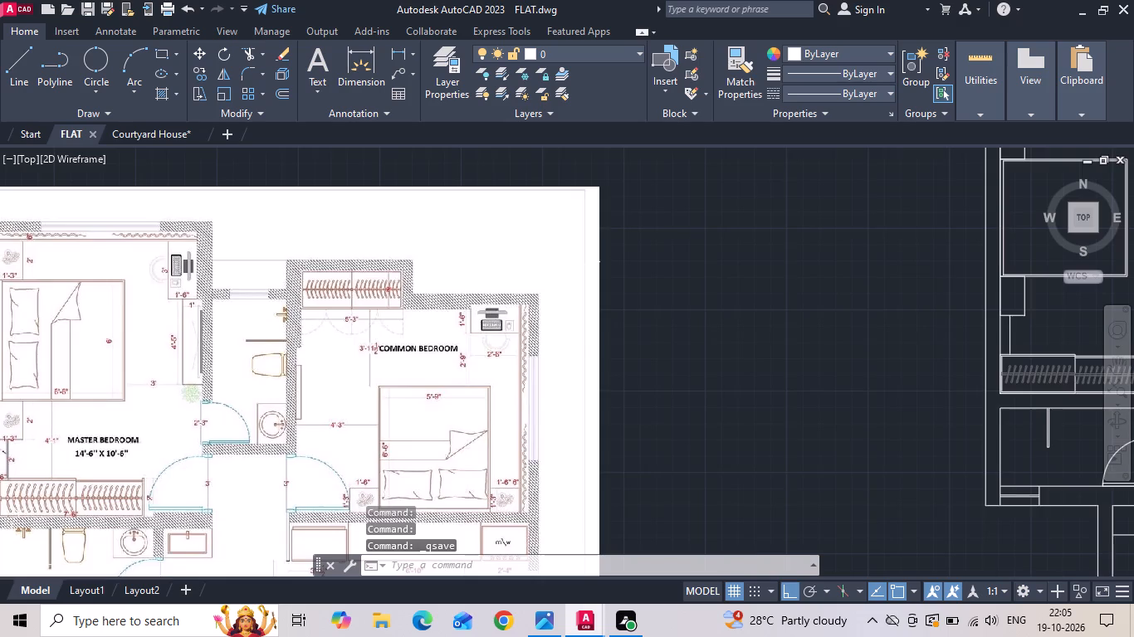
# Find and open the drawing "furniture blocks Unlimited (1)", accepting the default big font for the CHINA and HZ text styles.
pyautogui.scroll(-1, 569, 250)
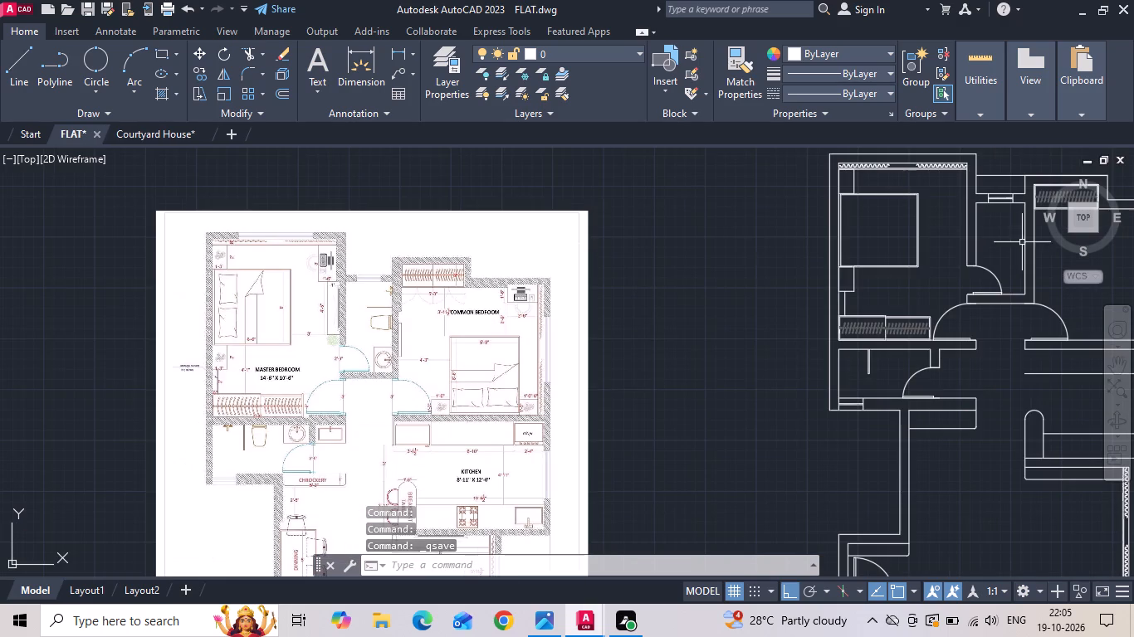
pyautogui.scroll(2, 937, 231)
pyautogui.scroll(-2, 558, 302)
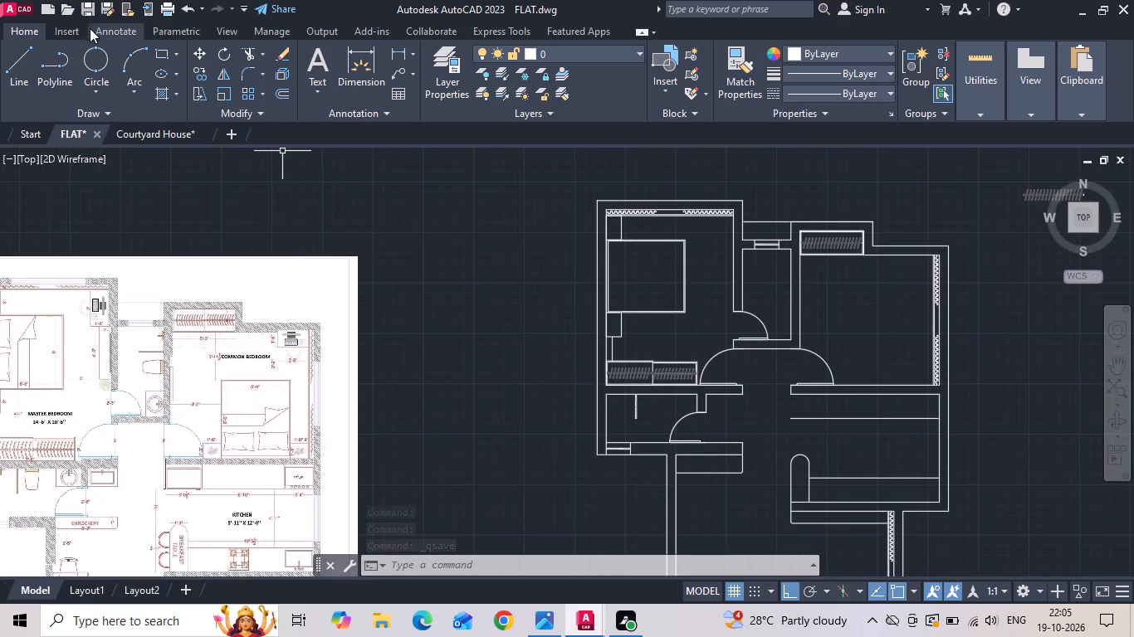
pyautogui.click(90, 630)
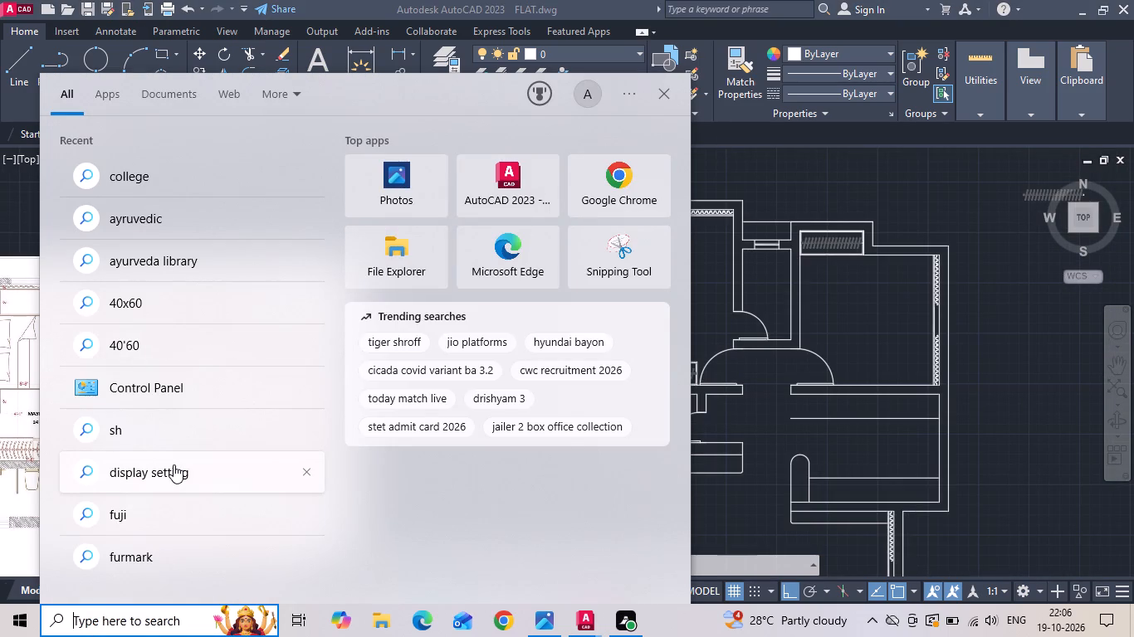
pyautogui.write('fur')
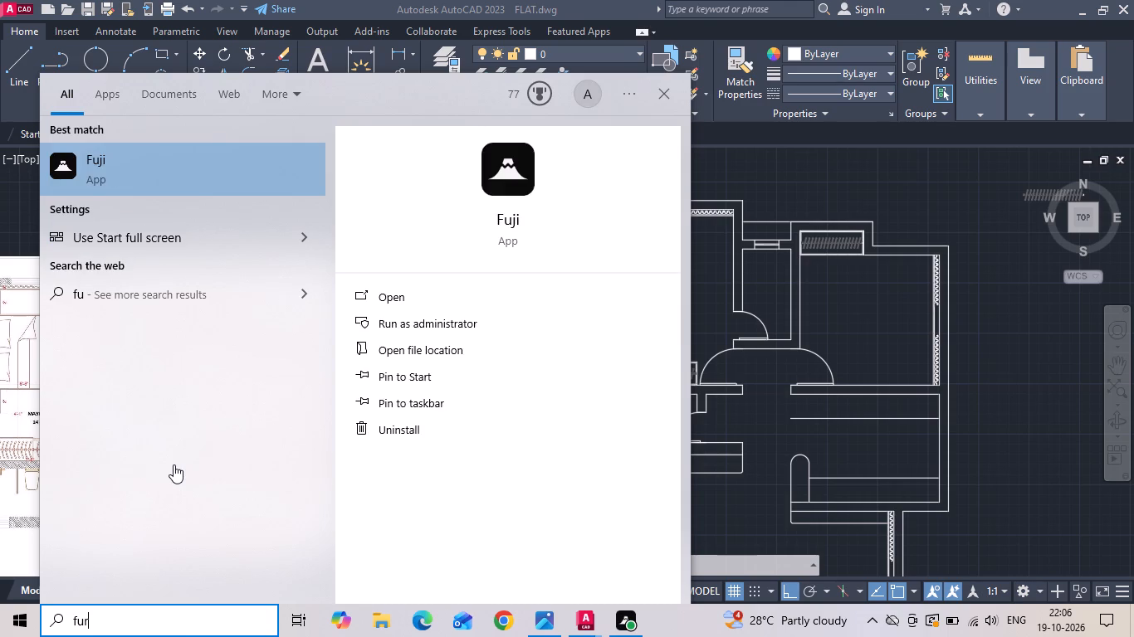
pyautogui.doubleClick(170, 304)
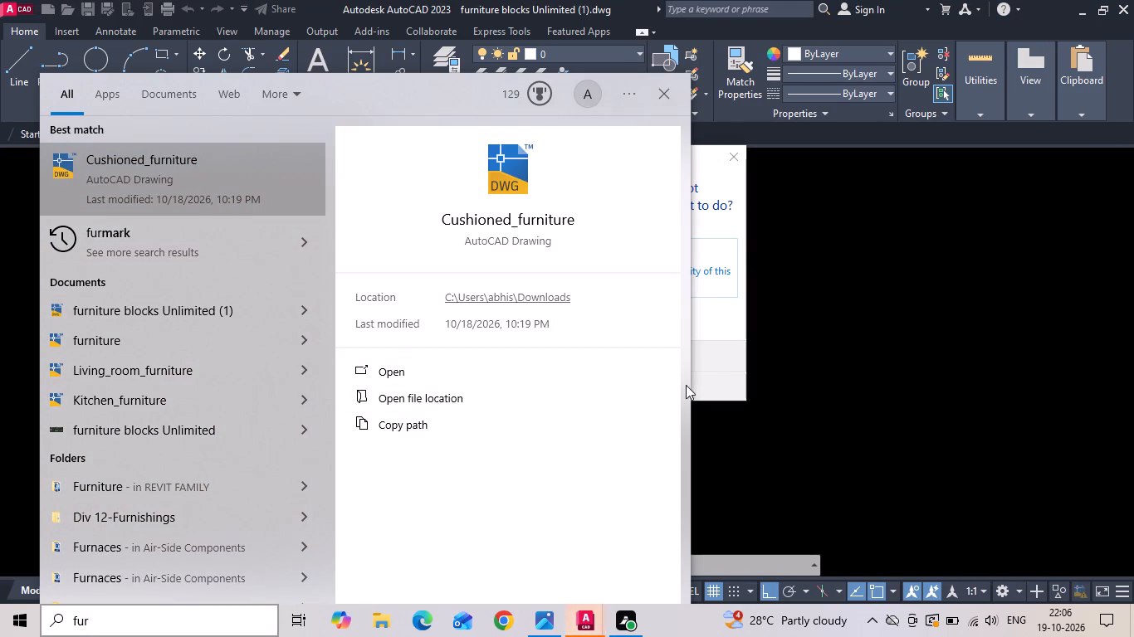
pyautogui.click(721, 255)
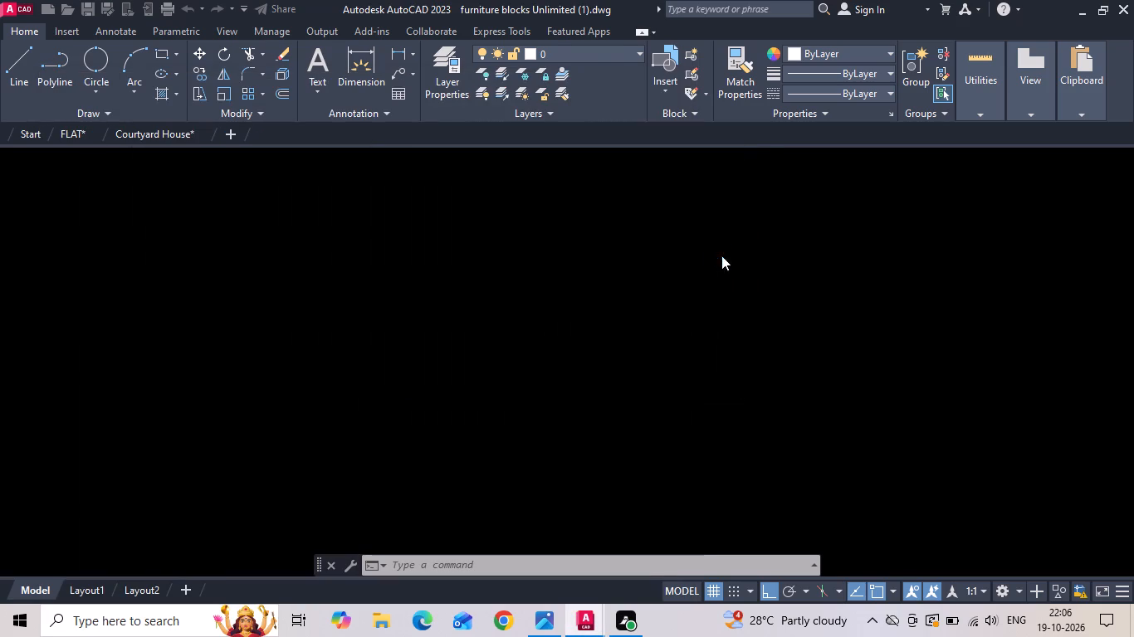
pyautogui.click(645, 286)
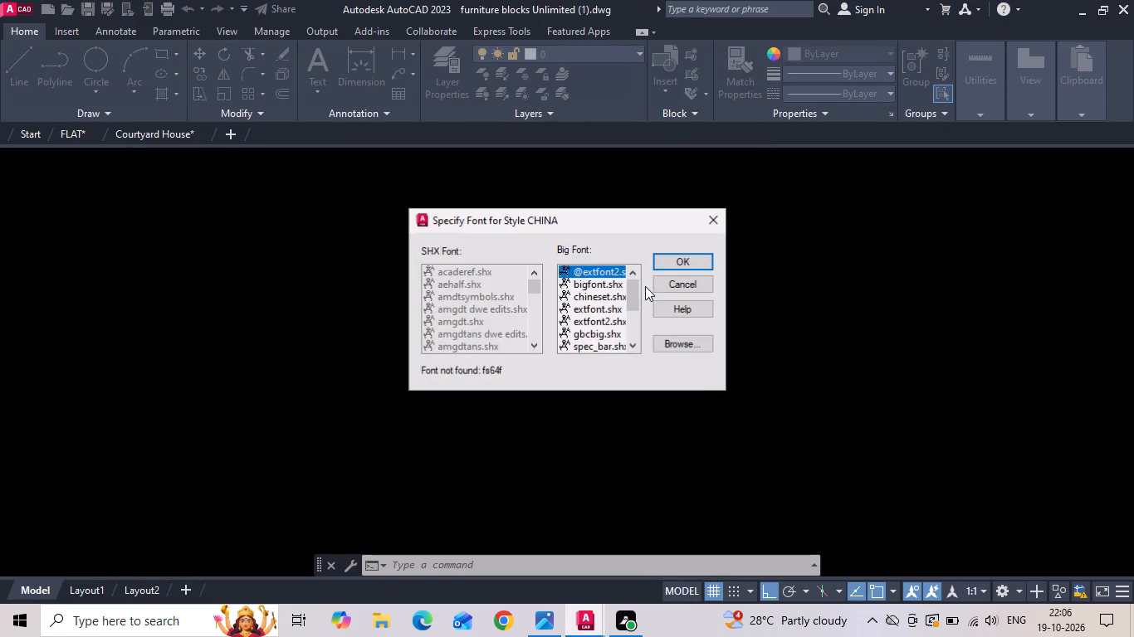
pyautogui.click(670, 268)
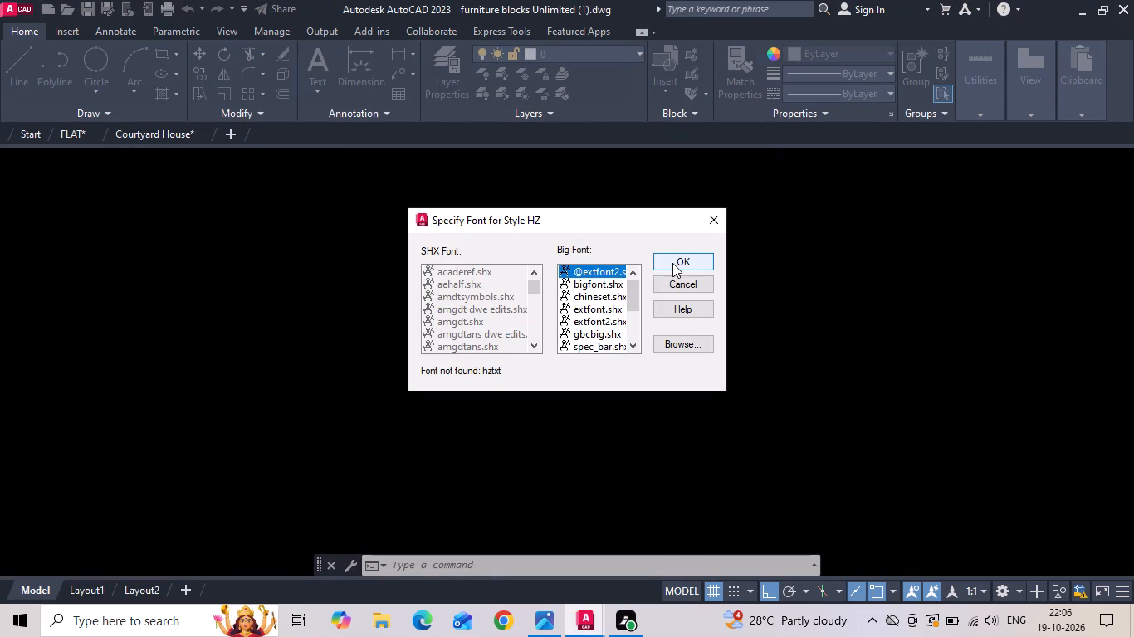
pyautogui.click(672, 263)
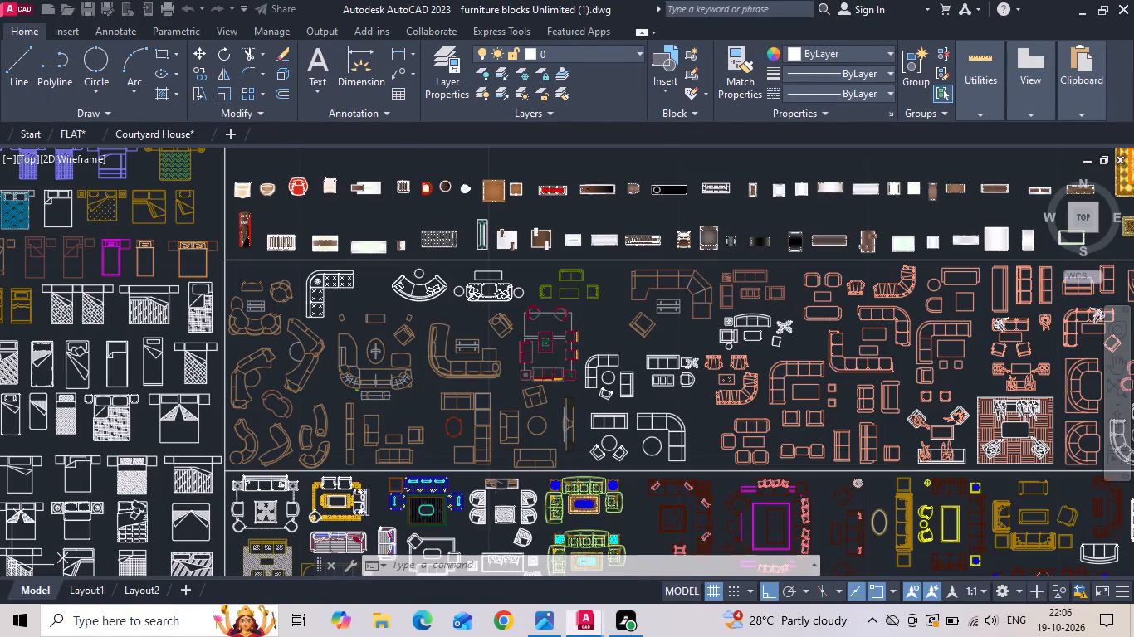
# Examine the orange double-bed blocks with bedside tables in the bed section of the furniture library drawing.
pyautogui.scroll(-2, 613, 314)
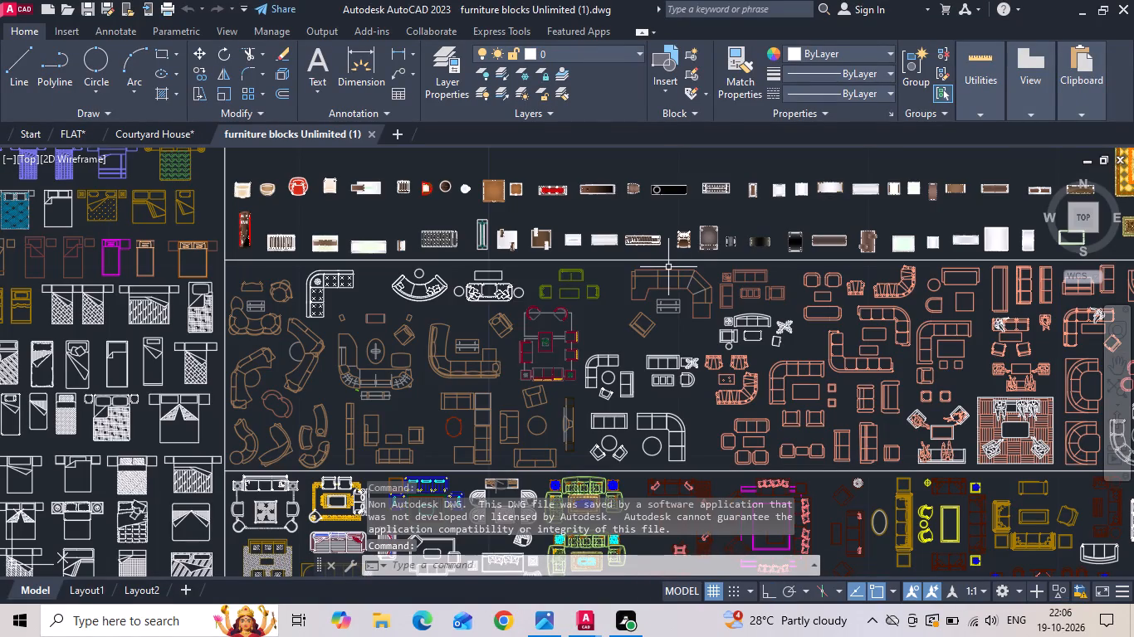
pyautogui.moveTo(140, 274); pyautogui.dragTo(298, 289, button='middle')
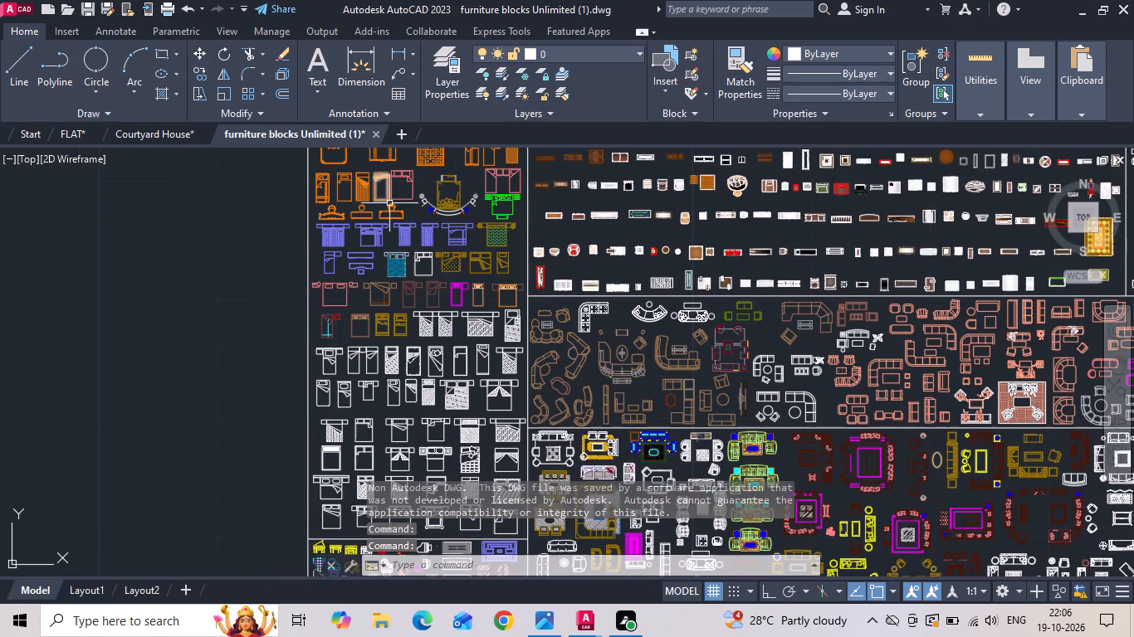
pyautogui.scroll(2, 386, 227)
pyautogui.moveTo(384, 237); pyautogui.dragTo(314, 543, button='middle')
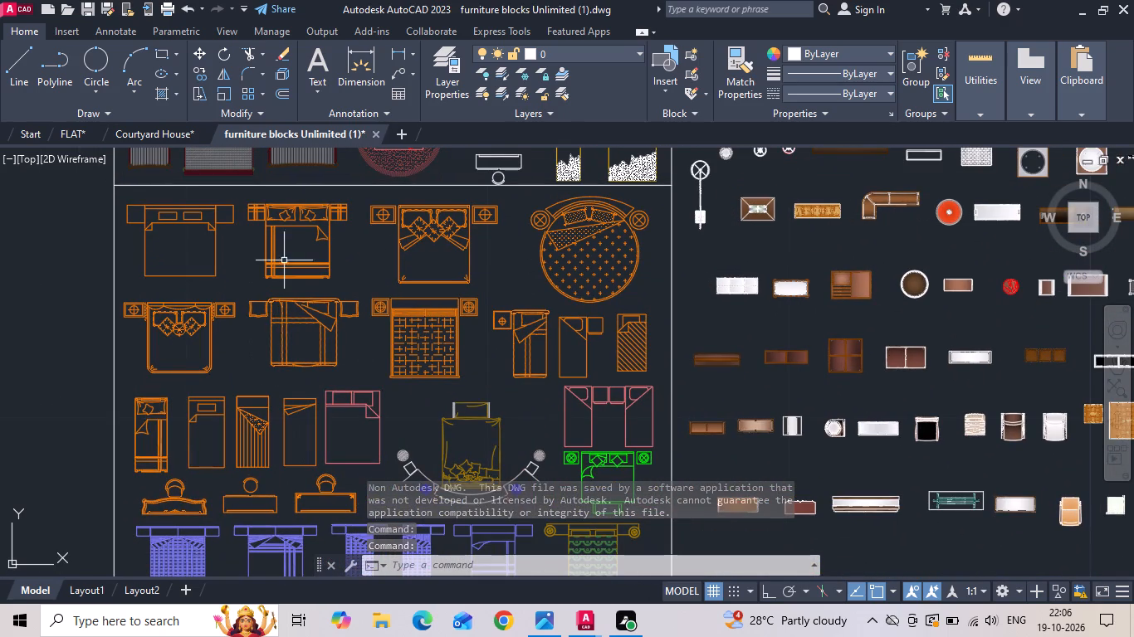
pyautogui.scroll(3, 281, 200)
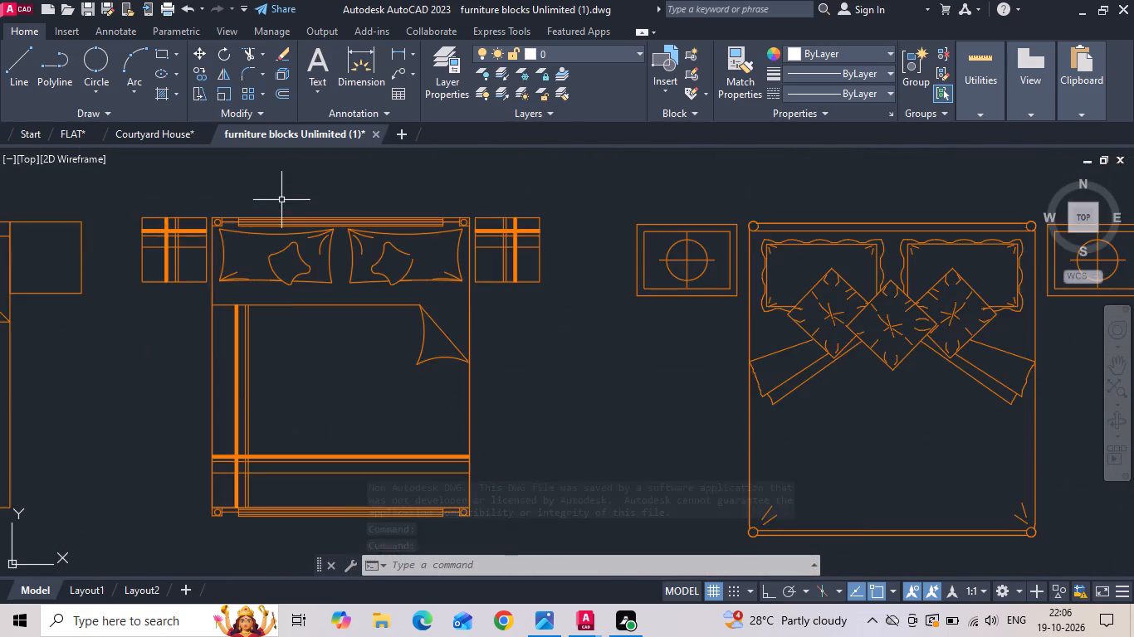
pyautogui.scroll(-1, 291, 333)
pyautogui.scroll(-5, 308, 416)
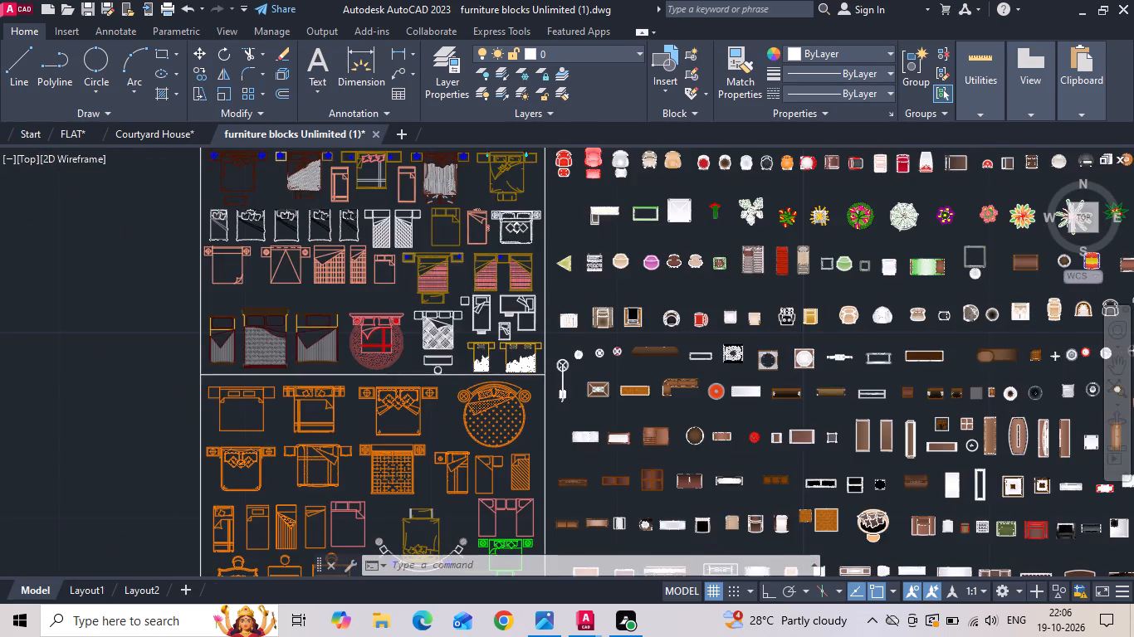
# Look through the bed section from its topmost row down to the orange beds for a suitable double bed with side tables.
pyautogui.moveTo(320, 213); pyautogui.dragTo(341, 498, button='middle')
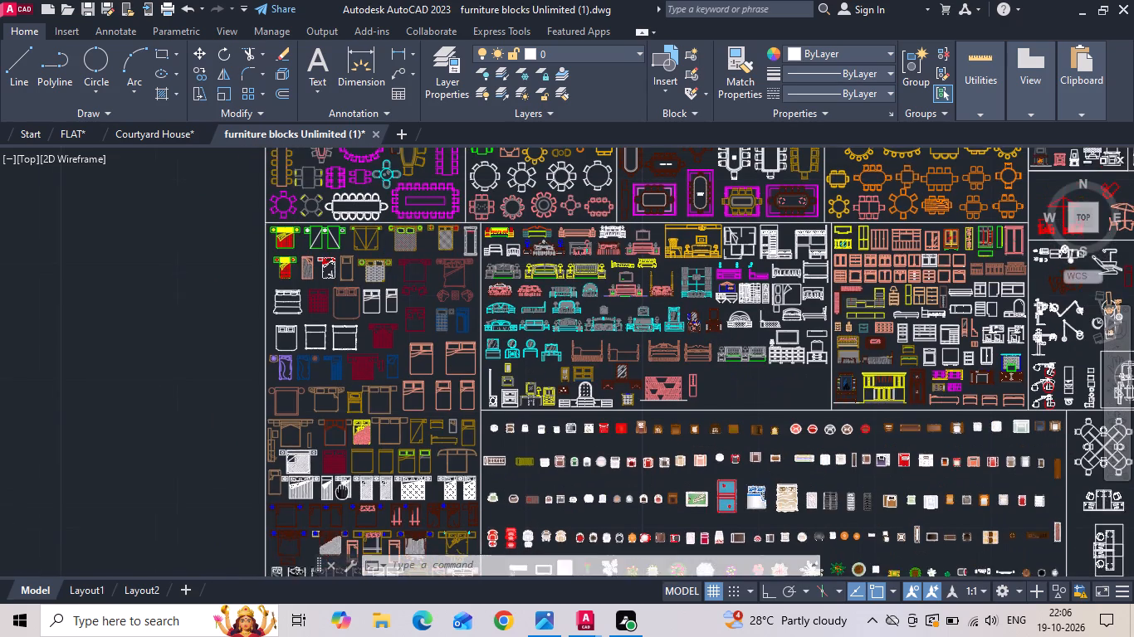
pyautogui.moveTo(341, 498); pyautogui.dragTo(340, 508, button='middle')
pyautogui.scroll(3, 273, 243)
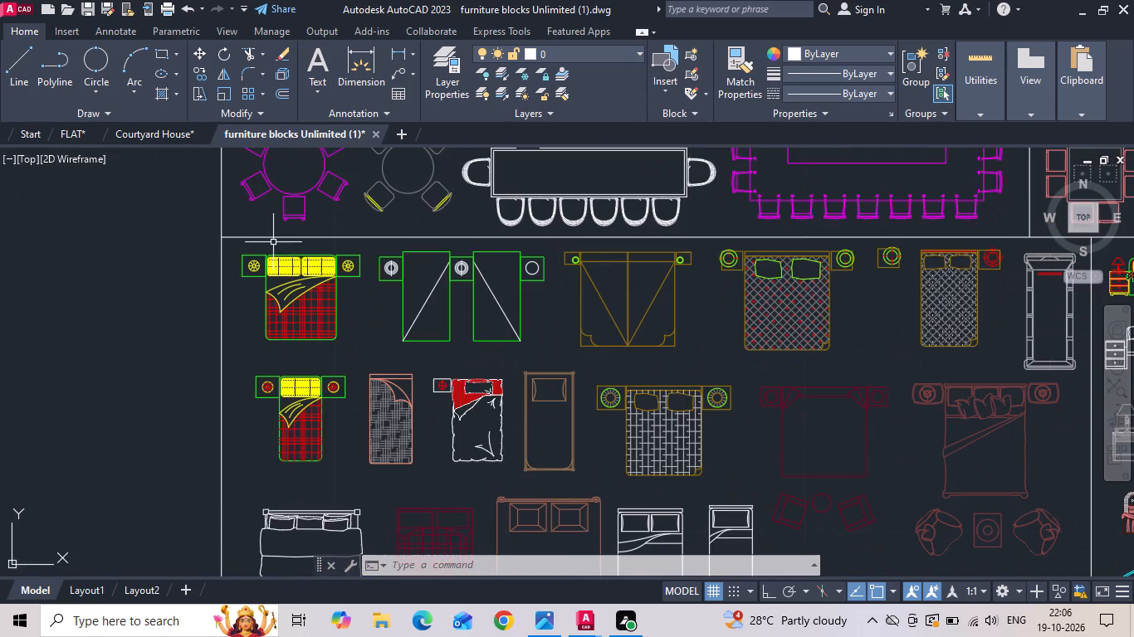
pyautogui.scroll(-1, 273, 242)
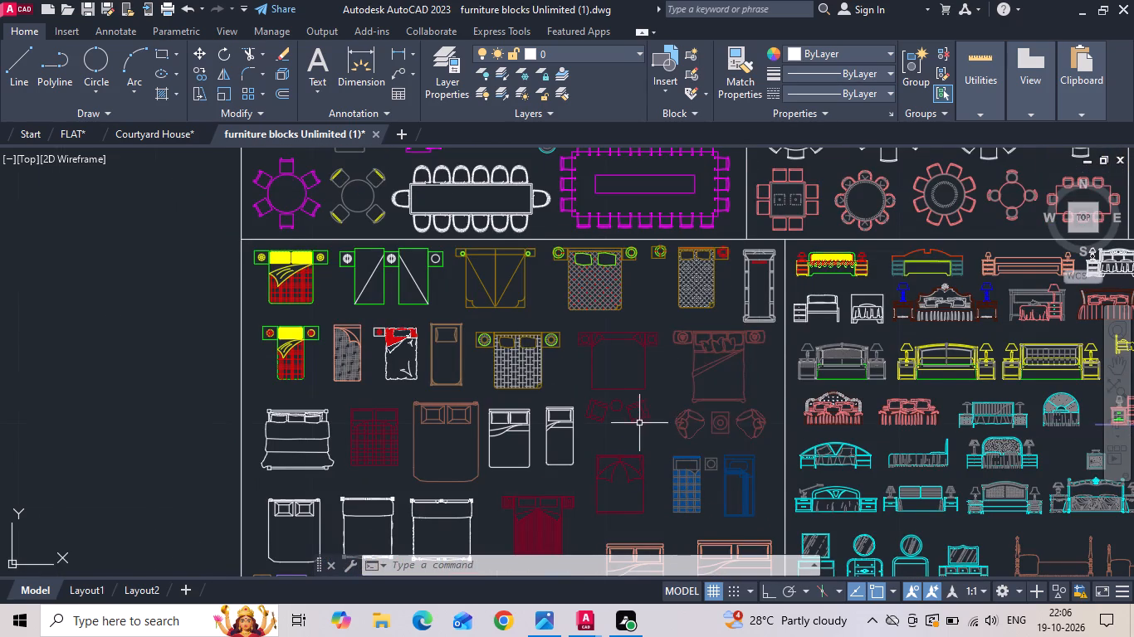
pyautogui.moveTo(629, 396); pyautogui.dragTo(611, 205, button='middle')
pyautogui.moveTo(491, 426); pyautogui.dragTo(453, 203, button='middle')
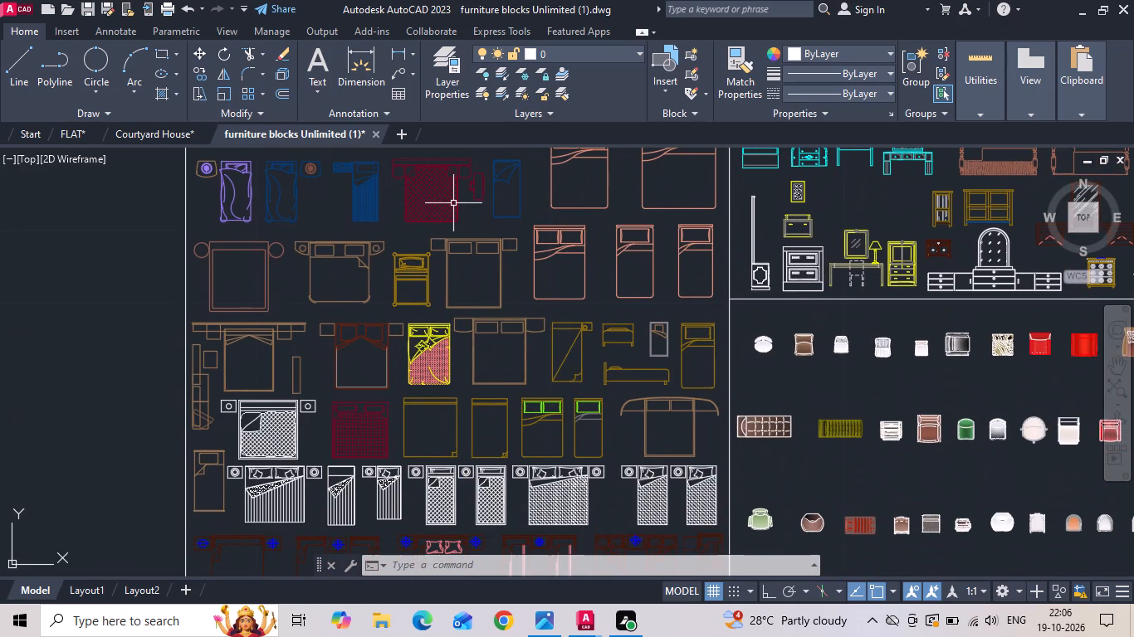
pyautogui.moveTo(457, 318); pyautogui.dragTo(468, 137, button='middle')
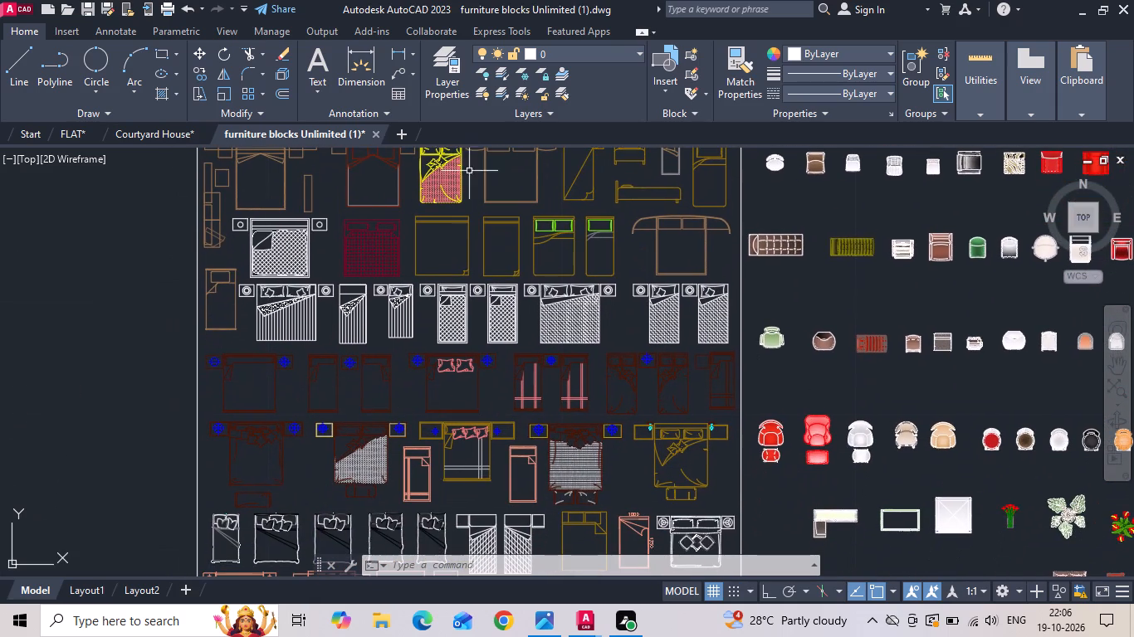
pyautogui.scroll(2, 445, 397)
pyautogui.scroll(-2, 466, 181)
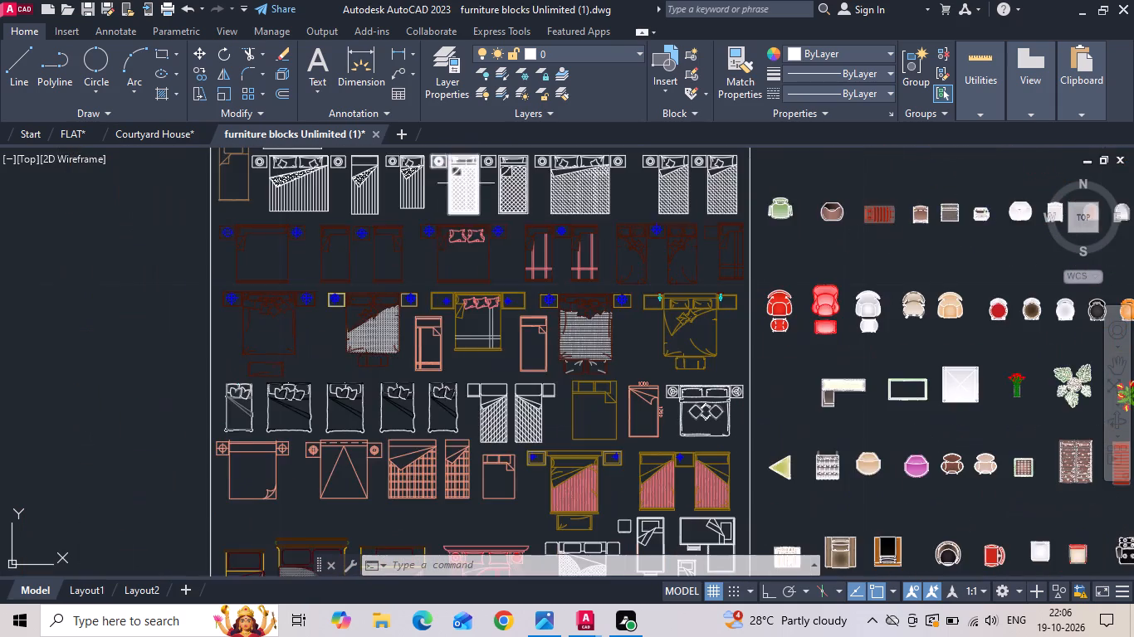
pyautogui.scroll(1, 466, 314)
pyautogui.moveTo(467, 312); pyautogui.dragTo(467, 311, button='middle')
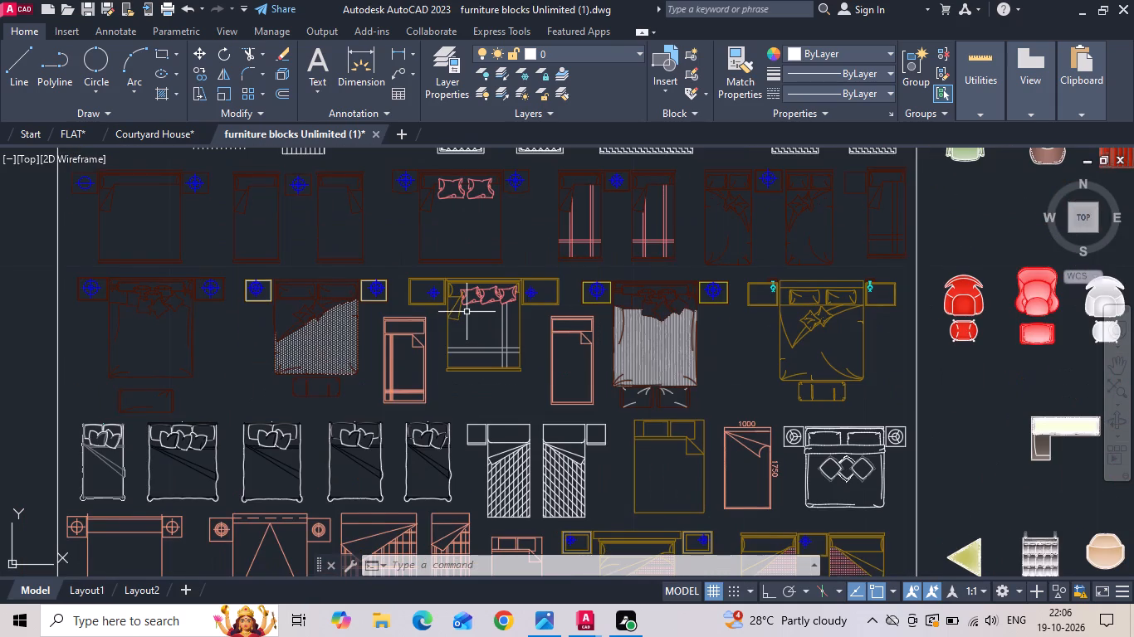
pyautogui.moveTo(467, 311); pyautogui.dragTo(472, 177, button='middle')
pyautogui.moveTo(462, 362); pyautogui.dragTo(459, 345, button='middle')
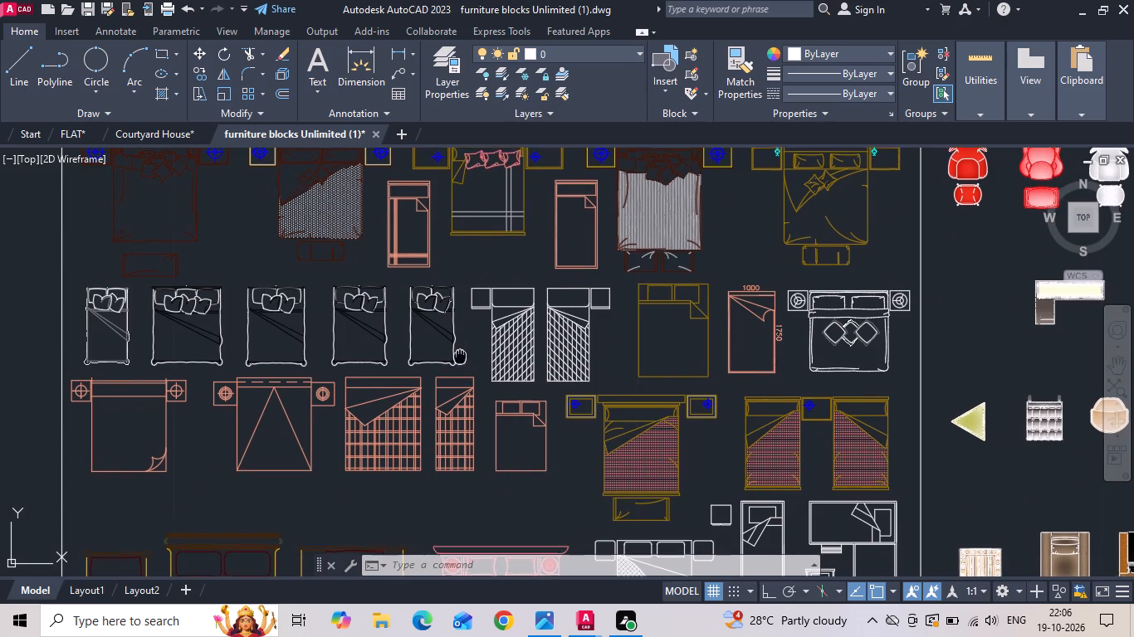
pyautogui.moveTo(459, 345); pyautogui.dragTo(485, 206, button='middle')
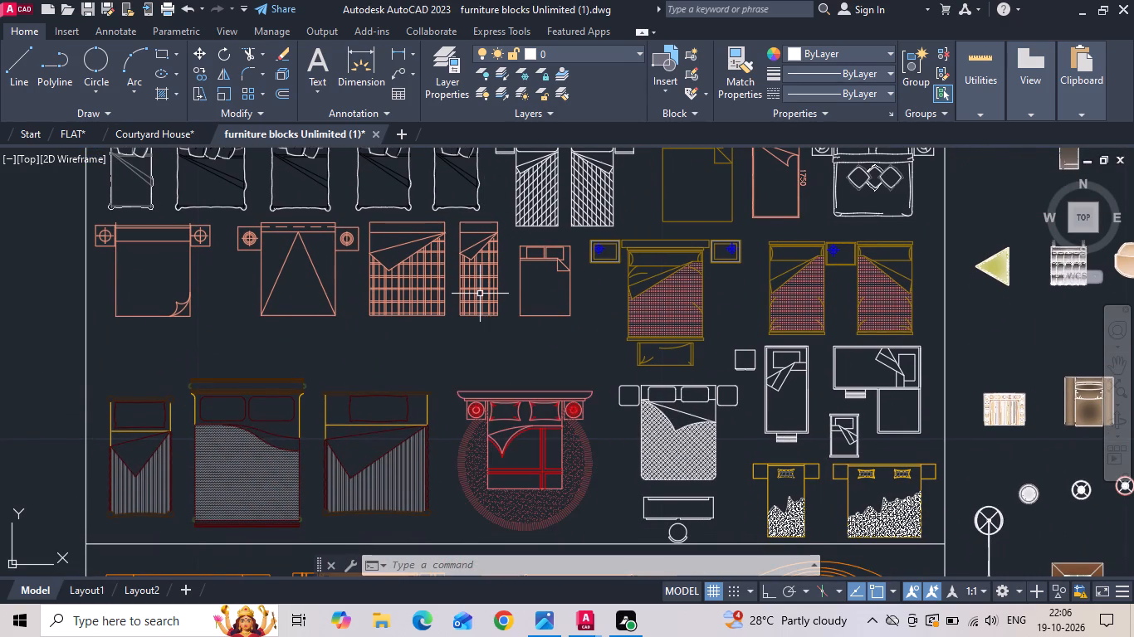
pyautogui.scroll(-2, 480, 294)
pyautogui.moveTo(471, 391); pyautogui.dragTo(465, 314, button='middle')
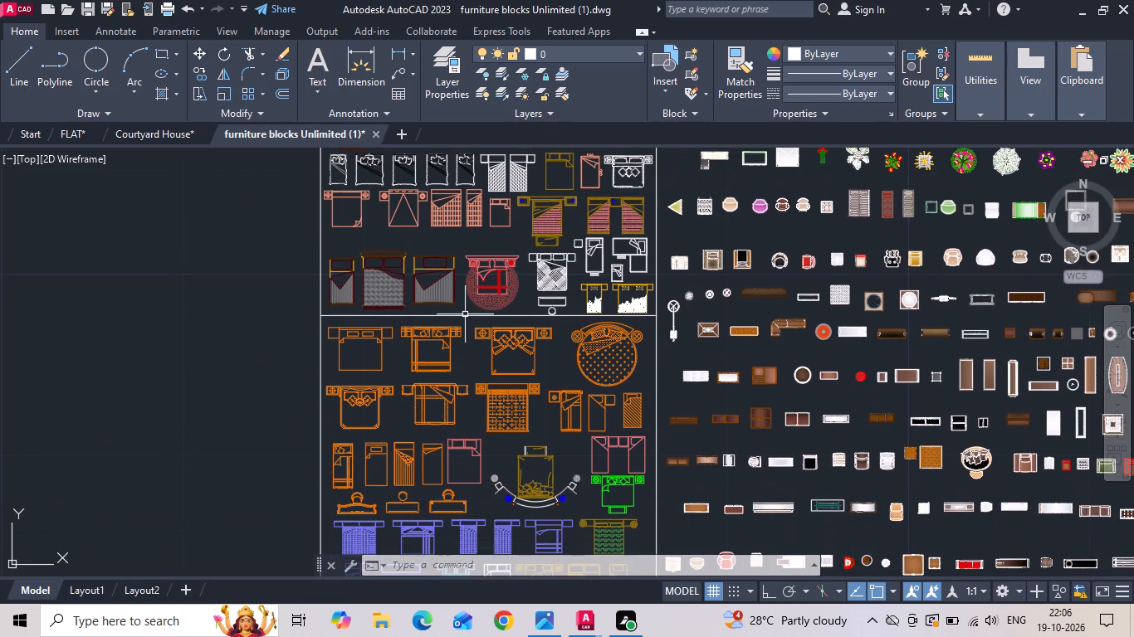
# Look through the remaining bed blocks below the orange ones, examining the white double beds in the last rows closely.
pyautogui.moveTo(461, 439); pyautogui.dragTo(447, 402, button='middle')
pyautogui.moveTo(447, 402); pyautogui.dragTo(445, 310, button='middle')
pyautogui.scroll(-1, 446, 294)
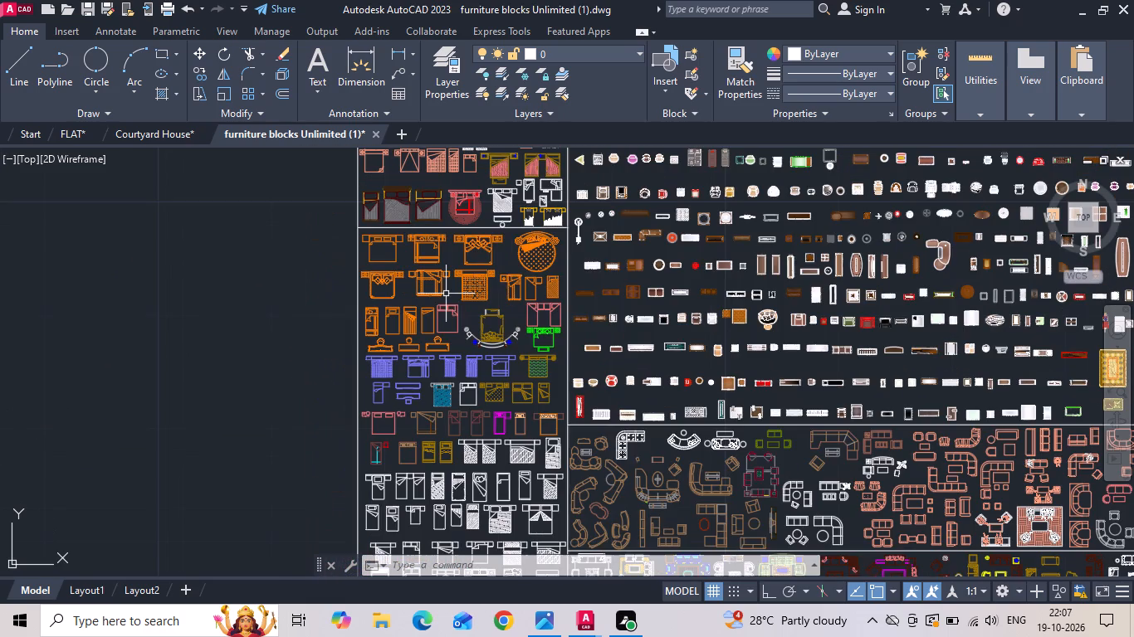
pyautogui.scroll(3, 486, 505)
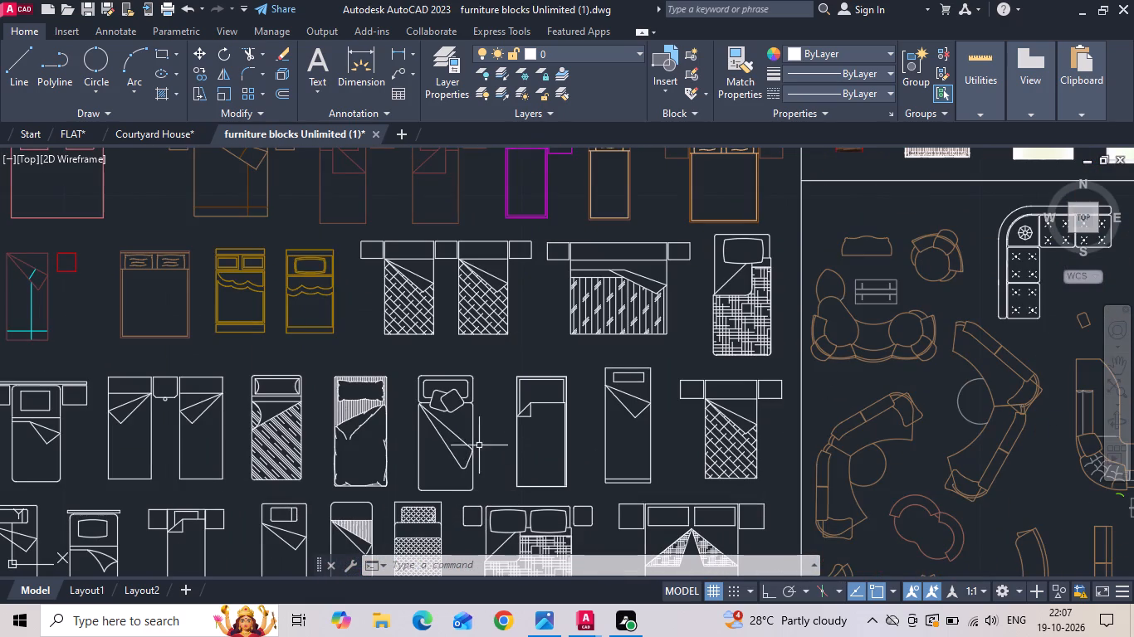
pyautogui.moveTo(460, 372); pyautogui.dragTo(510, 203, button='middle')
pyautogui.scroll(-1, 510, 202)
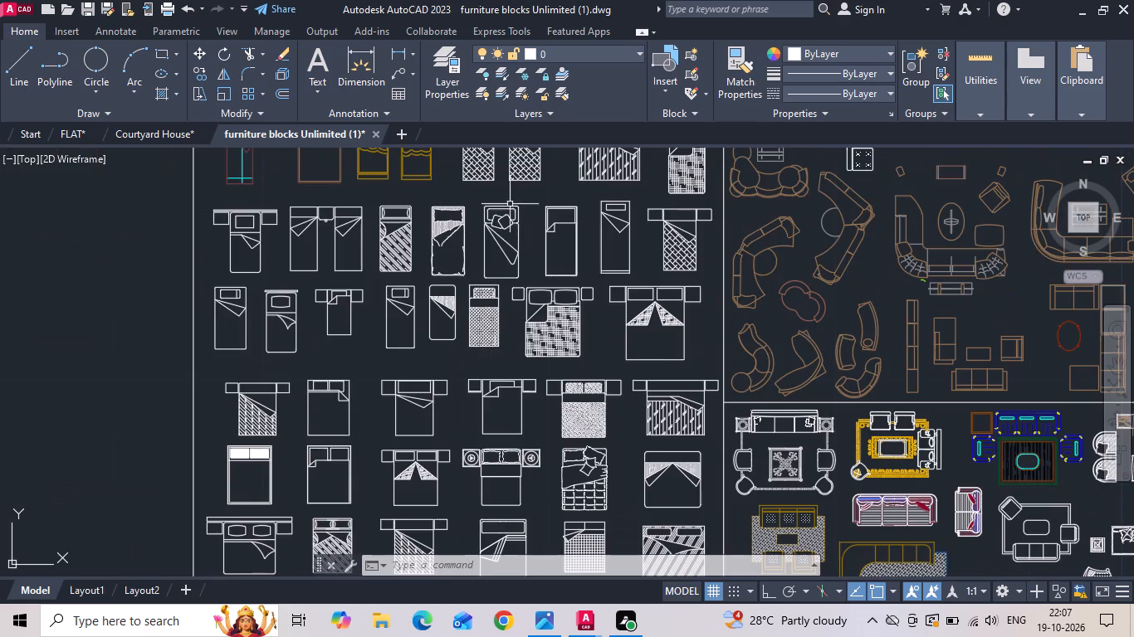
pyautogui.moveTo(483, 396); pyautogui.dragTo(477, 234, button='middle')
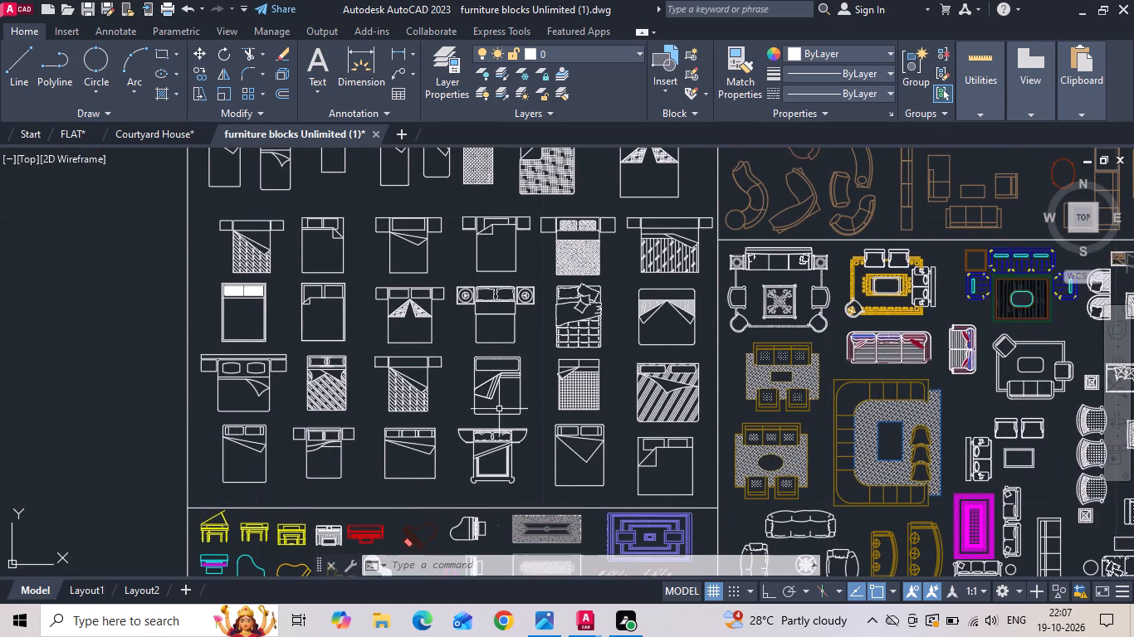
pyautogui.scroll(2, 515, 452)
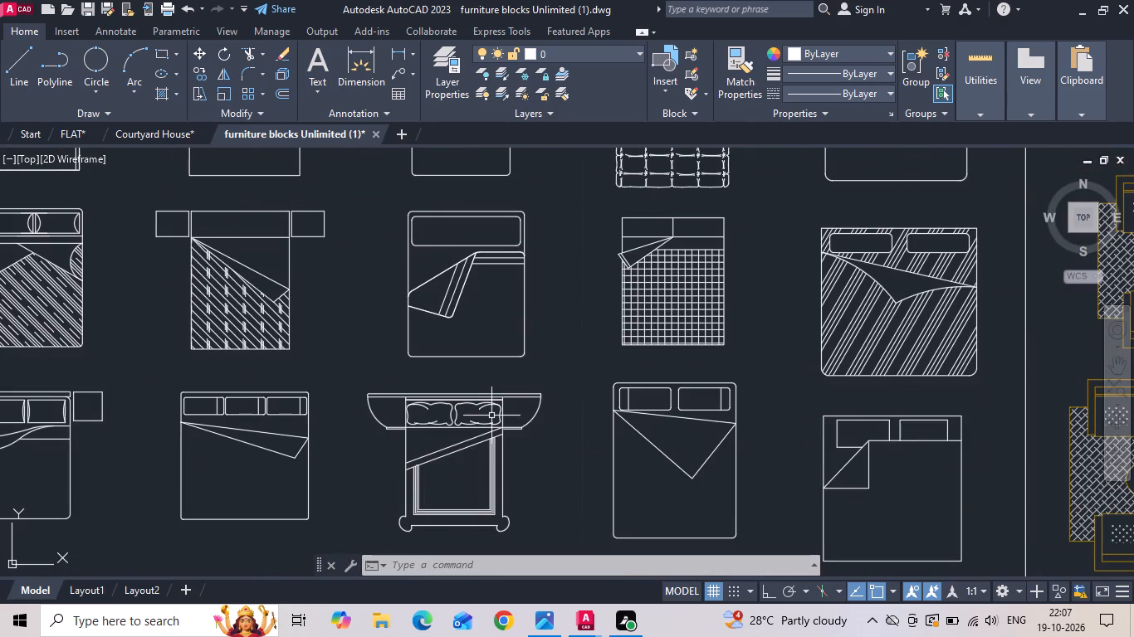
pyautogui.moveTo(408, 357); pyautogui.dragTo(604, 323, button='middle')
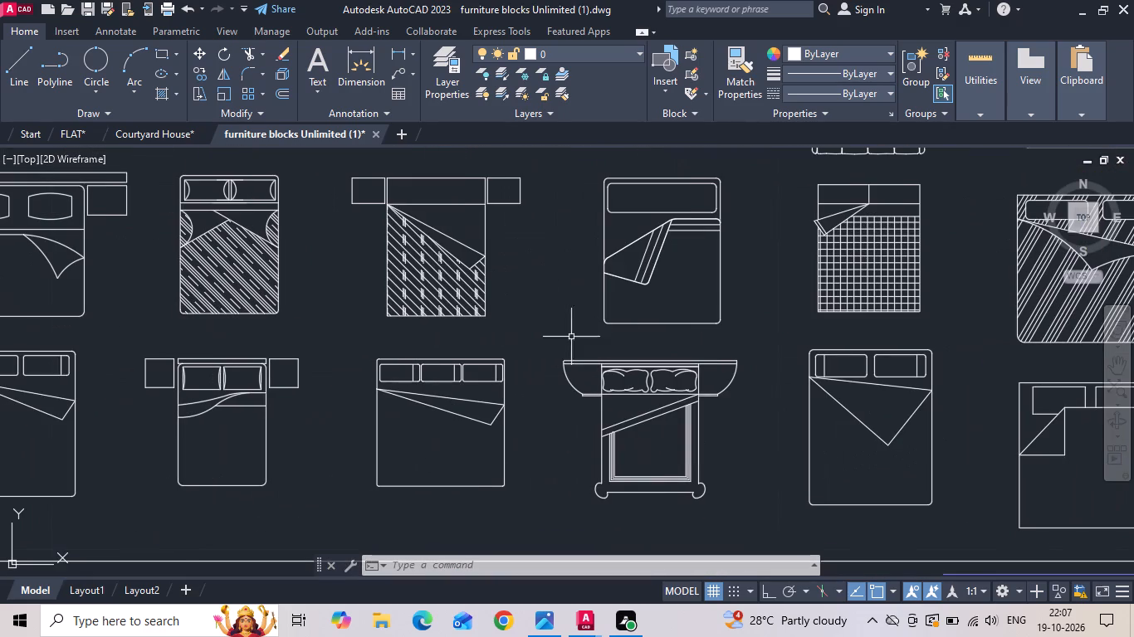
pyautogui.moveTo(230, 370); pyautogui.dragTo(415, 364, button='middle')
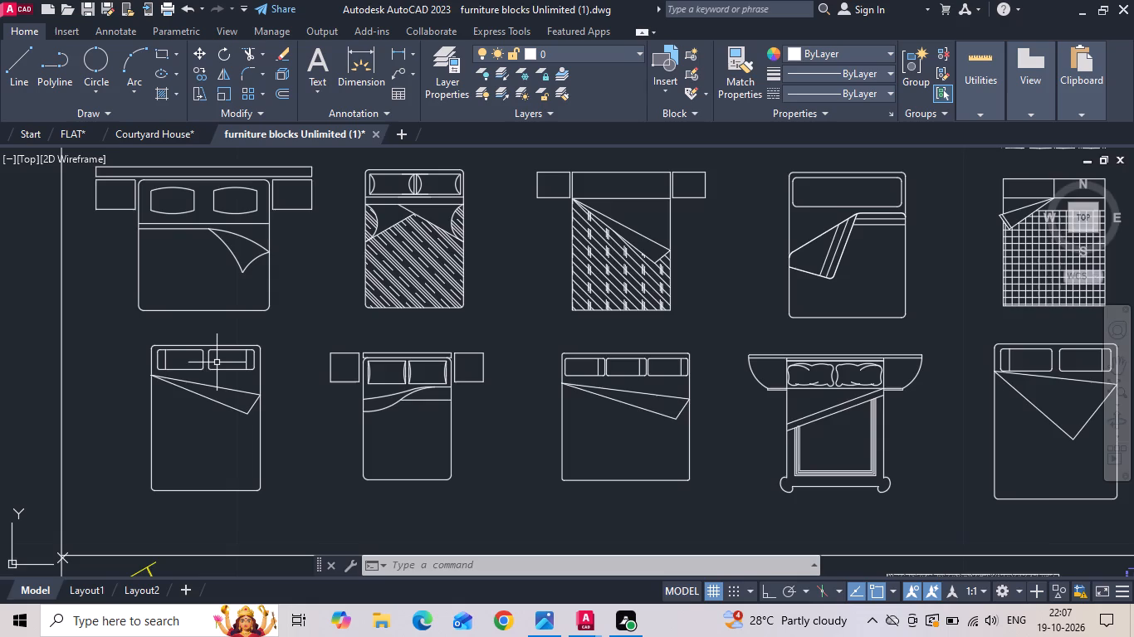
pyautogui.scroll(-3, 217, 362)
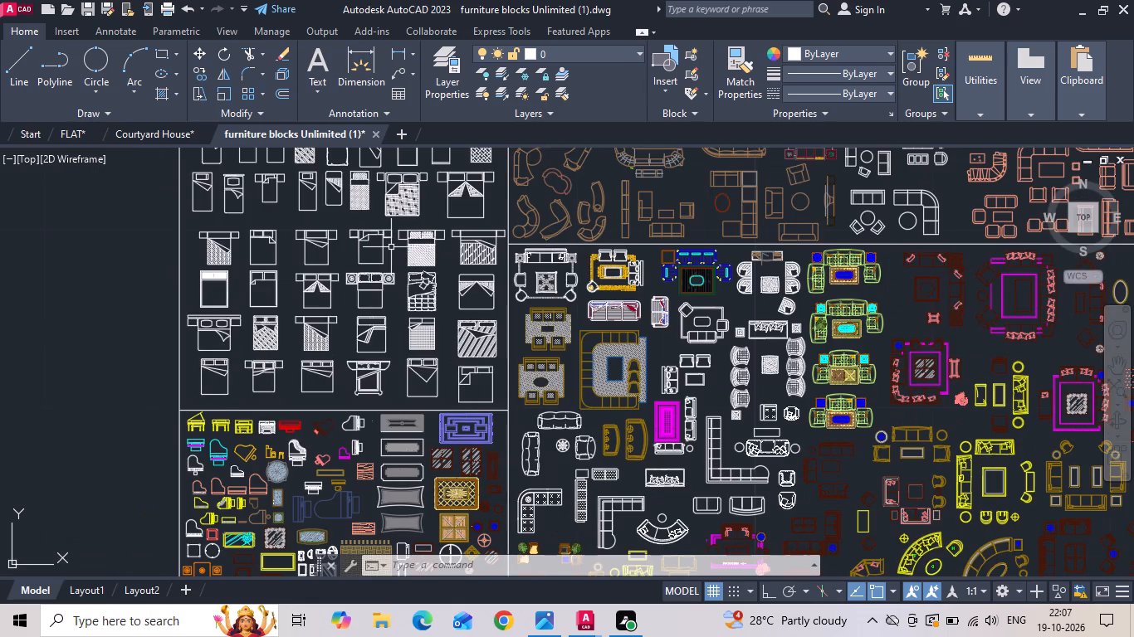
pyautogui.scroll(-3, 362, 336)
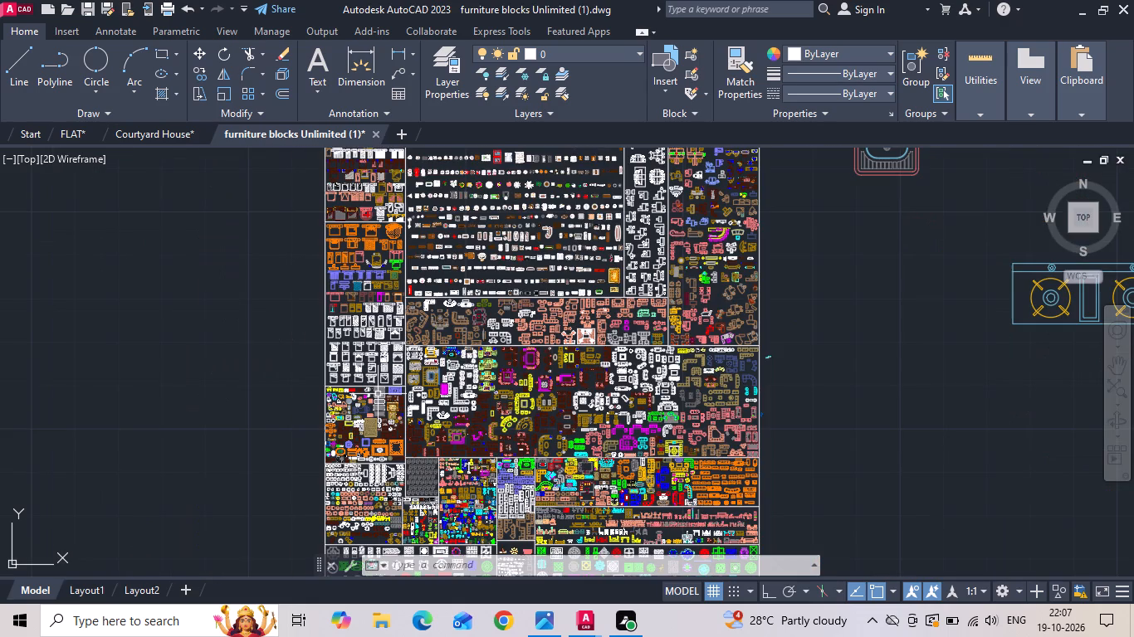
pyautogui.moveTo(408, 206); pyautogui.dragTo(408, 412, button='middle')
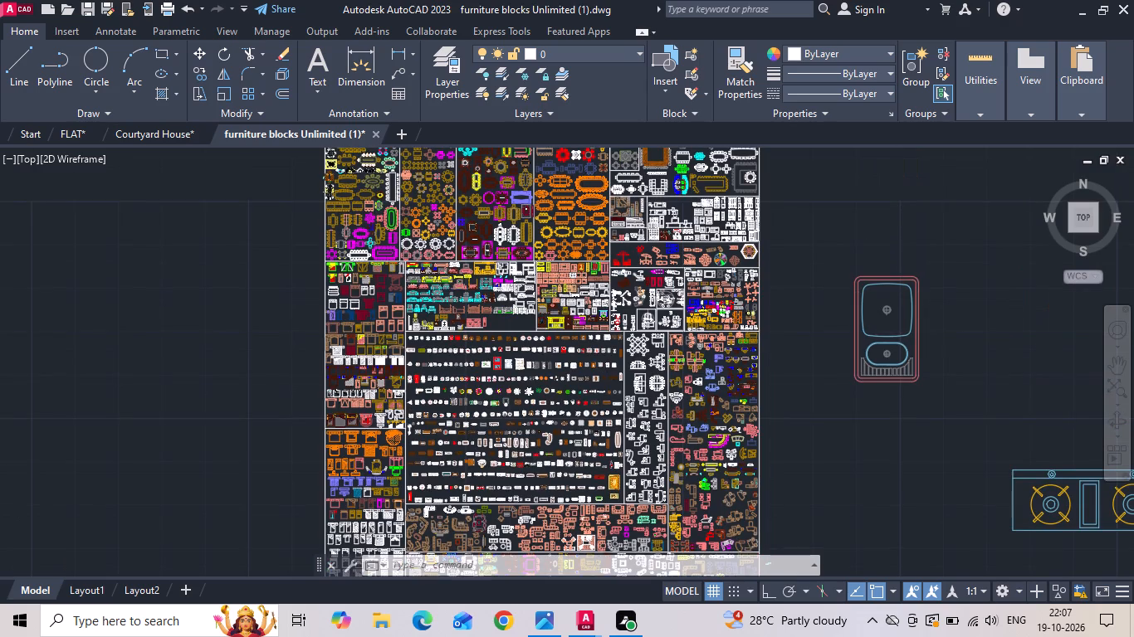
pyautogui.scroll(2, 377, 216)
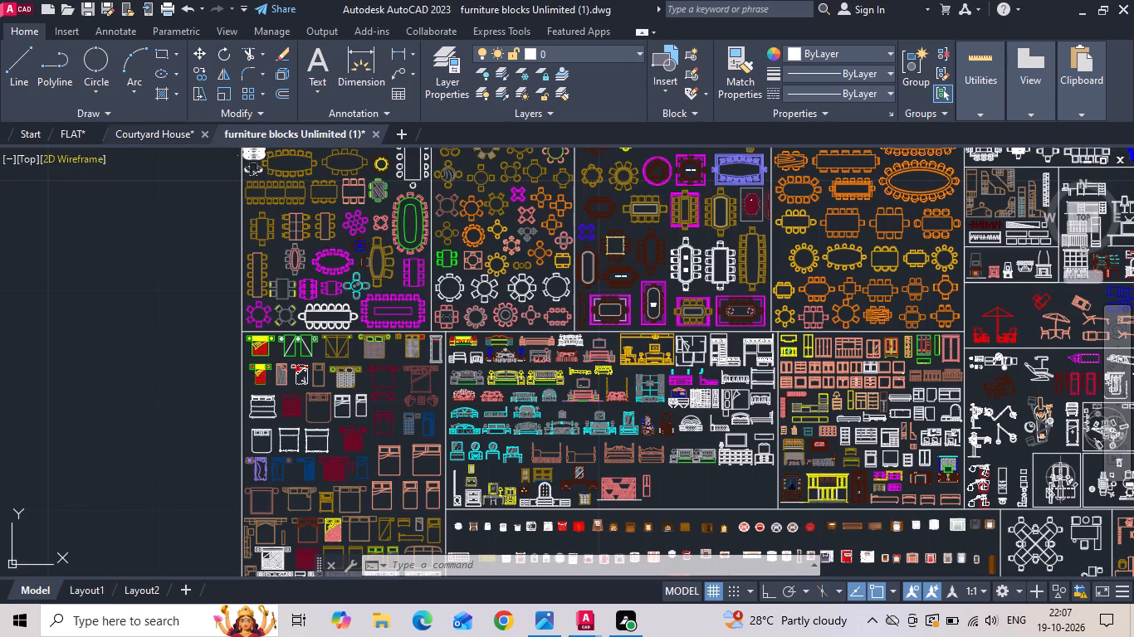
# Switch to the FLAT drawing and examine the dining table and chair layout in the reference plan image.
pyautogui.click(78, 134)
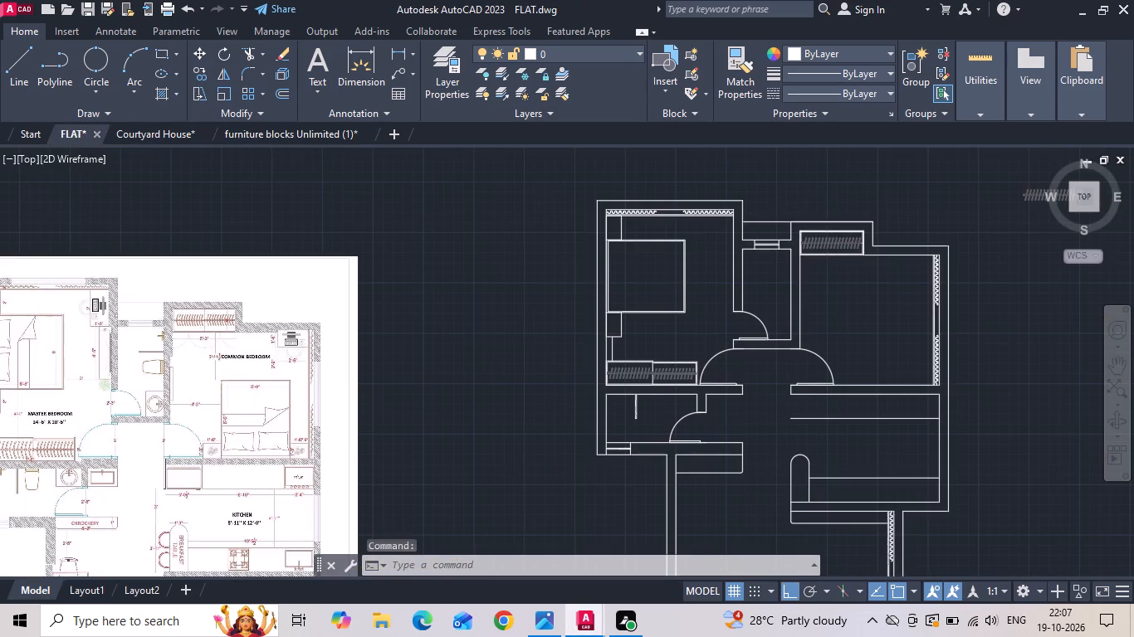
pyautogui.moveTo(216, 392); pyautogui.dragTo(448, 234, button='middle')
pyautogui.scroll(1, 452, 235)
pyautogui.moveTo(218, 407); pyautogui.dragTo(310, 209, button='middle')
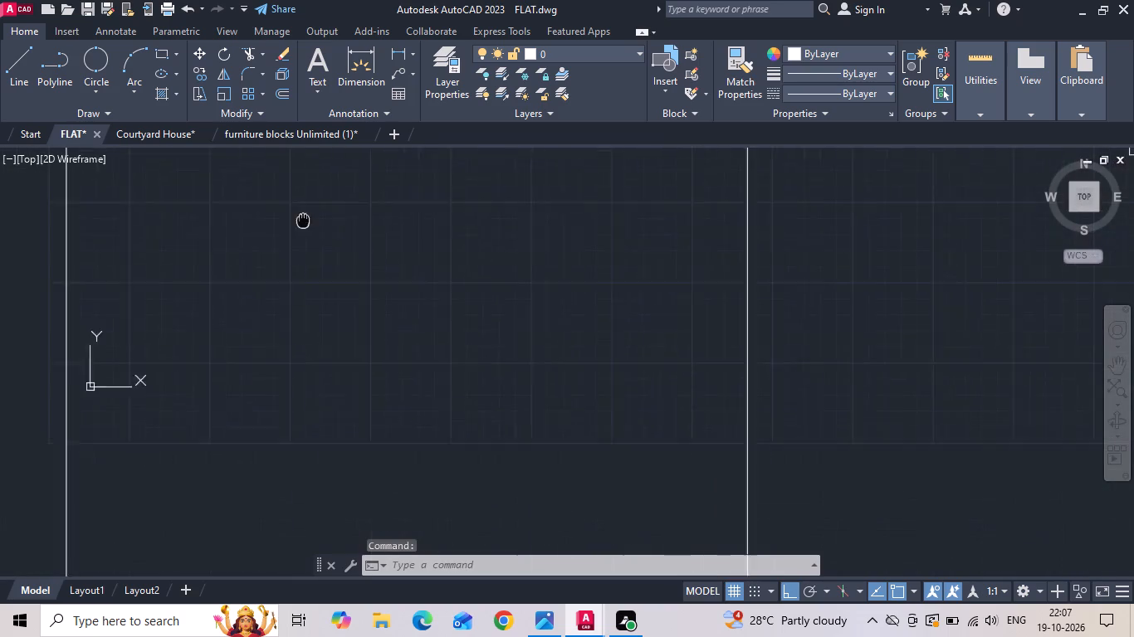
pyautogui.moveTo(310, 209); pyautogui.dragTo(311, 209, button='middle')
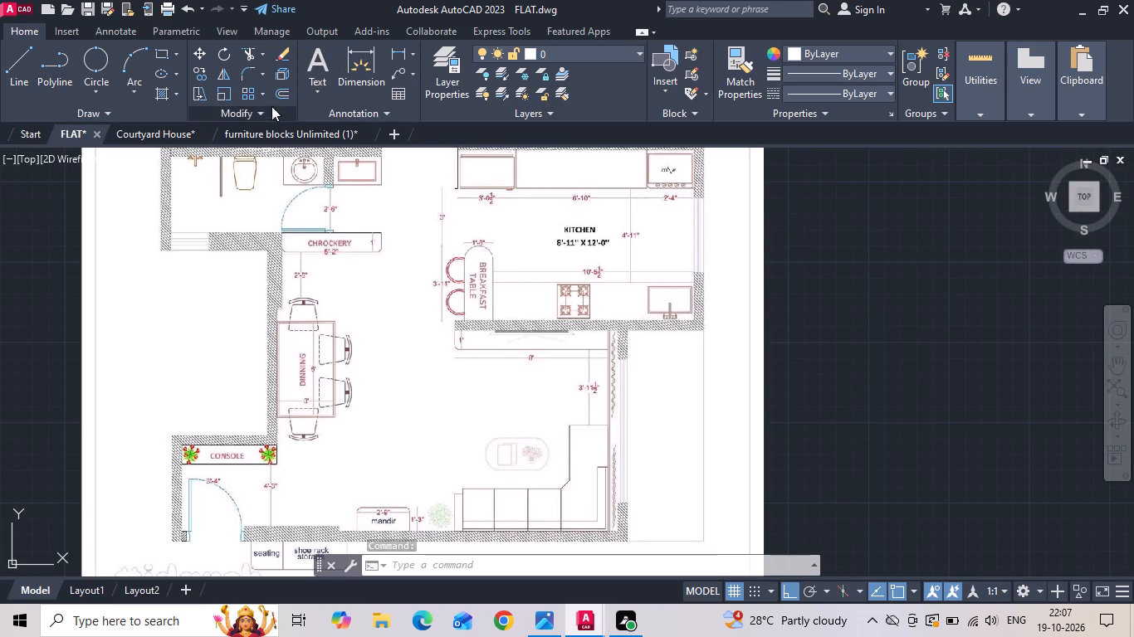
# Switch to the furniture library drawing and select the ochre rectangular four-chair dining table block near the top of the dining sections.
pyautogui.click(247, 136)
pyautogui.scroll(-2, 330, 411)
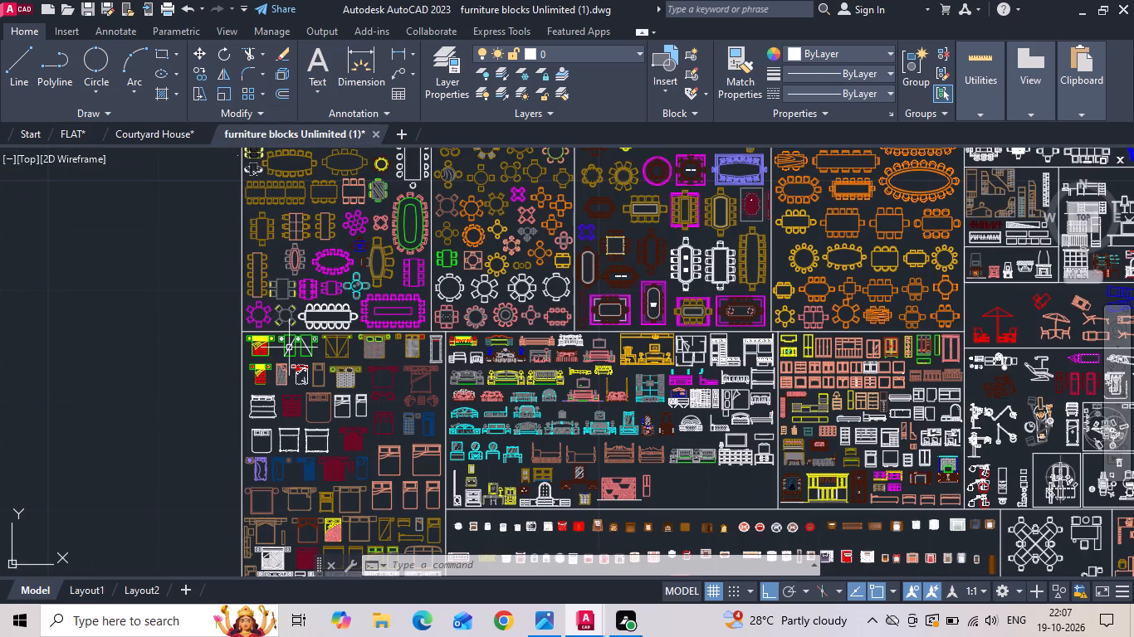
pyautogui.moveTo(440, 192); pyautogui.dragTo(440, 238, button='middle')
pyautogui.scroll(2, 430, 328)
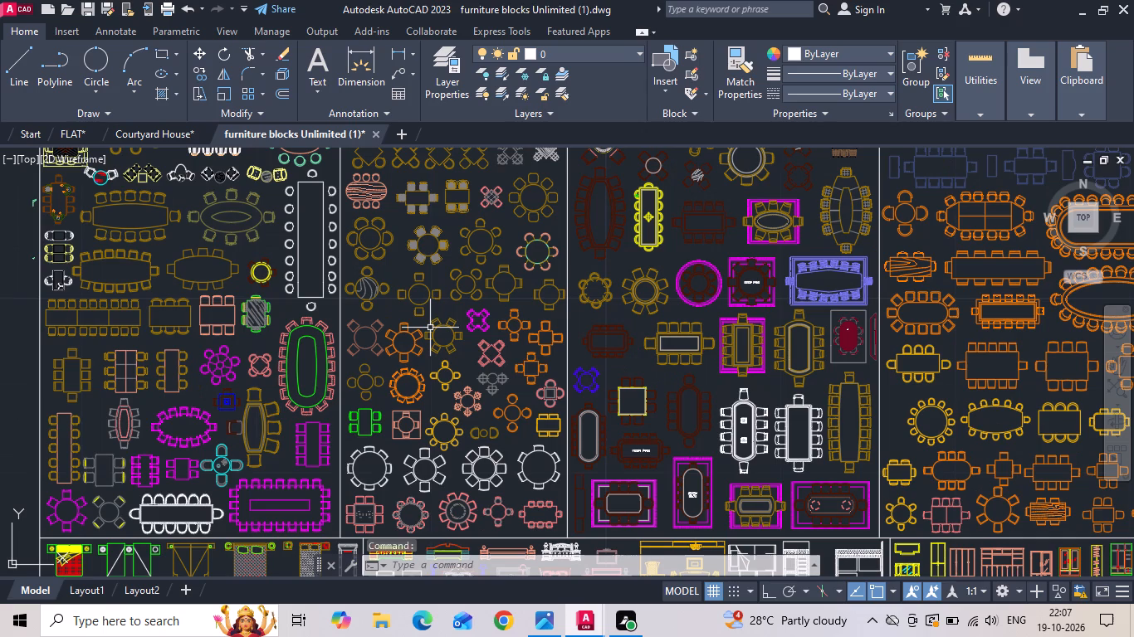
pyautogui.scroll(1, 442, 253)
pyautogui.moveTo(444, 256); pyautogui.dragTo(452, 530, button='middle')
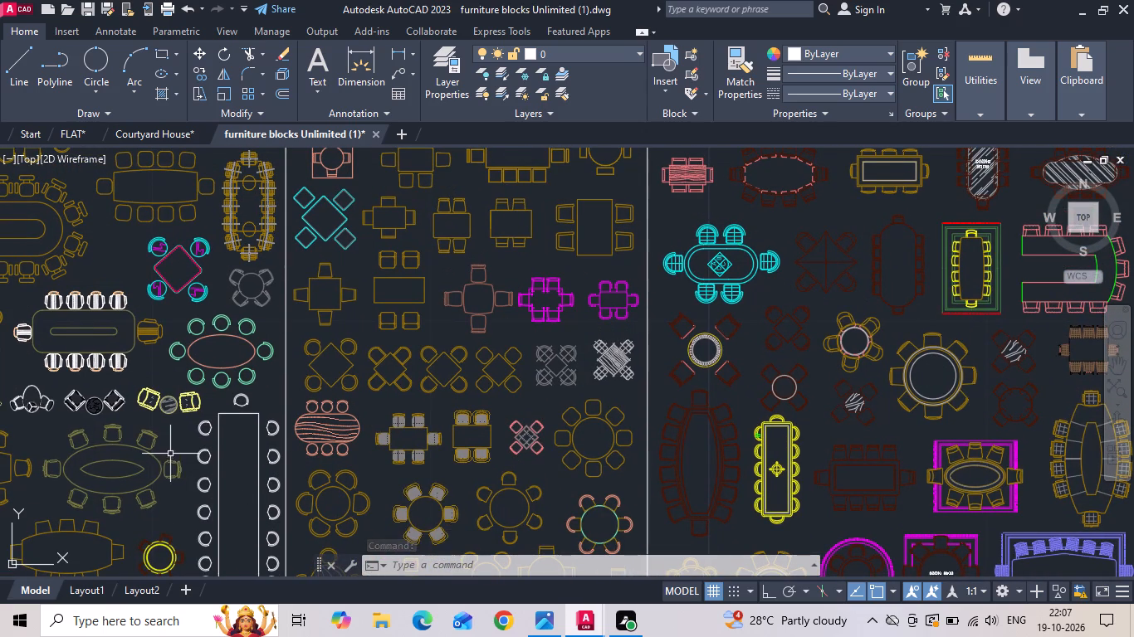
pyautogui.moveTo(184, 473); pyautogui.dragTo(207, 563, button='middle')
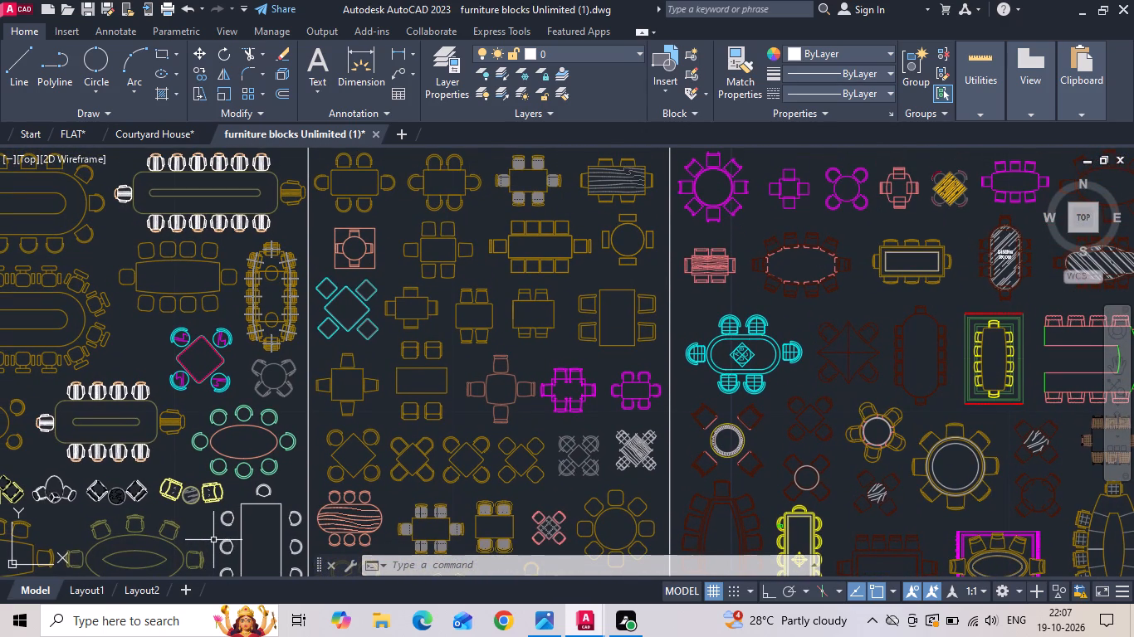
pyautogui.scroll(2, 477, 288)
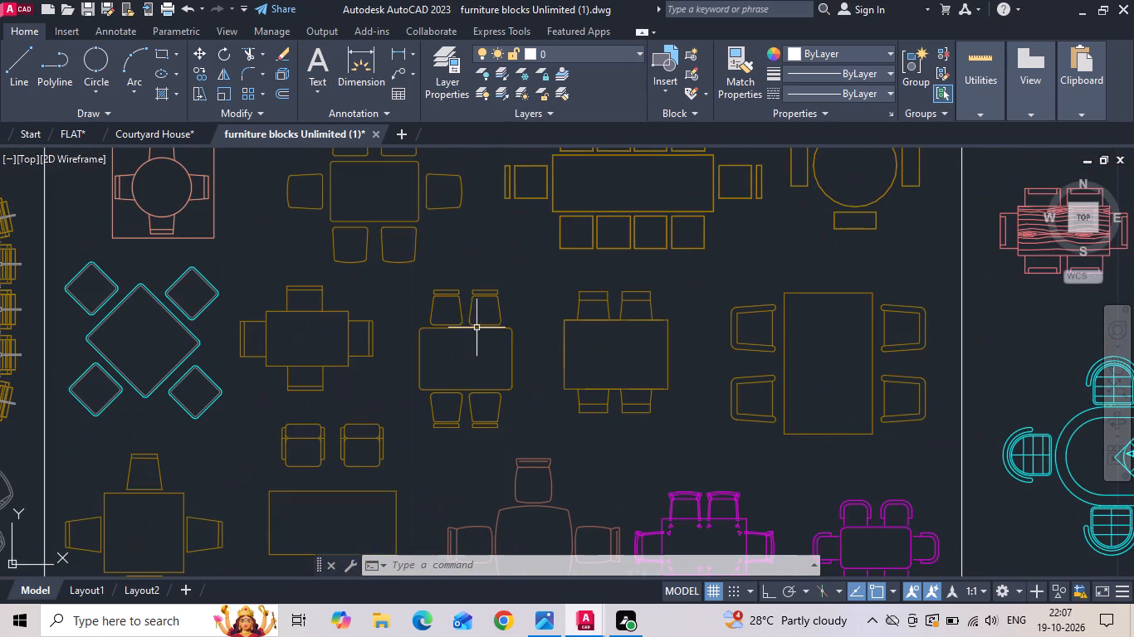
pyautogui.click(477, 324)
# Look through the first dining section of the library, from its upper rows to its last row, for a suitable dining table.
pyautogui.scroll(-2, 480, 318)
pyautogui.scroll(-1, 384, 387)
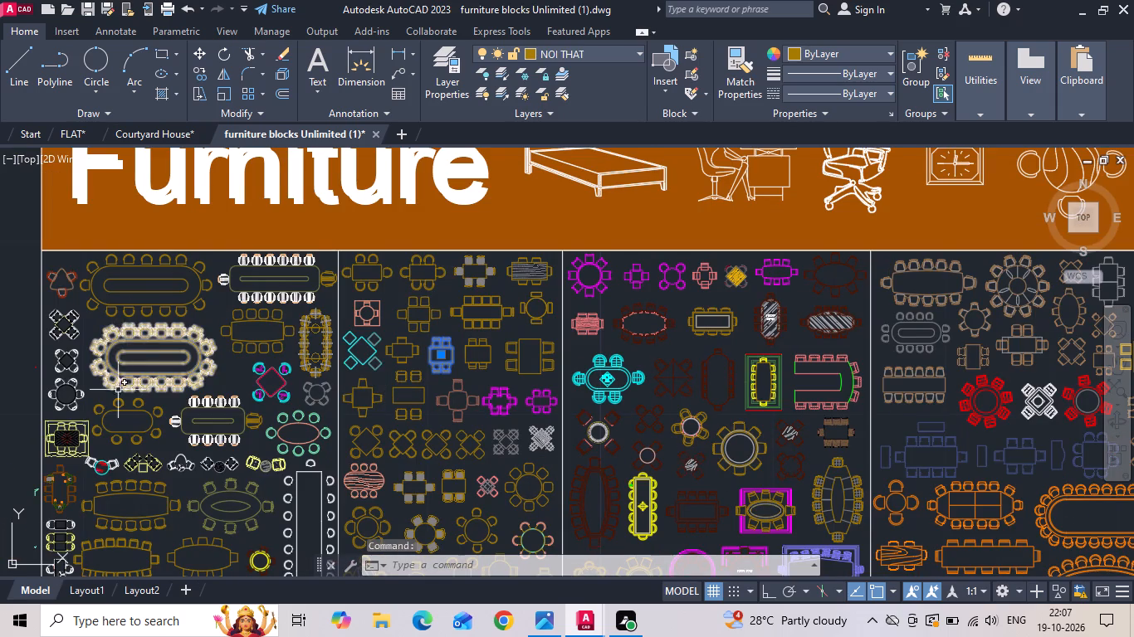
pyautogui.moveTo(127, 476); pyautogui.dragTo(273, 338, button='middle')
pyautogui.scroll(3, 245, 364)
pyautogui.scroll(-2, 270, 290)
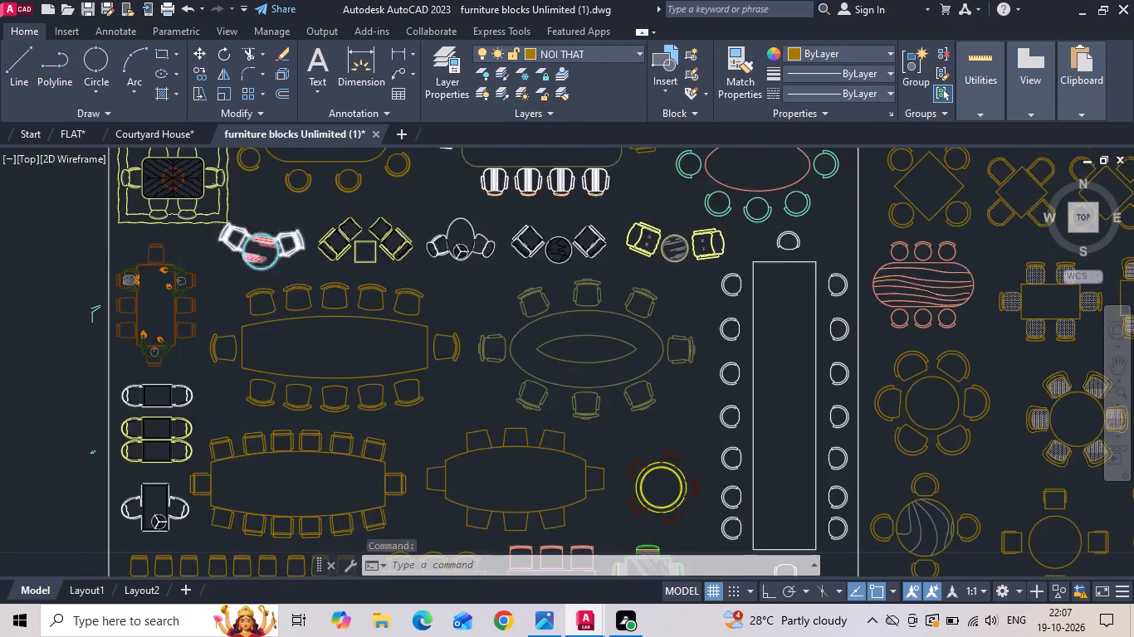
pyautogui.moveTo(284, 294); pyautogui.dragTo(282, 226, button='middle')
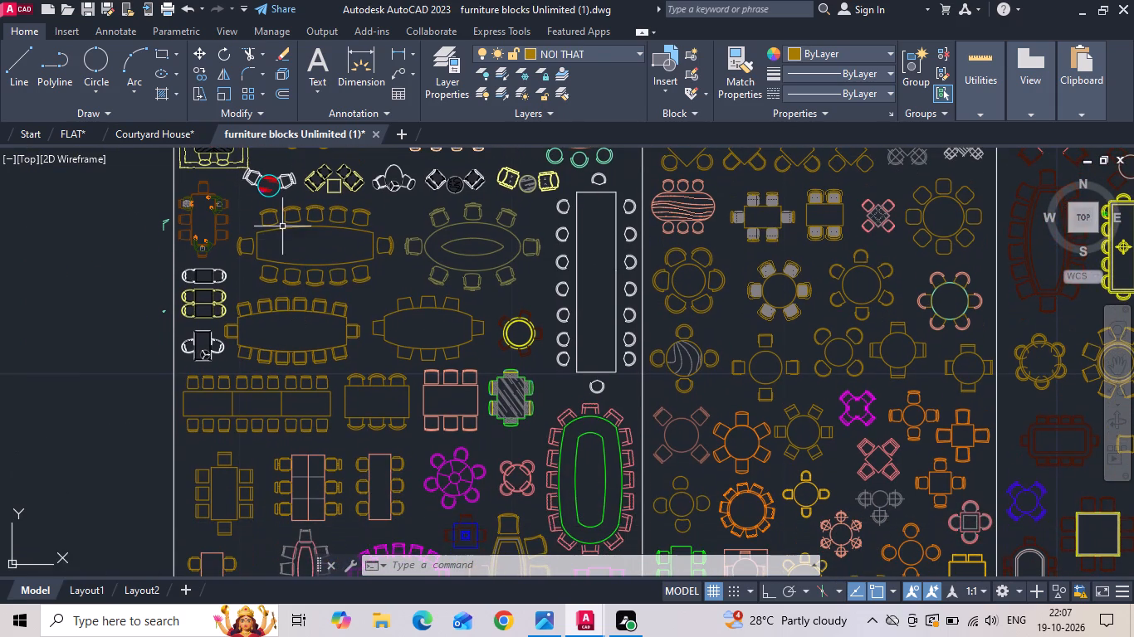
pyautogui.moveTo(269, 377); pyautogui.dragTo(266, 239, button='middle')
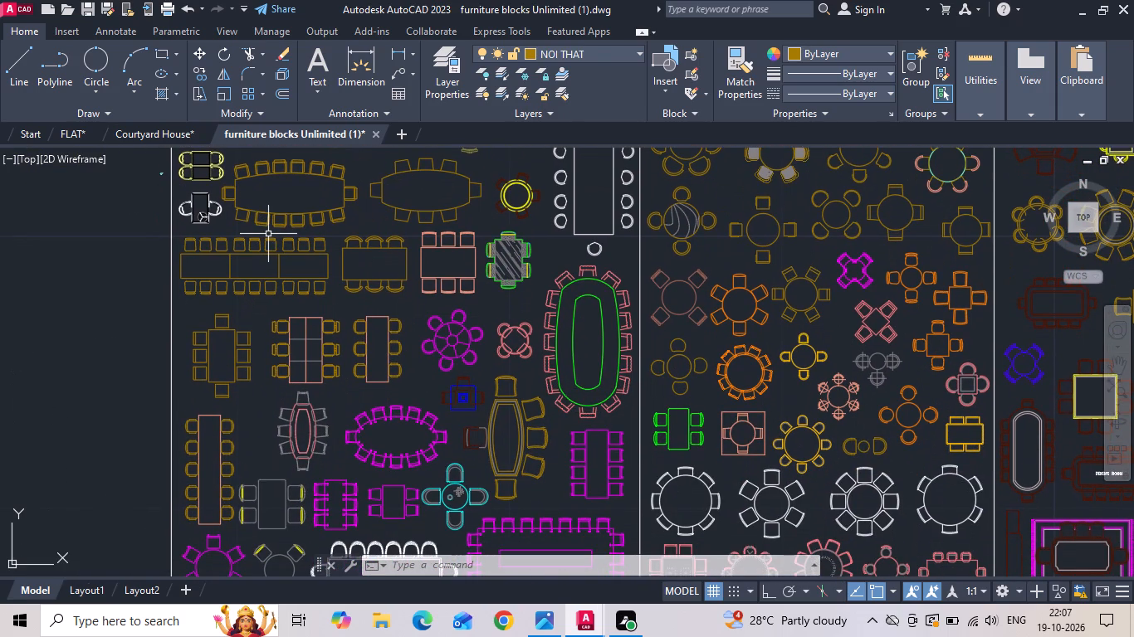
pyautogui.moveTo(259, 421); pyautogui.dragTo(262, 309, button='middle')
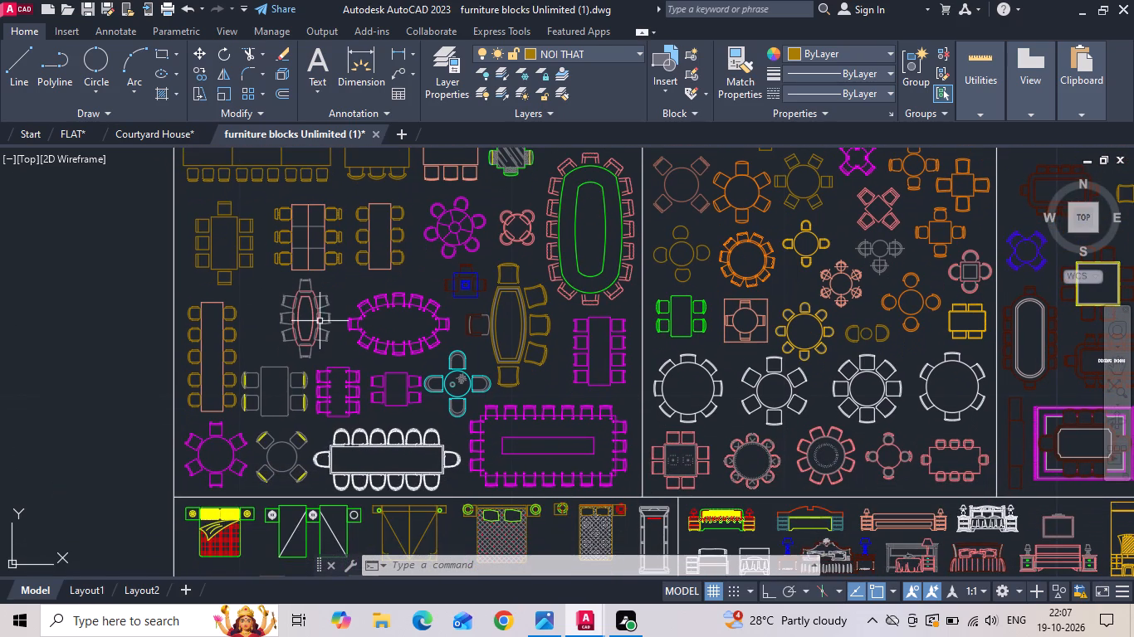
pyautogui.scroll(2, 551, 302)
pyautogui.scroll(-1, 321, 275)
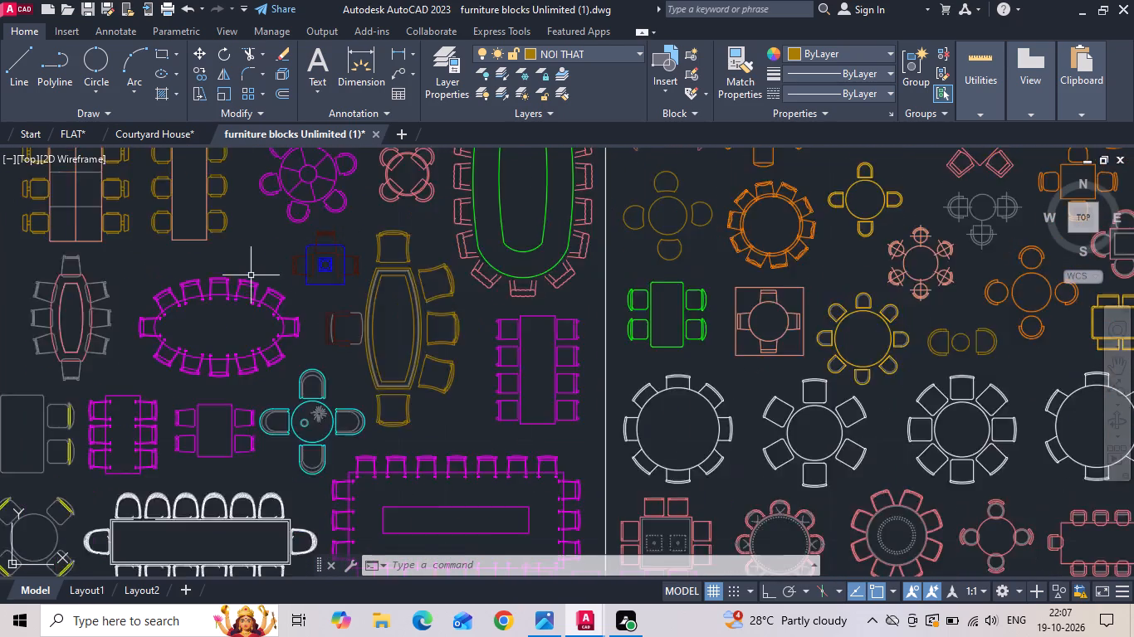
pyautogui.scroll(-1, 238, 275)
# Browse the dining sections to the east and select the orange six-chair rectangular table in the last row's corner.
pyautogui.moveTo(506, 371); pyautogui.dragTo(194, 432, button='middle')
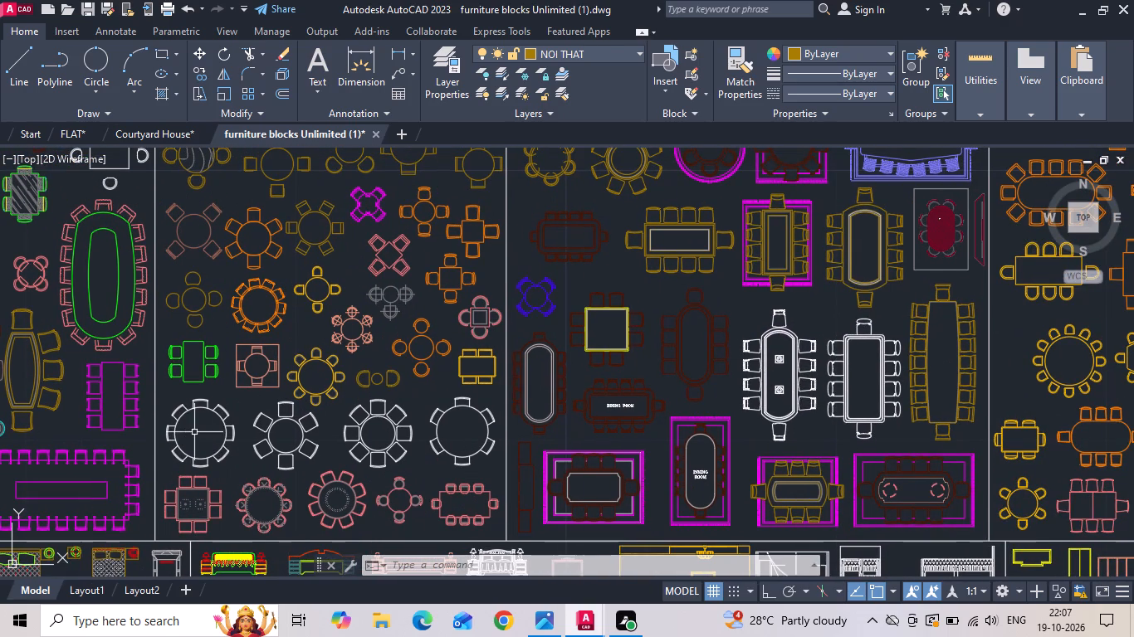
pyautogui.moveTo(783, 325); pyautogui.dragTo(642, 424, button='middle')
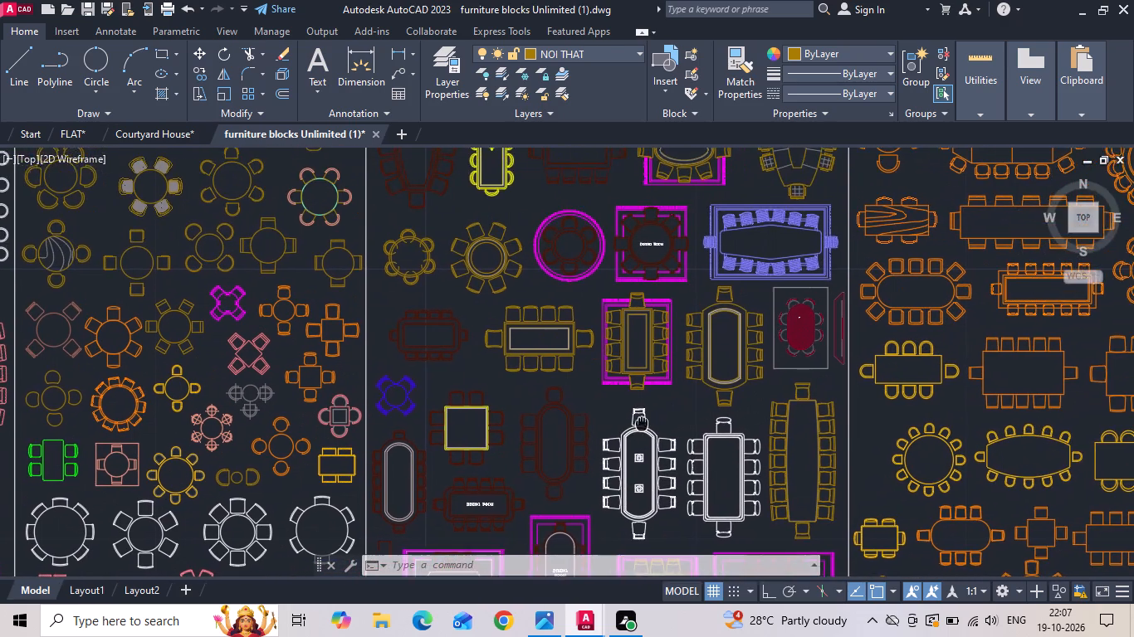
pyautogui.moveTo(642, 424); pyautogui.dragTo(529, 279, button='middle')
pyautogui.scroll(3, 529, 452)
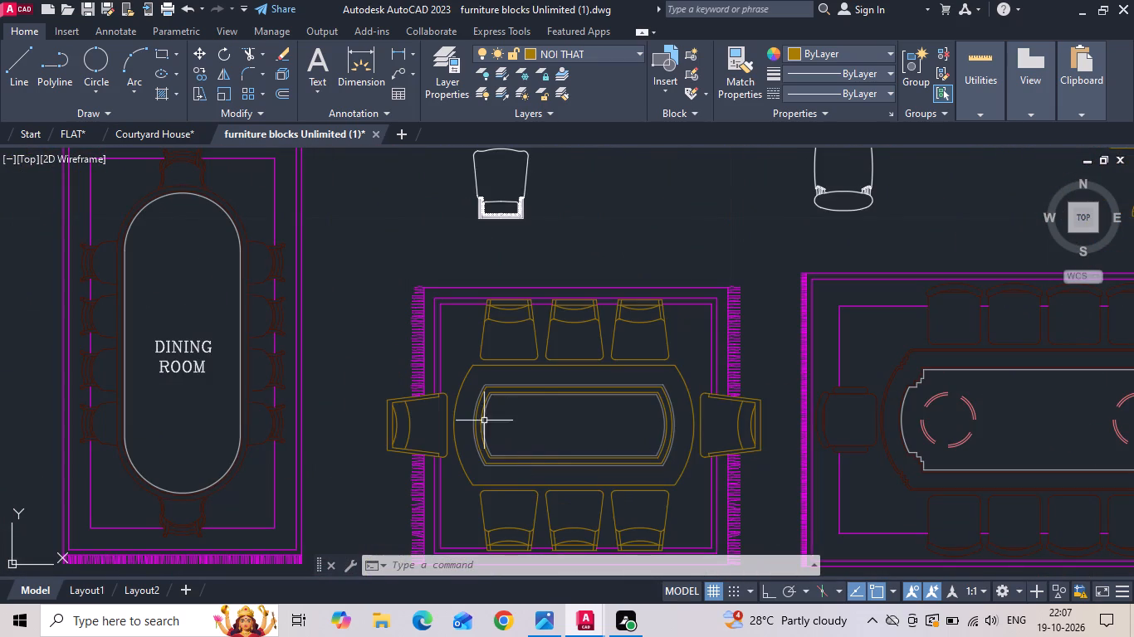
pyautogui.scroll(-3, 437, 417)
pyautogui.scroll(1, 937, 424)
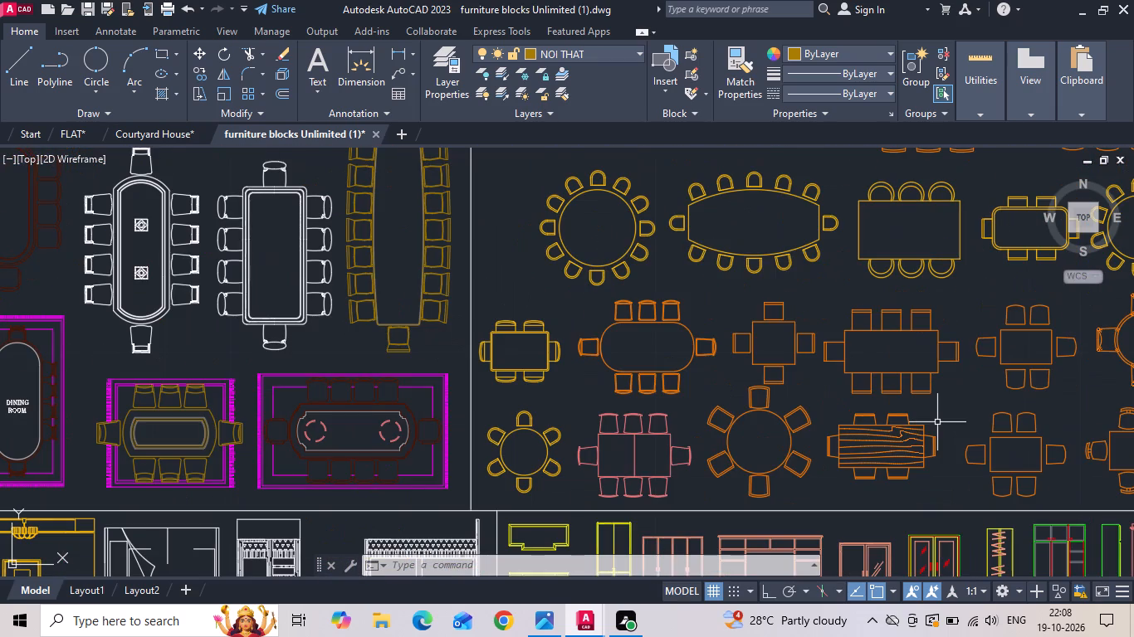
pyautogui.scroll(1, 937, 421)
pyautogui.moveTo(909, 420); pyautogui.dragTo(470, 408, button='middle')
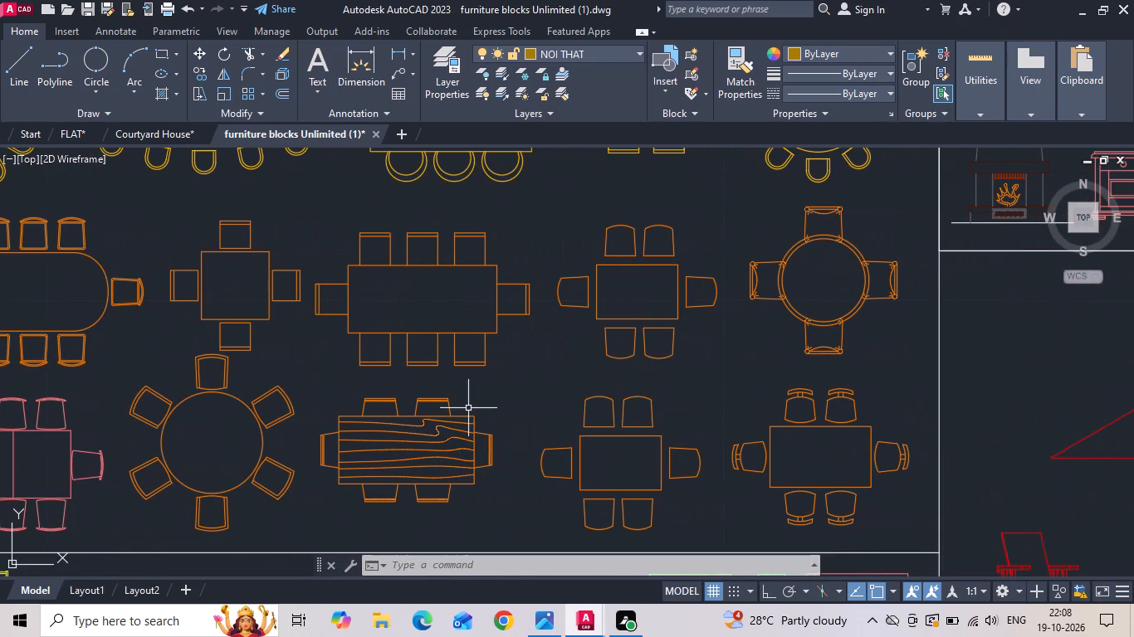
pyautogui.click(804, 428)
# Look through the remaining dining table blocks up to the top row, and compare with the dining layout in the FLAT drawing.
pyautogui.scroll(-2, 640, 430)
pyautogui.moveTo(519, 286); pyautogui.dragTo(505, 338, button='middle')
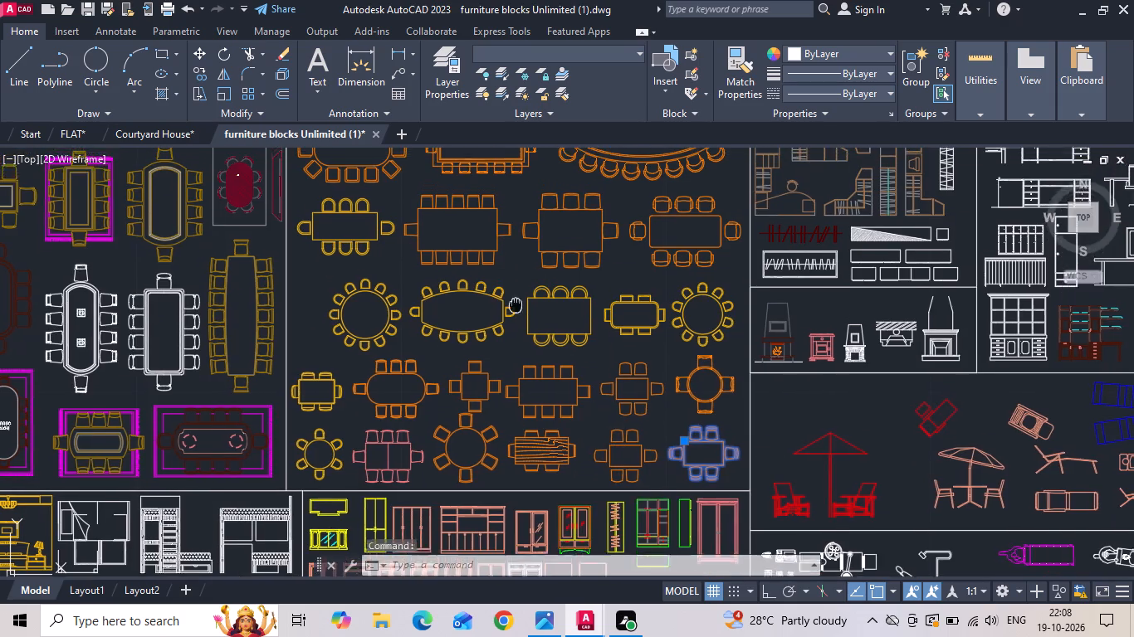
pyautogui.moveTo(505, 338); pyautogui.dragTo(445, 448, button='middle')
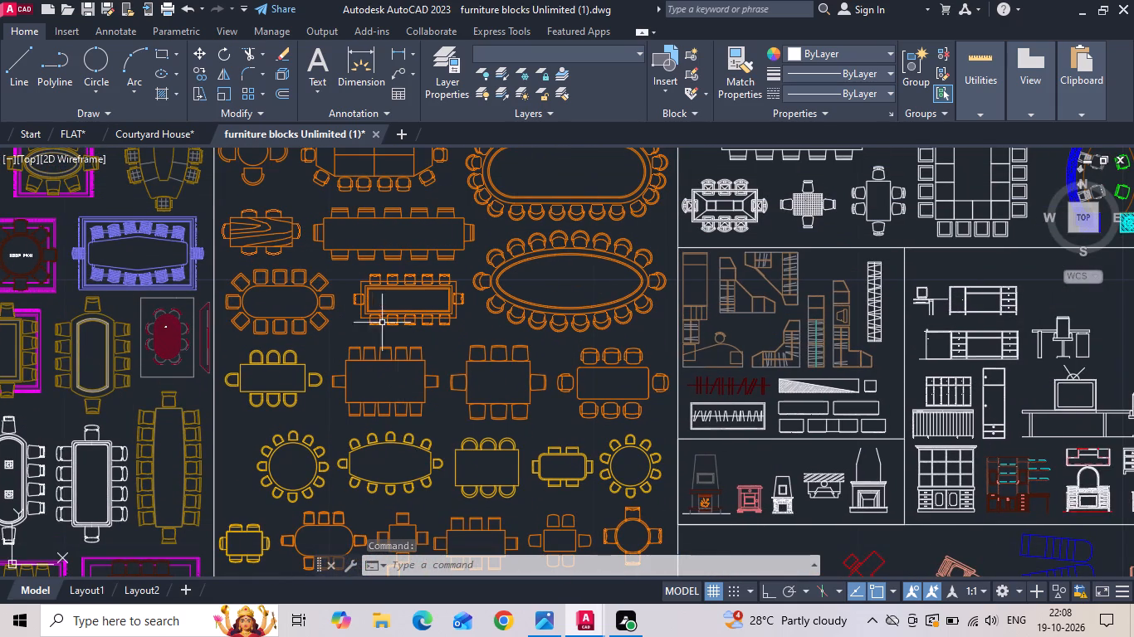
pyautogui.scroll(-1, 377, 300)
pyautogui.moveTo(377, 309); pyautogui.dragTo(366, 444, button='middle')
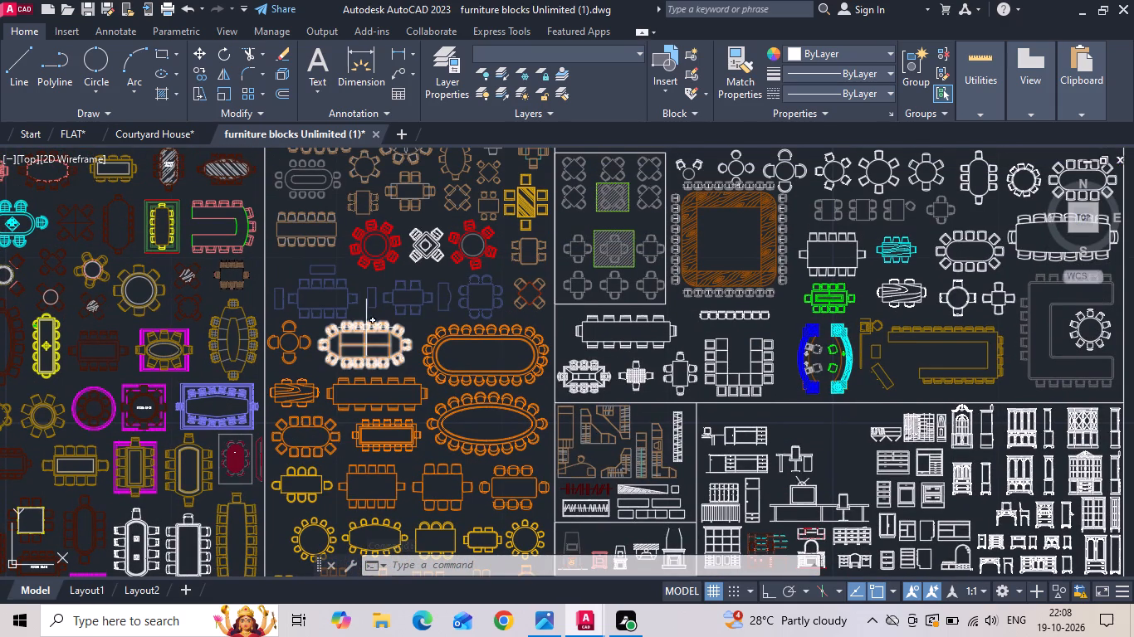
pyautogui.moveTo(369, 281); pyautogui.dragTo(355, 412, button='middle')
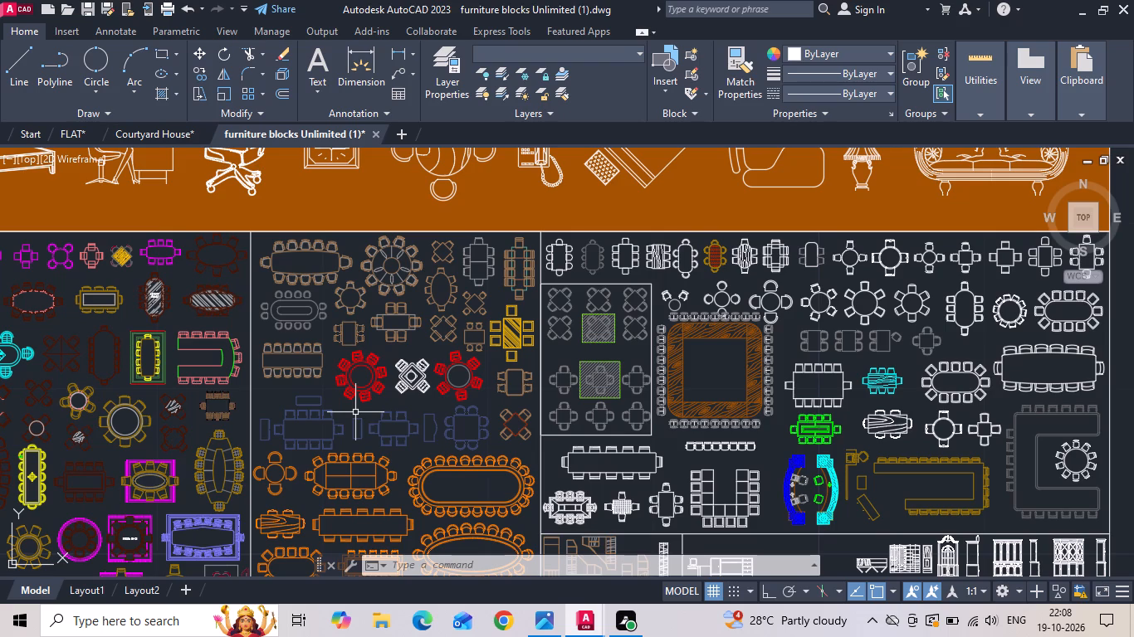
pyautogui.scroll(-2, 450, 277)
pyautogui.scroll(1, 451, 436)
pyautogui.moveTo(456, 408); pyautogui.dragTo(489, 333, button='middle')
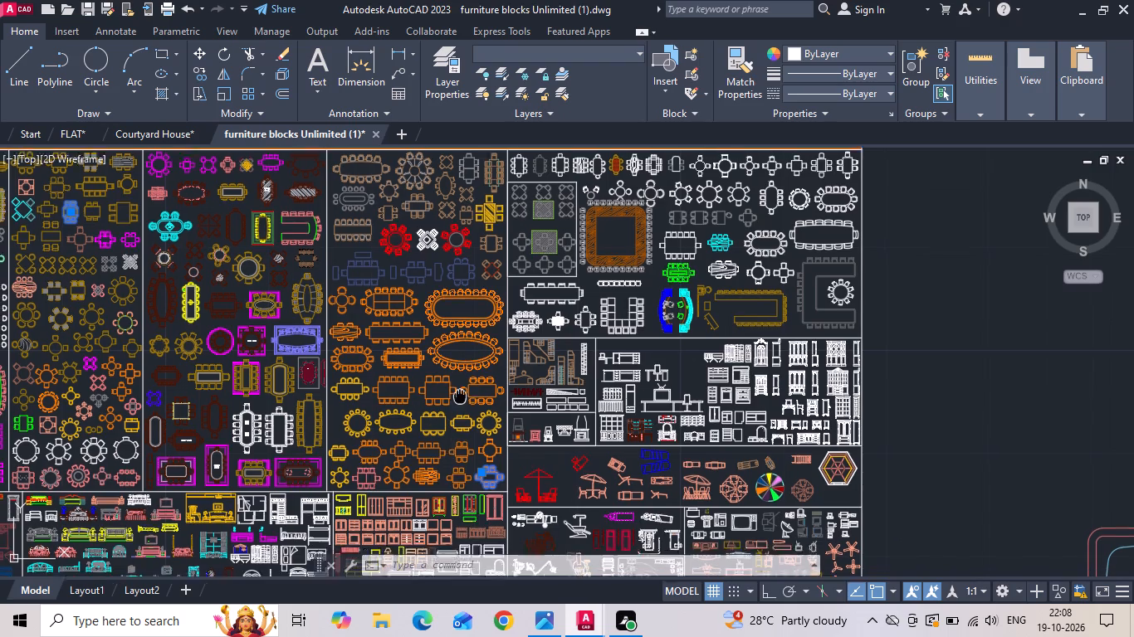
pyautogui.moveTo(489, 333); pyautogui.dragTo(550, 222, button='middle')
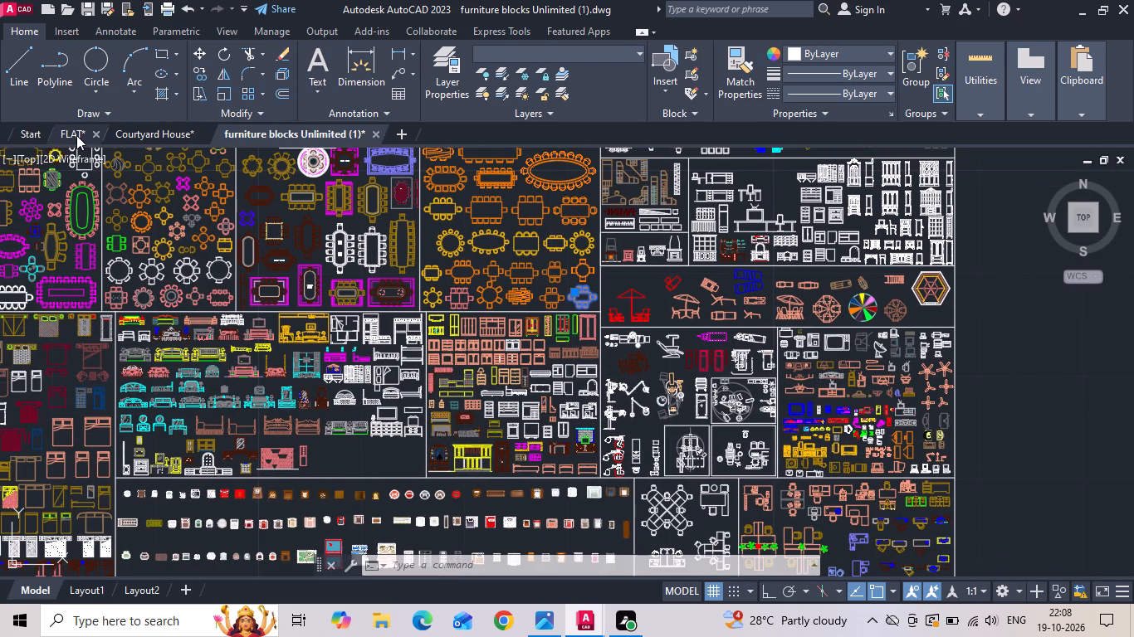
pyautogui.click(76, 134)
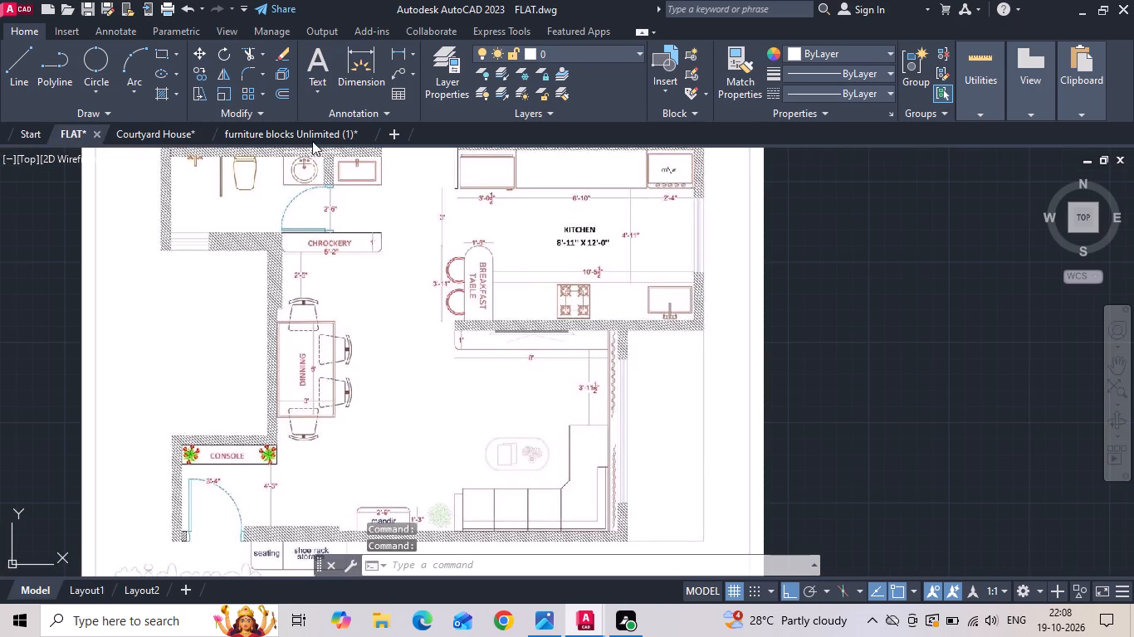
# Return to the furniture library drawing and select the orange six-chair rectangular dining table at the end of the last dining row.
pyautogui.click(262, 131)
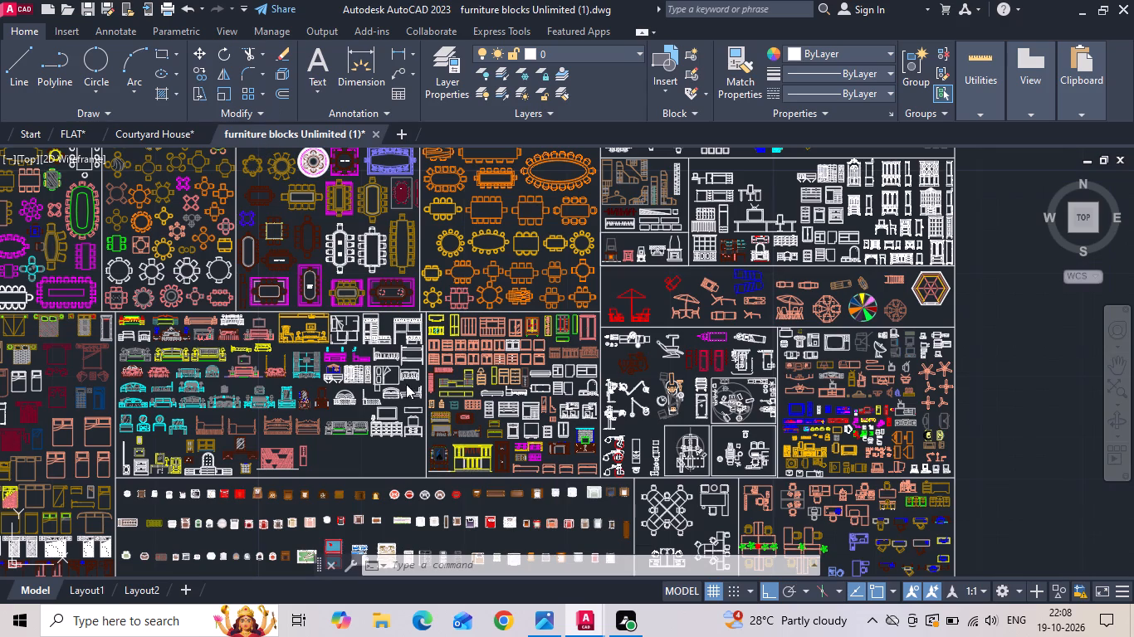
pyautogui.moveTo(369, 257); pyautogui.dragTo(450, 466, button='middle')
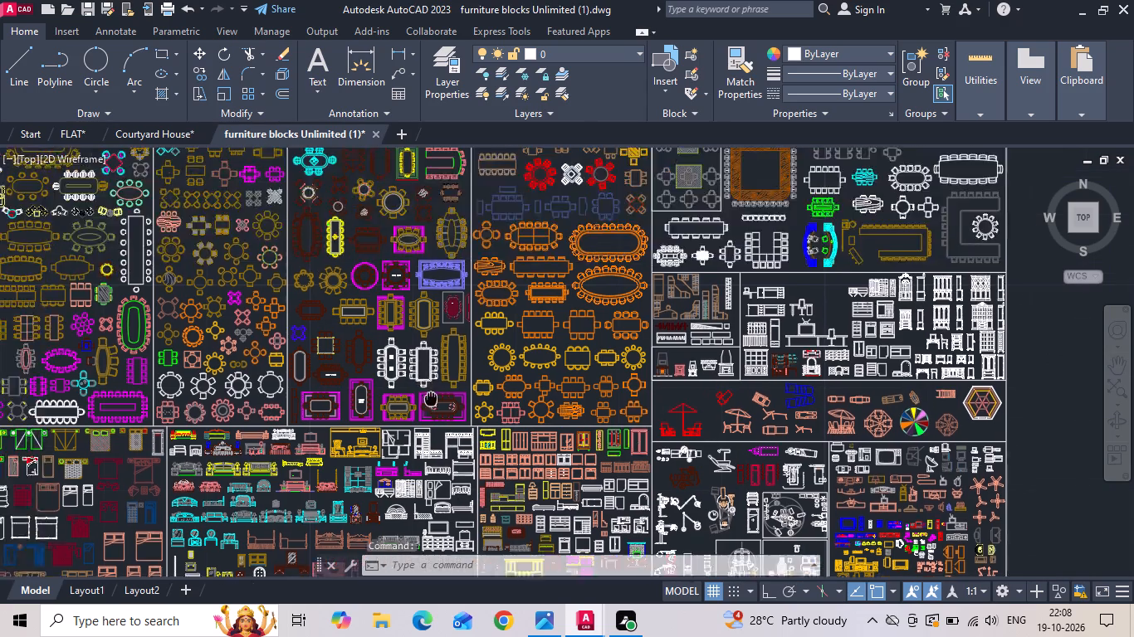
pyautogui.moveTo(450, 466); pyautogui.dragTo(463, 556, button='middle')
pyautogui.scroll(-1, 481, 265)
pyautogui.scroll(1, 567, 478)
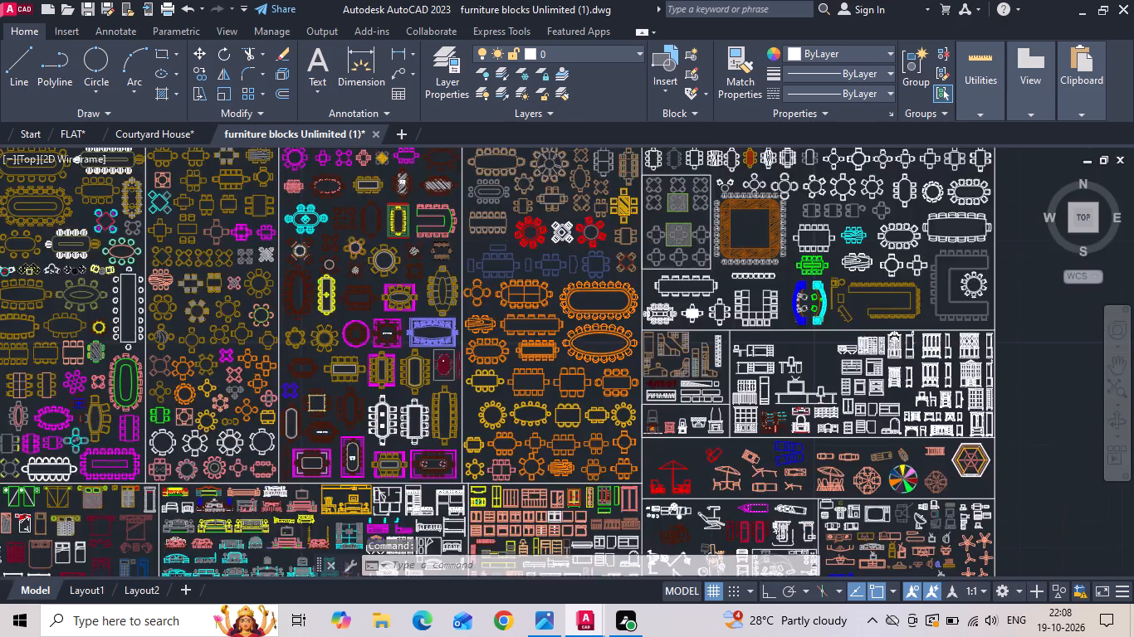
pyautogui.scroll(3, 567, 478)
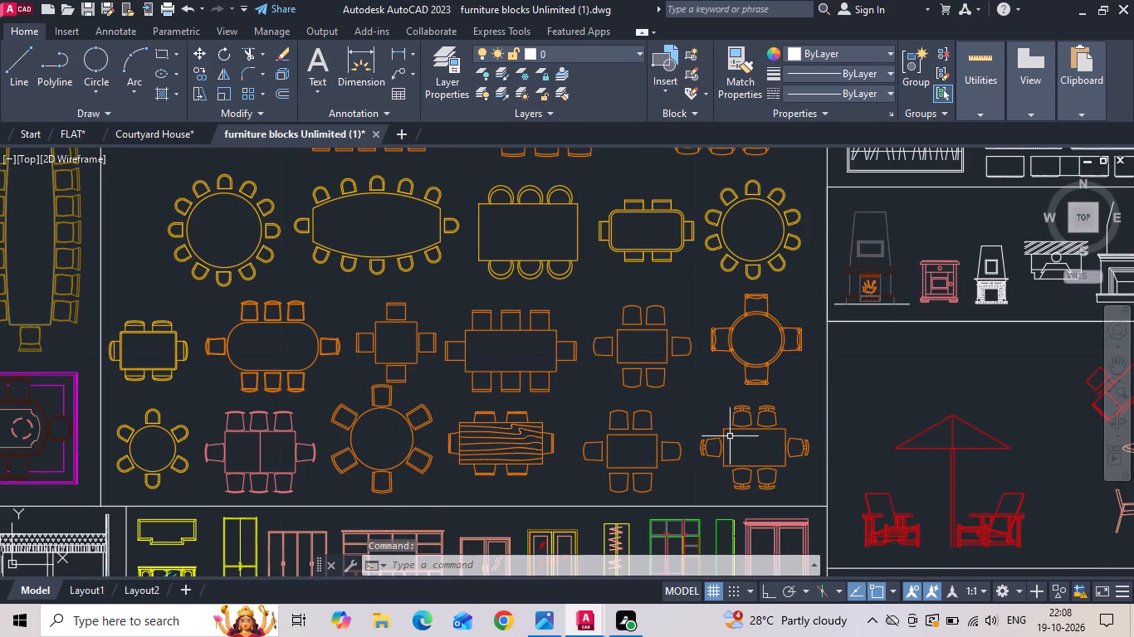
pyautogui.click(730, 436)
pyautogui.click(716, 413)
# Browse the library's bed blocks and add the orange double bed with striped side tables, second in its top row, to the selection.
pyautogui.scroll(-4, 655, 232)
pyautogui.scroll(2, 281, 291)
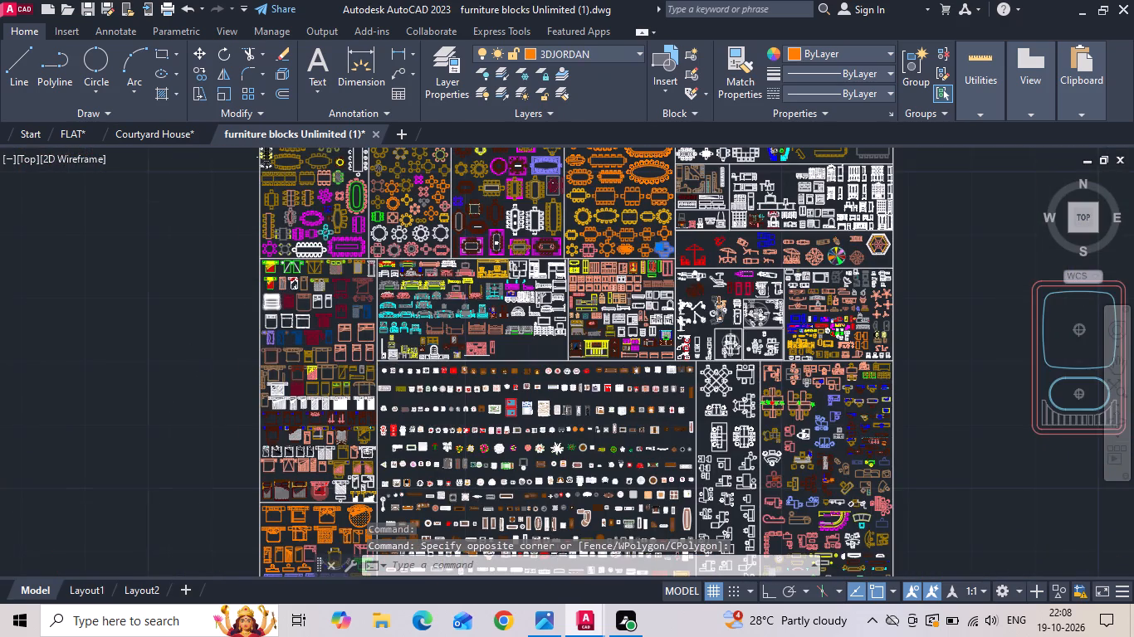
pyautogui.scroll(1, 288, 275)
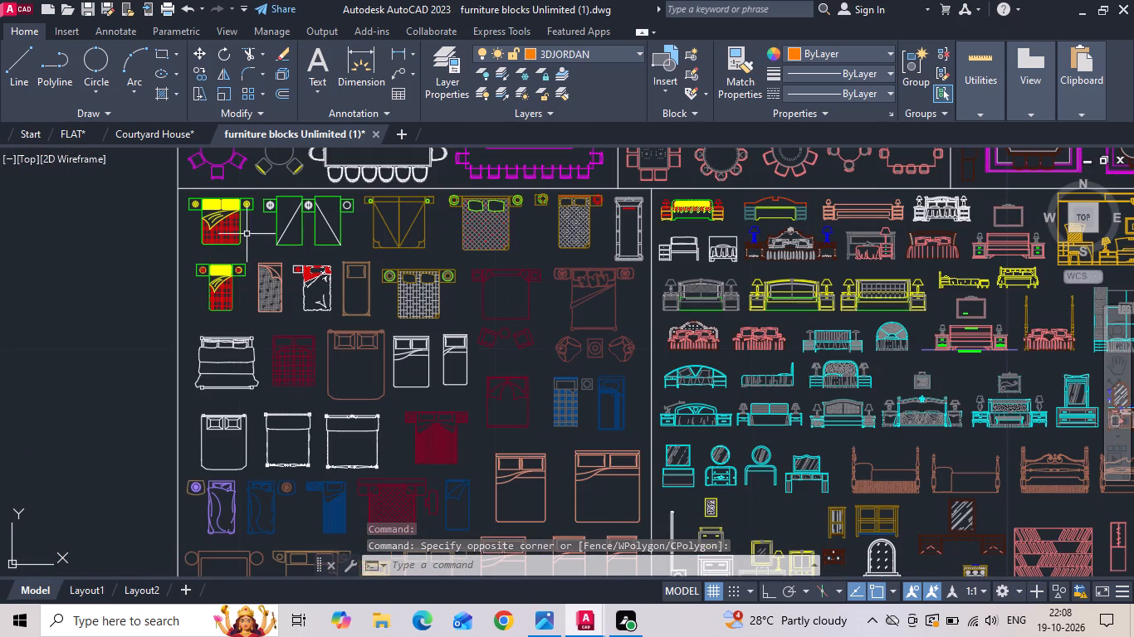
pyautogui.moveTo(319, 401); pyautogui.dragTo(318, 309, button='middle')
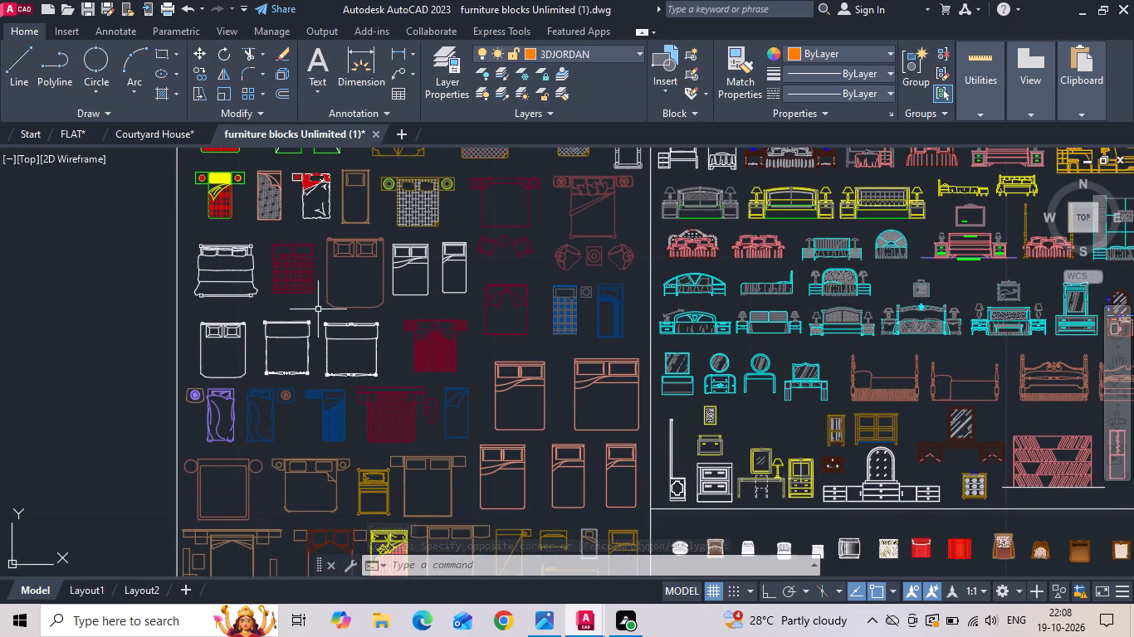
pyautogui.moveTo(420, 414); pyautogui.dragTo(423, 290, button='middle')
pyautogui.moveTo(418, 409); pyautogui.dragTo(411, 336, button='middle')
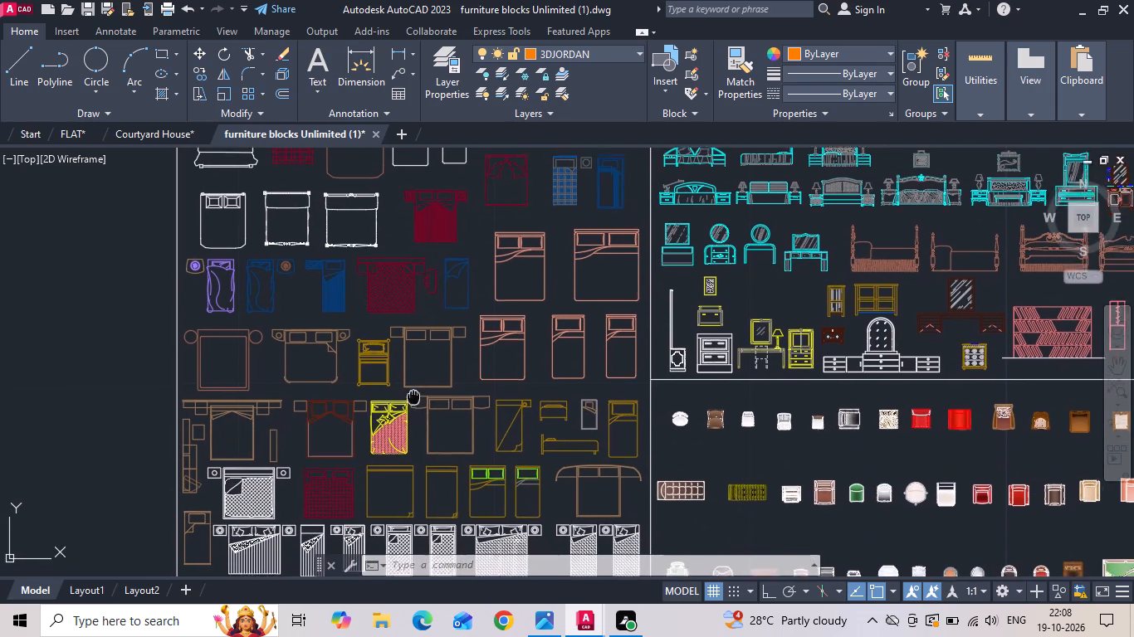
pyautogui.moveTo(411, 336); pyautogui.dragTo(430, 210, button='middle')
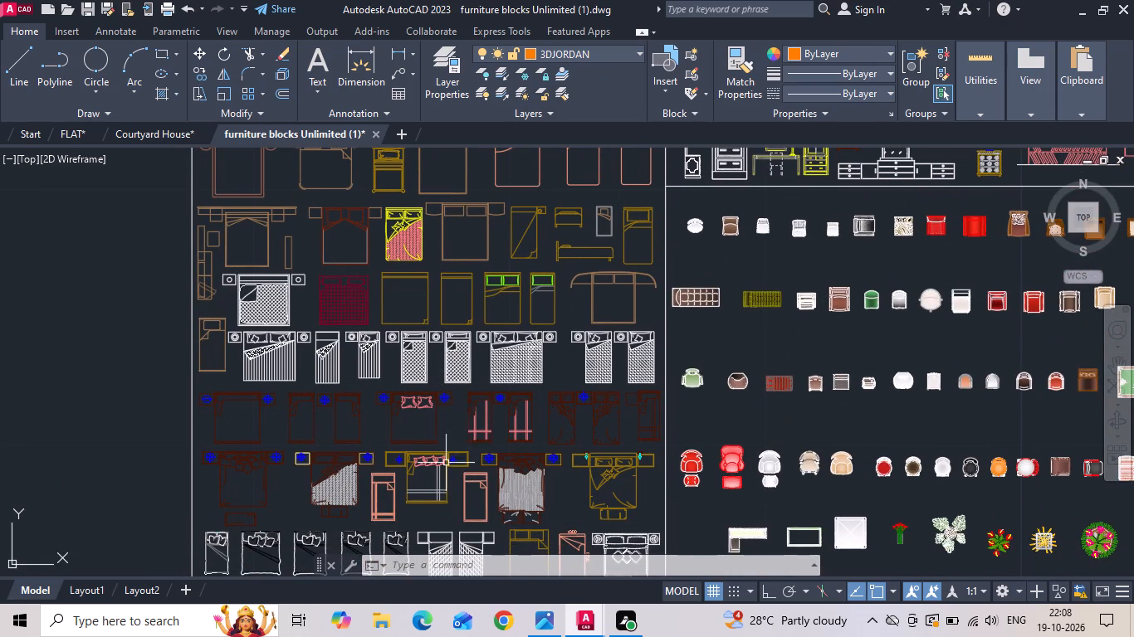
pyautogui.scroll(2, 440, 468)
pyautogui.scroll(-2, 428, 277)
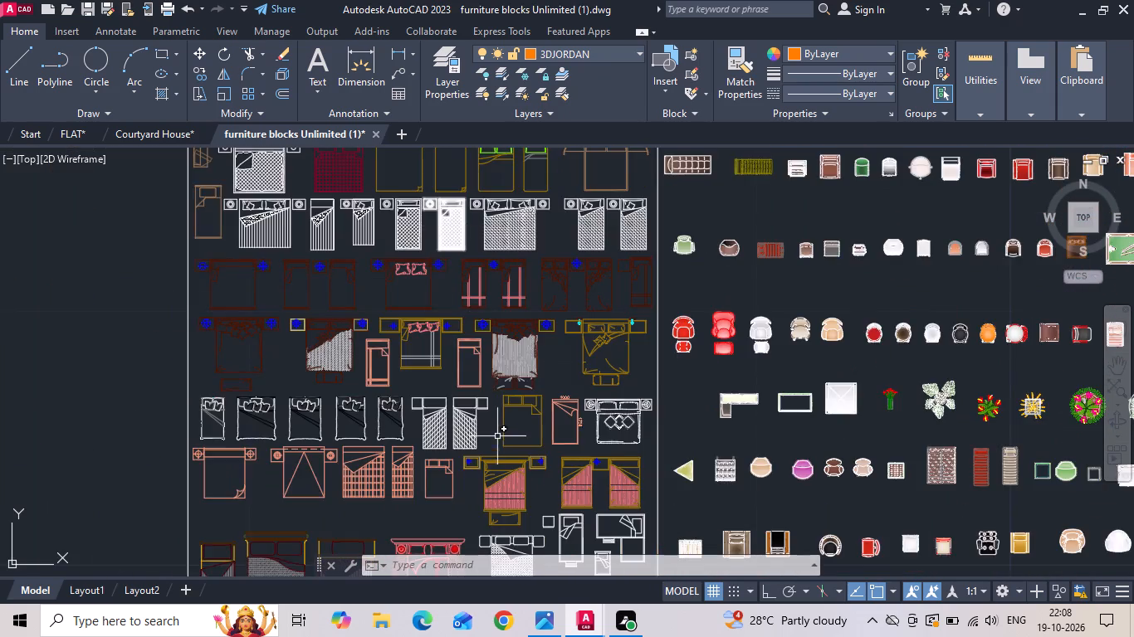
pyautogui.scroll(2, 497, 444)
pyautogui.scroll(-1, 496, 444)
pyautogui.moveTo(483, 367); pyautogui.dragTo(496, 196, button='middle')
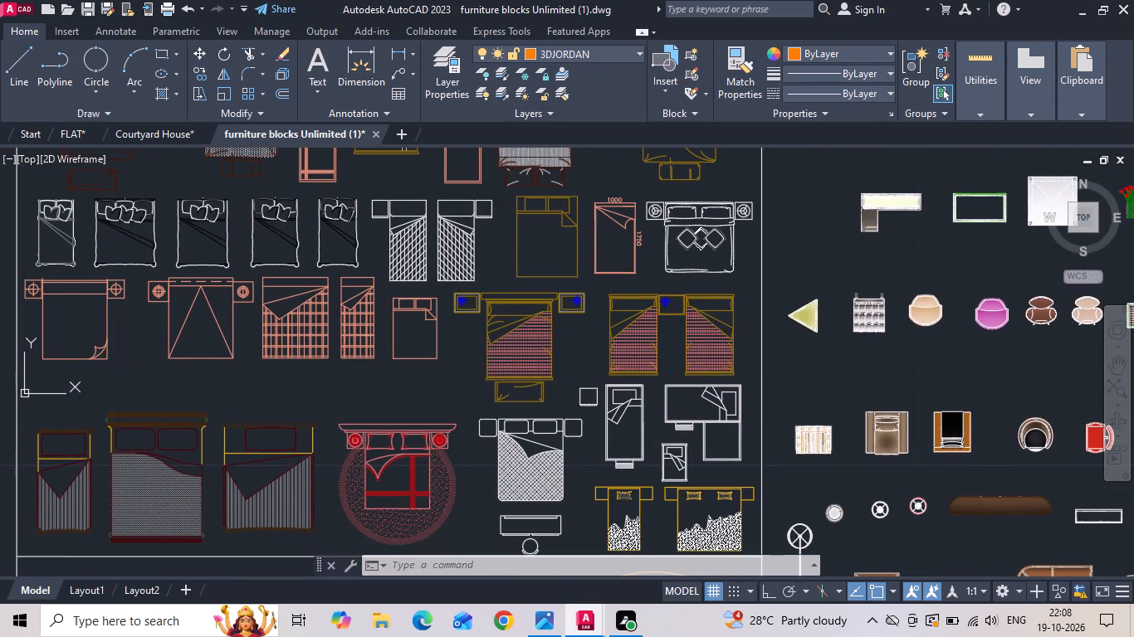
pyautogui.moveTo(477, 387); pyautogui.dragTo(520, 207, button='middle')
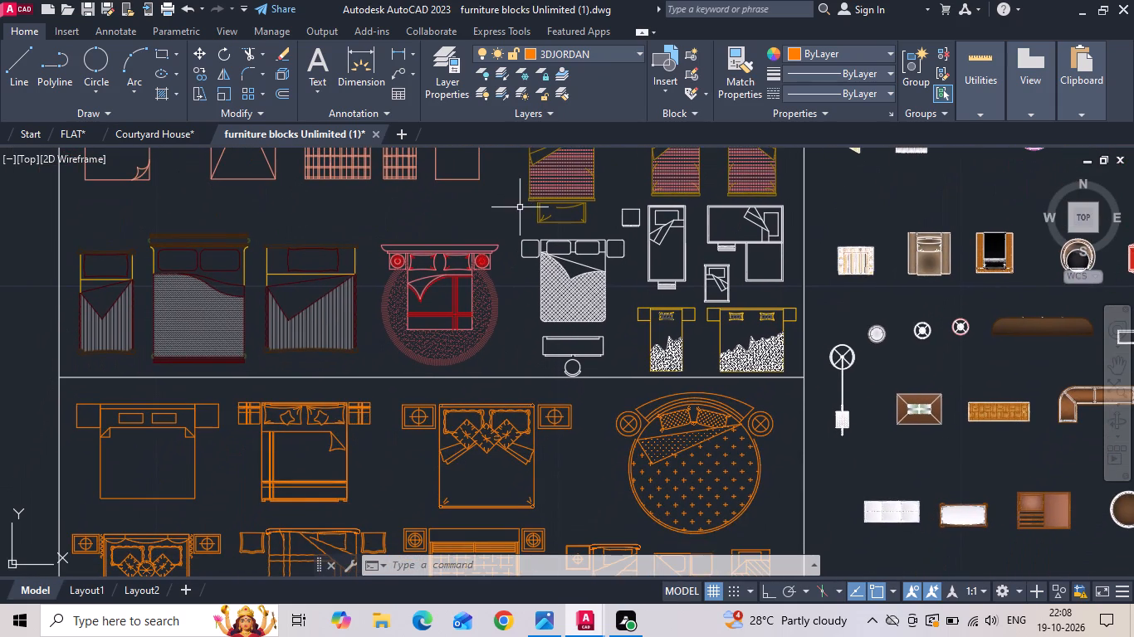
pyautogui.moveTo(466, 401); pyautogui.dragTo(475, 224, button='middle')
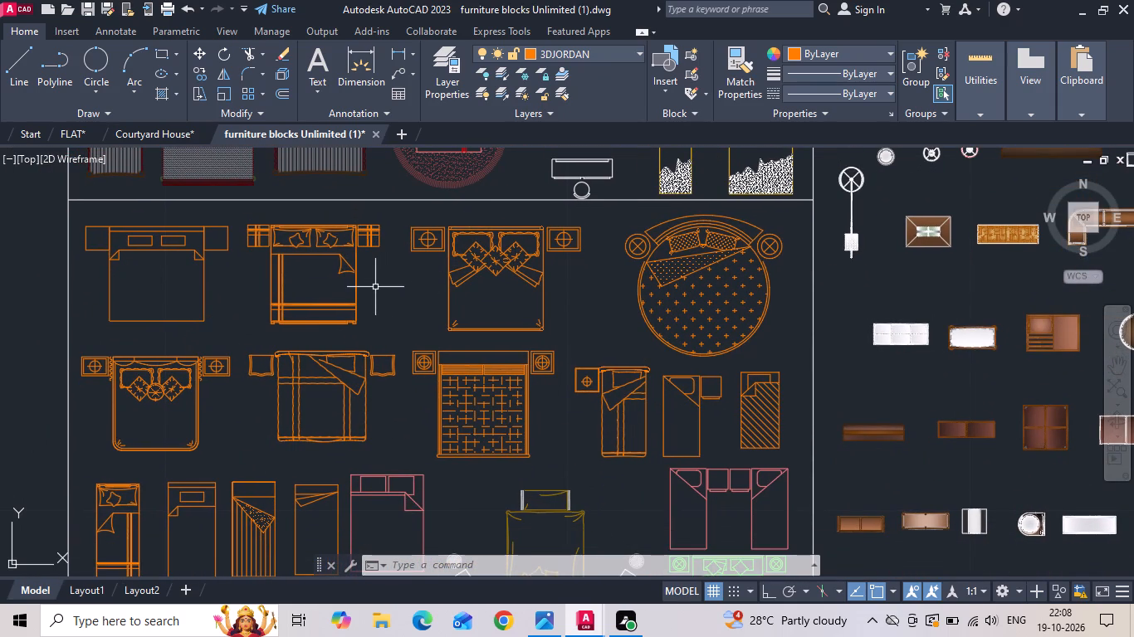
pyautogui.click(374, 288)
pyautogui.click(326, 309)
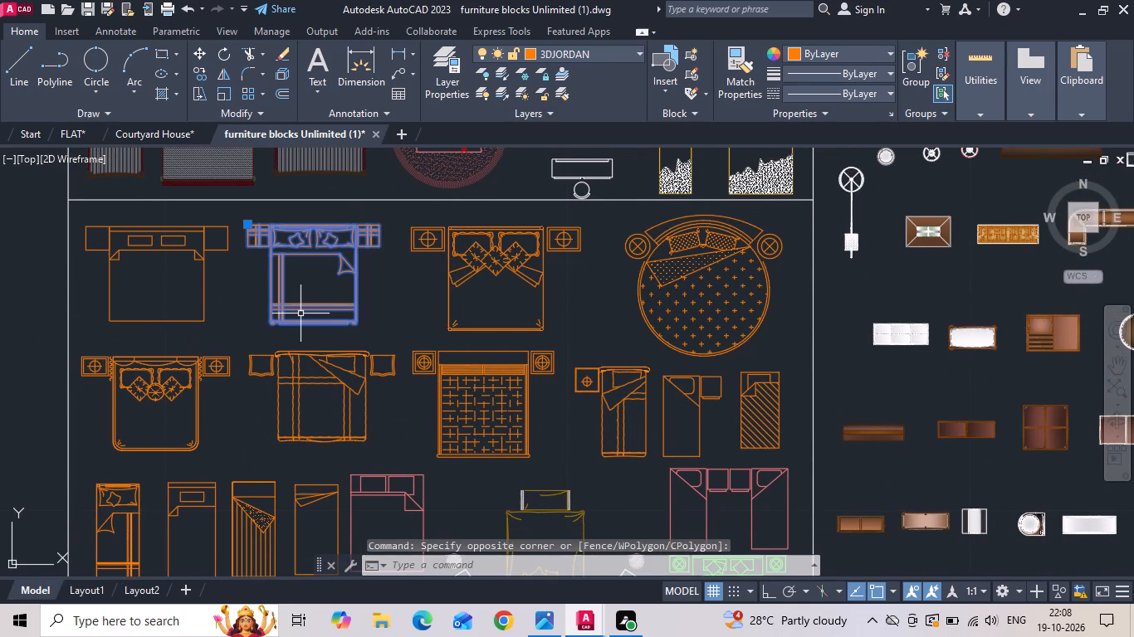
# Look through the sofa section south of the chair and table blocks, from its western end to its eastern end, for a suitable sofa.
pyautogui.scroll(-2, 299, 314)
pyautogui.scroll(-2, 437, 331)
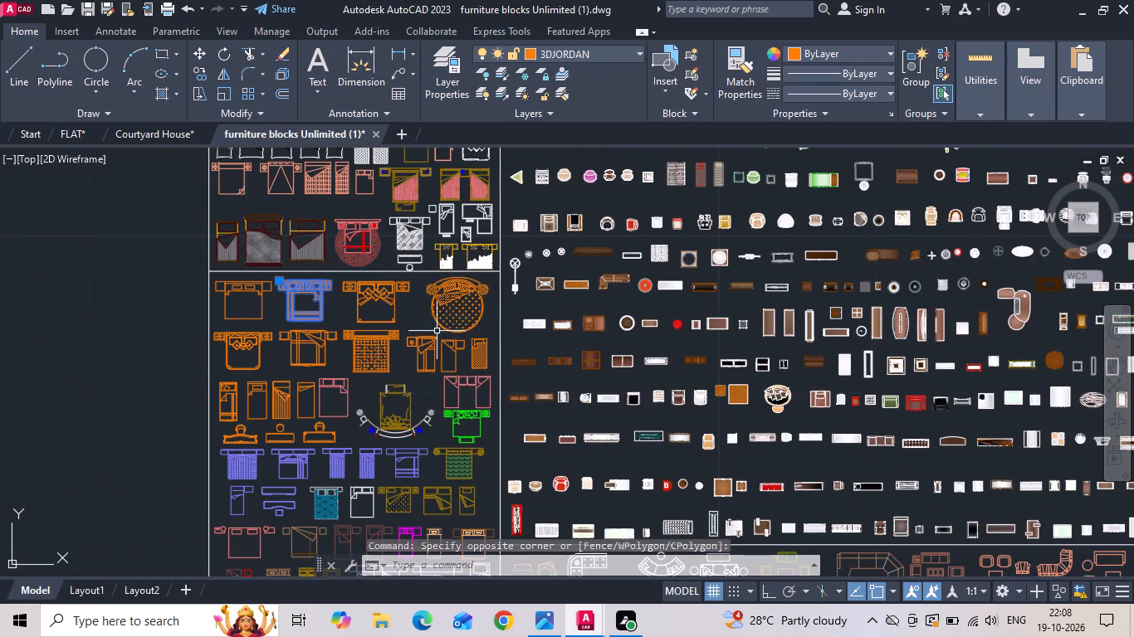
pyautogui.scroll(3, 490, 473)
pyautogui.moveTo(485, 464); pyautogui.dragTo(462, 441, button='middle')
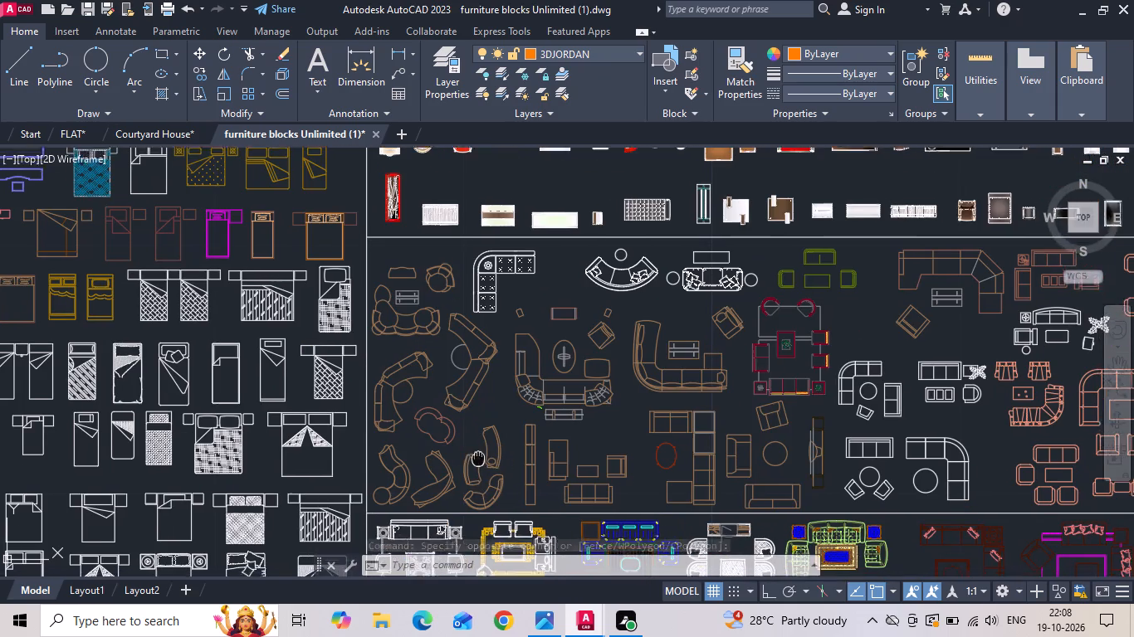
pyautogui.moveTo(462, 441); pyautogui.dragTo(385, 357, button='middle')
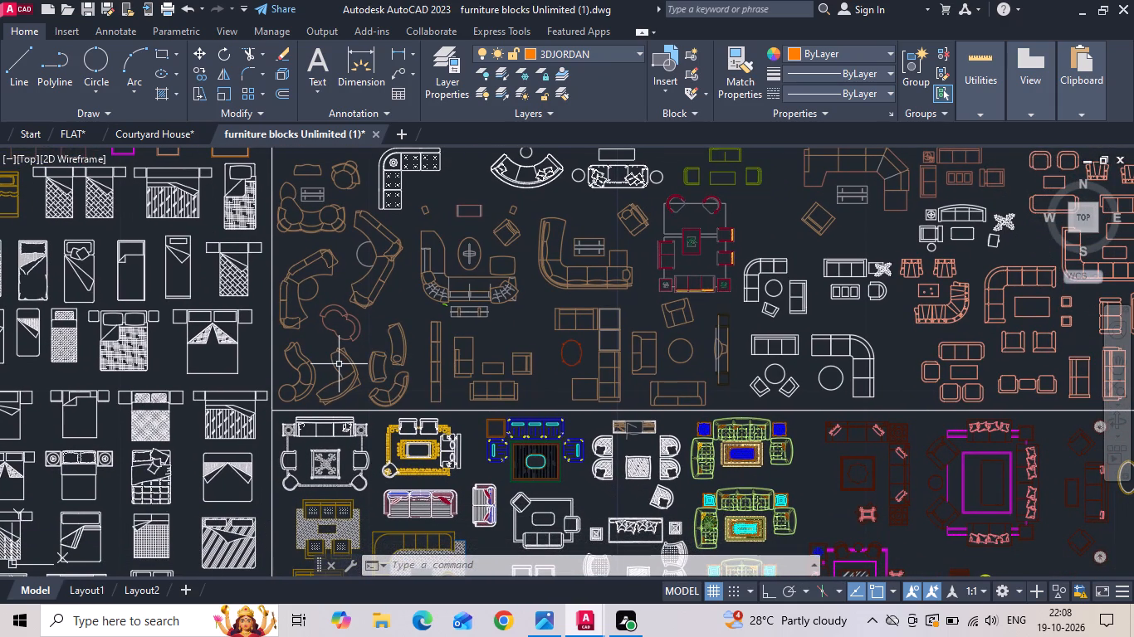
pyautogui.moveTo(713, 326); pyautogui.dragTo(516, 454, button='middle')
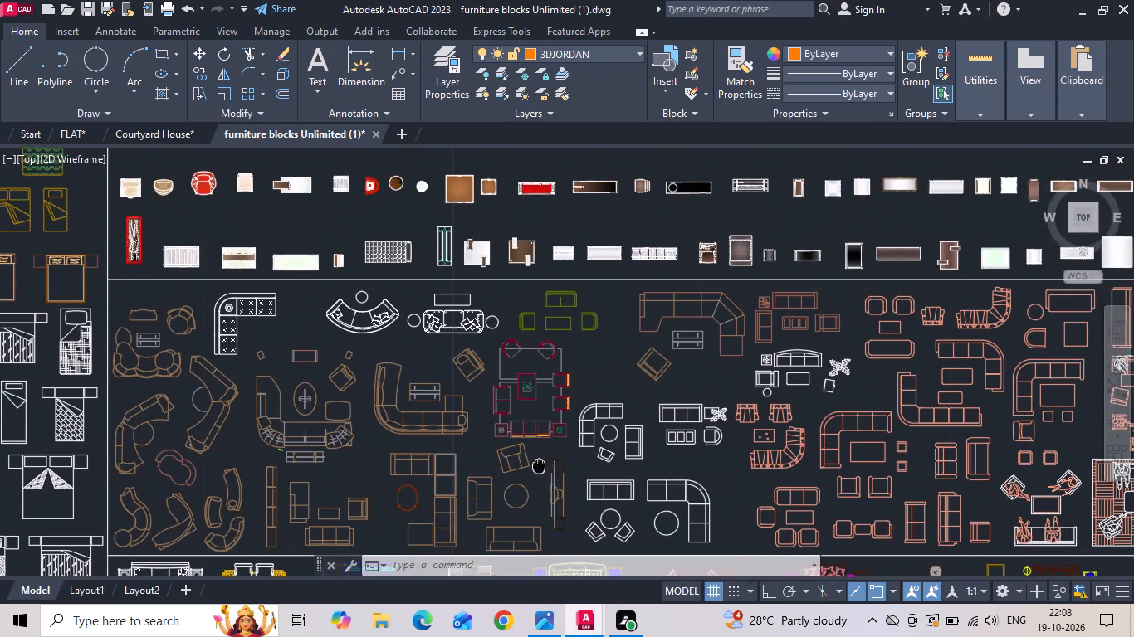
pyautogui.moveTo(516, 454); pyautogui.dragTo(364, 365, button='middle')
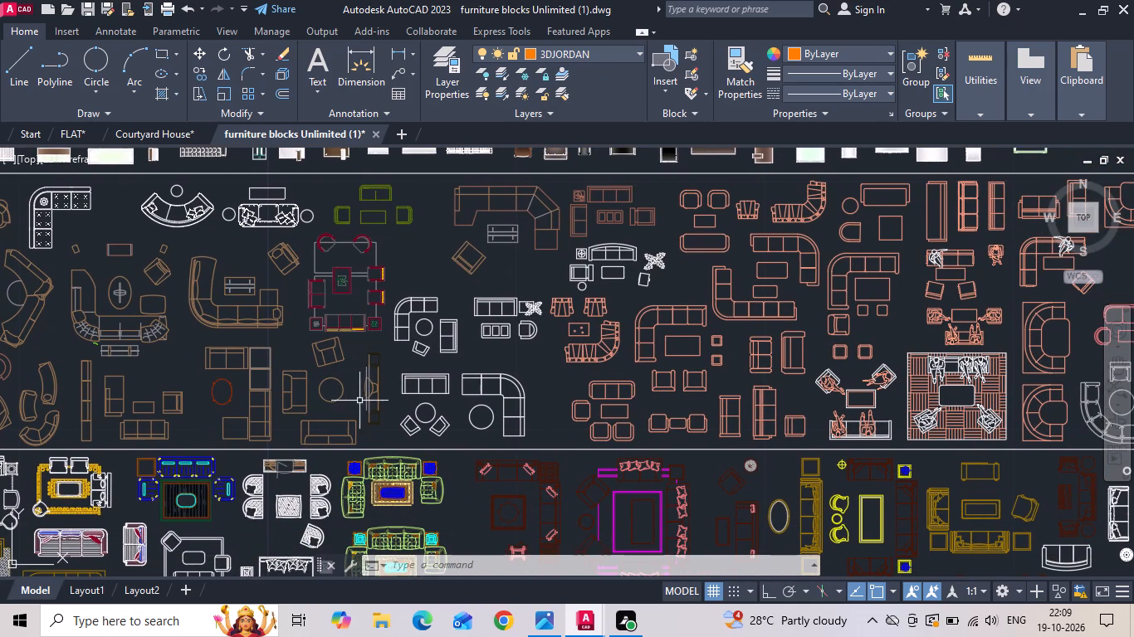
pyautogui.moveTo(749, 368); pyautogui.dragTo(353, 380, button='middle')
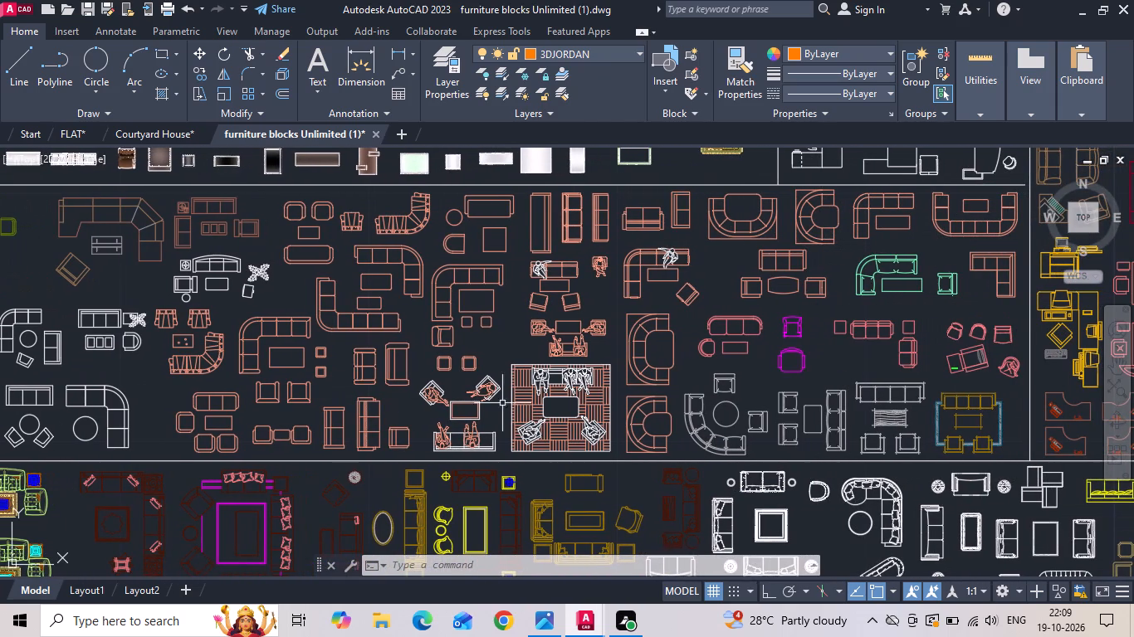
pyautogui.moveTo(799, 369); pyautogui.dragTo(471, 235, button='middle')
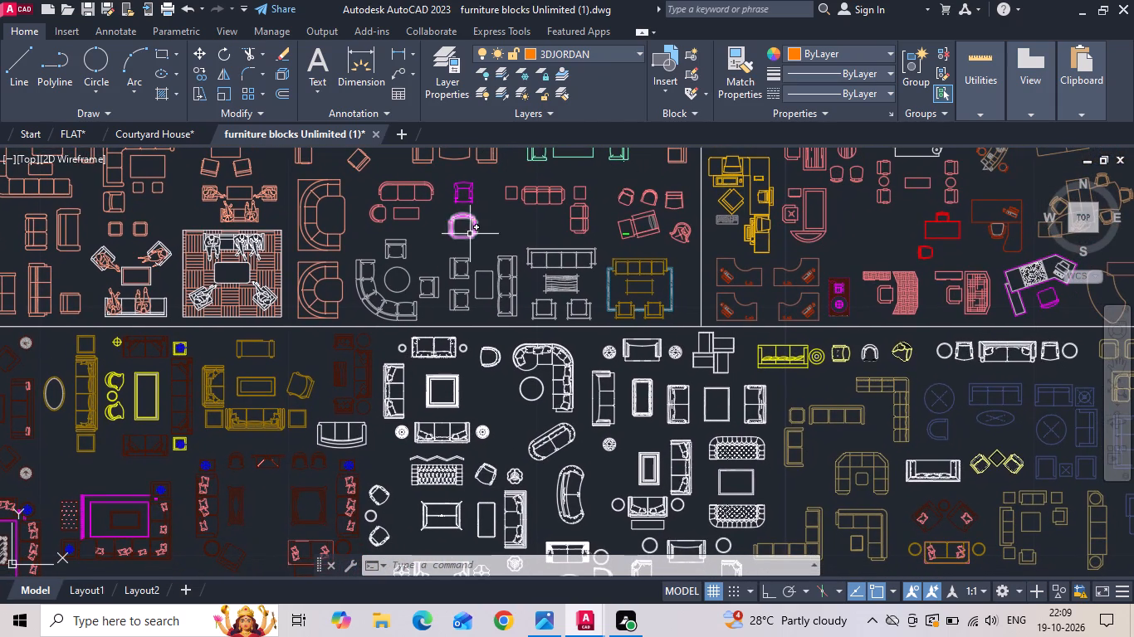
# Browse the remaining sofa sections, add the brown L-shaped sofa to the selection, and copy the selected dining table, bed and sofa to the clipboard.
pyautogui.scroll(-1, 430, 305)
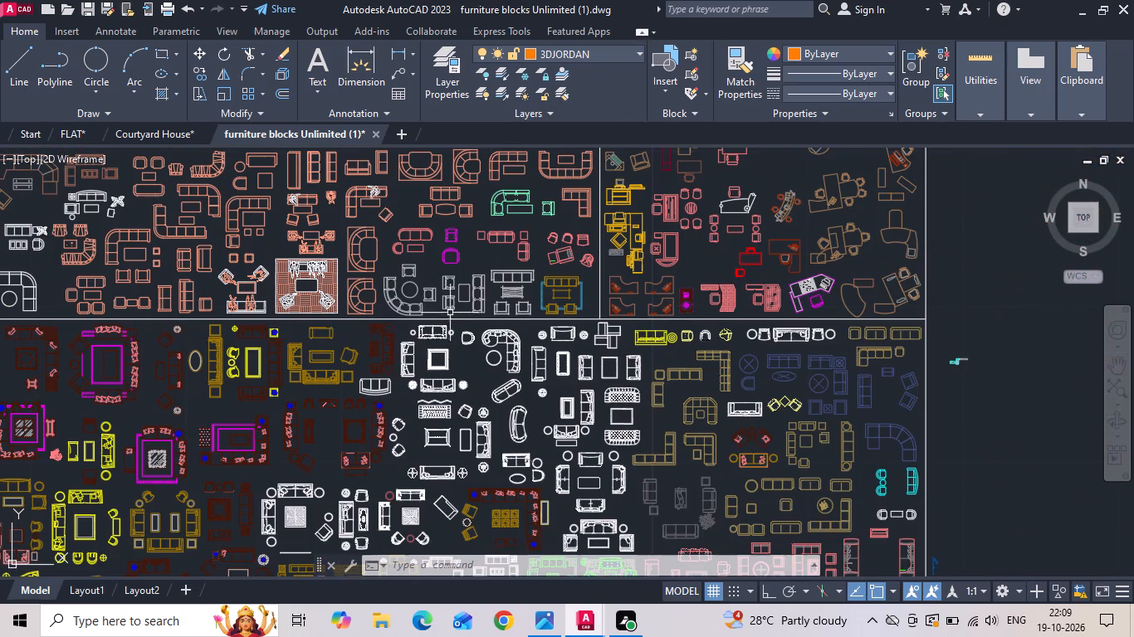
pyautogui.moveTo(509, 446); pyautogui.dragTo(502, 433, button='middle')
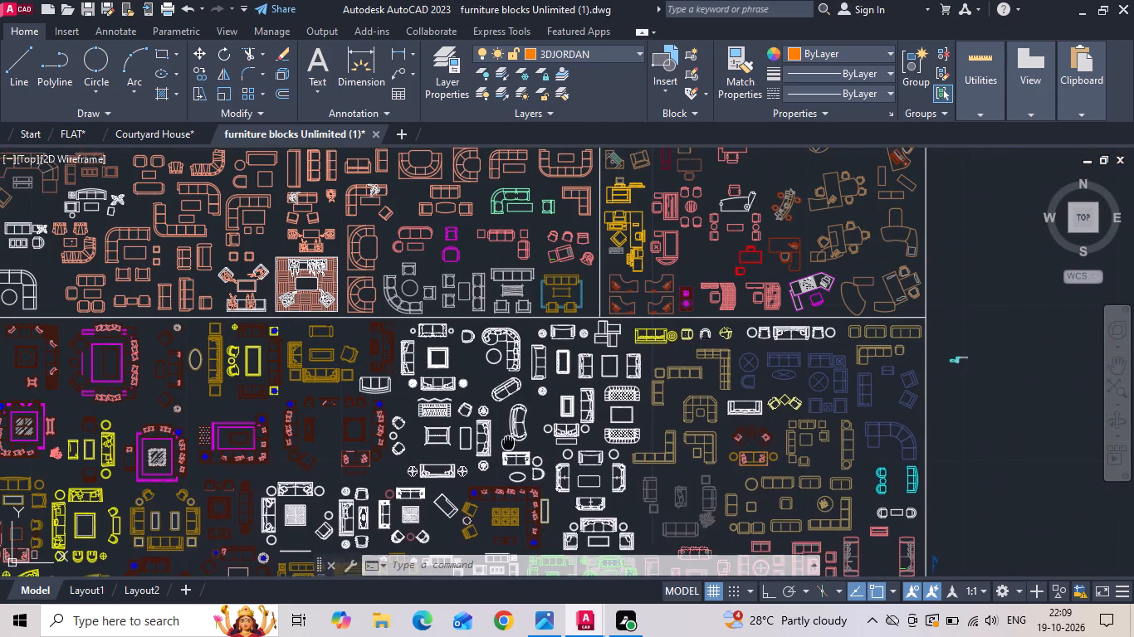
pyautogui.moveTo(502, 433); pyautogui.dragTo(519, 284, button='middle')
pyautogui.moveTo(498, 407); pyautogui.dragTo(533, 304, button='middle')
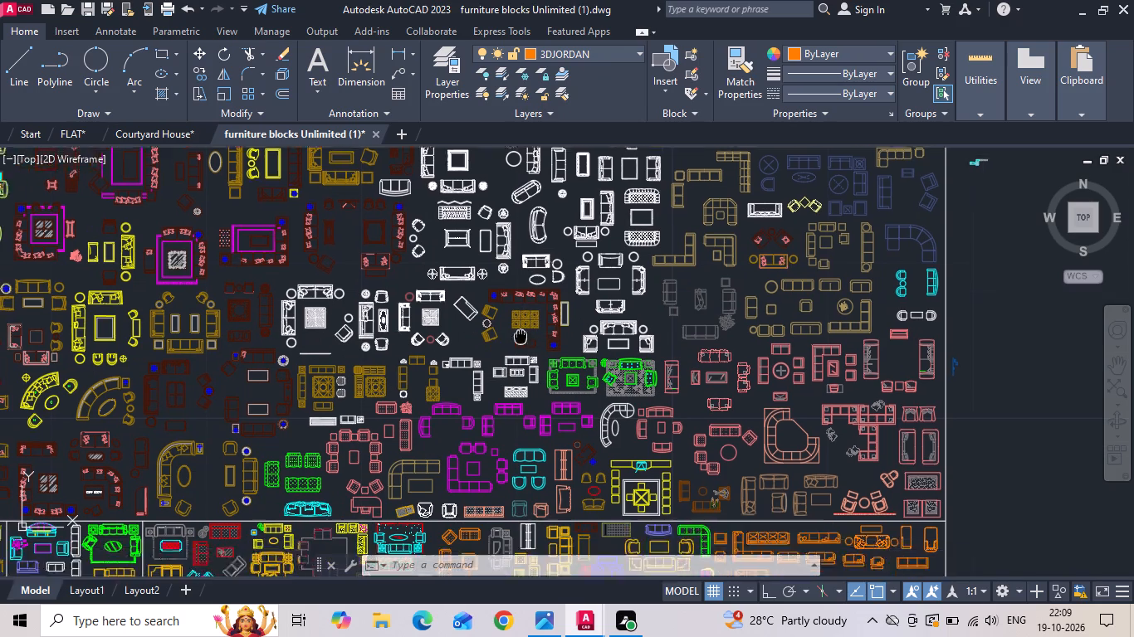
pyautogui.moveTo(533, 304); pyautogui.dragTo(564, 252, button='middle')
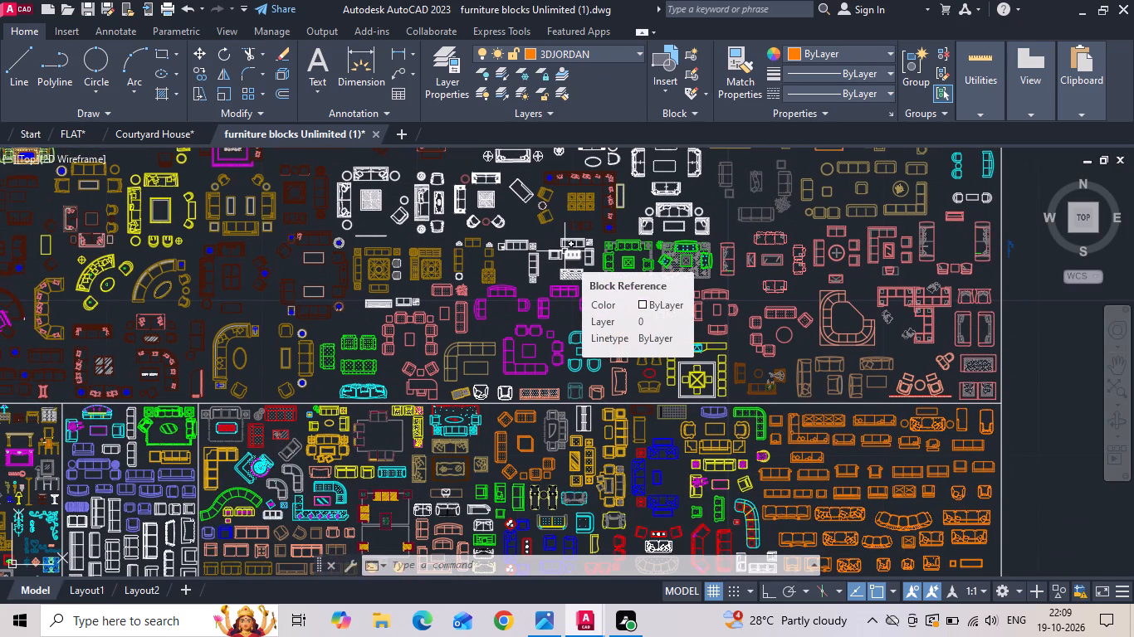
pyautogui.scroll(1, 569, 272)
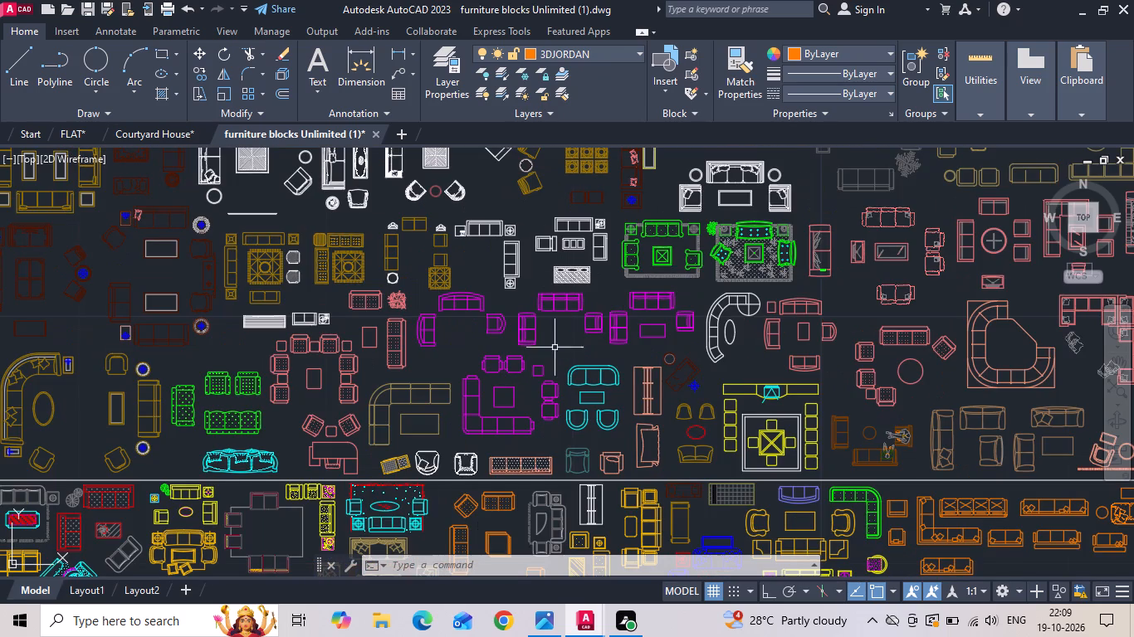
pyautogui.moveTo(558, 346); pyautogui.dragTo(615, 255, button='middle')
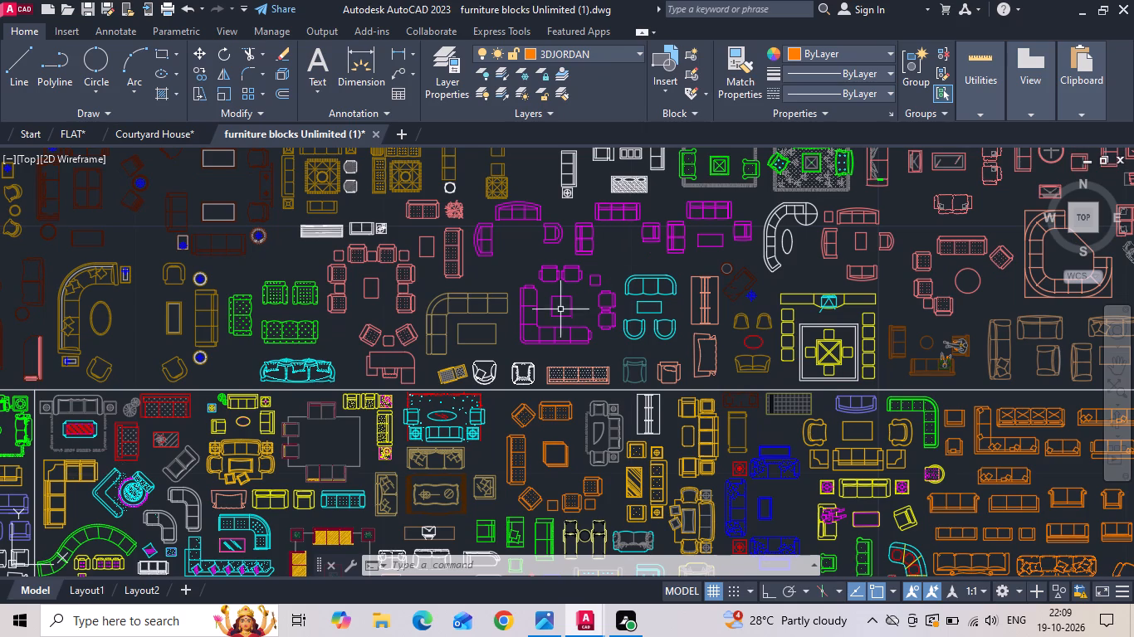
pyautogui.moveTo(446, 345); pyautogui.dragTo(599, 173, button='middle')
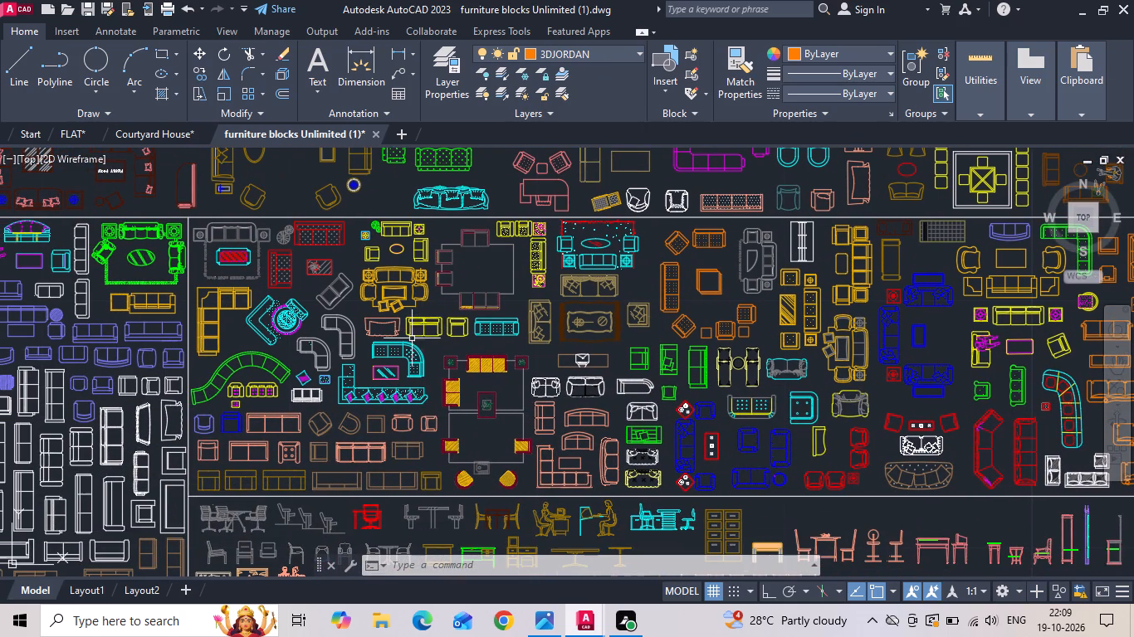
pyautogui.moveTo(382, 363); pyautogui.dragTo(587, 285, button='middle')
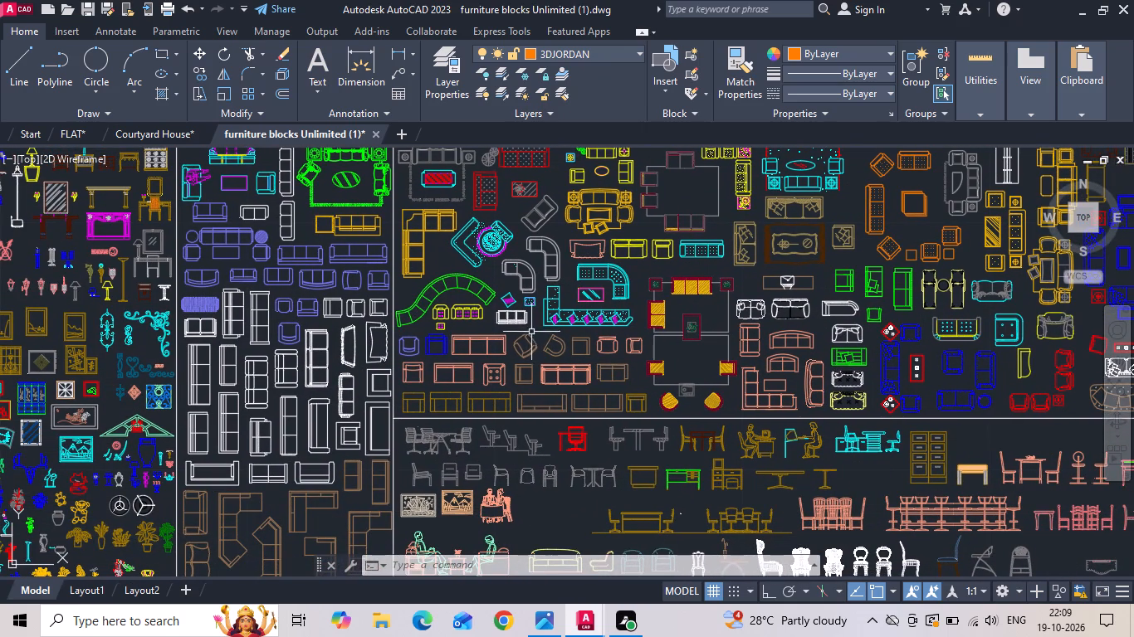
pyautogui.moveTo(418, 406); pyautogui.dragTo(437, 282, button='middle')
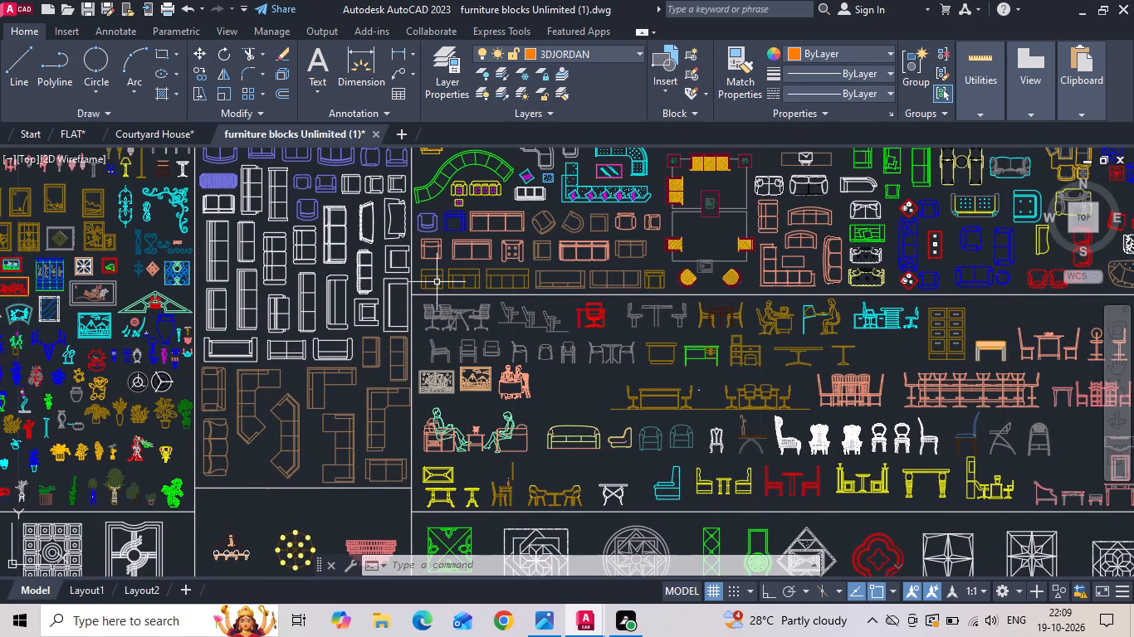
pyautogui.click(369, 421)
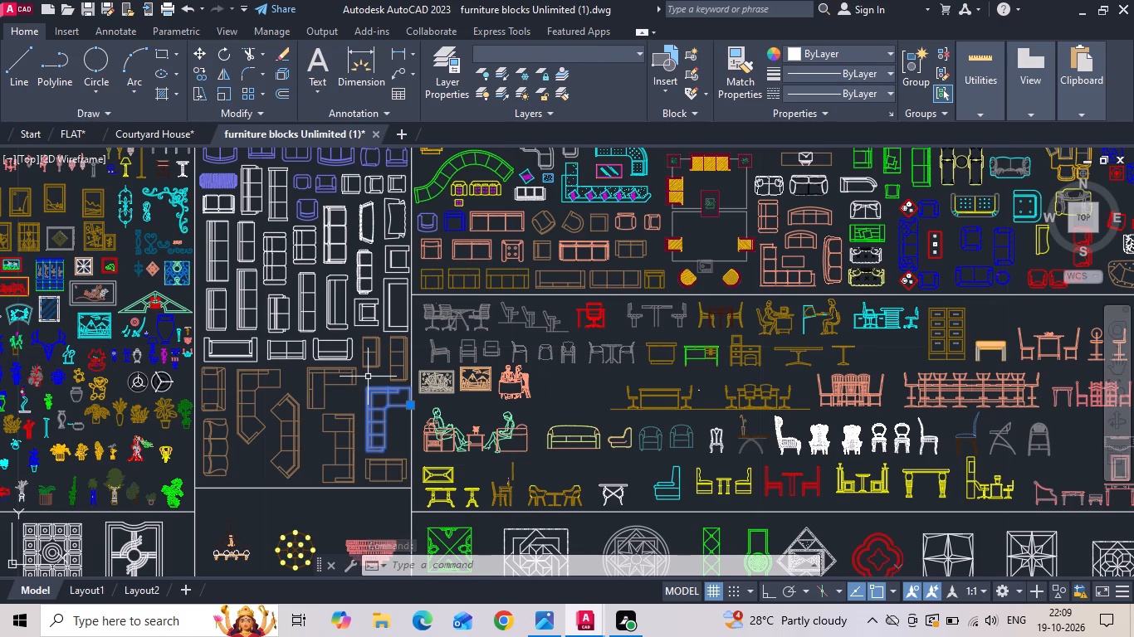
pyautogui.hotkey('ctrl', 'c')
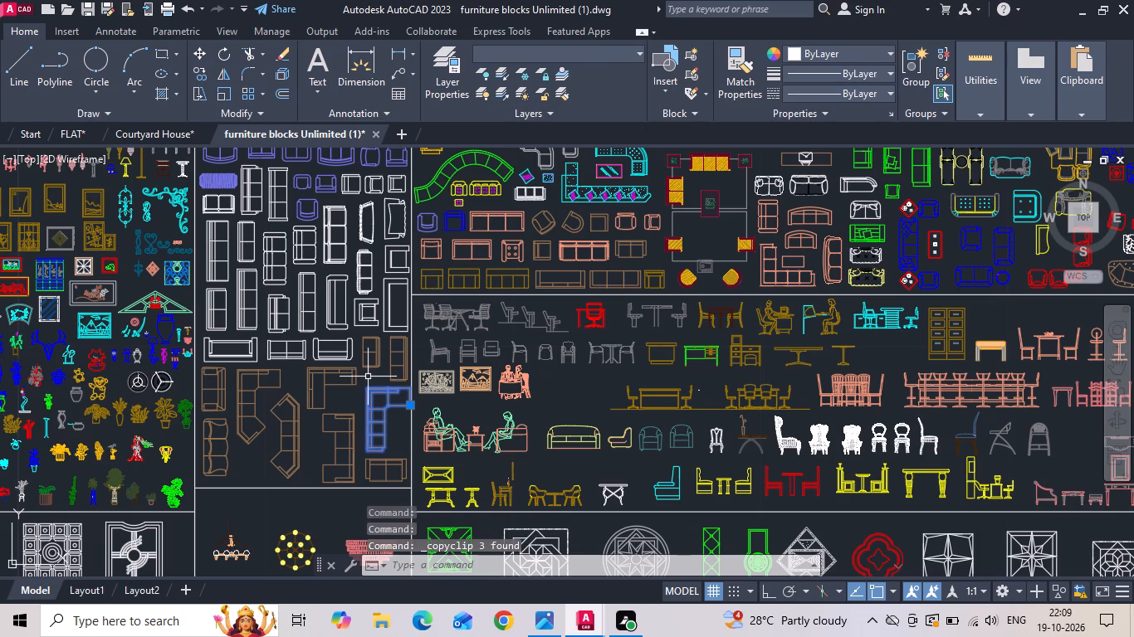
# Switch to the FLAT drawing and paste the copied furniture blocks in the empty space between the reference image and the drafted plan.
pyautogui.click(76, 138)
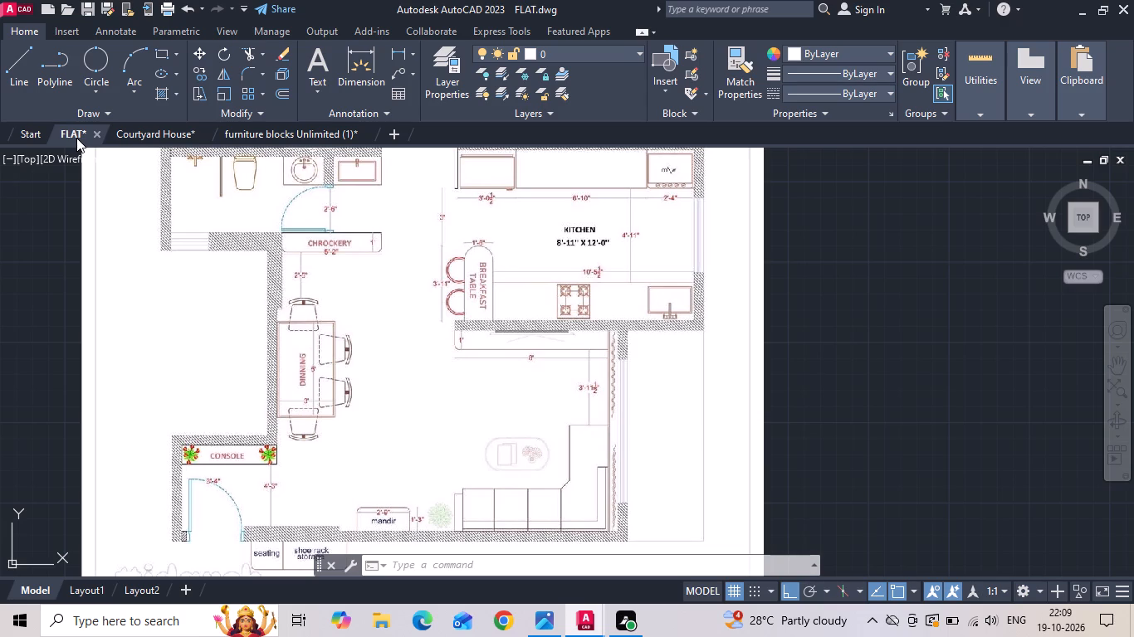
pyautogui.hotkey('ctrl', 'v')
pyautogui.scroll(-1, 138, 276)
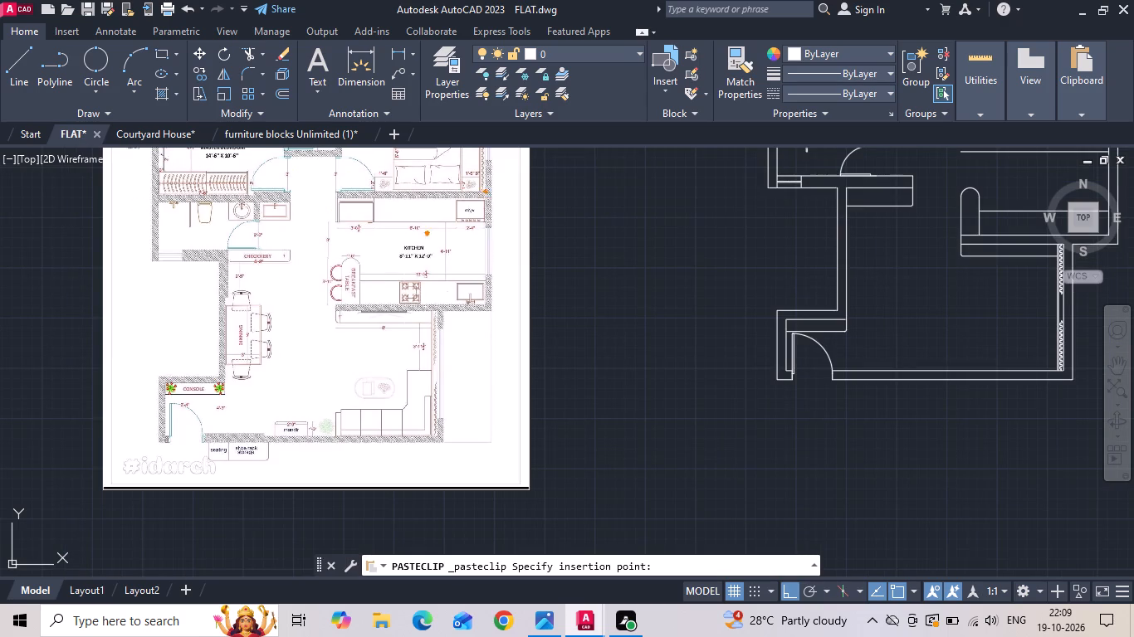
pyautogui.scroll(-1, 475, 351)
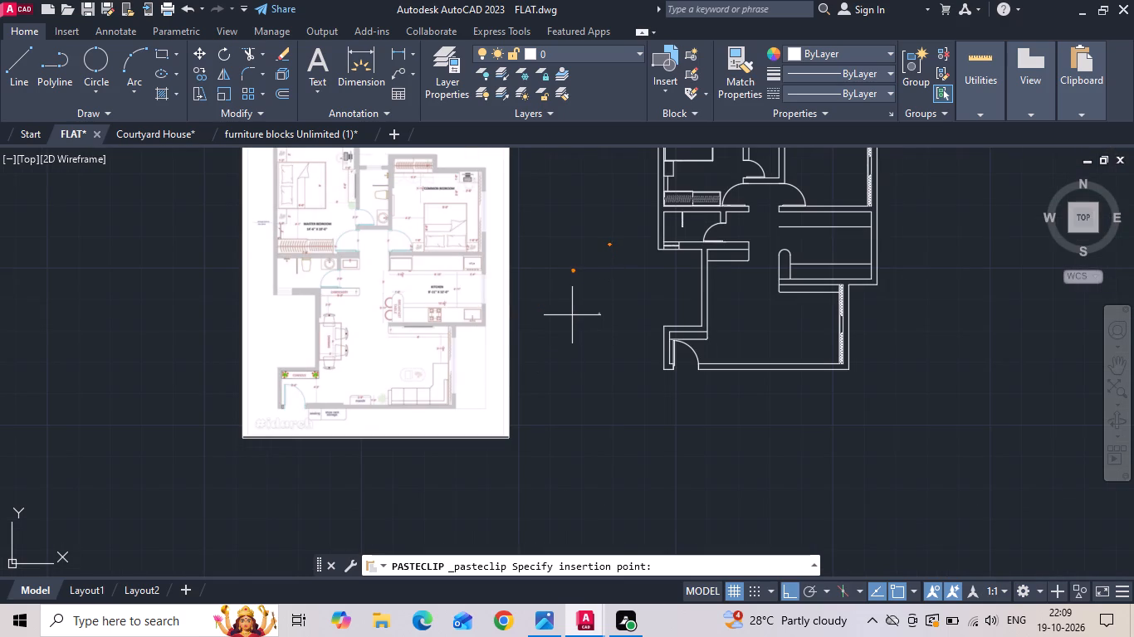
pyautogui.click(572, 315)
pyautogui.press('Escape')
# Move the pasted dining table and bed blocks straight down, closer to the sofa block, with the Move command.
pyautogui.moveTo(624, 221); pyautogui.dragTo(621, 233)
pyautogui.click(562, 294)
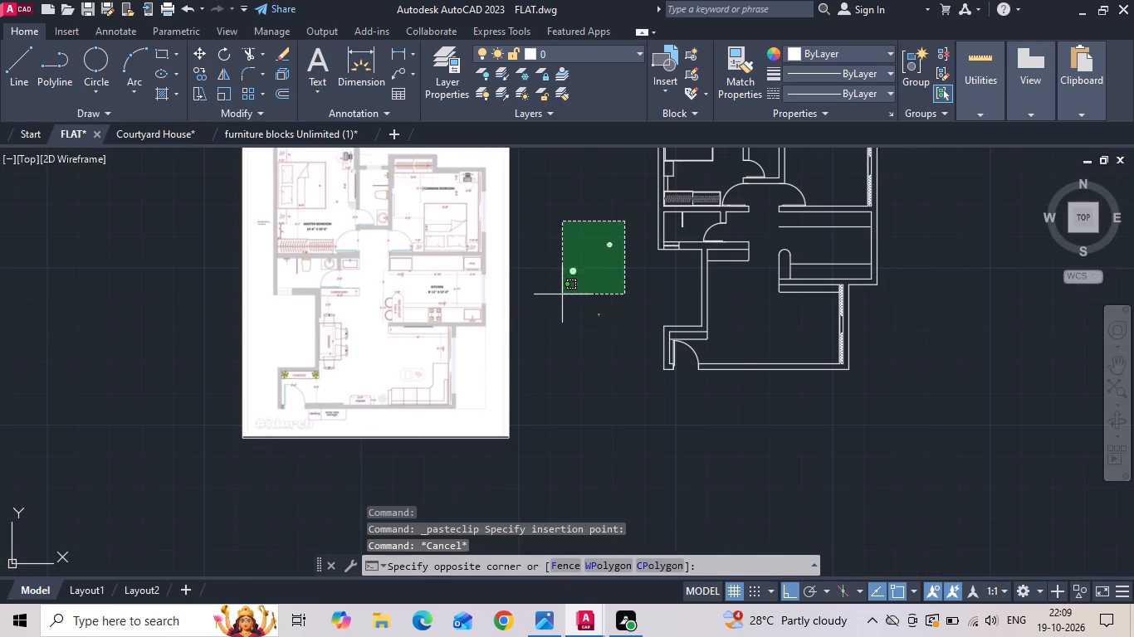
pyautogui.rightClick(561, 294)
pyautogui.click(575, 321)
pyautogui.scroll(1, 604, 275)
pyautogui.click(616, 249)
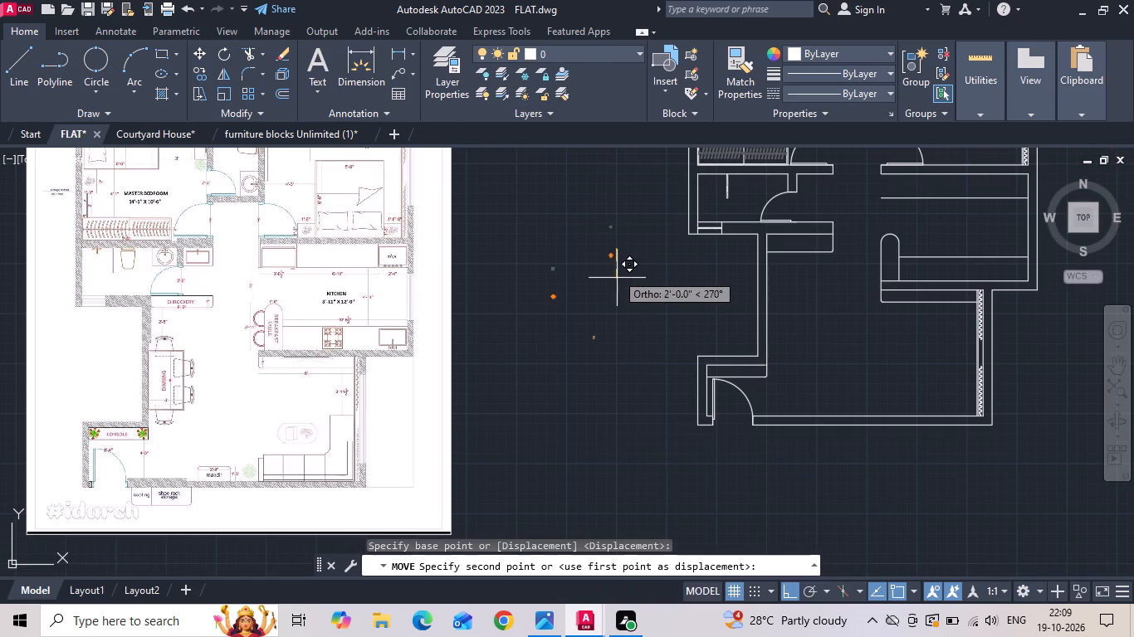
pyautogui.click(605, 352)
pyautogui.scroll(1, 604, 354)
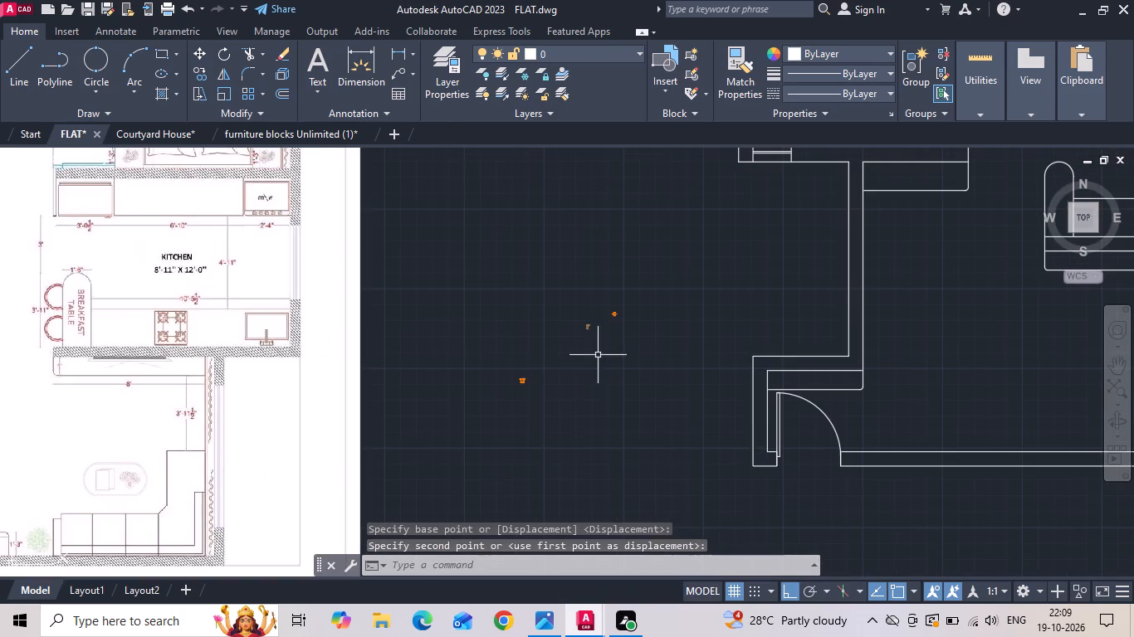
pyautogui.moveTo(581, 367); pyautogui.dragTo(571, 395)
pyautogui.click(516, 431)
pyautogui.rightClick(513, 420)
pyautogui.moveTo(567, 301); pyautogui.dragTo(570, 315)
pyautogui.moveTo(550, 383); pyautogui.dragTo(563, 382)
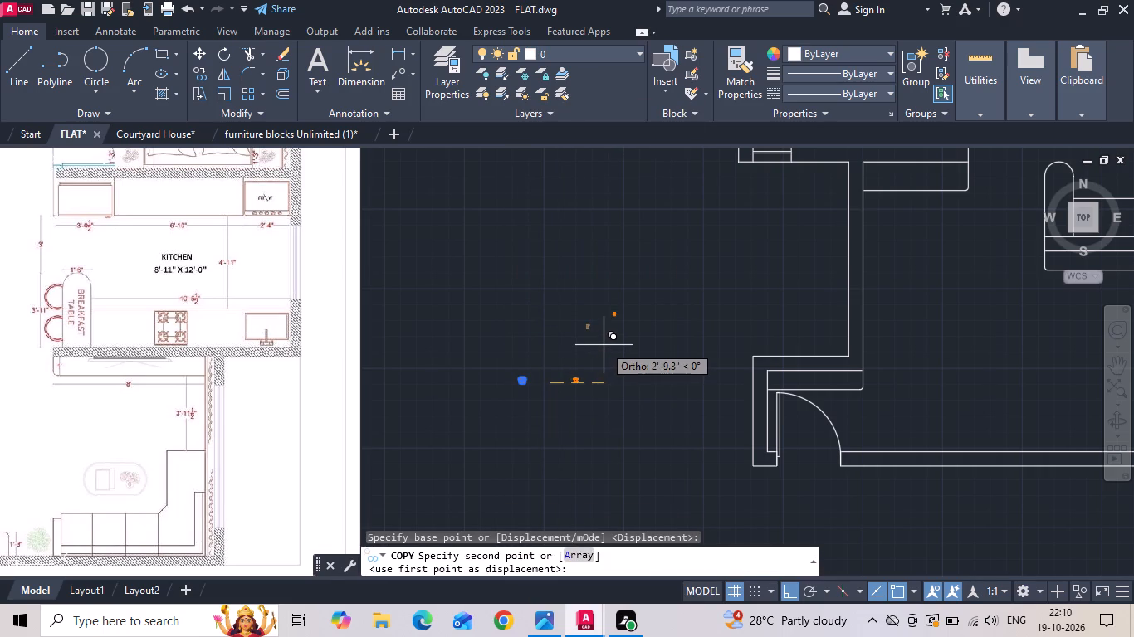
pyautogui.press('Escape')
# Move the bed block with Ortho off so it sits directly beside the L-shaped sofa block.
pyautogui.moveTo(557, 368); pyautogui.dragTo(521, 395)
pyautogui.click(488, 414)
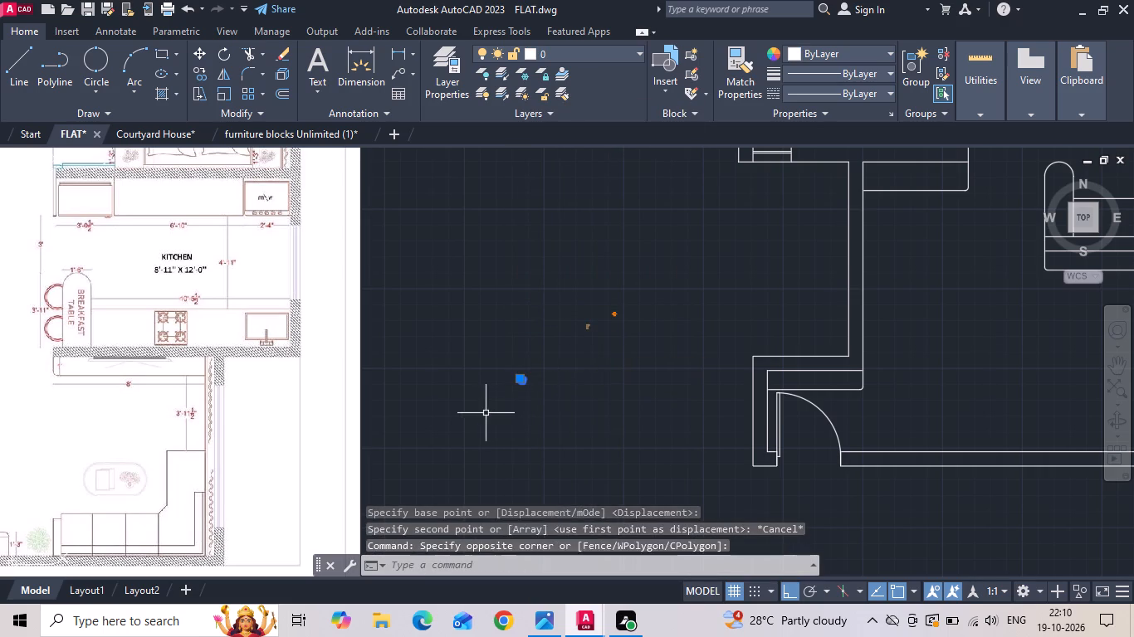
pyautogui.rightClick(485, 411)
pyautogui.click(509, 302)
pyautogui.click(525, 387)
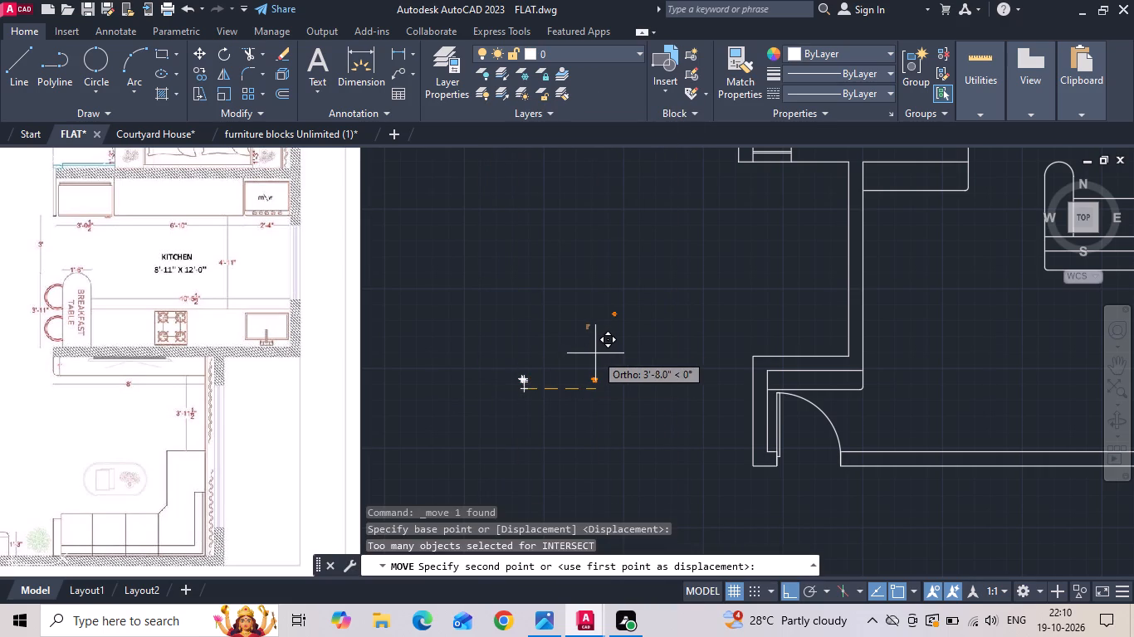
pyautogui.press('F8')
pyautogui.scroll(2, 600, 335)
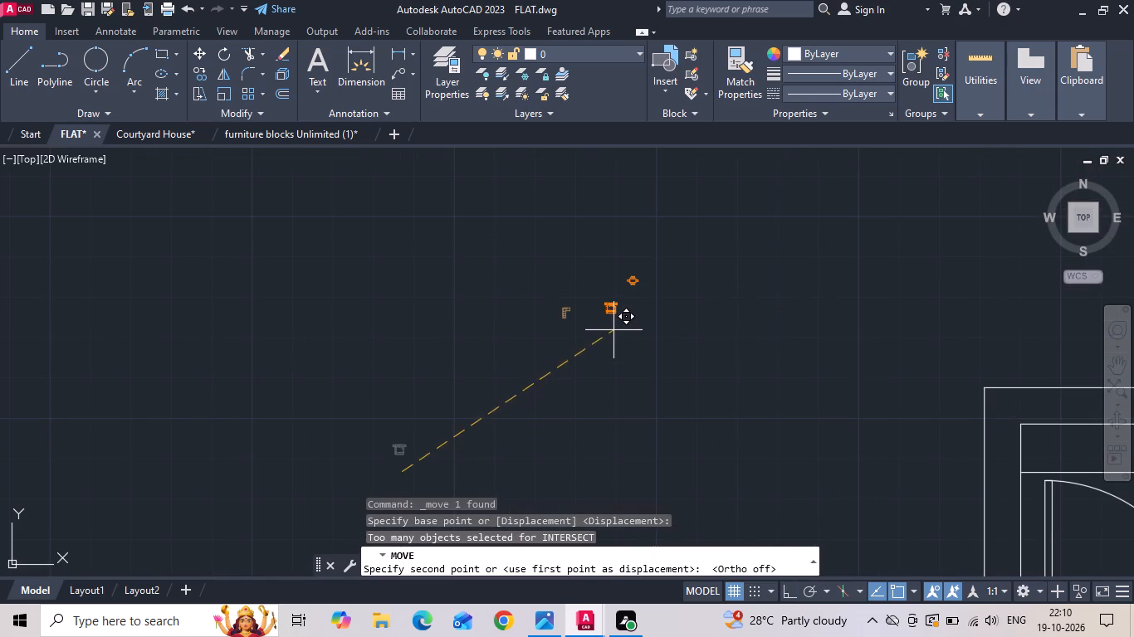
pyautogui.click(584, 334)
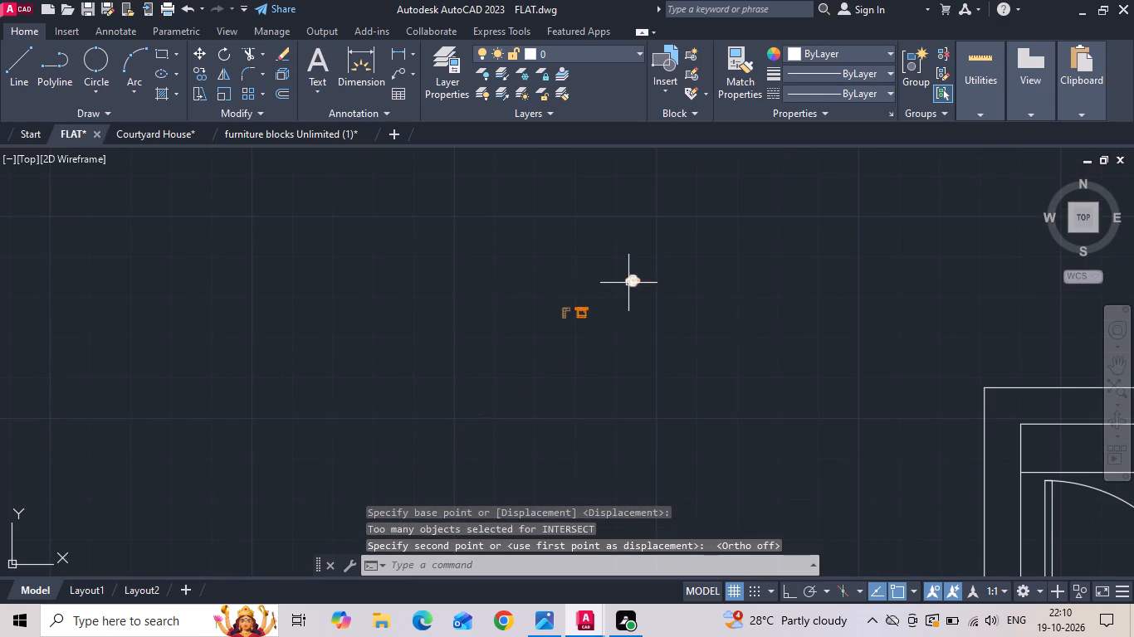
# Move the dining table block close to the sofa and bed, just north of them.
pyautogui.click(628, 282)
pyautogui.rightClick(628, 282)
pyautogui.click(648, 304)
pyautogui.scroll(3, 647, 304)
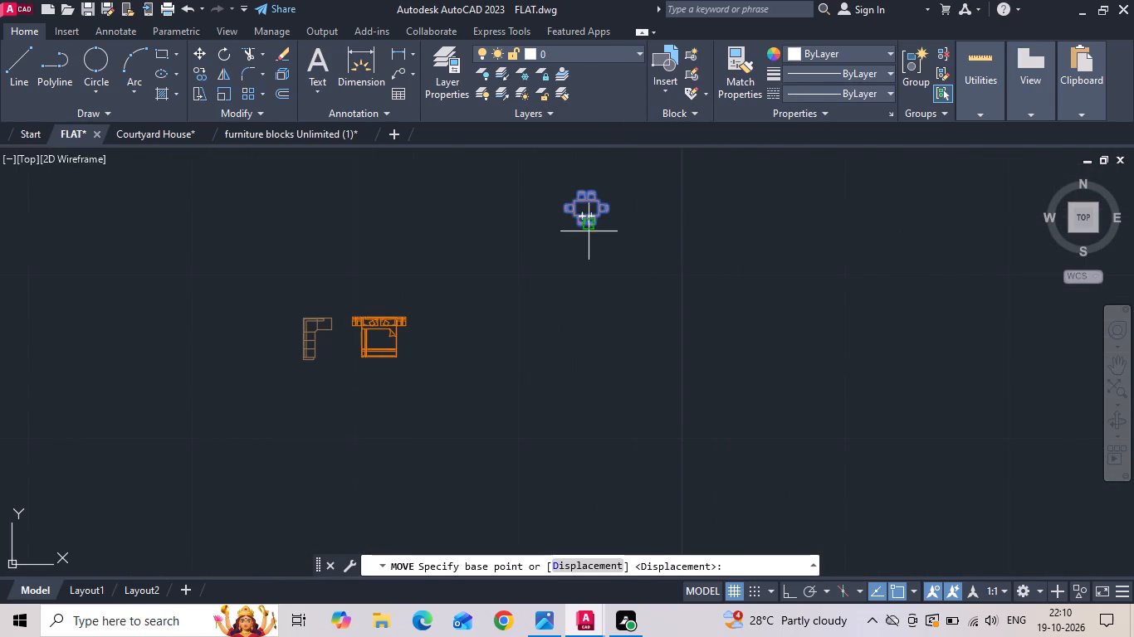
pyautogui.moveTo(585, 216); pyautogui.dragTo(575, 225)
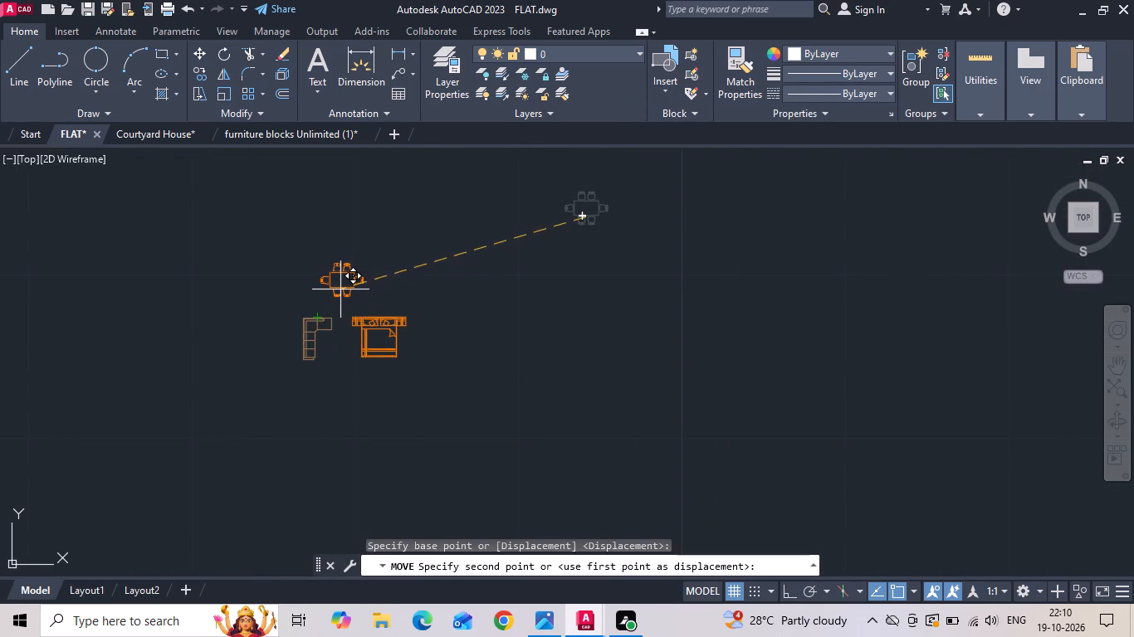
pyautogui.click(340, 289)
pyautogui.press('Escape')
# Scale the dining table, sofa and bed blocks together by a factor of 39.3701.
pyautogui.moveTo(261, 227); pyautogui.dragTo(286, 290)
pyautogui.click(418, 394)
pyautogui.rightClick(341, 326)
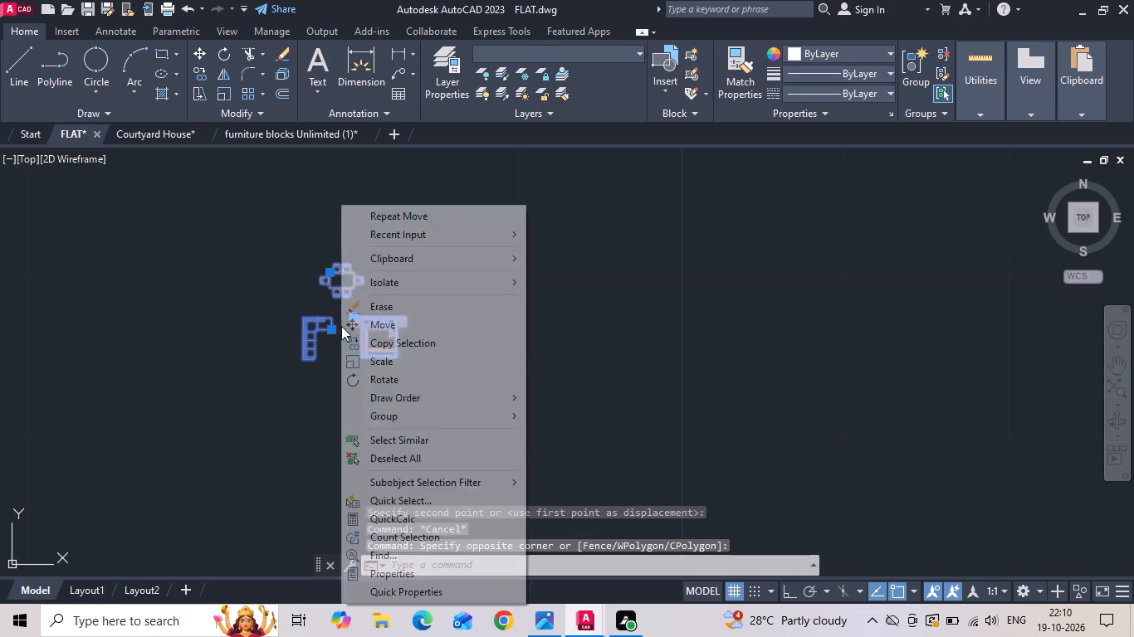
pyautogui.click(355, 362)
pyautogui.moveTo(337, 301); pyautogui.dragTo(350, 371)
pyautogui.write('39.3701')
pyautogui.press('Return')
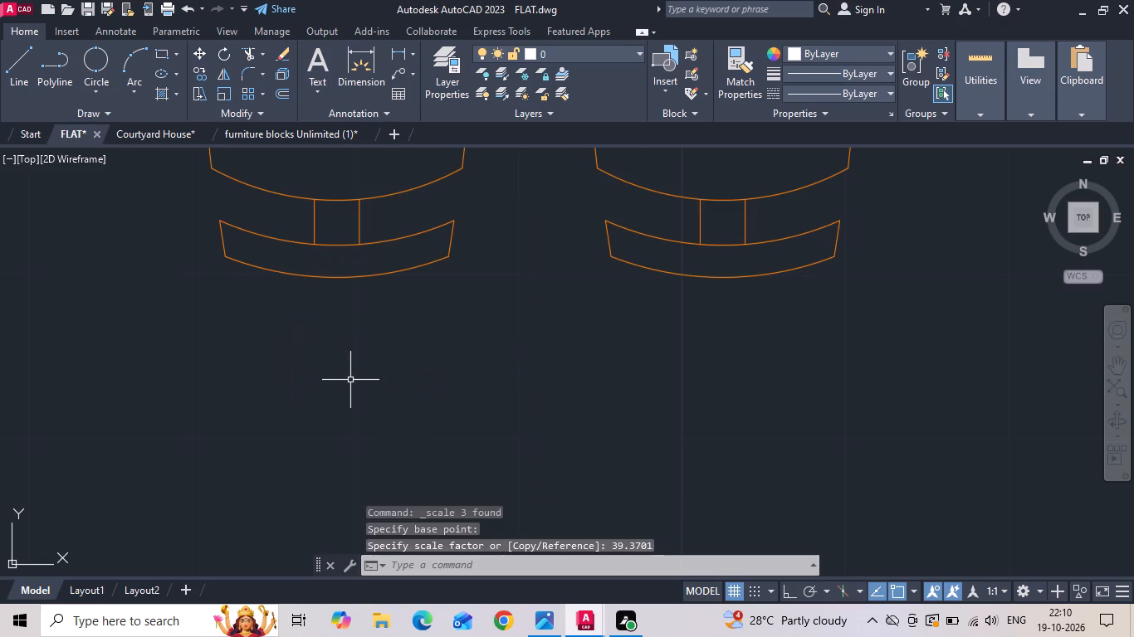
# Explode the dining table block into separate objects.
pyautogui.scroll(-6, 350, 375)
pyautogui.moveTo(408, 340); pyautogui.dragTo(572, 253, button='middle')
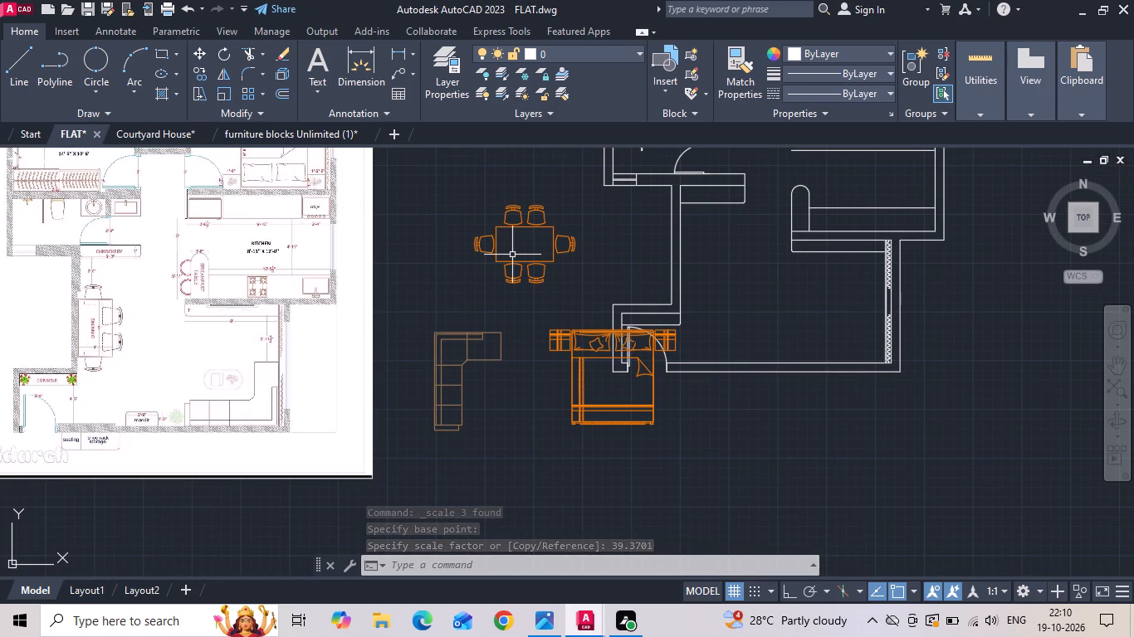
pyautogui.write('x')
pyautogui.press('space')
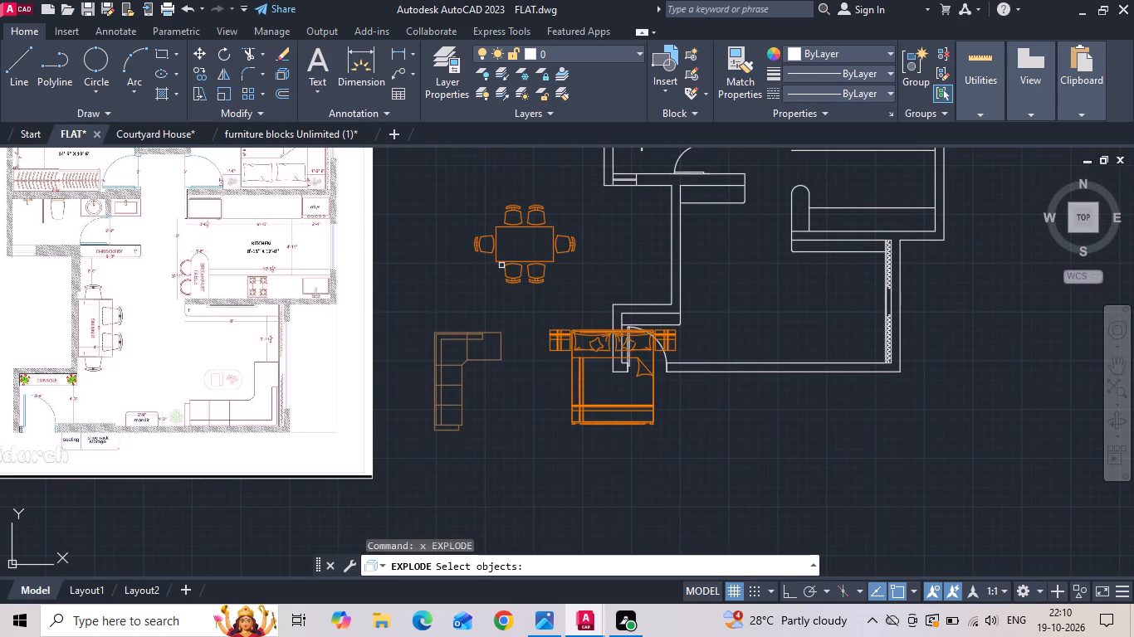
pyautogui.click(501, 265)
pyautogui.click(491, 246)
pyautogui.press('space')
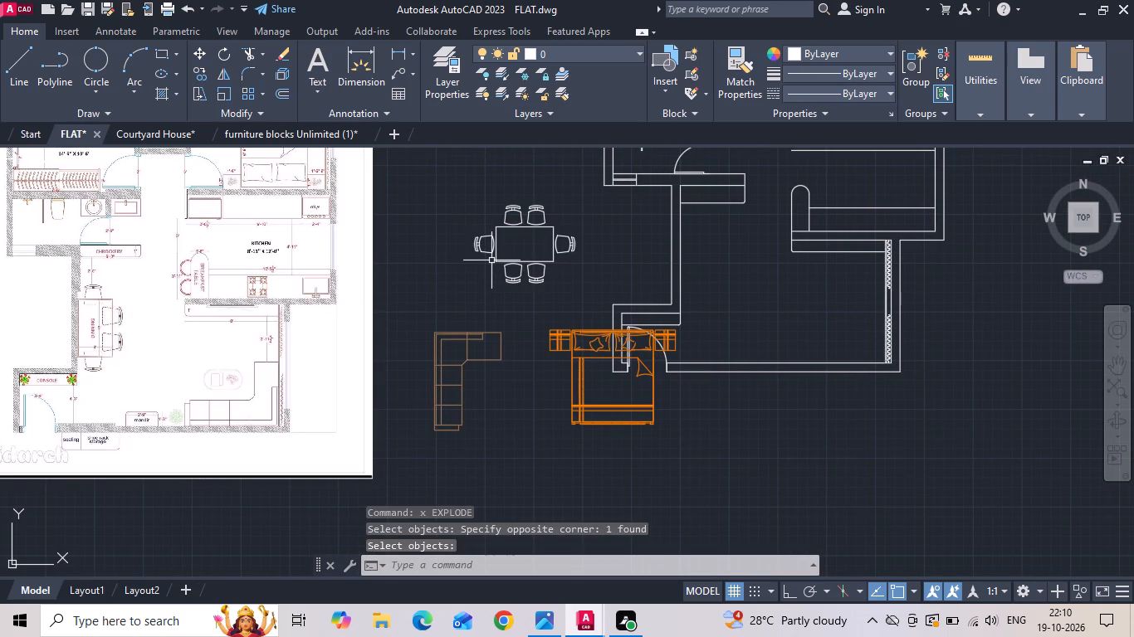
# Delete the two chairs along the south side of the dining table.
pyautogui.scroll(1, 535, 271)
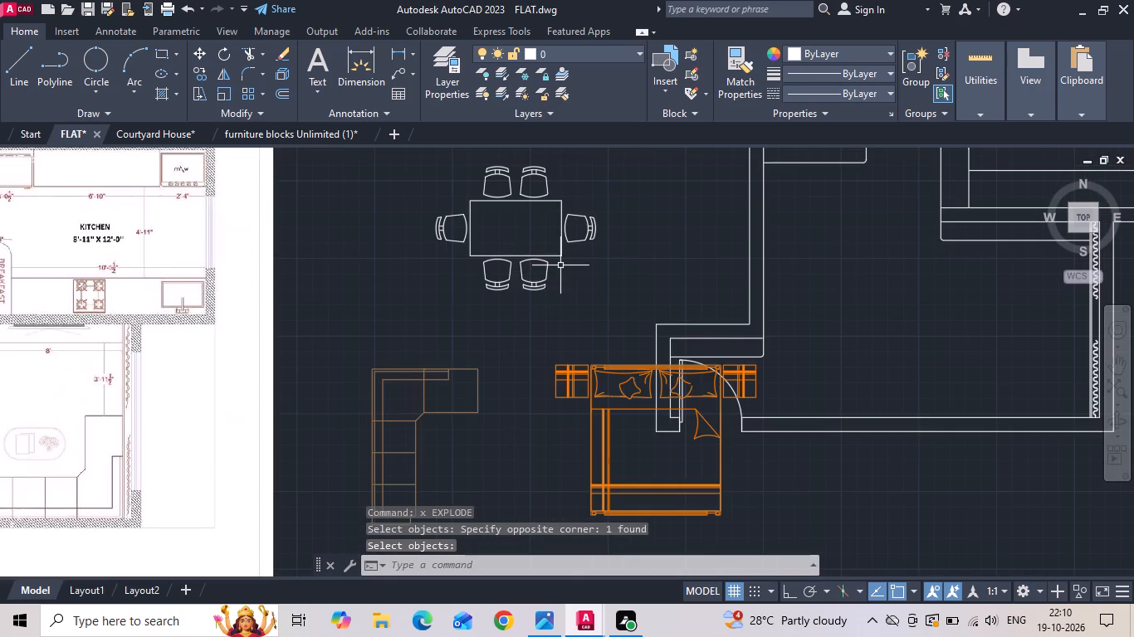
pyautogui.moveTo(571, 269); pyautogui.dragTo(557, 280)
pyautogui.click(470, 307)
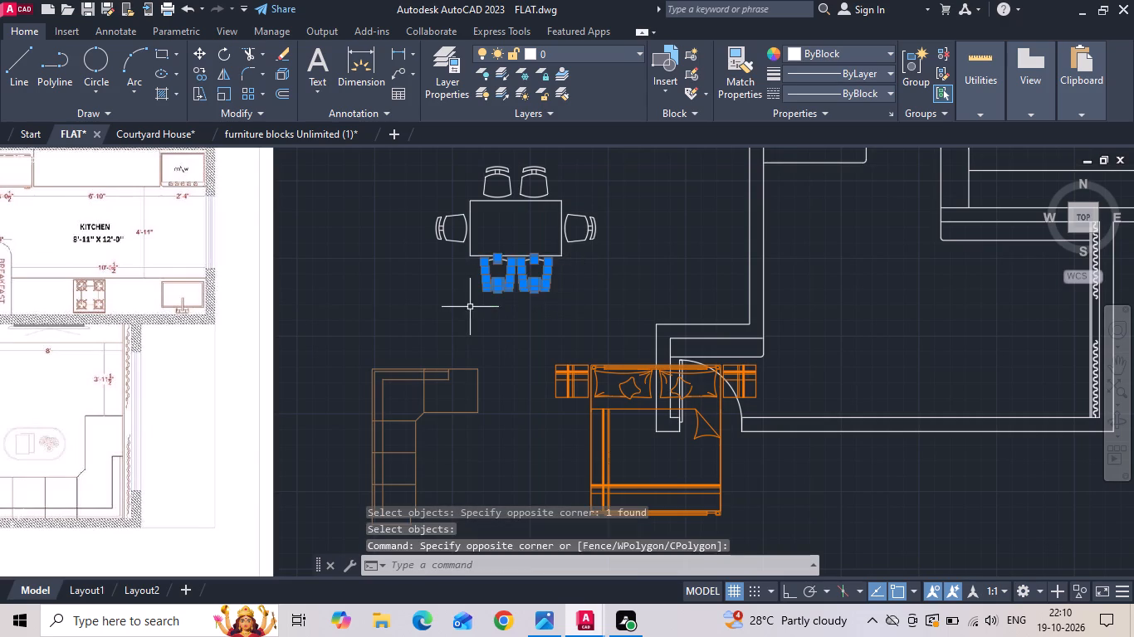
pyautogui.scroll(3, 511, 250)
pyautogui.moveTo(695, 286); pyautogui.dragTo(685, 311)
pyautogui.click(352, 363)
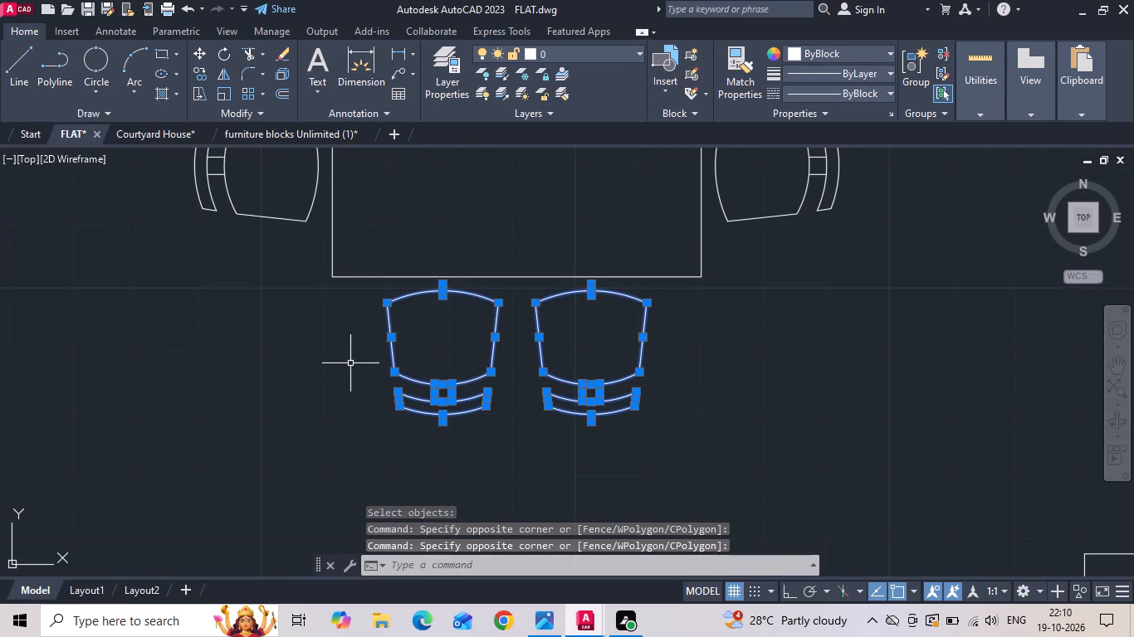
pyautogui.press('Delete')
# Measure the dining table's short side using a linear dimension.
pyautogui.scroll(-4, 444, 311)
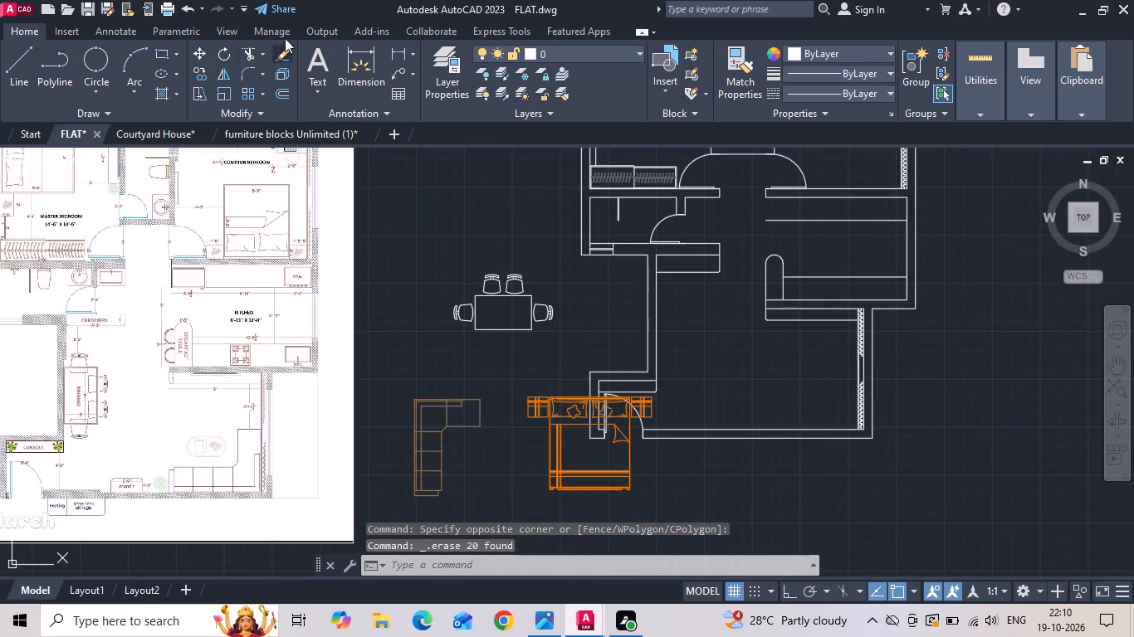
pyautogui.scroll(2, 81, 429)
pyautogui.scroll(-2, 78, 429)
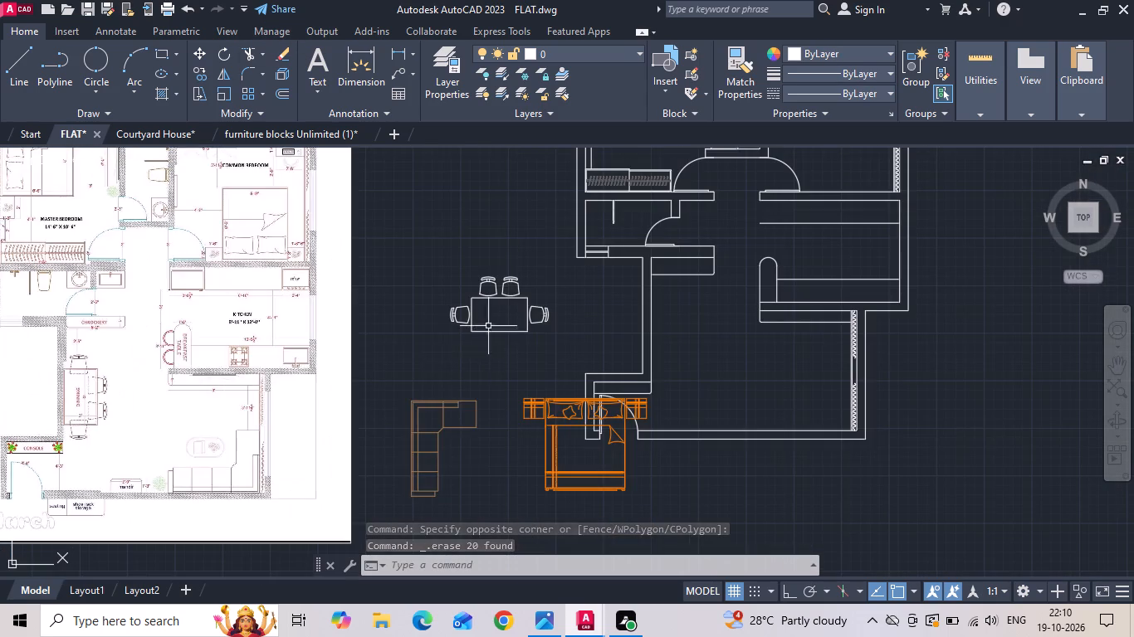
pyautogui.scroll(2, 521, 294)
pyautogui.click(398, 51)
pyautogui.scroll(2, 498, 353)
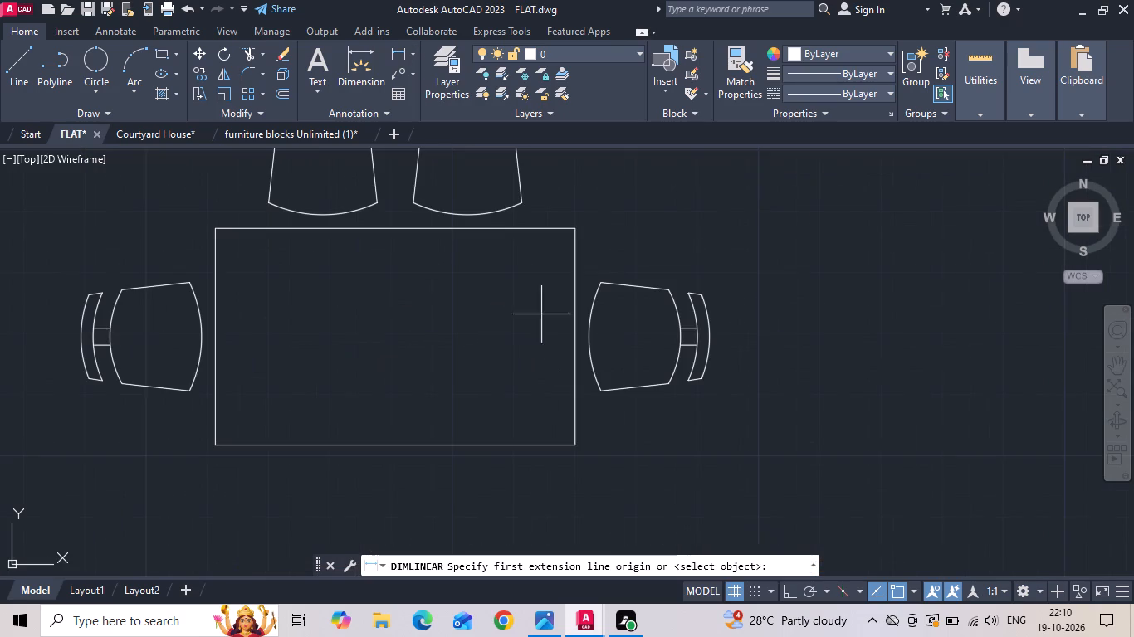
pyautogui.click(572, 233)
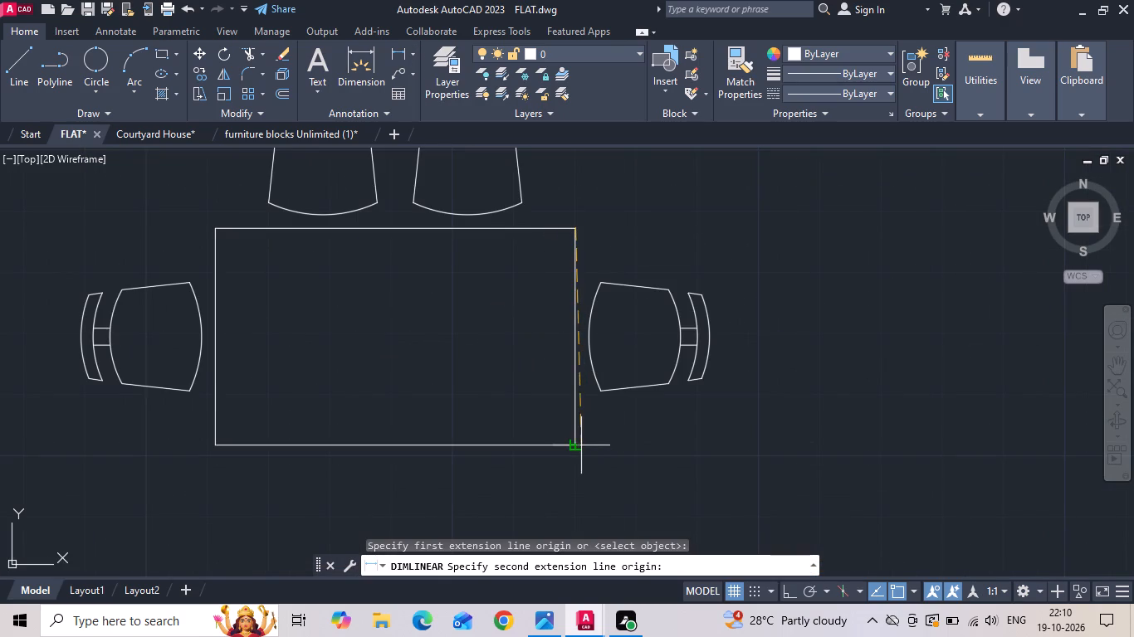
pyautogui.click(580, 445)
pyautogui.scroll(-3, 533, 313)
pyautogui.scroll(2, 525, 320)
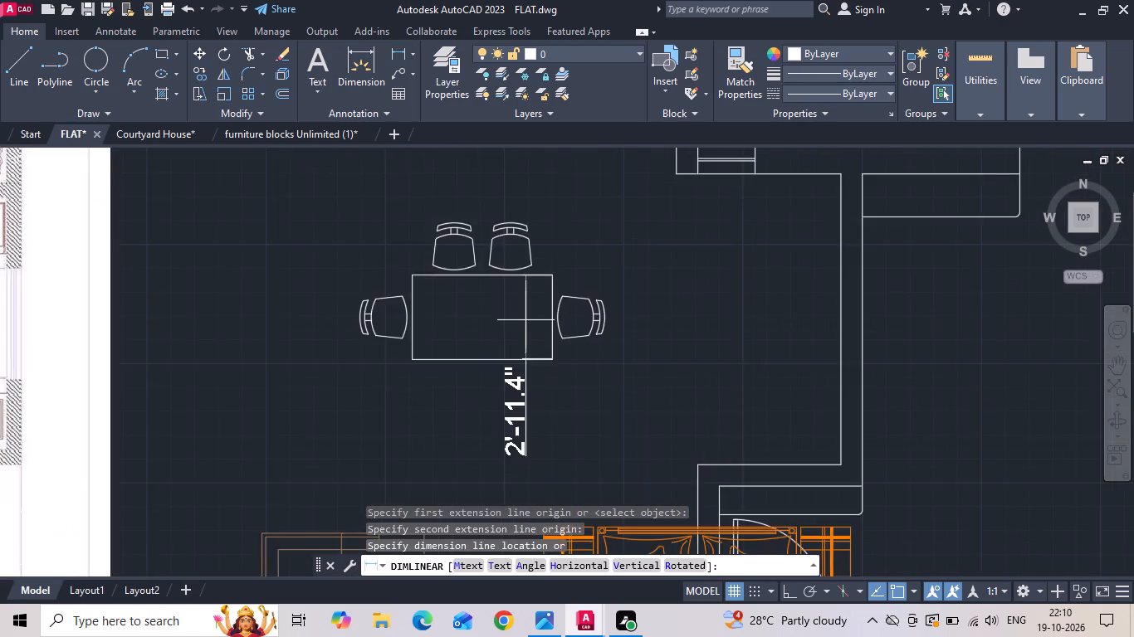
pyautogui.press('Escape')
# Rotate the dining table and its four chairs 90 degrees clockwise with Ortho on, so the paired chairs face east.
pyautogui.scroll(-2, 525, 321)
pyautogui.moveTo(592, 249); pyautogui.dragTo(566, 299)
pyautogui.click(382, 388)
pyautogui.rightClick(426, 225)
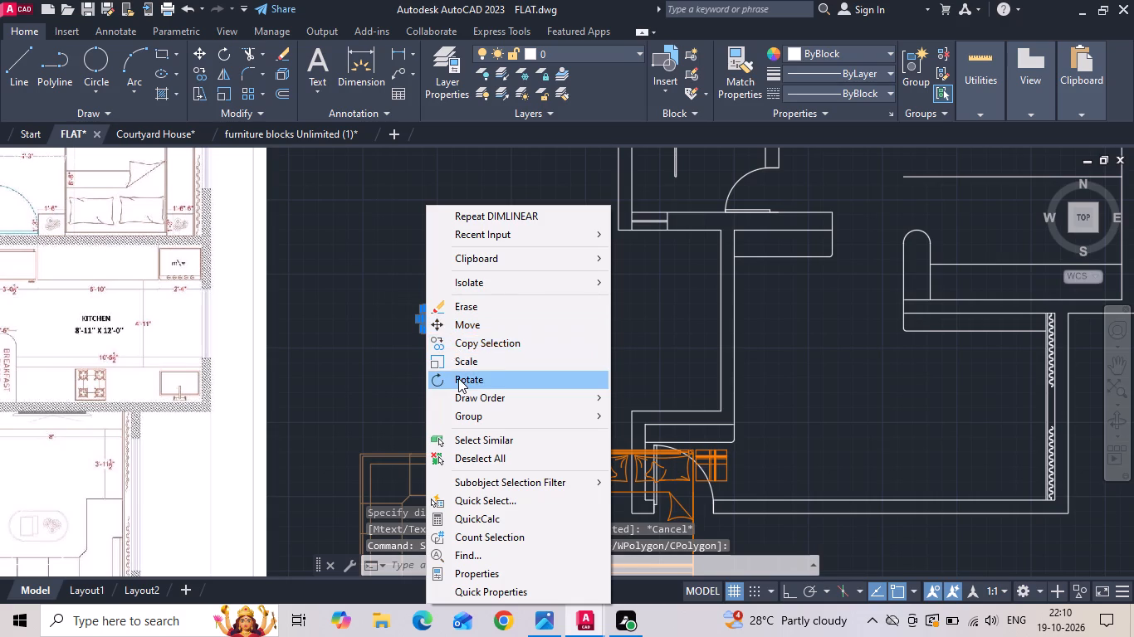
pyautogui.click(458, 378)
pyautogui.press('F8')
pyautogui.moveTo(488, 320); pyautogui.dragTo(487, 332)
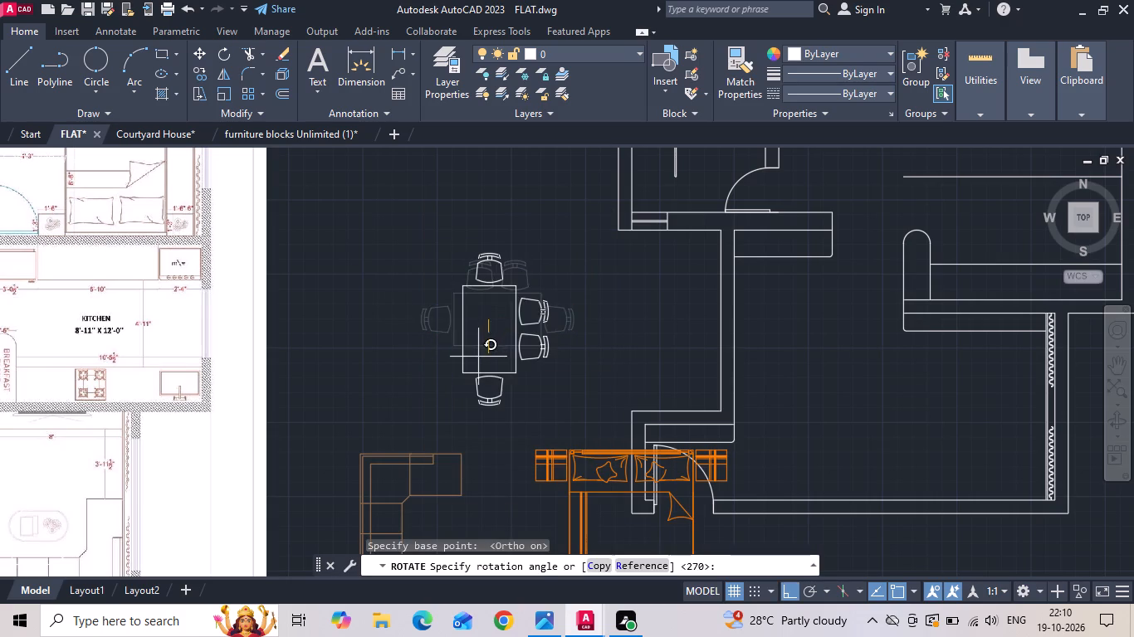
pyautogui.click(478, 357)
# Move the dining set against the west wall of the dining area, aligning the table's southwest corner with the wall jog above the entrance.
pyautogui.scroll(-1, 573, 259)
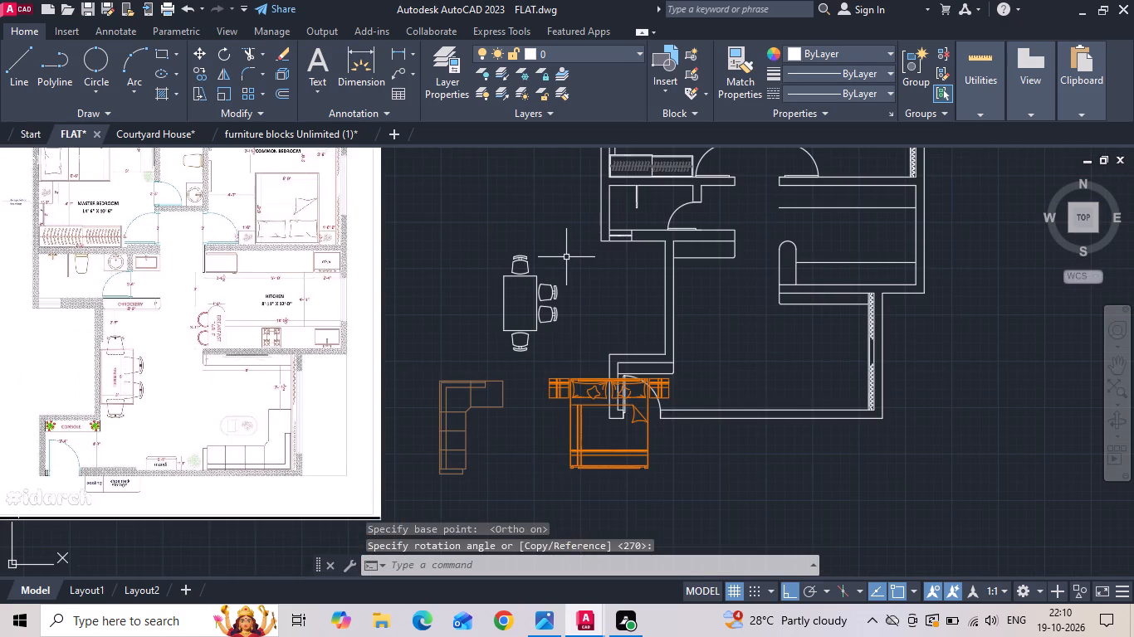
pyautogui.click(567, 253)
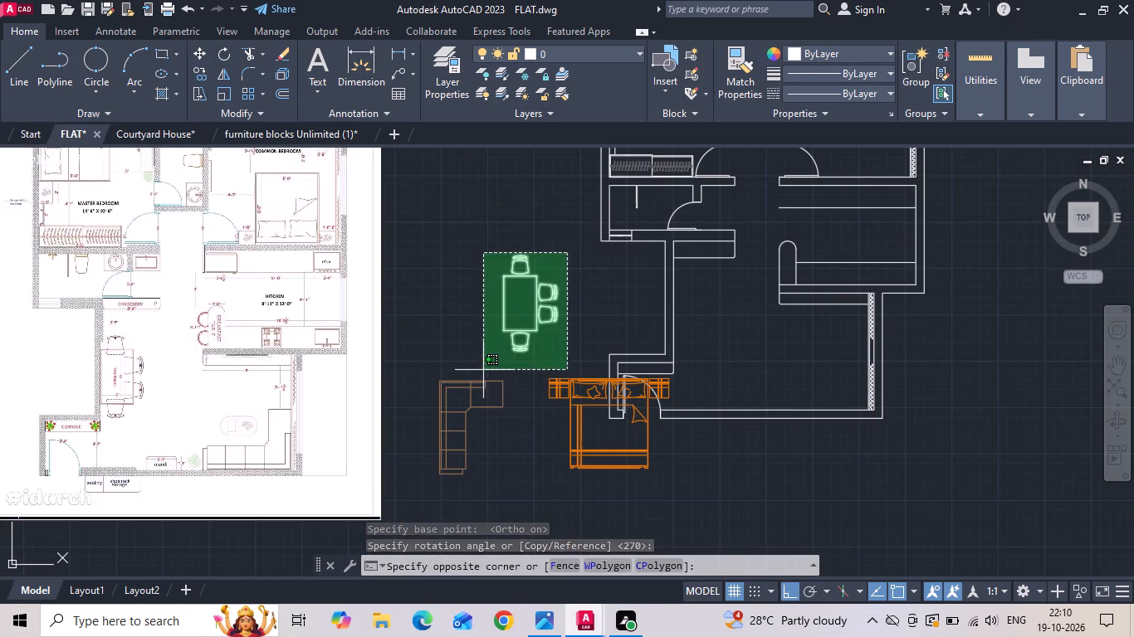
pyautogui.click(483, 370)
pyautogui.rightClick(481, 370)
pyautogui.click(496, 332)
pyautogui.scroll(1, 496, 332)
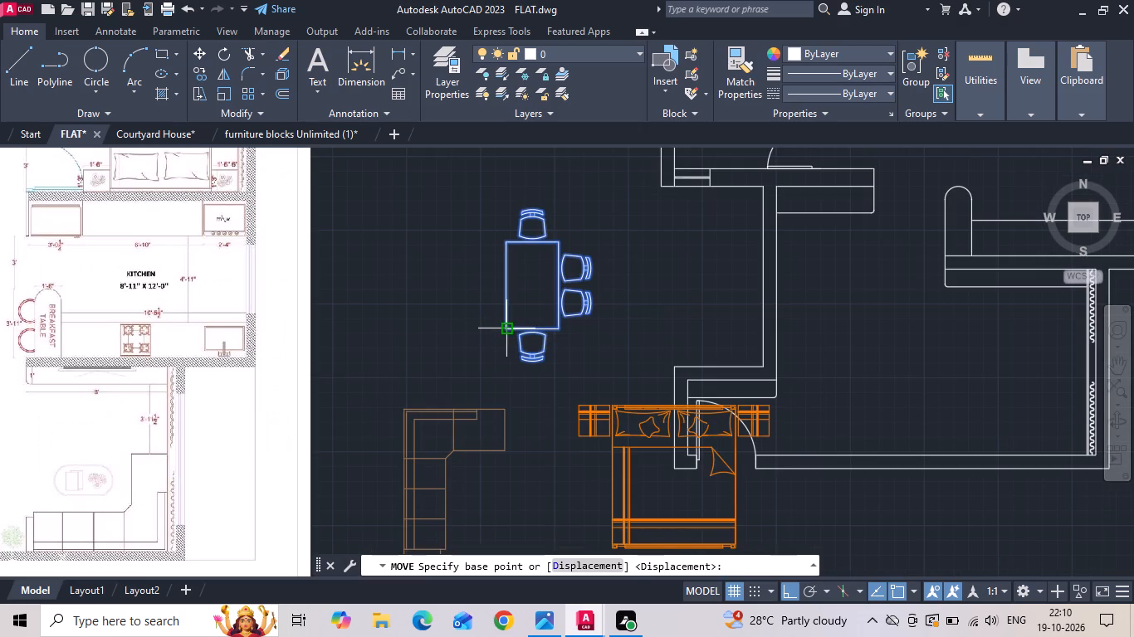
pyautogui.click(502, 328)
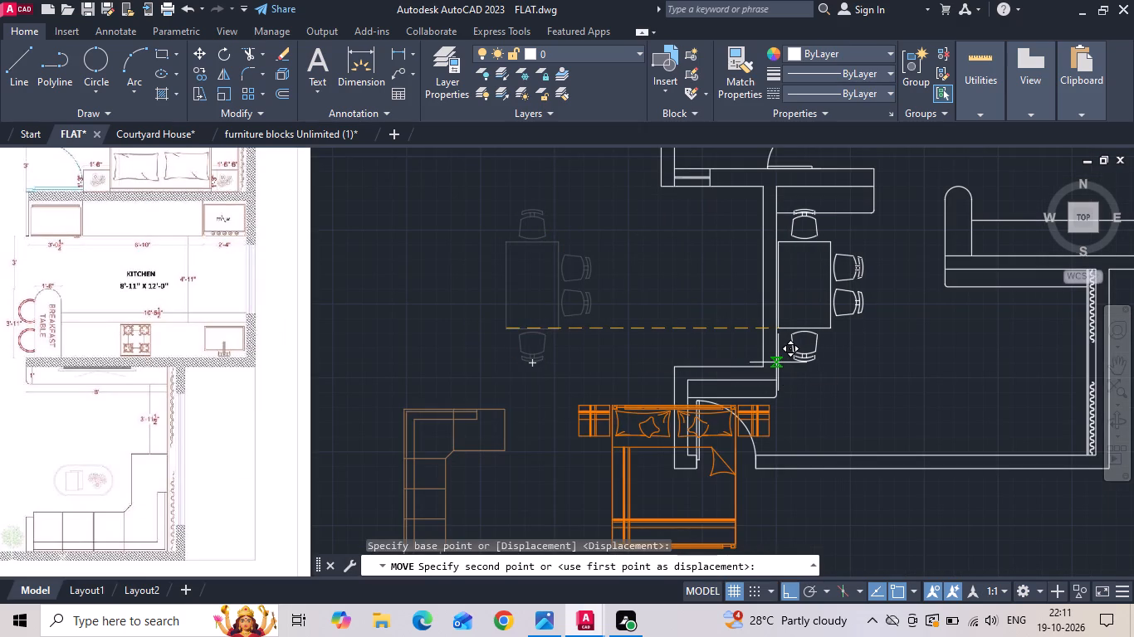
pyautogui.scroll(1, 778, 362)
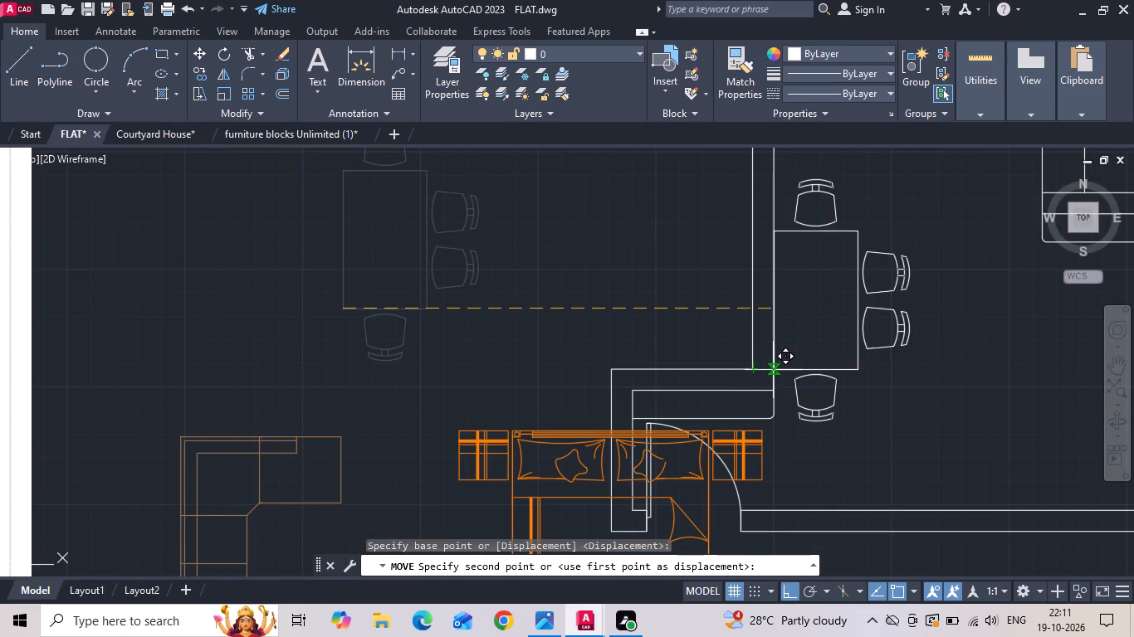
pyautogui.click(775, 370)
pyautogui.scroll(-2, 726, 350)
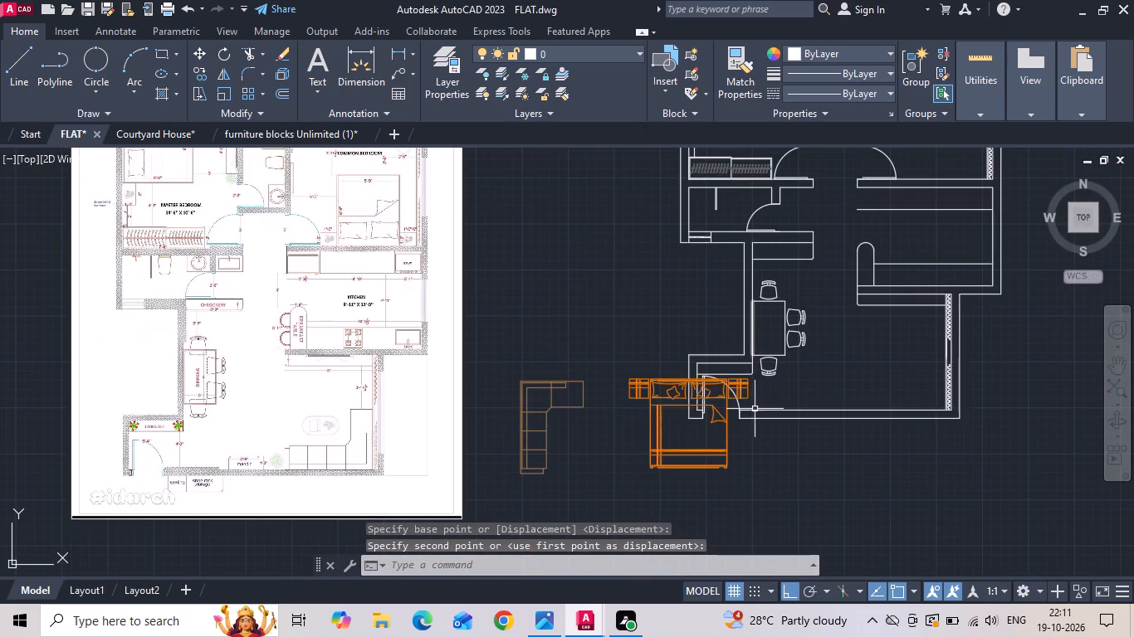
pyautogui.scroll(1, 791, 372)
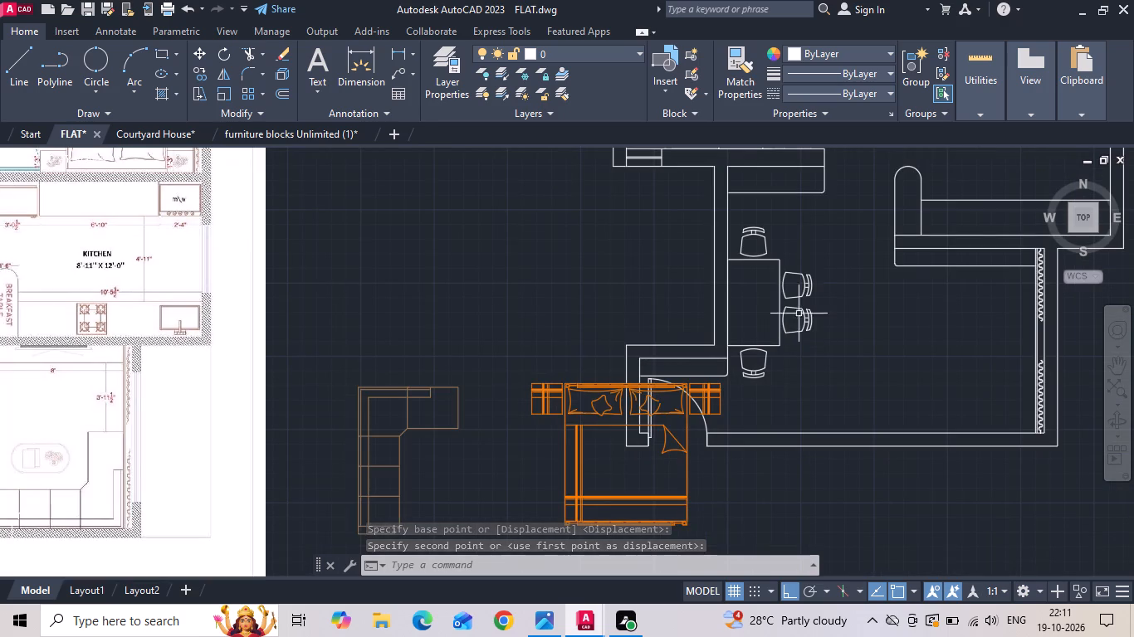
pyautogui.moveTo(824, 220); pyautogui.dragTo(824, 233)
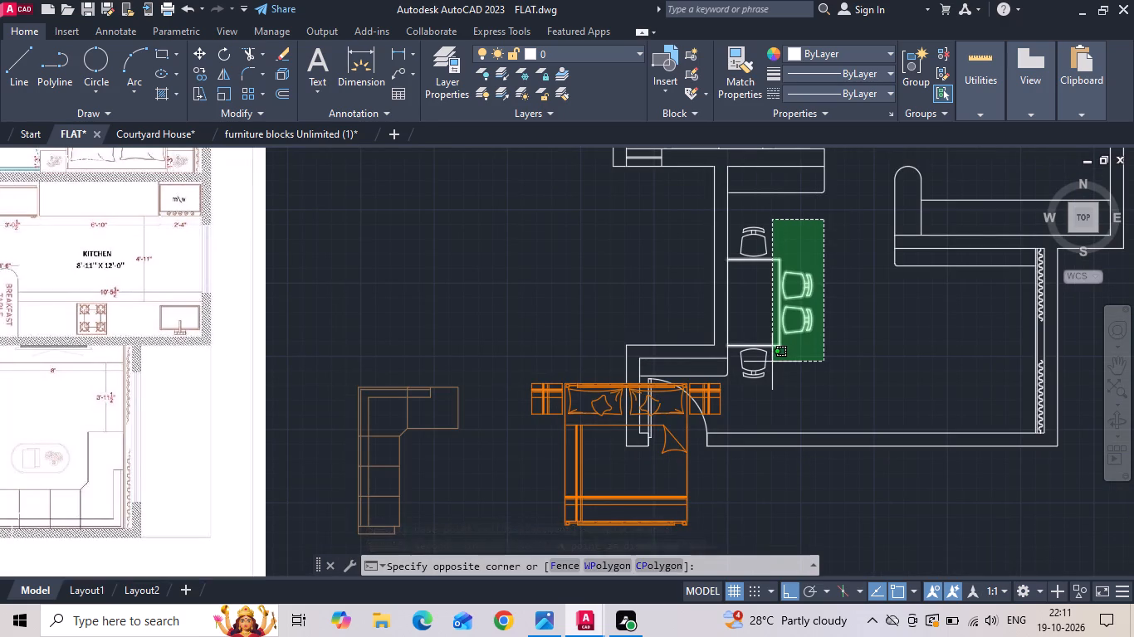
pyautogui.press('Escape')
# Measure the dining table's long side with a linear dimension and check it against the dining area on the reference plan.
pyautogui.scroll(-1, 813, 381)
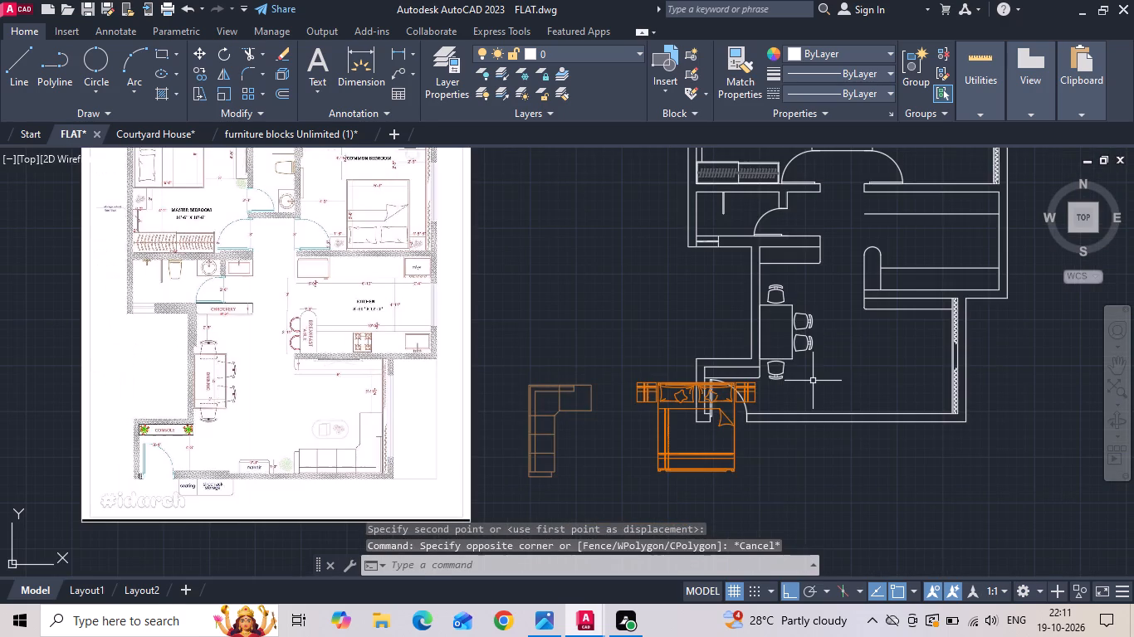
pyautogui.scroll(1, 787, 344)
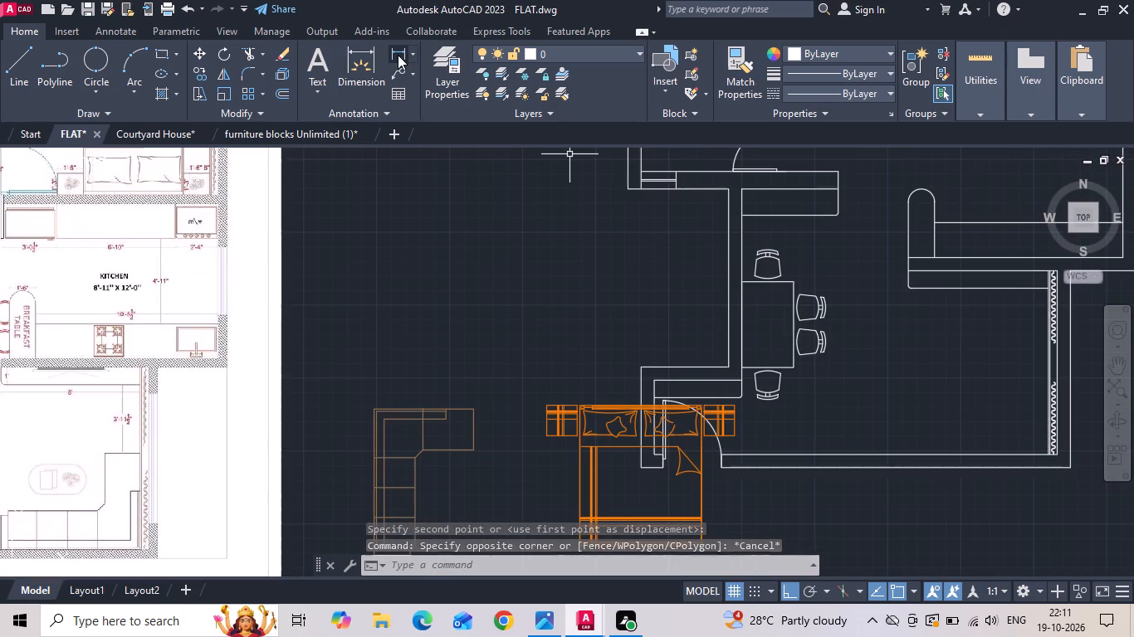
pyautogui.click(398, 54)
pyautogui.scroll(1, 774, 299)
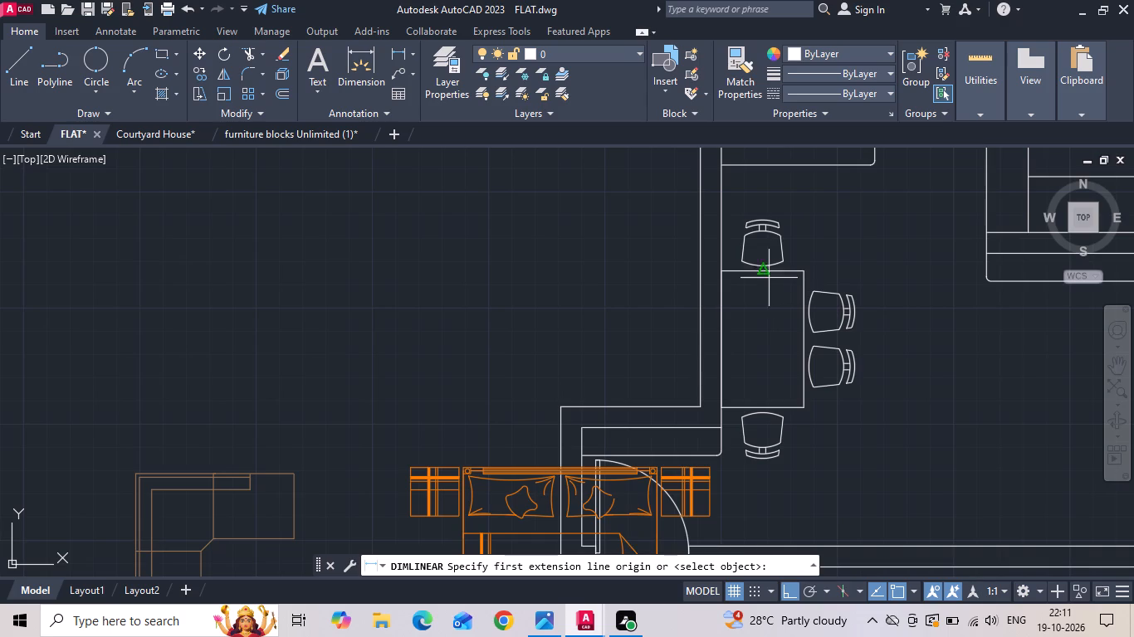
pyautogui.click(768, 275)
pyautogui.click(762, 405)
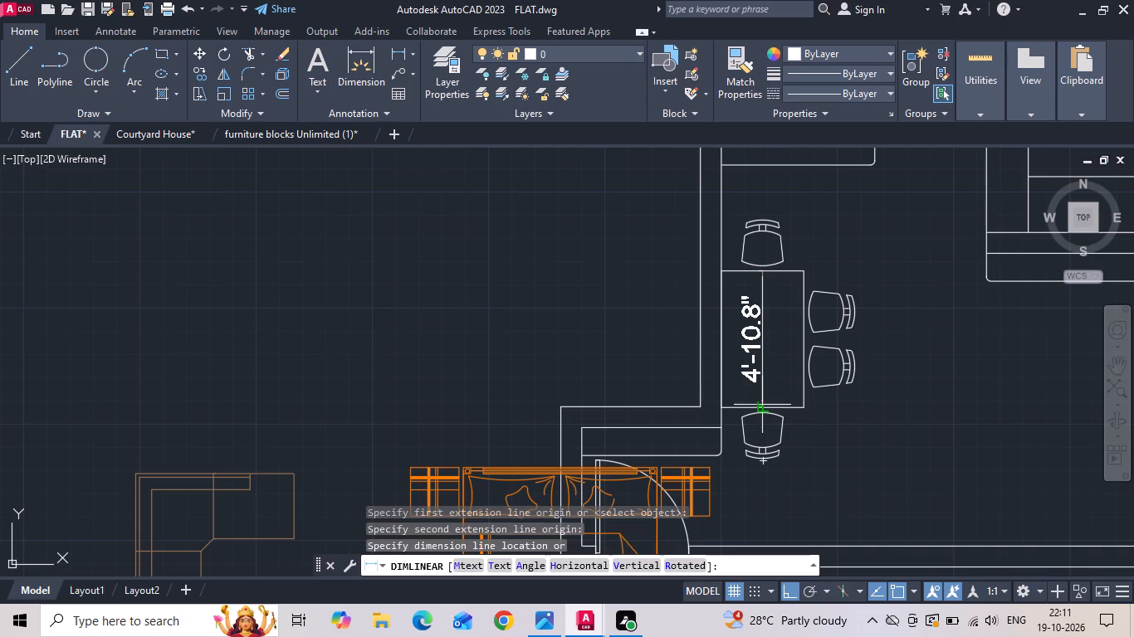
pyautogui.press('Escape')
pyautogui.scroll(-3, 852, 231)
pyautogui.scroll(2, 521, 299)
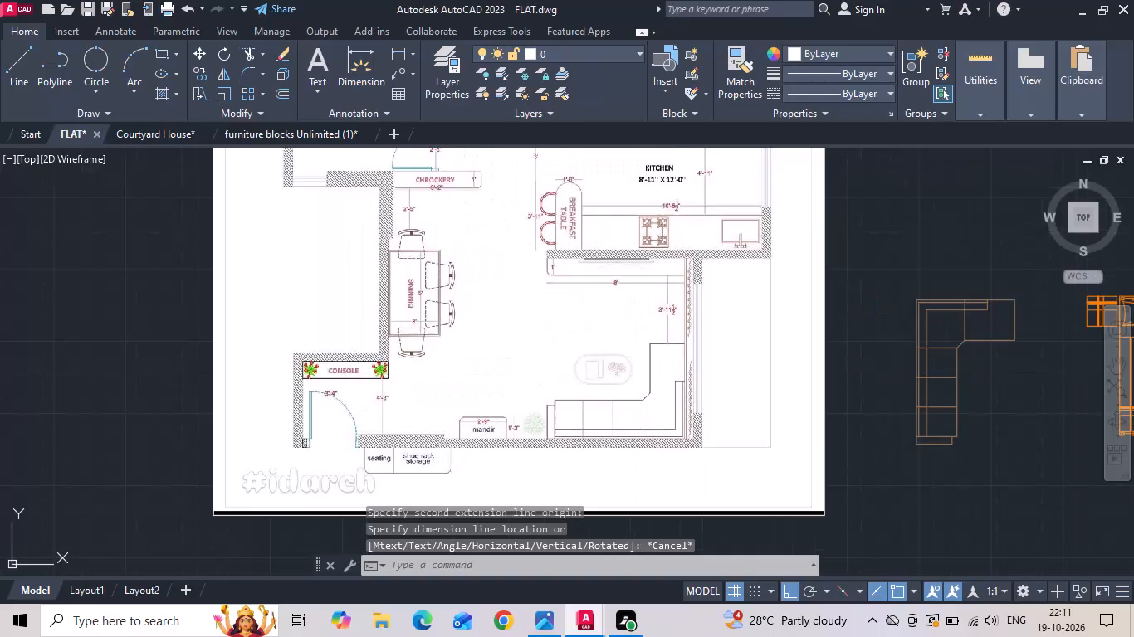
pyautogui.scroll(-2, 300, 242)
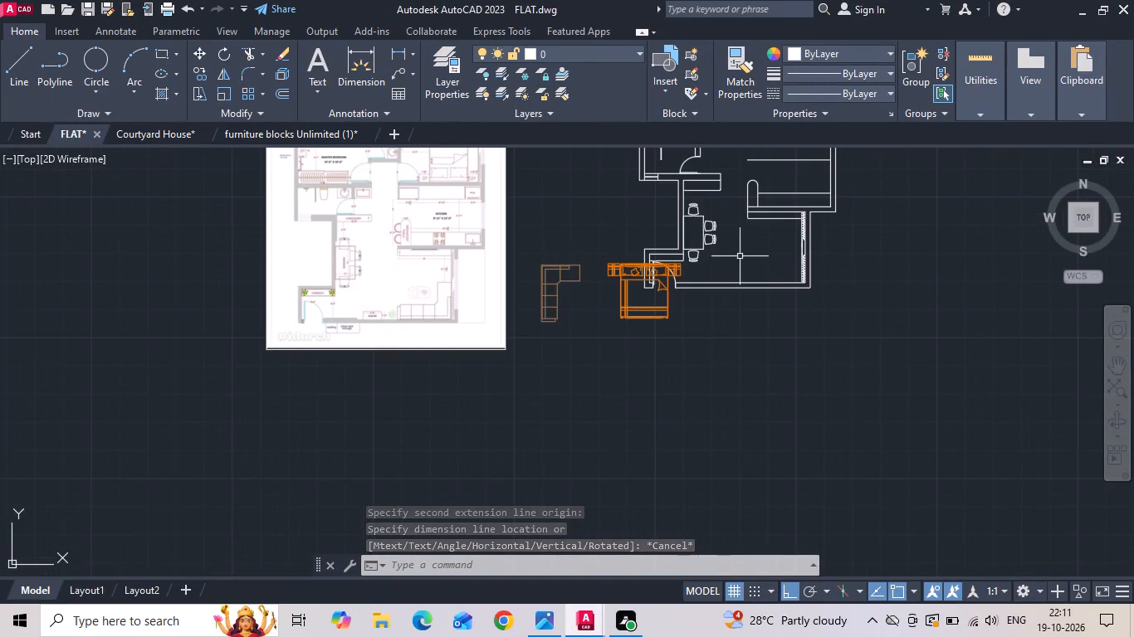
pyautogui.scroll(1, 681, 208)
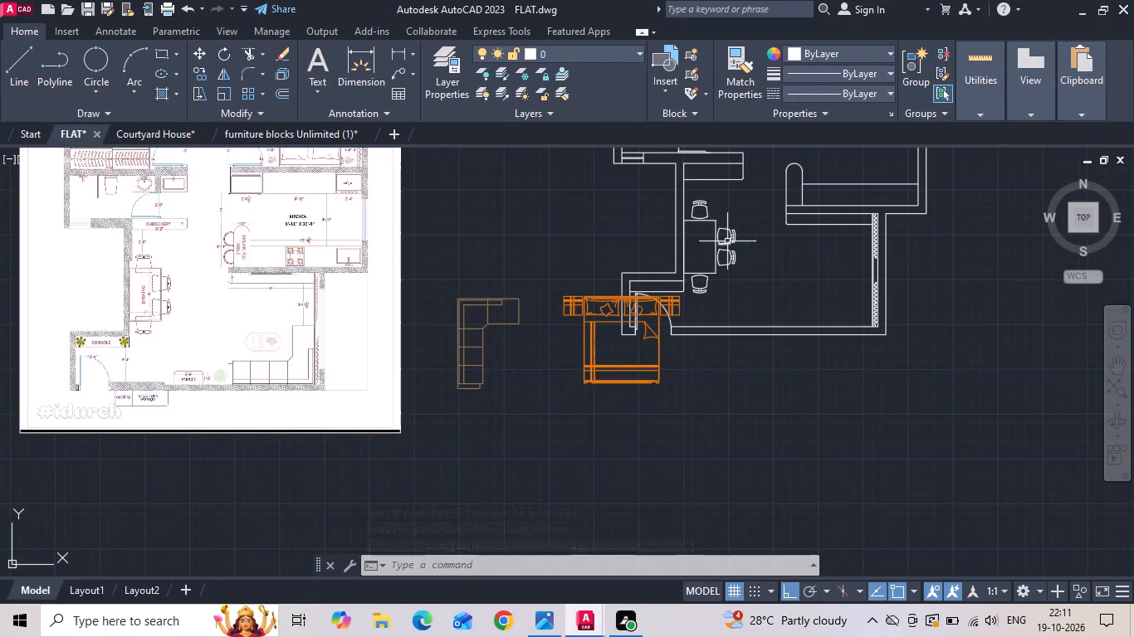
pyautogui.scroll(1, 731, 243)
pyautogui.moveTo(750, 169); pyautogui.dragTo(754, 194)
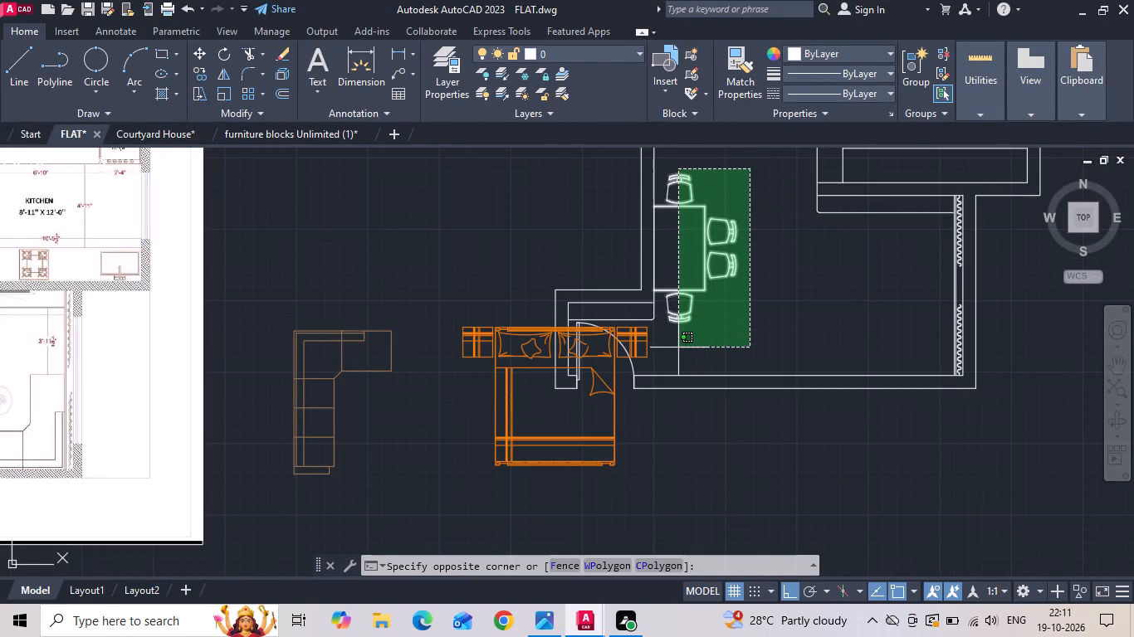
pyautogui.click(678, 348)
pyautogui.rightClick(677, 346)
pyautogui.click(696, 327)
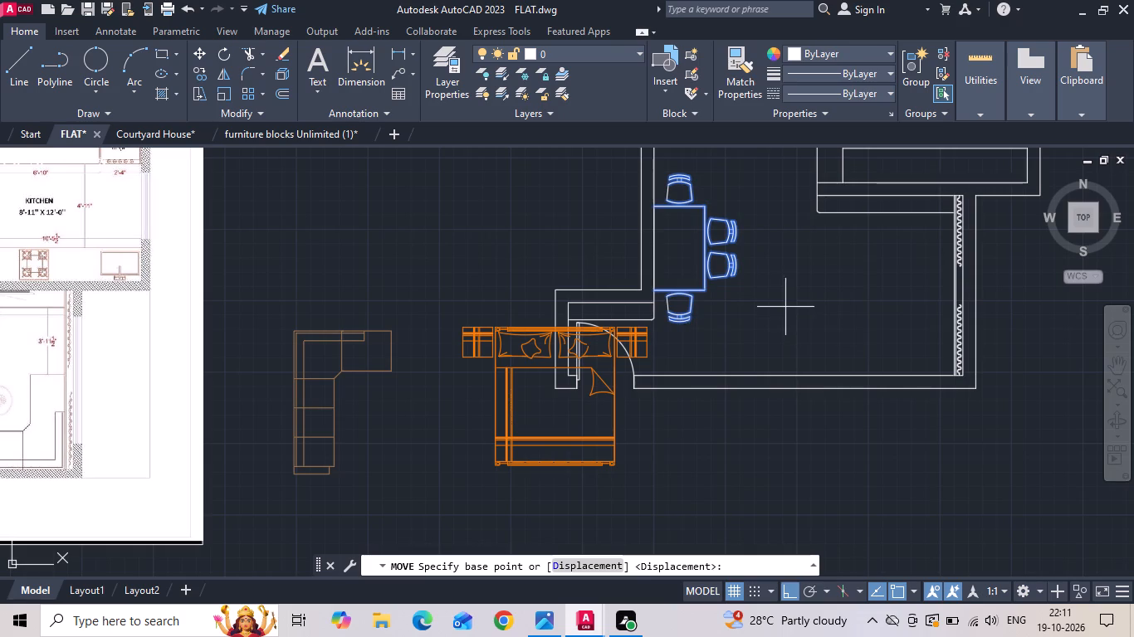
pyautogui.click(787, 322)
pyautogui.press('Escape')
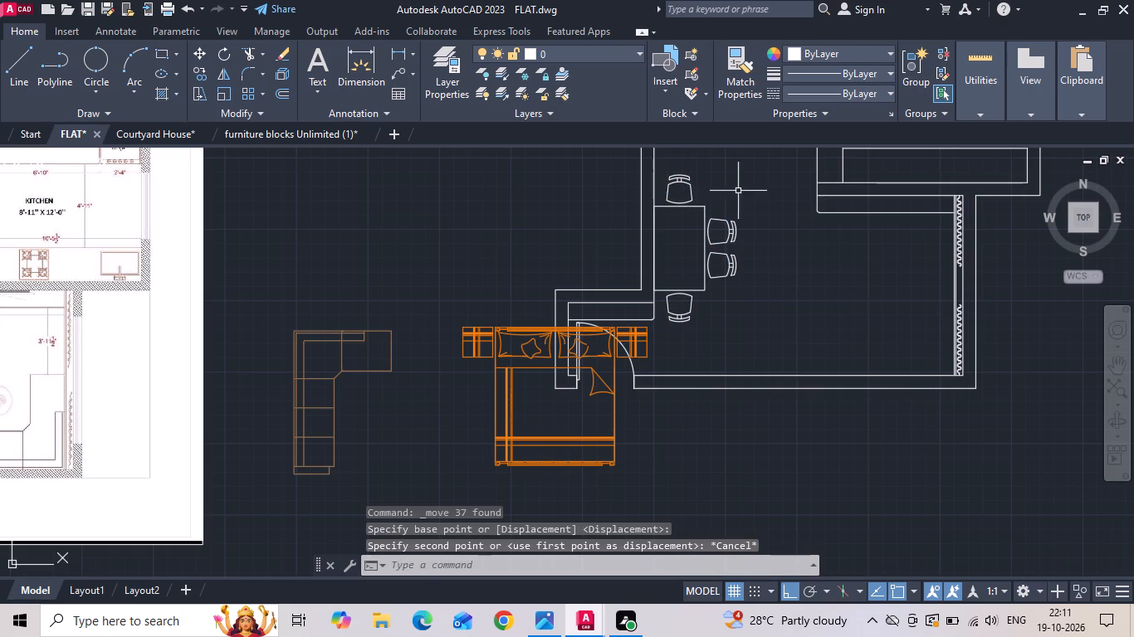
# Move the dining table and its four chairs about 11" north along the west wall.
pyautogui.moveTo(745, 157); pyautogui.dragTo(738, 223)
pyautogui.click(661, 343)
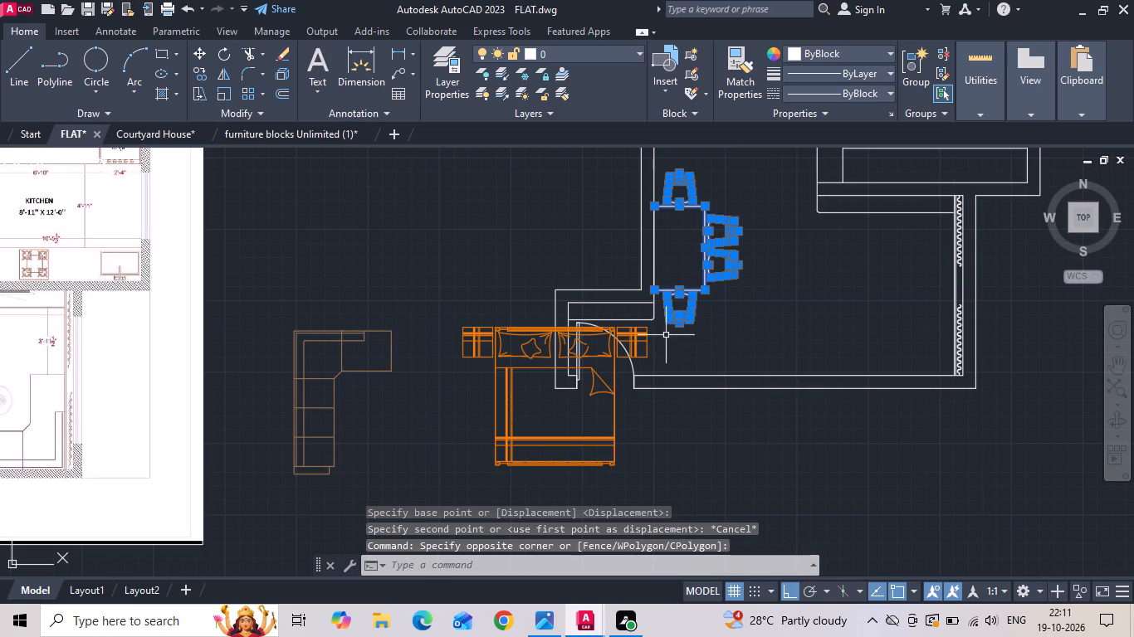
pyautogui.click(655, 245)
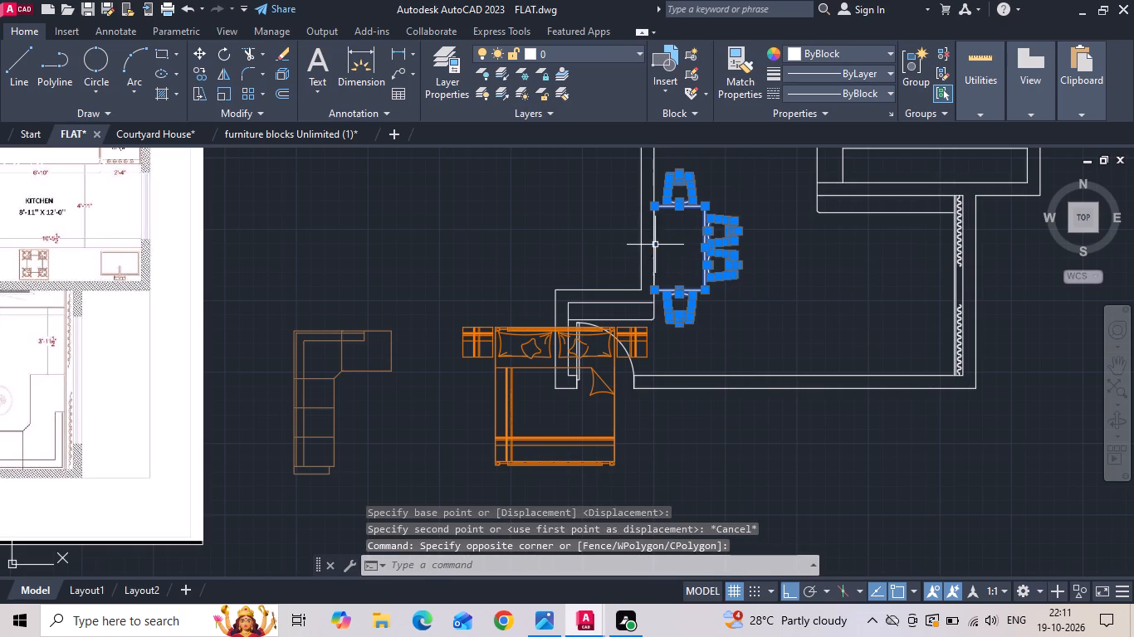
pyautogui.rightClick(655, 246)
pyautogui.click(689, 322)
pyautogui.click(791, 338)
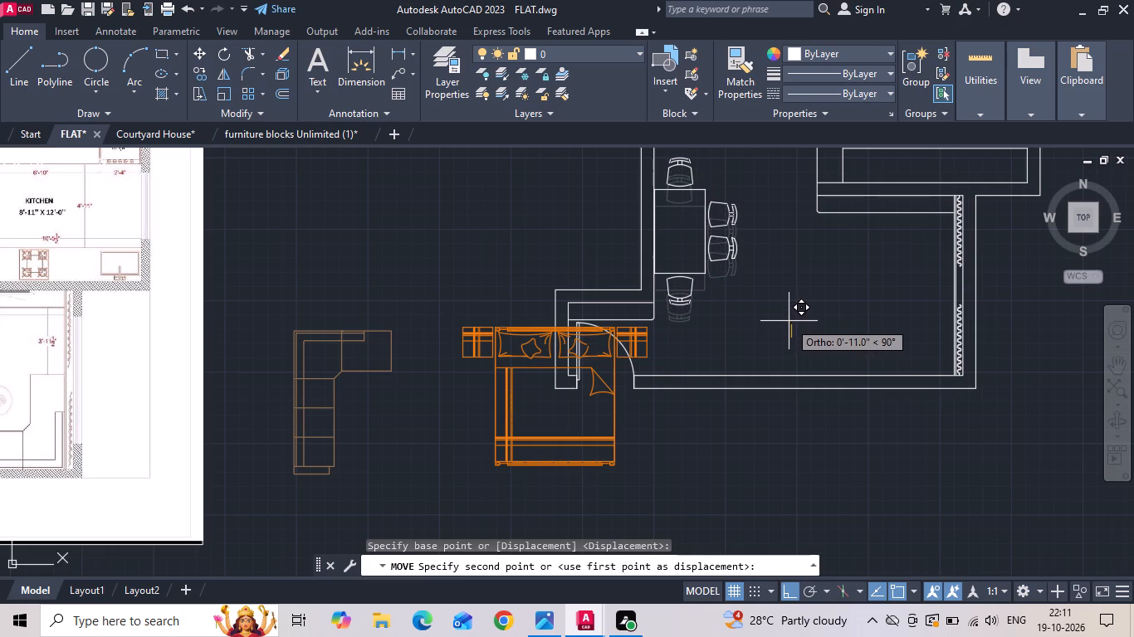
pyautogui.click(789, 321)
# Move the bed block straight north so it clears the entrance door.
pyautogui.click(648, 340)
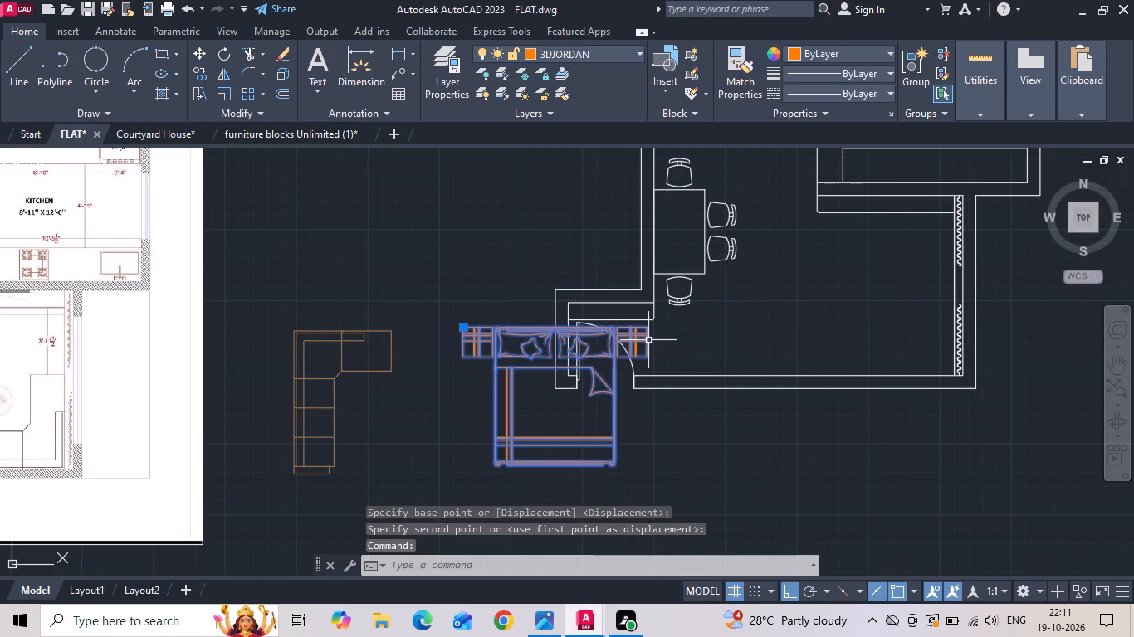
pyautogui.rightClick(469, 271)
pyautogui.click(529, 300)
pyautogui.click(541, 420)
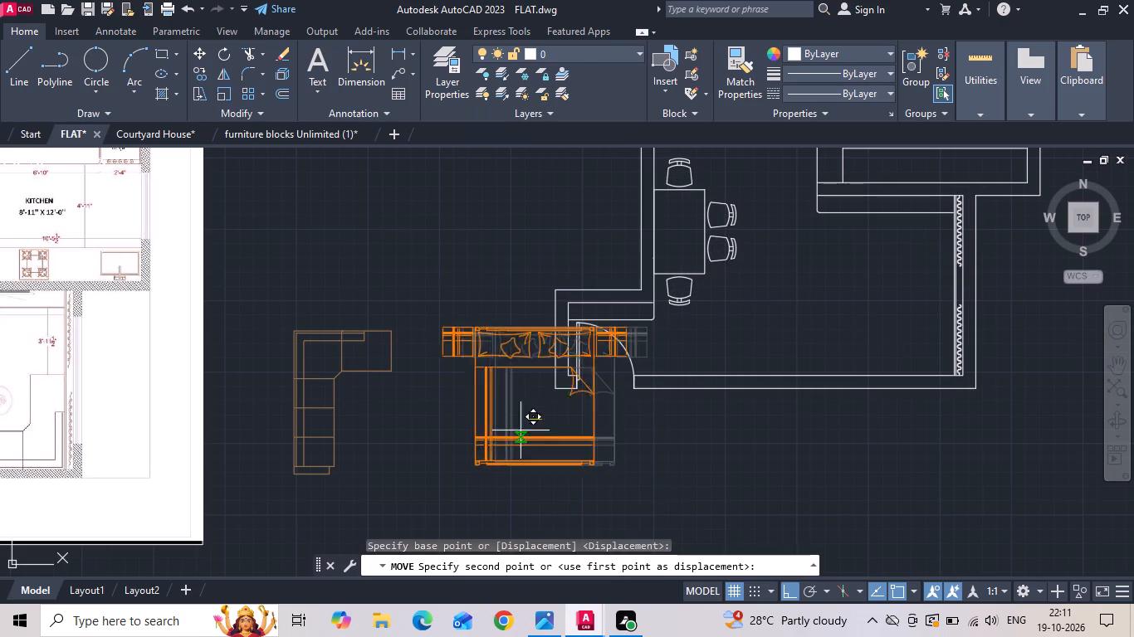
pyautogui.click(439, 225)
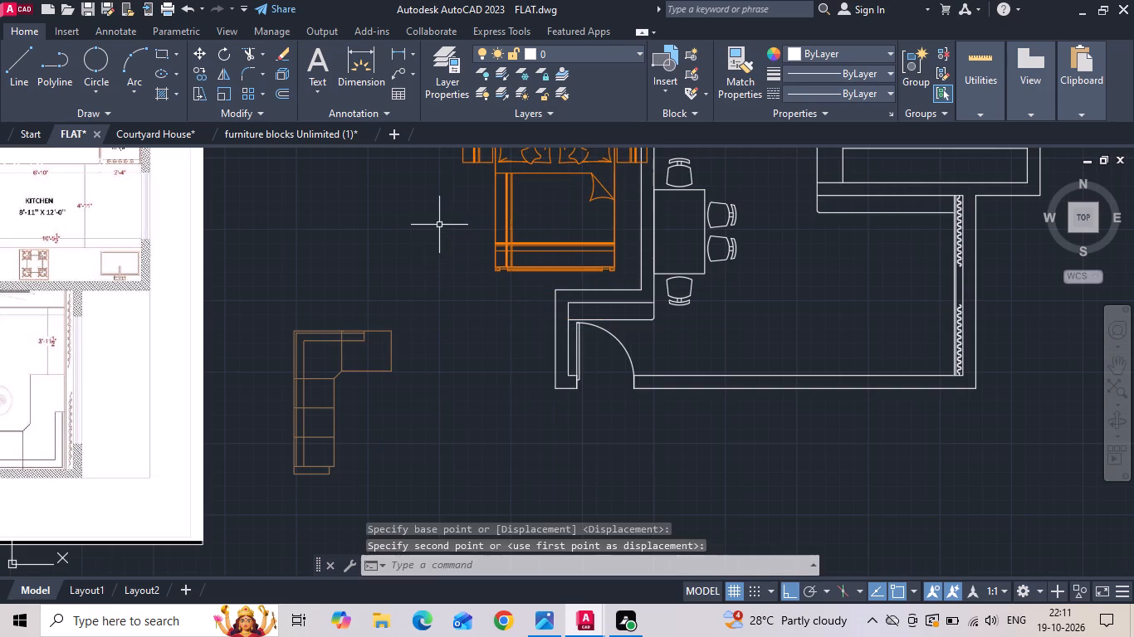
# Rotate the L-shaped sofa 90 degrees counterclockwise so its long side runs along the south.
pyautogui.moveTo(346, 367); pyautogui.dragTo(343, 376)
pyautogui.click(341, 384)
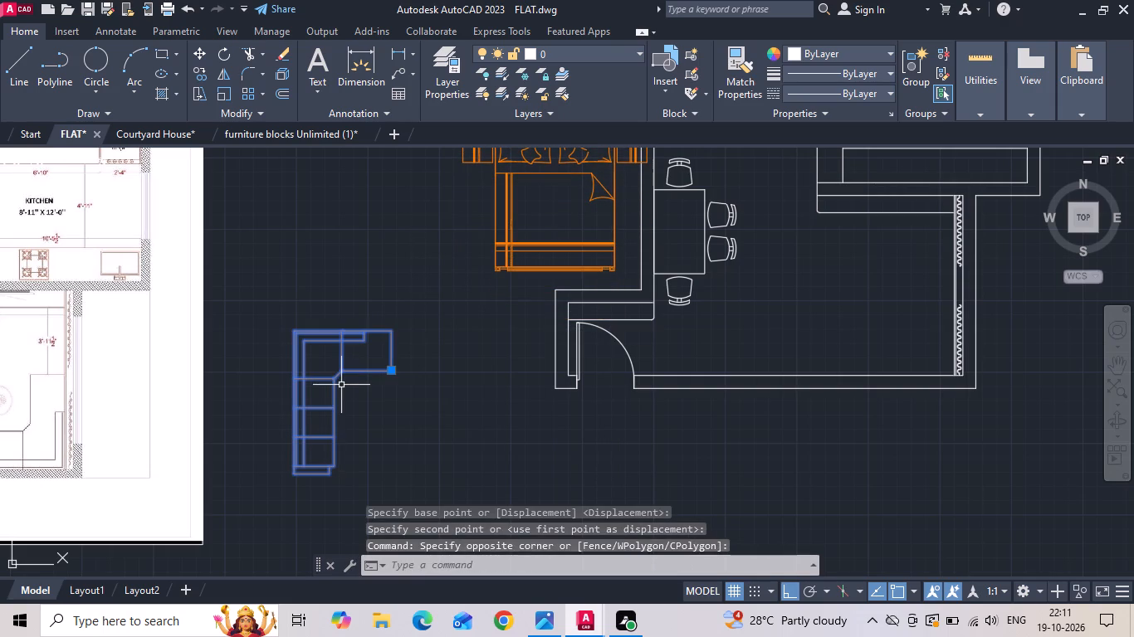
pyautogui.rightClick(341, 385)
pyautogui.click(376, 360)
pyautogui.moveTo(385, 358); pyautogui.dragTo(389, 350)
pyautogui.click(391, 305)
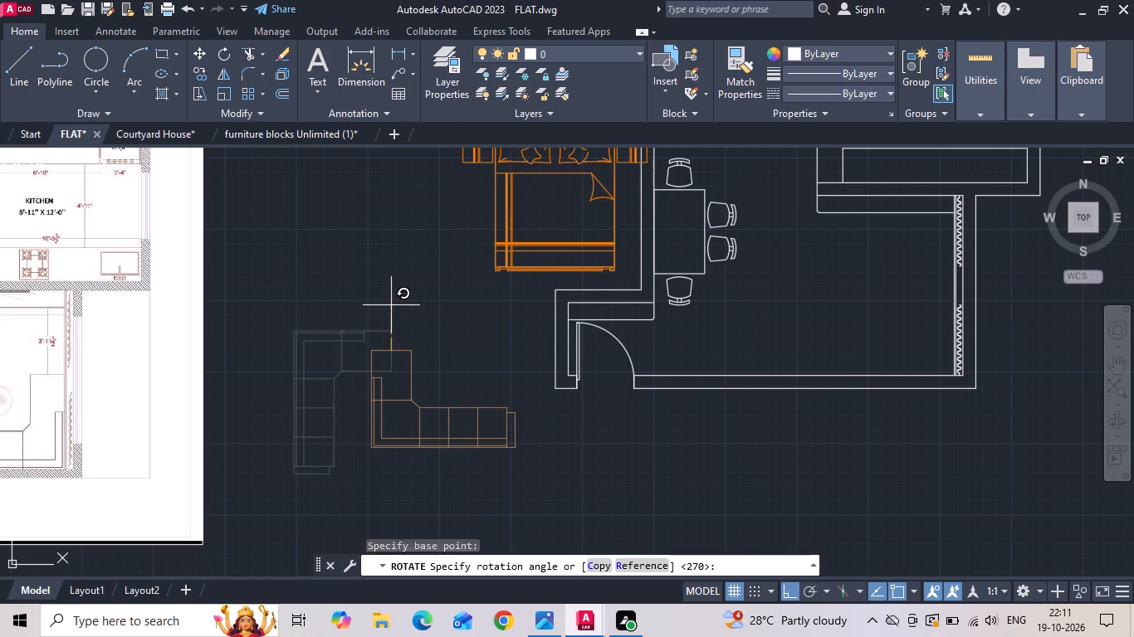
# Mirror the L-shaped sofa across a vertical line, erasing the source, so its short leg is on the east.
pyautogui.moveTo(419, 350); pyautogui.dragTo(390, 410)
pyautogui.click(381, 420)
pyautogui.press('m')
pyautogui.press('i')
pyautogui.press('space')
pyautogui.moveTo(467, 316); pyautogui.dragTo(461, 358)
pyautogui.click(449, 391)
pyautogui.write('y')
pyautogui.press('space')
# Move the sofa by its outer corner into the living room's southeast corner, where the south wall meets the curtain's inner line.
pyautogui.moveTo(449, 392); pyautogui.dragTo(434, 429)
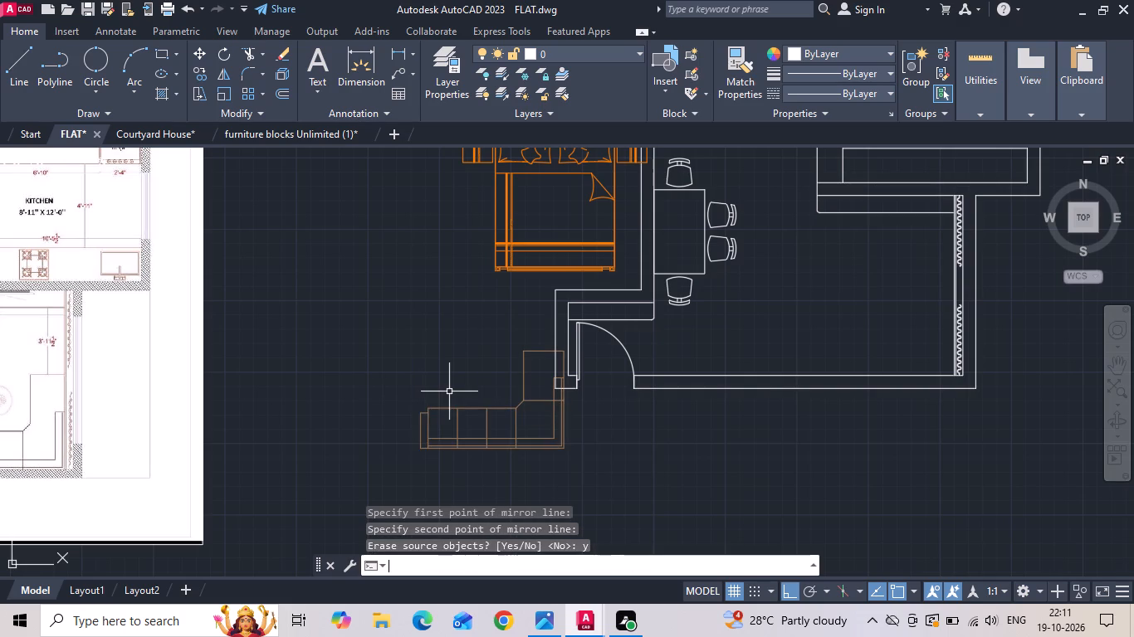
pyautogui.moveTo(434, 429); pyautogui.dragTo(418, 448)
pyautogui.click(399, 463)
pyautogui.rightClick(395, 381)
pyautogui.click(458, 306)
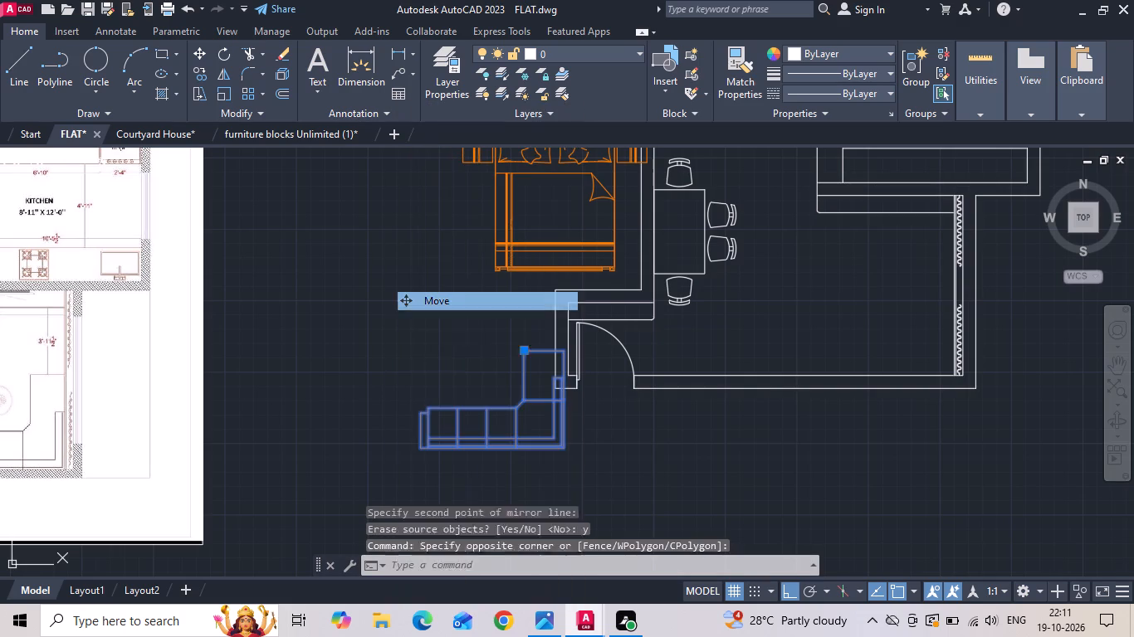
pyautogui.scroll(2, 540, 464)
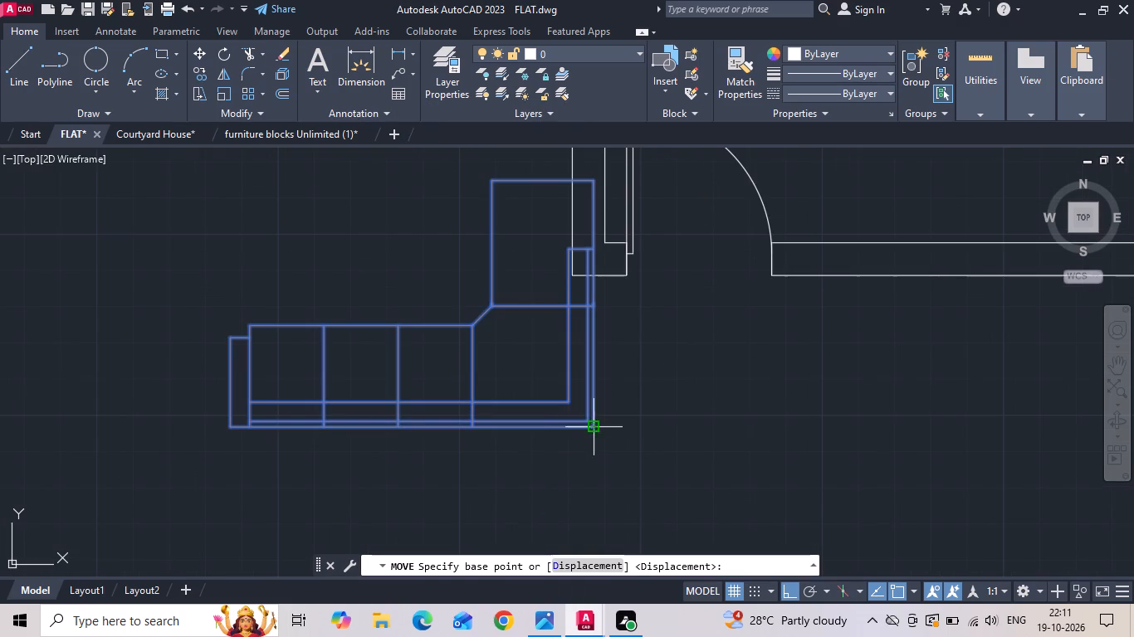
pyautogui.click(595, 428)
pyautogui.scroll(-2, 379, 406)
pyautogui.scroll(1, 775, 333)
pyautogui.scroll(3, 886, 357)
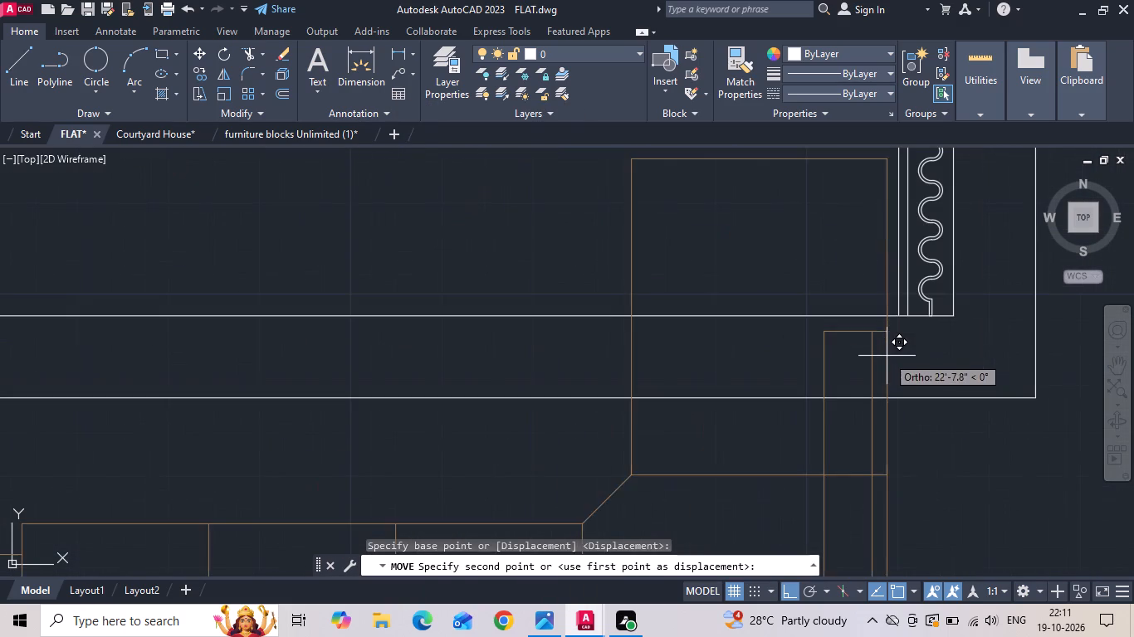
pyautogui.click(897, 315)
# Move the sofa about 3" west, away from the curtain along the east wall.
pyautogui.scroll(-3, 741, 366)
pyautogui.scroll(-2, 765, 445)
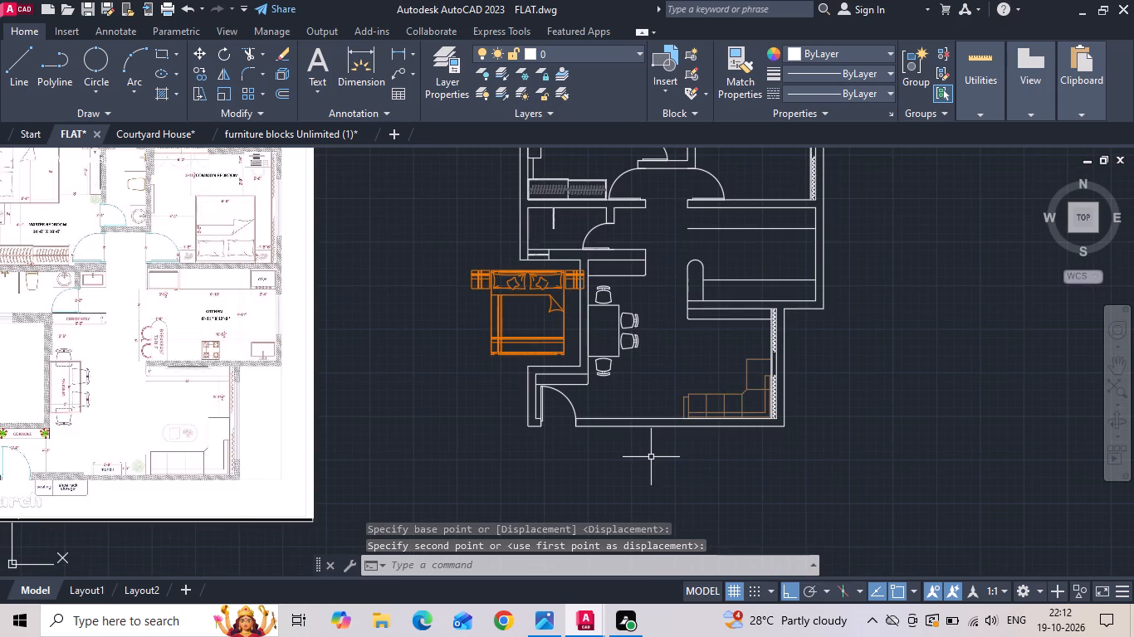
pyautogui.scroll(2, 722, 391)
pyautogui.moveTo(832, 370); pyautogui.dragTo(801, 373)
pyautogui.click(753, 367)
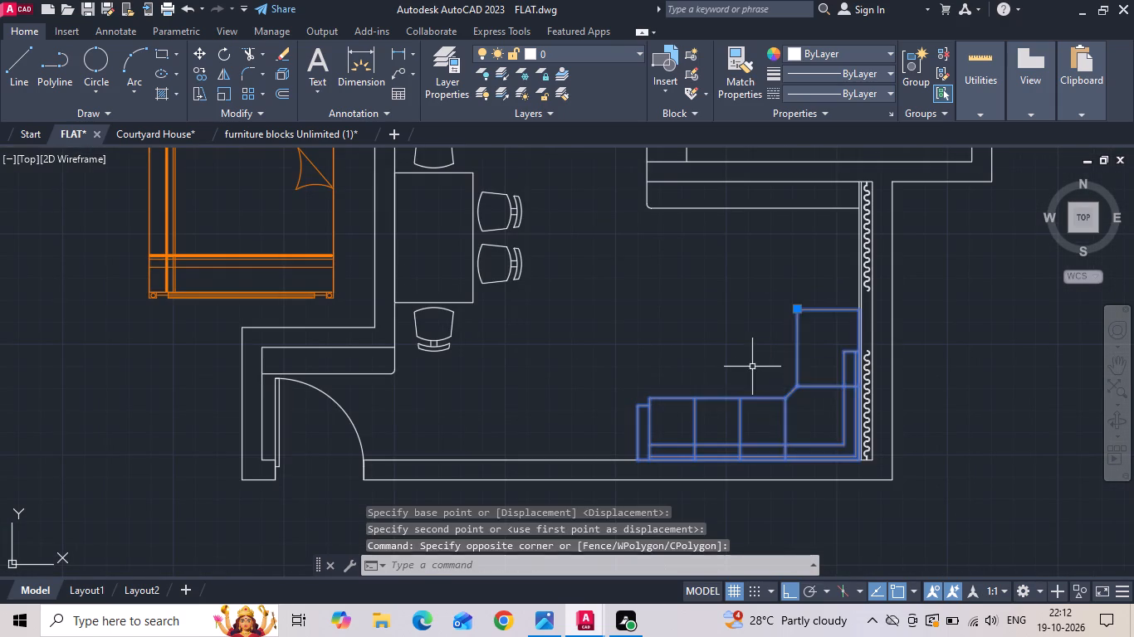
pyautogui.rightClick(752, 367)
pyautogui.click(796, 299)
pyautogui.click(753, 319)
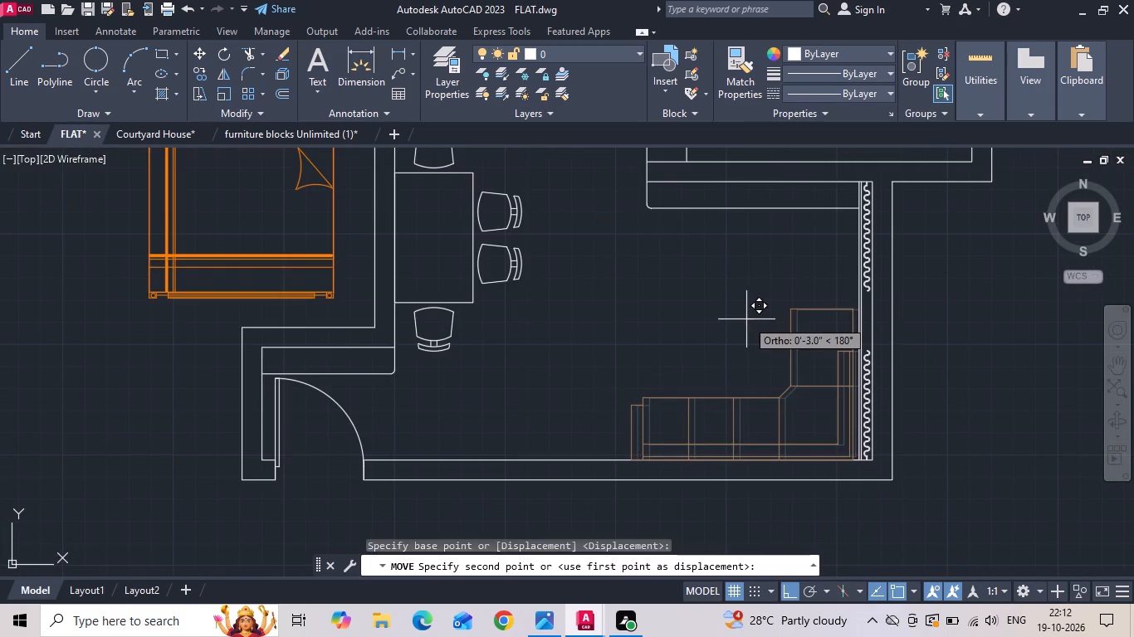
pyautogui.click(746, 319)
# Move the bed block about 7'-5" west into the empty space outside the floor plan.
pyautogui.scroll(-1, 751, 372)
pyautogui.scroll(-1, 662, 396)
pyautogui.click(494, 336)
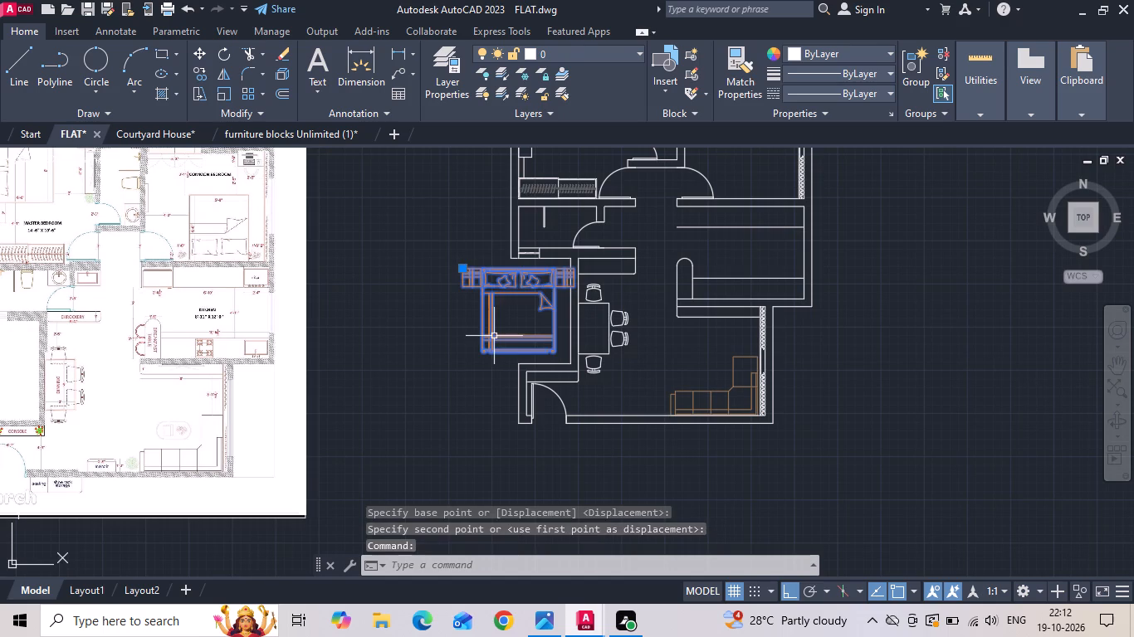
pyautogui.rightClick(492, 326)
pyautogui.click(508, 305)
pyautogui.moveTo(509, 307); pyautogui.dragTo(464, 306)
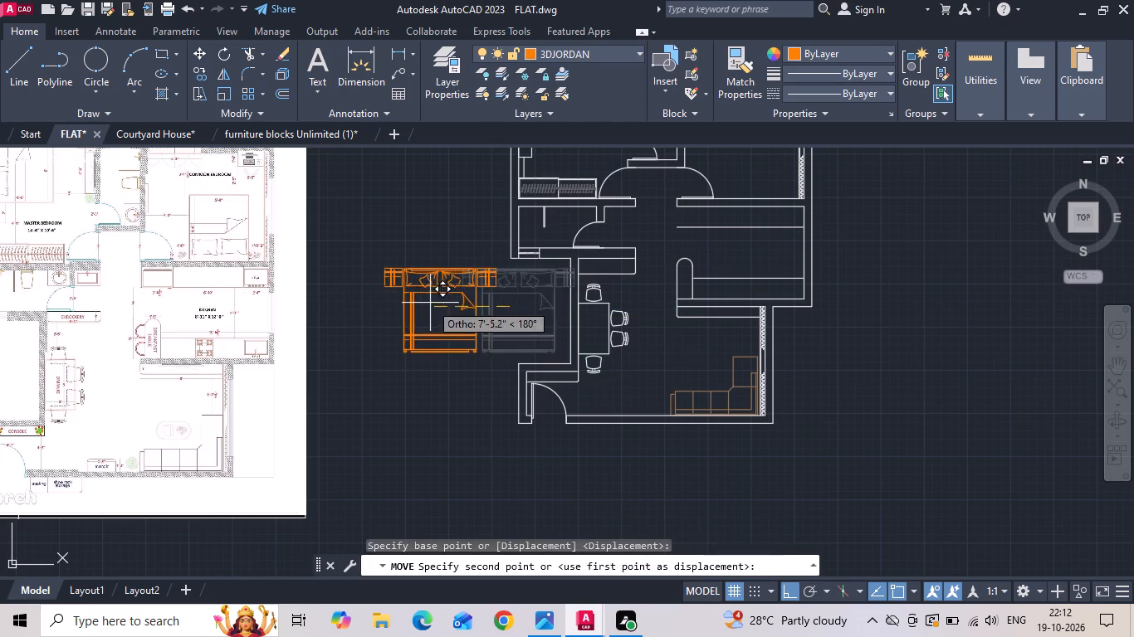
pyautogui.click(430, 303)
# Rotate the bed block 90 degrees counterclockwise so its headboard faces west.
pyautogui.moveTo(423, 308); pyautogui.dragTo(446, 403, button='middle')
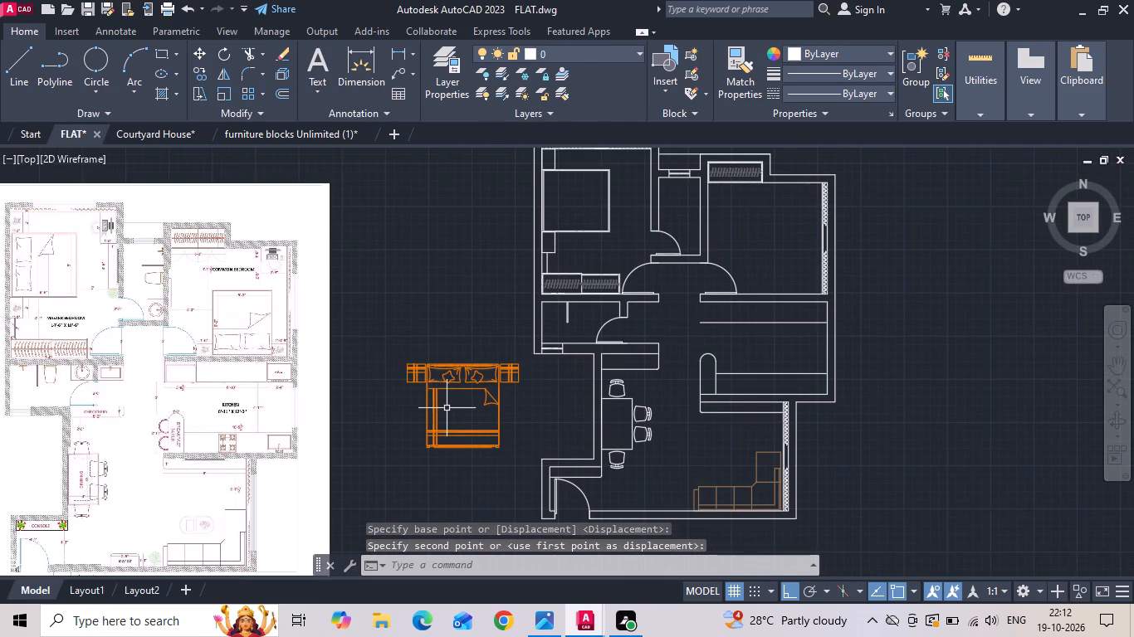
pyautogui.moveTo(447, 410); pyautogui.dragTo(510, 412, button='middle')
pyautogui.moveTo(509, 401); pyautogui.dragTo(502, 391)
pyautogui.click(487, 346)
pyautogui.rightClick(487, 346)
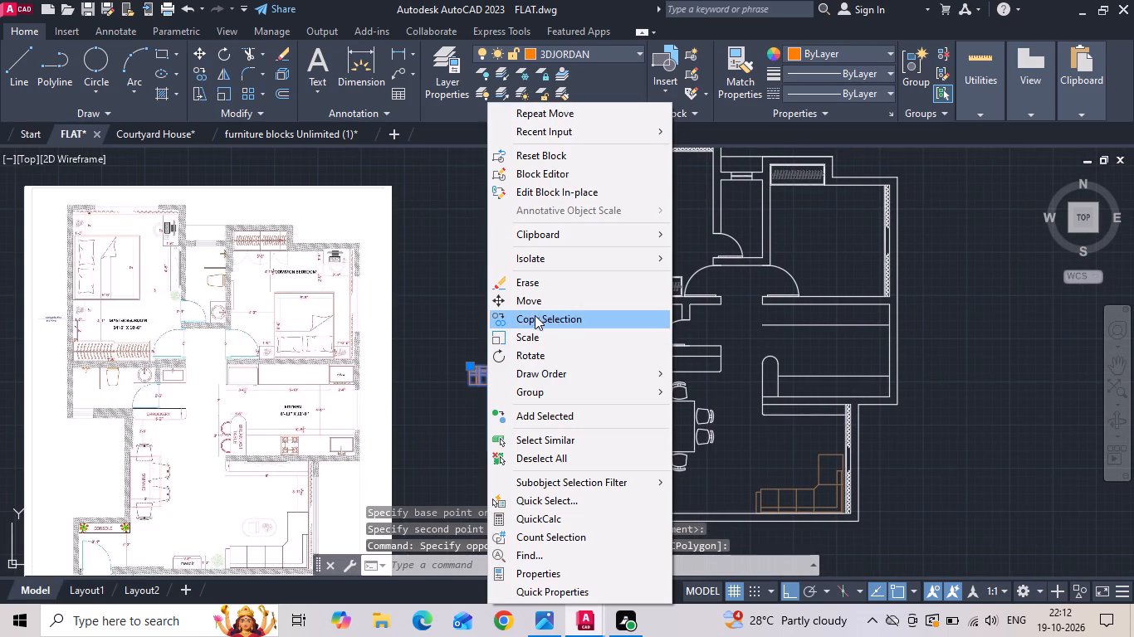
pyautogui.click(527, 362)
pyautogui.click(512, 303)
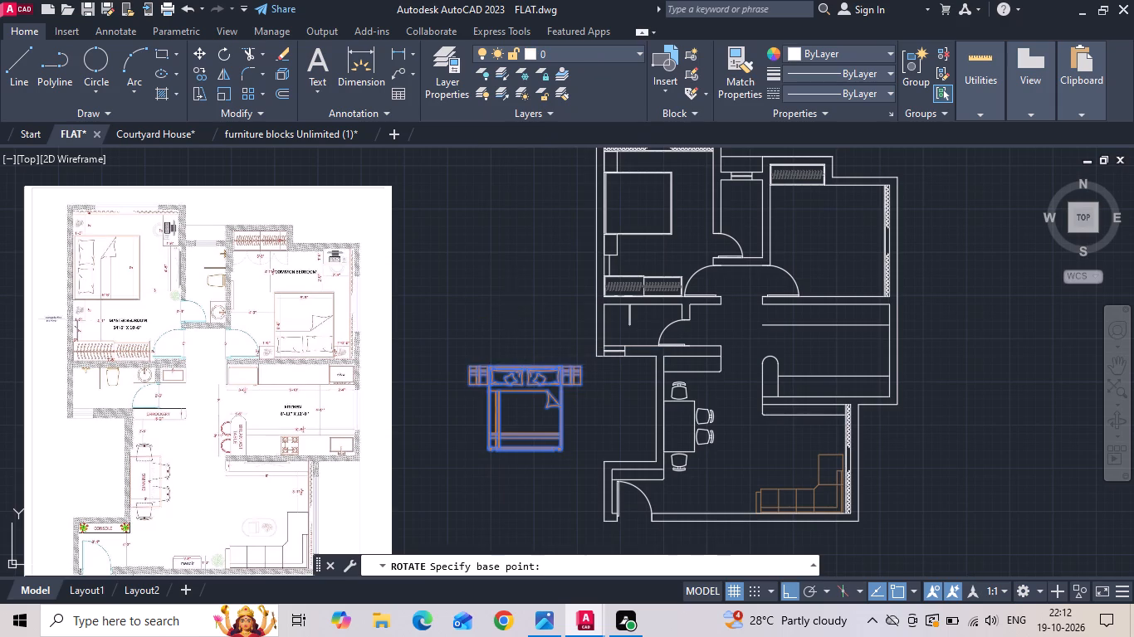
pyautogui.click(502, 280)
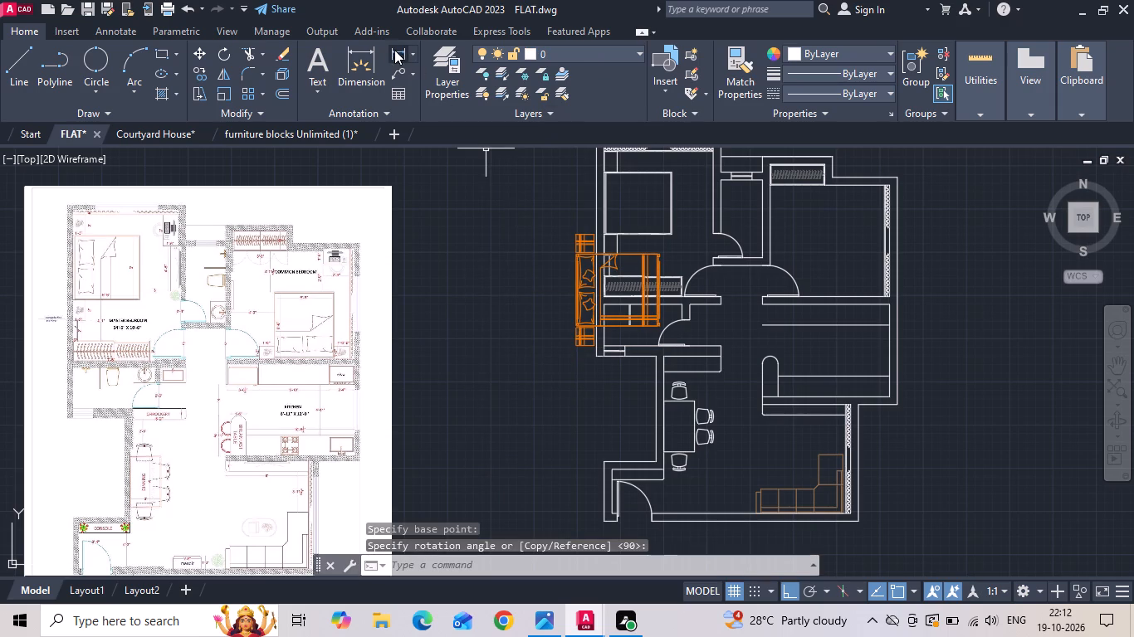
# Measure the bed's width between its north and south edges with a linear dimension.
pyautogui.click(394, 50)
pyautogui.scroll(2, 634, 257)
pyautogui.moveTo(632, 250); pyautogui.dragTo(632, 260)
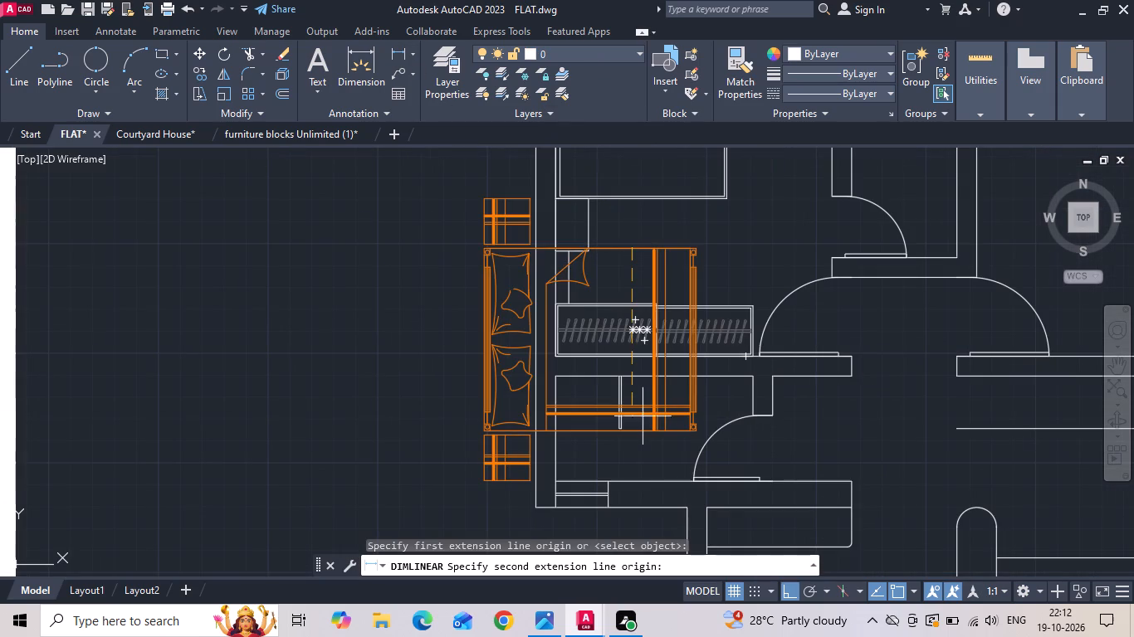
pyautogui.click(636, 428)
pyautogui.press('Escape')
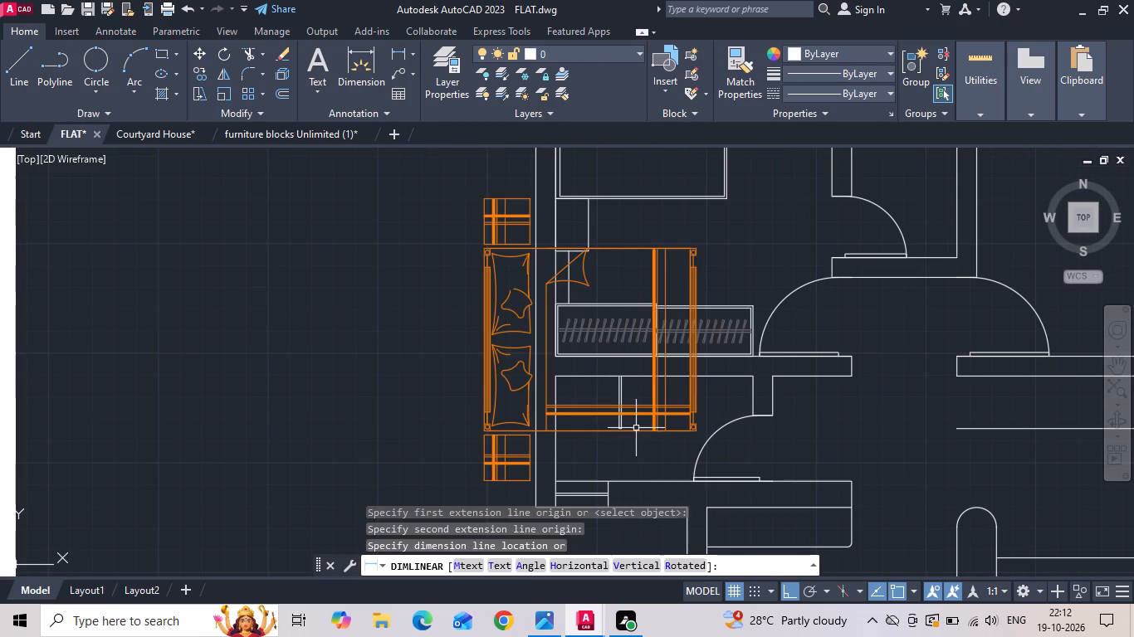
# Measure the bed's length between its east and west edges with a linear dimension, without placing the dimension.
pyautogui.scroll(2, 678, 359)
pyautogui.press('space')
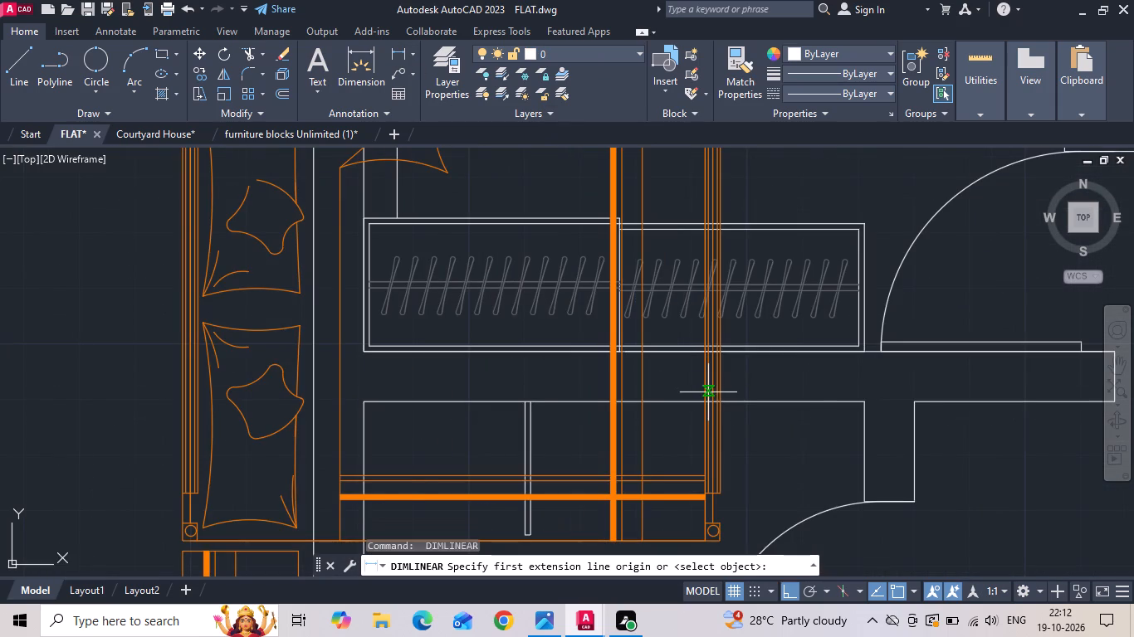
pyautogui.click(726, 494)
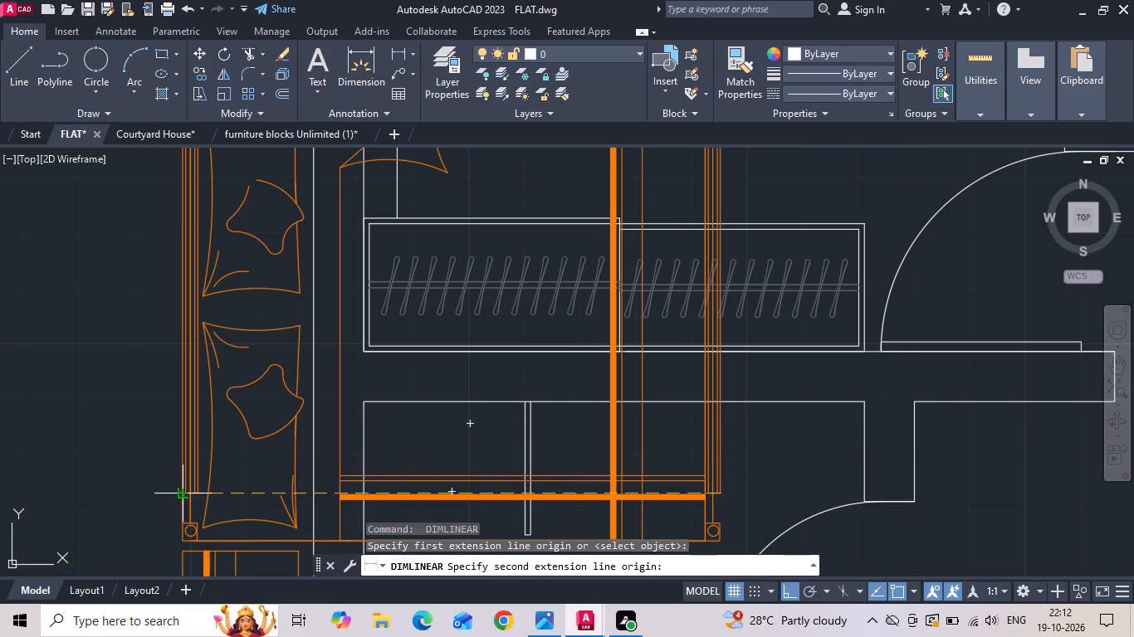
pyautogui.click(183, 498)
pyautogui.press('Escape')
# Move the bed block about 11'-3" west, clear of the floor plan's outer wall.
pyautogui.scroll(-2, 437, 399)
pyautogui.click(376, 391)
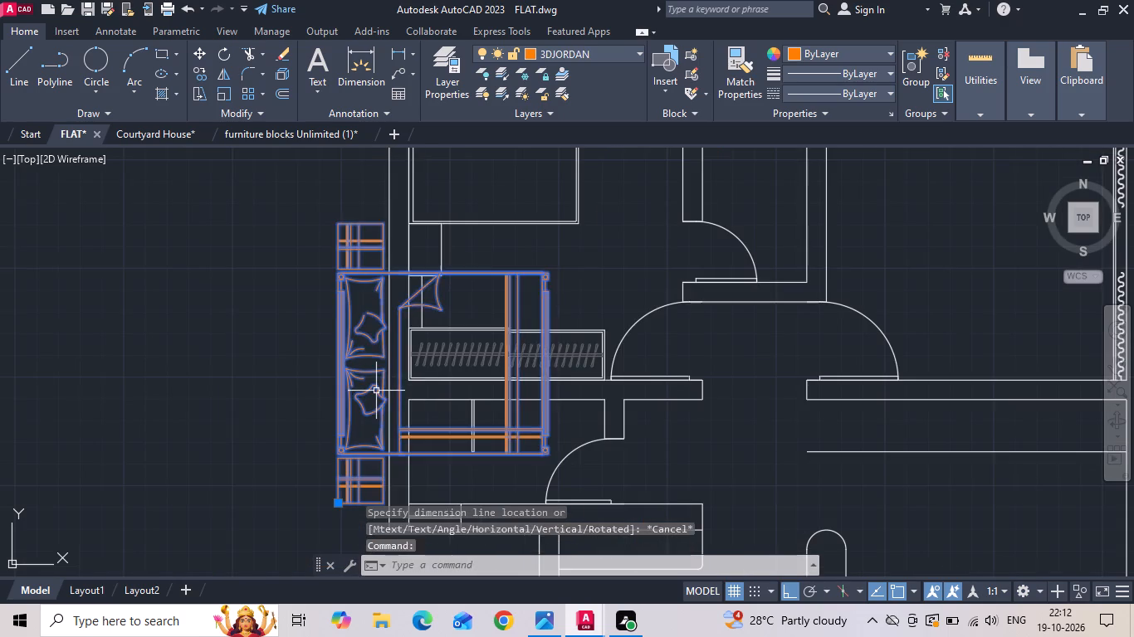
pyautogui.rightClick(376, 390)
pyautogui.click(428, 306)
pyautogui.moveTo(415, 366); pyautogui.dragTo(386, 371)
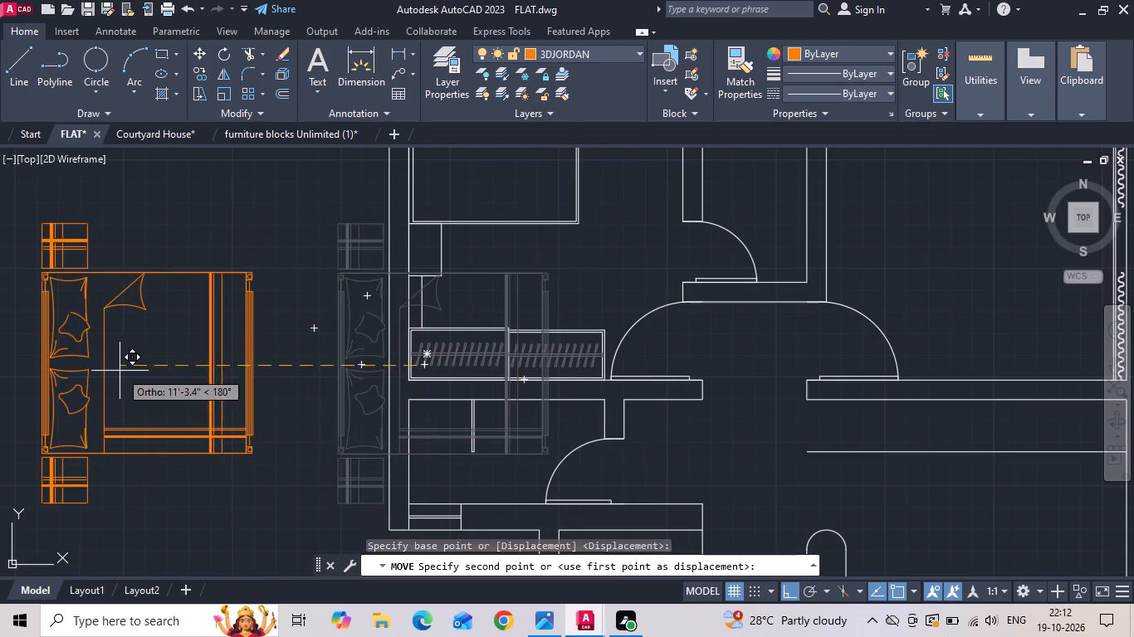
pyautogui.click(119, 371)
# Explode the relocated bed block into separate objects.
pyautogui.press('x')
pyautogui.press('space')
pyautogui.moveTo(222, 326); pyautogui.dragTo(213, 381)
pyautogui.press('space')
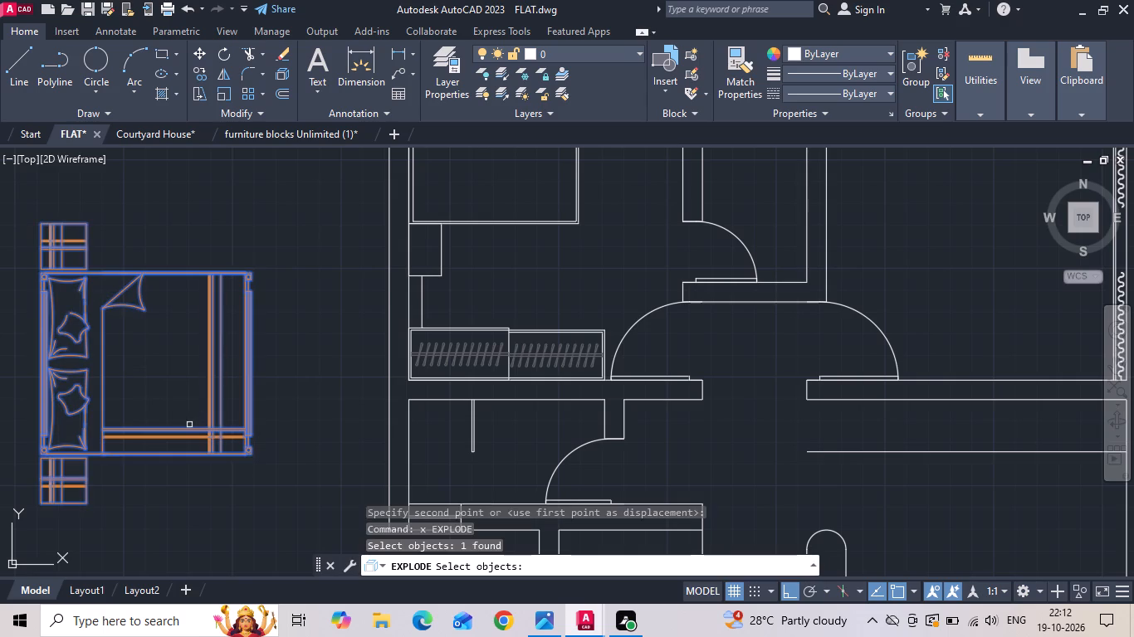
# Move both pillows from the exploded bed into the master bedroom's bed outline, matching the bed's northwest corner to the inner outline's northwest corner.
pyautogui.moveTo(193, 400); pyautogui.dragTo(354, 394, button='middle')
pyautogui.scroll(2, 187, 273)
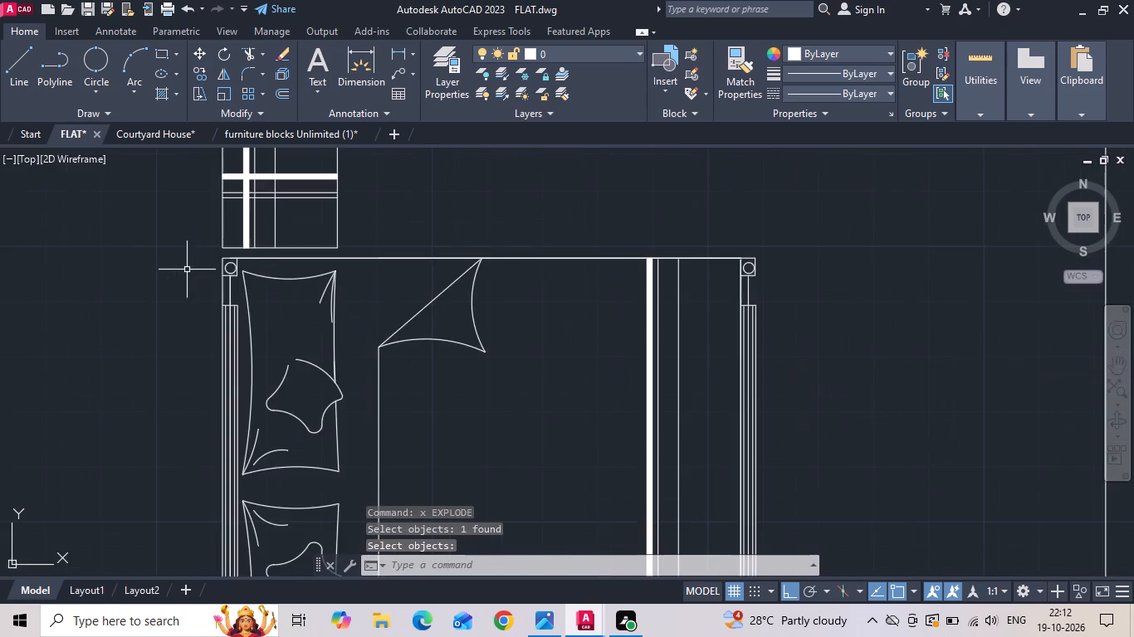
pyautogui.scroll(2, 259, 261)
pyautogui.moveTo(463, 276); pyautogui.dragTo(446, 311)
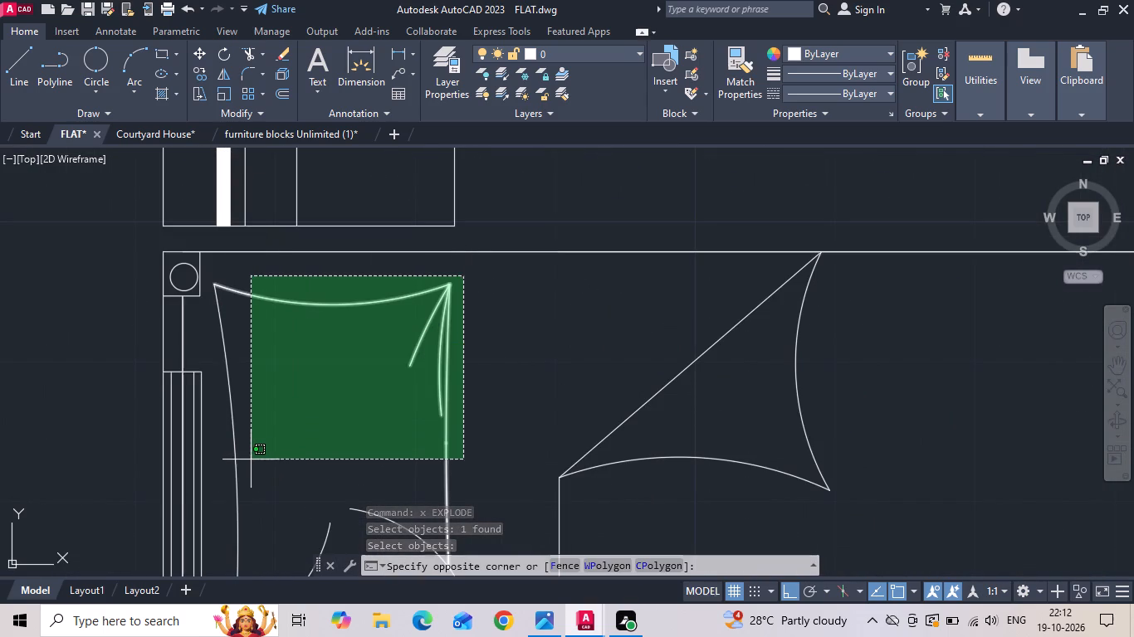
pyautogui.click(222, 486)
pyautogui.moveTo(261, 435); pyautogui.dragTo(421, 220, button='middle')
pyautogui.scroll(-1, 427, 209)
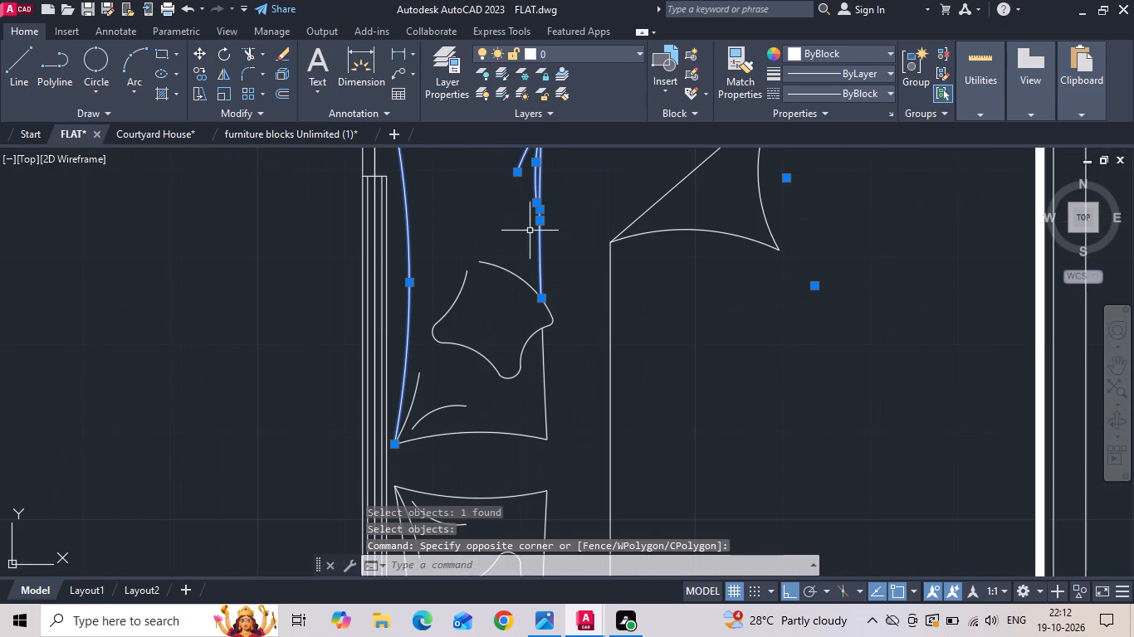
pyautogui.moveTo(574, 254); pyautogui.dragTo(545, 344)
pyautogui.click(393, 454)
pyautogui.moveTo(446, 382); pyautogui.dragTo(556, 51, button='middle')
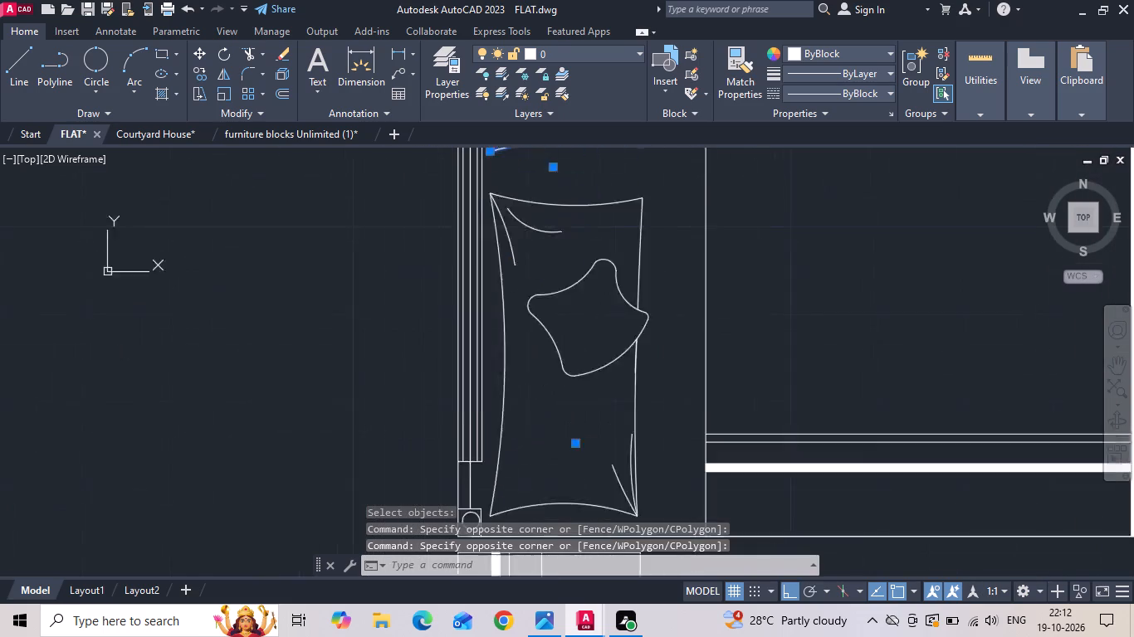
pyautogui.moveTo(556, 51); pyautogui.dragTo(556, 51, button='middle')
pyautogui.click(670, 155)
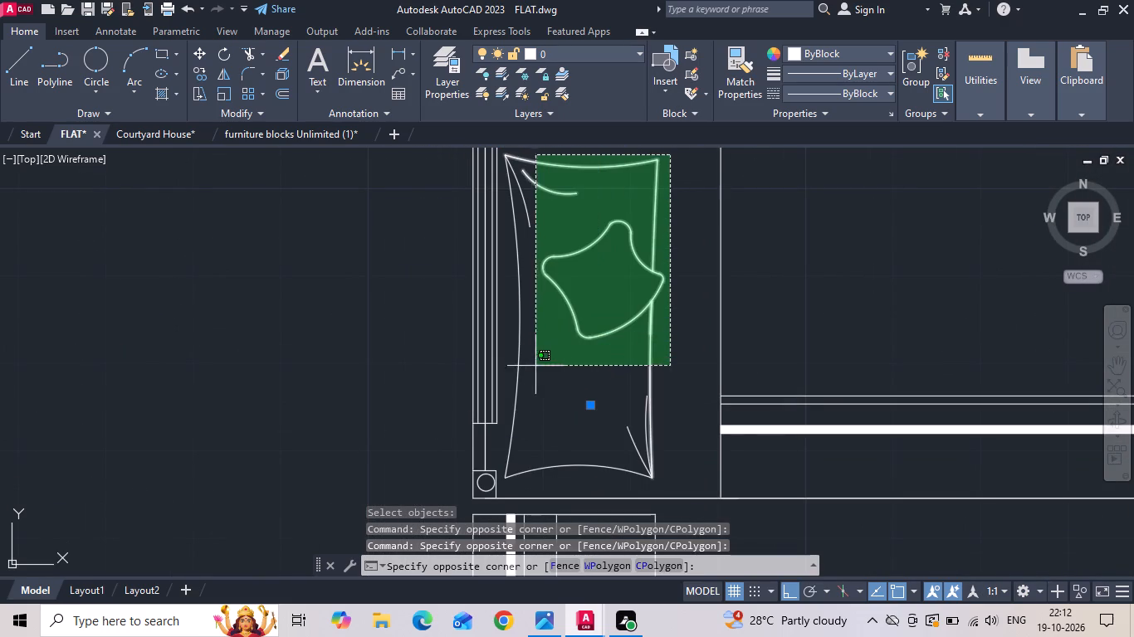
pyautogui.click(508, 482)
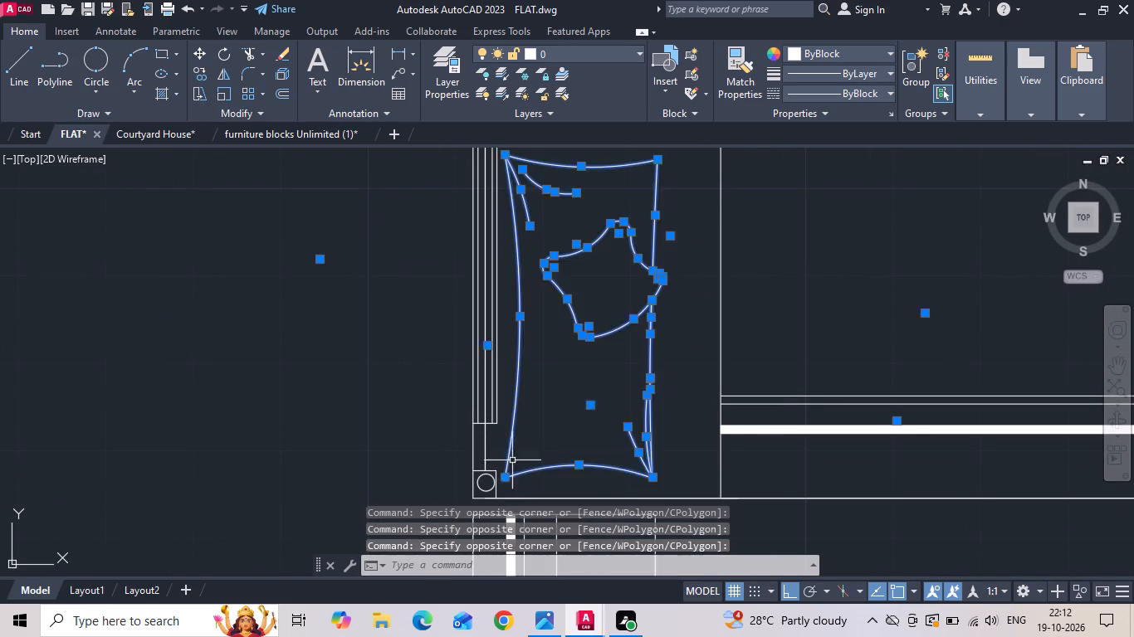
pyautogui.scroll(-3, 525, 402)
pyautogui.scroll(3, 539, 270)
pyautogui.rightClick(501, 301)
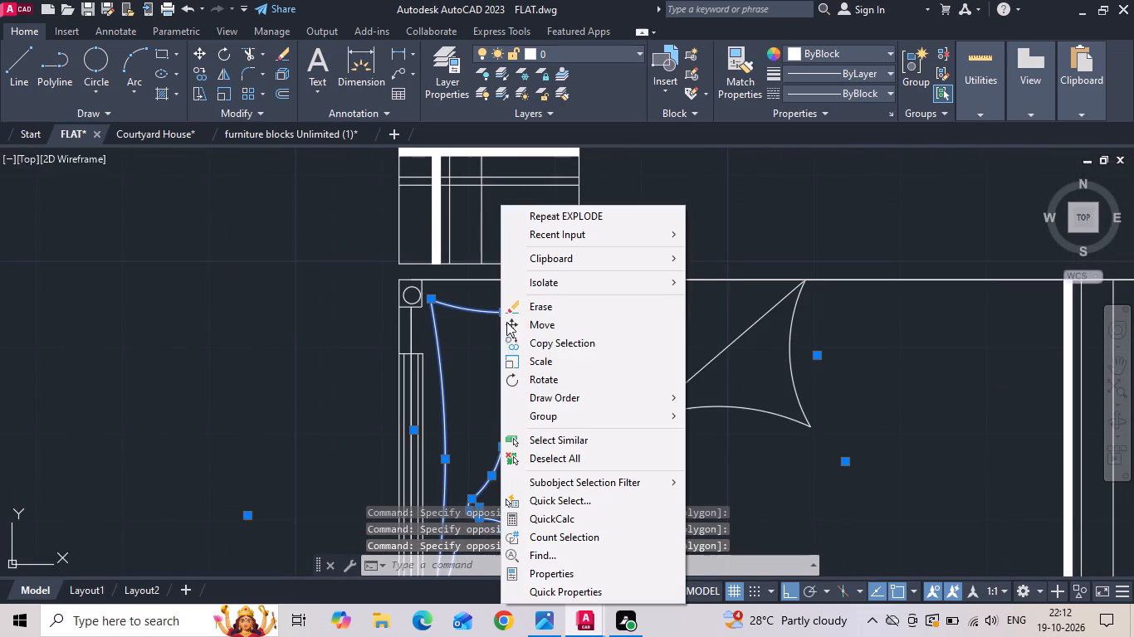
pyautogui.click(516, 333)
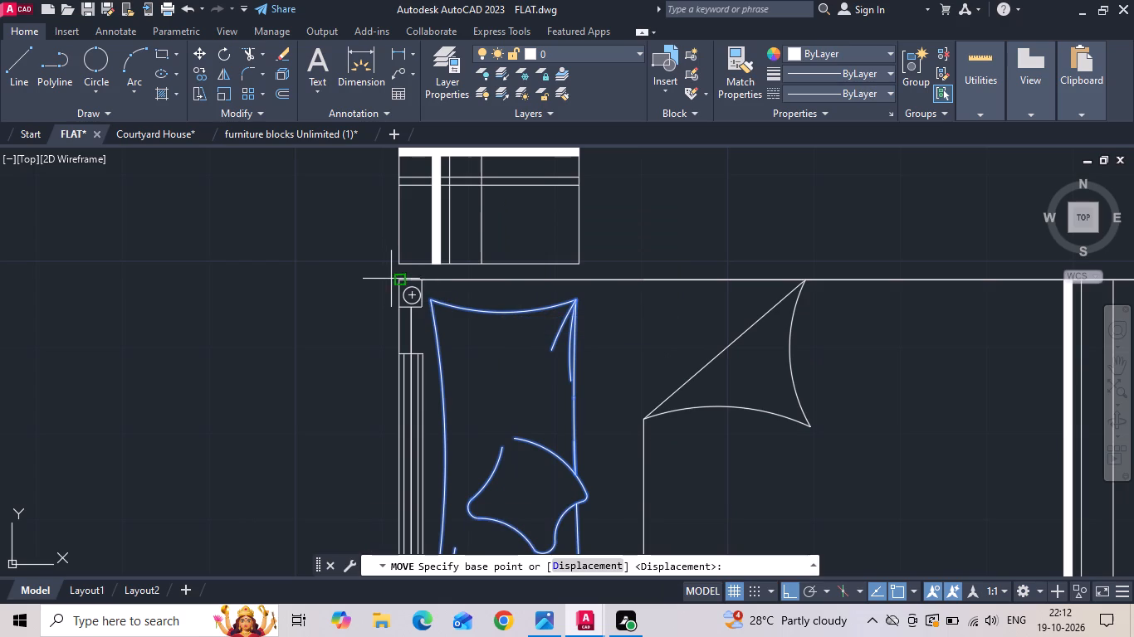
pyautogui.click(397, 281)
pyautogui.scroll(-4, 322, 328)
pyautogui.scroll(2, 585, 185)
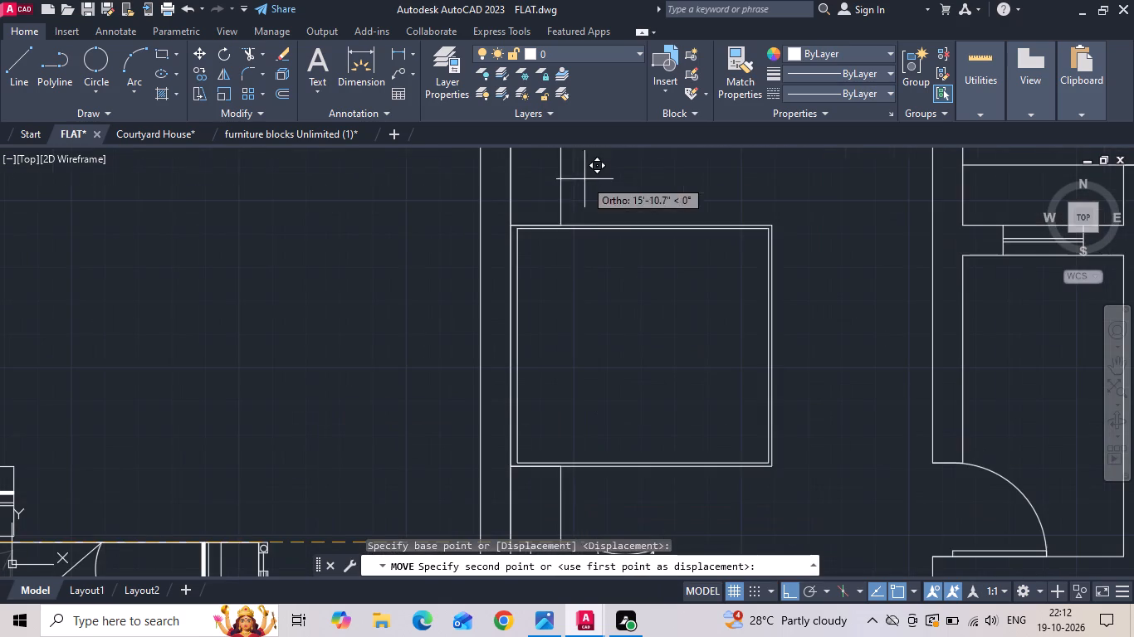
pyautogui.scroll(3, 526, 228)
pyautogui.click(479, 233)
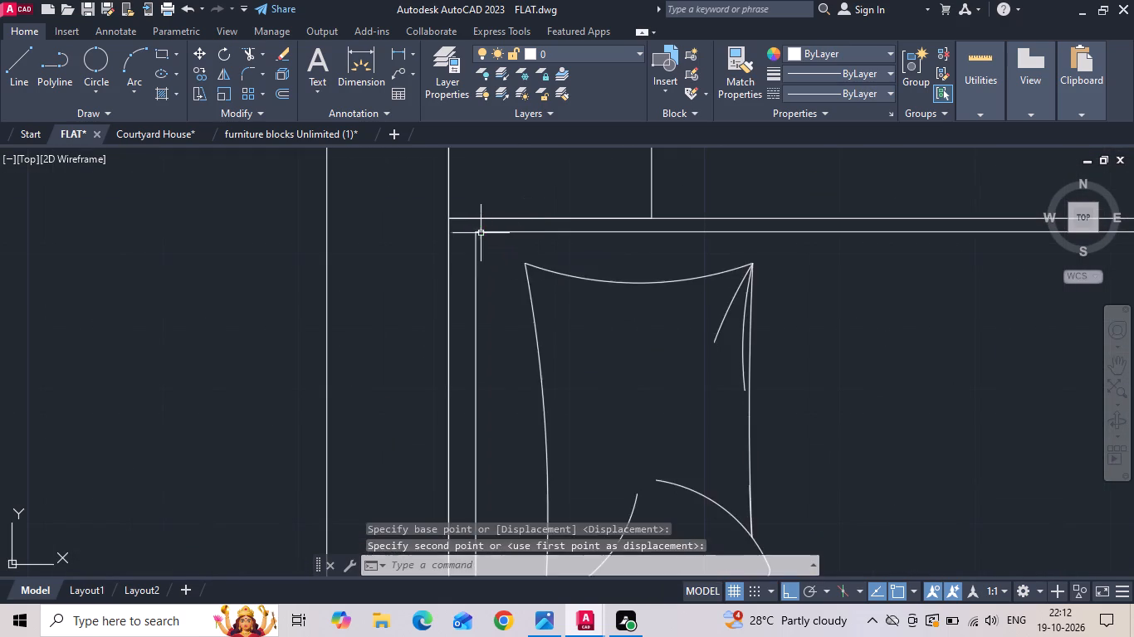
# Delete the southern pillow and its leftover line fragments from the master bedroom's bed, keeping only the northern pillow.
pyautogui.scroll(-4, 524, 184)
pyautogui.scroll(1, 594, 301)
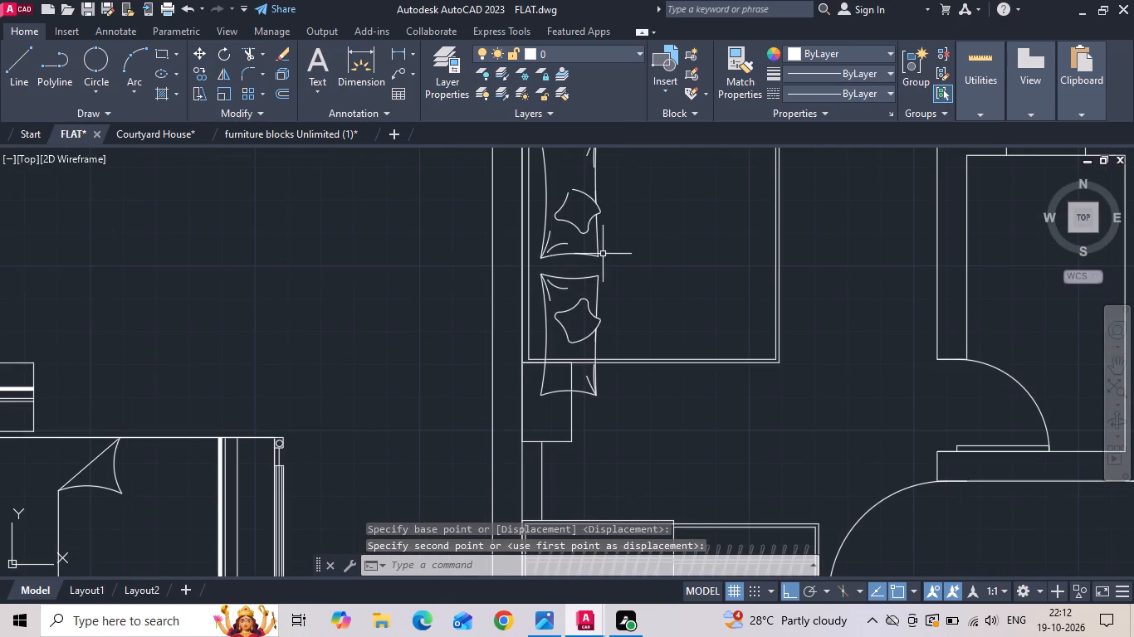
pyautogui.middleClick(604, 280)
pyautogui.moveTo(605, 271); pyautogui.dragTo(599, 284)
pyautogui.click(535, 331)
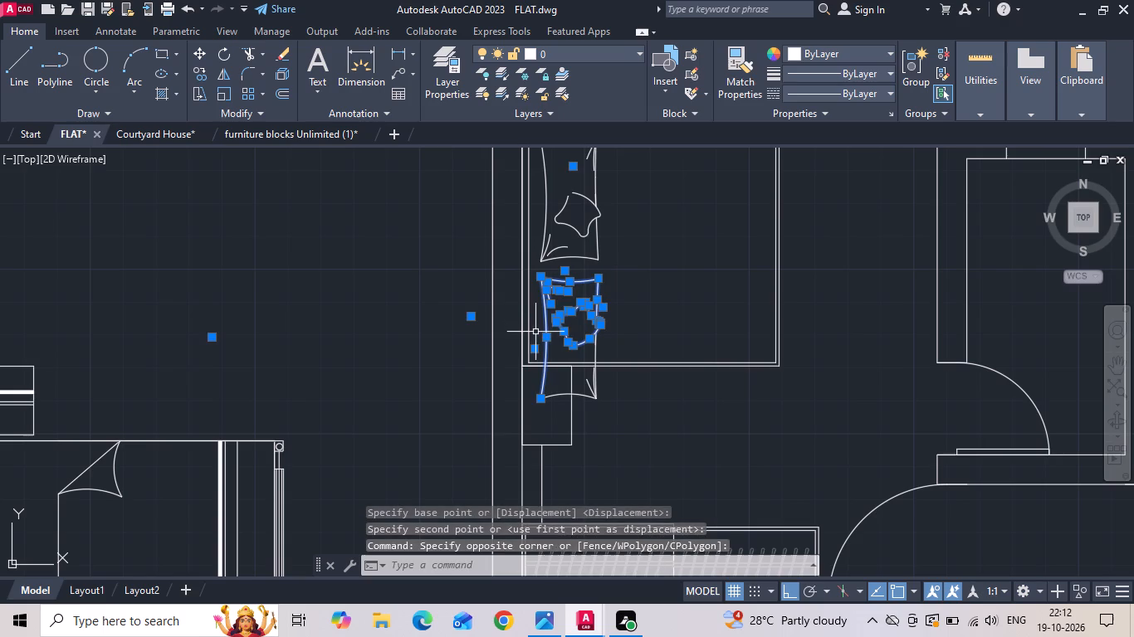
pyautogui.press('Delete')
pyautogui.scroll(2, 561, 362)
pyautogui.moveTo(601, 322); pyautogui.dragTo(572, 329)
pyautogui.click(521, 307)
pyautogui.press('Delete')
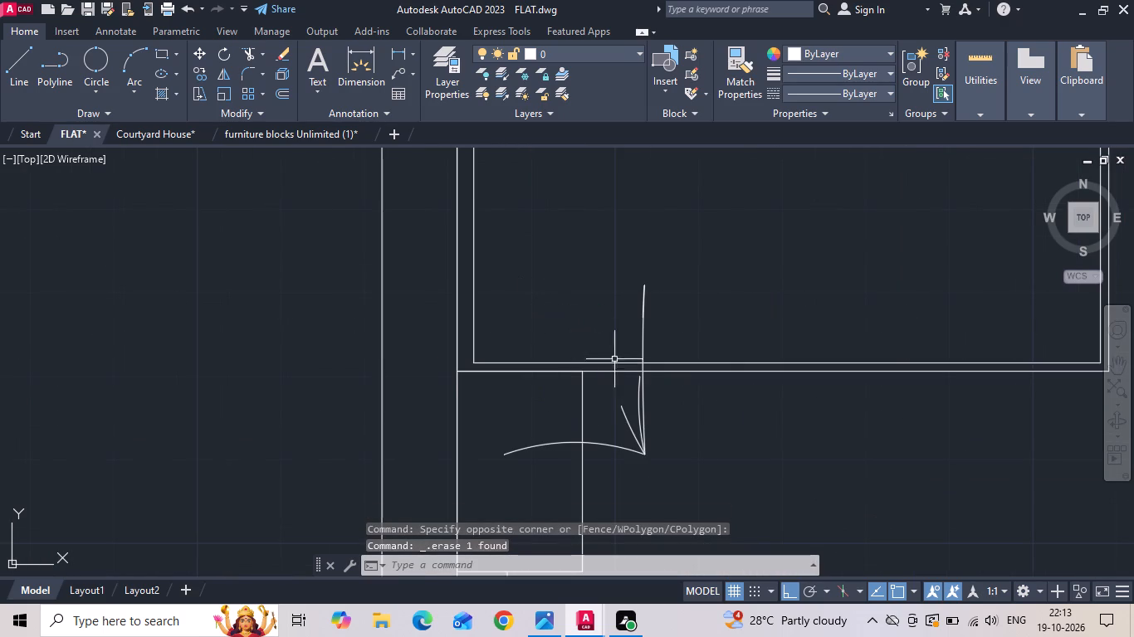
pyautogui.moveTo(661, 416); pyautogui.dragTo(632, 460)
pyautogui.click(628, 464)
pyautogui.press('Delete')
pyautogui.scroll(-2, 610, 471)
pyautogui.moveTo(647, 389); pyautogui.dragTo(638, 401)
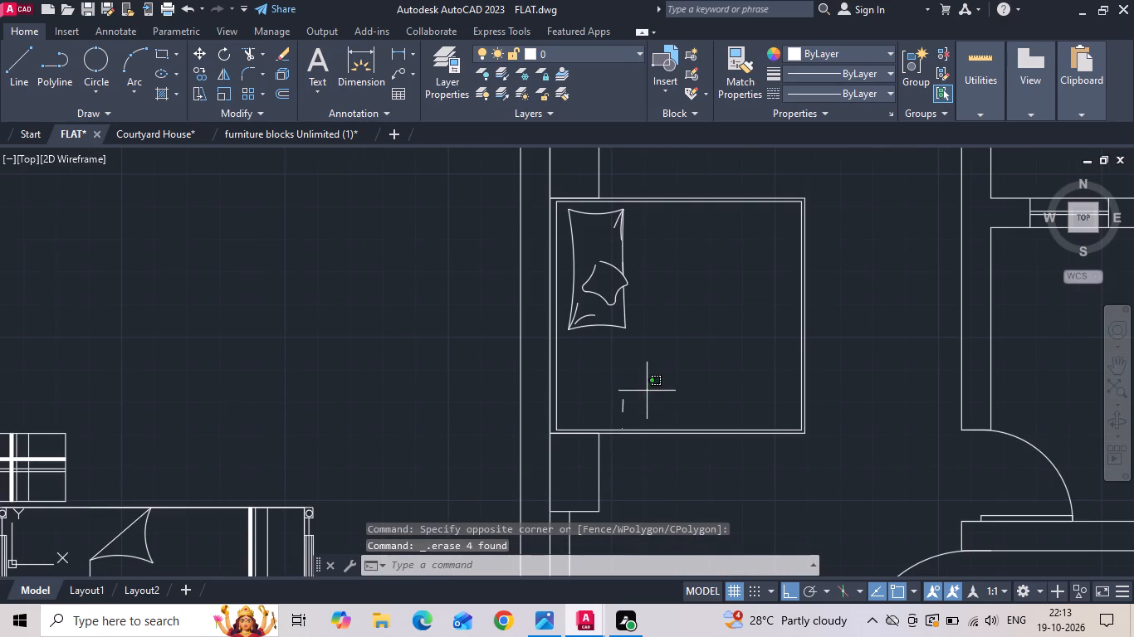
pyautogui.moveTo(638, 401); pyautogui.dragTo(631, 406)
pyautogui.scroll(3, 608, 425)
pyautogui.click(598, 440)
pyautogui.press('Delete')
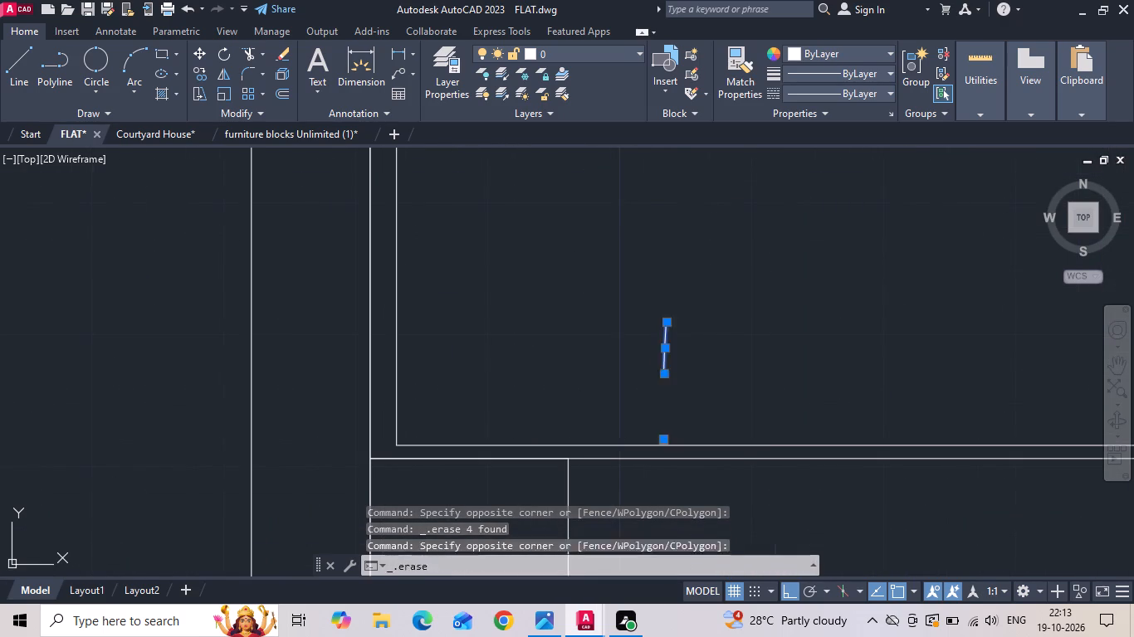
# Scale the remaining pillow down about the midpoint of its north edge to suit the bed outline.
pyautogui.scroll(-3, 595, 444)
pyautogui.scroll(1, 611, 253)
pyautogui.moveTo(622, 217); pyautogui.dragTo(618, 245)
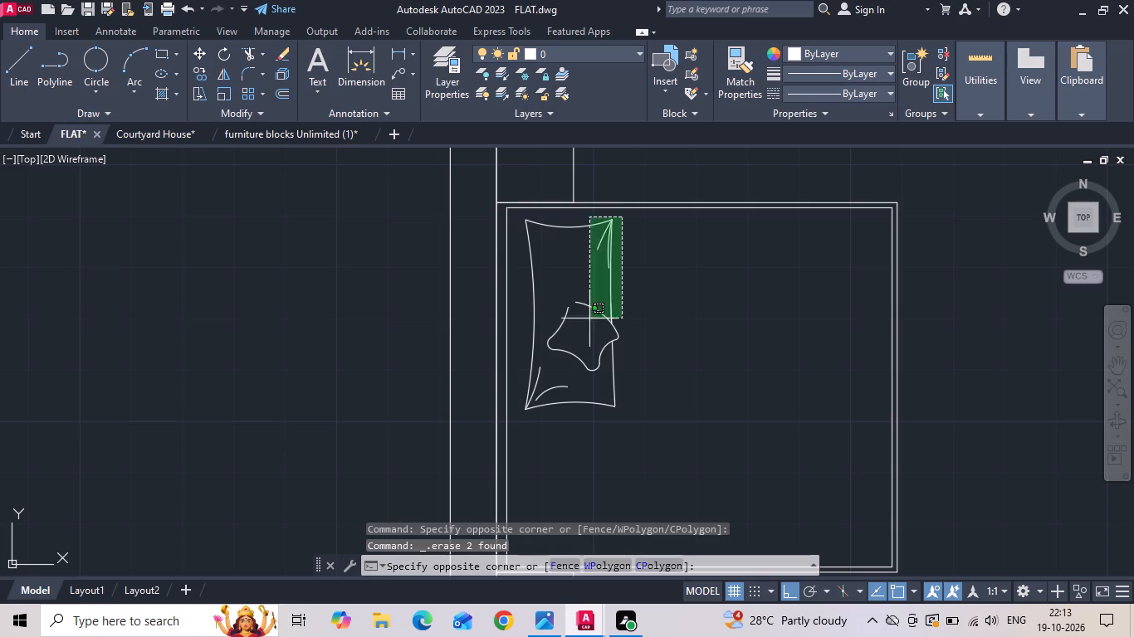
pyautogui.click(520, 439)
pyautogui.rightClick(637, 335)
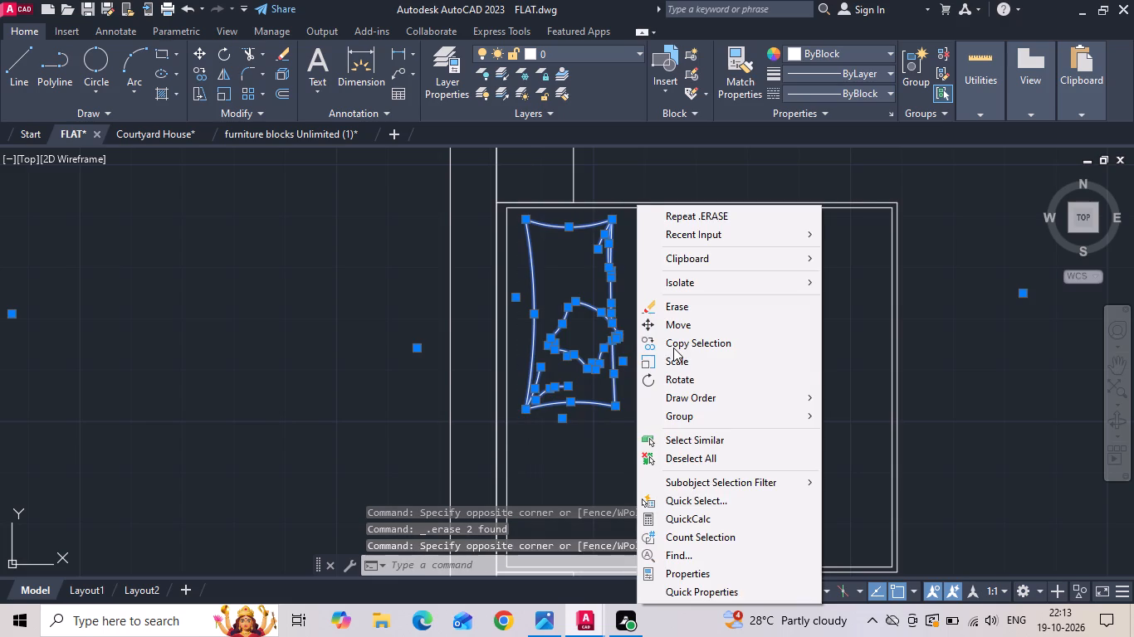
pyautogui.click(678, 360)
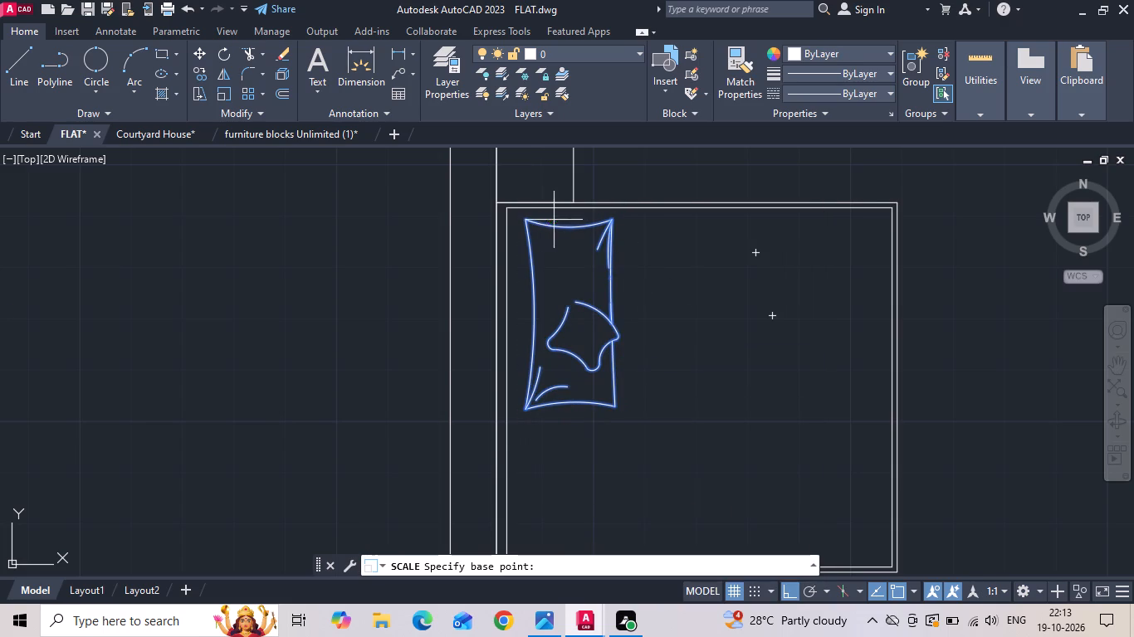
pyautogui.click(570, 226)
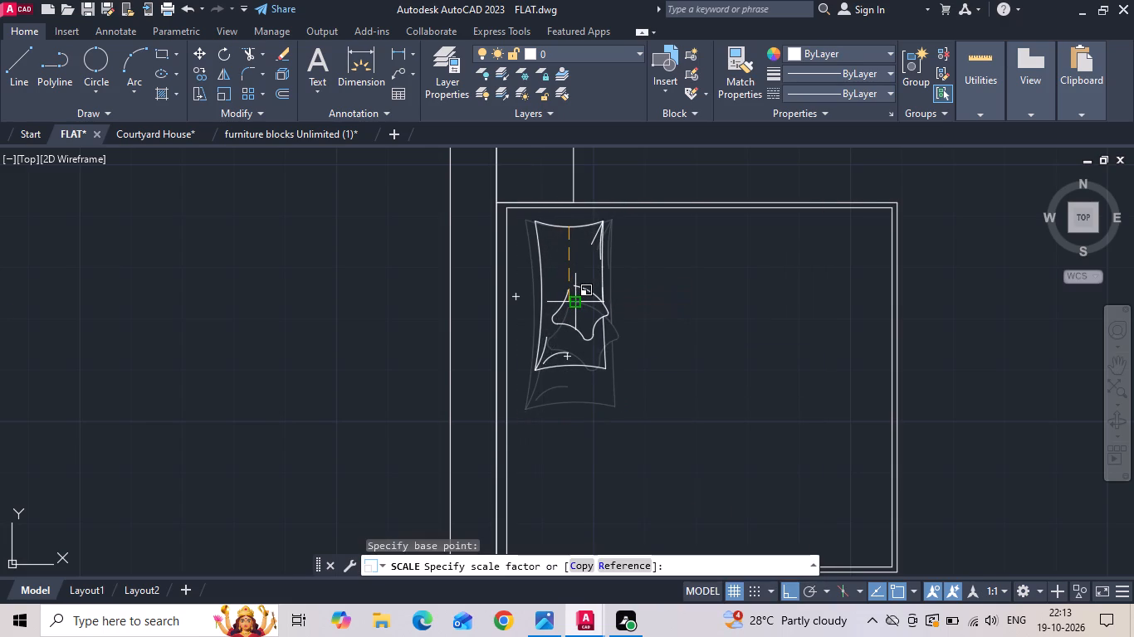
pyautogui.scroll(-1, 570, 299)
pyautogui.click(570, 289)
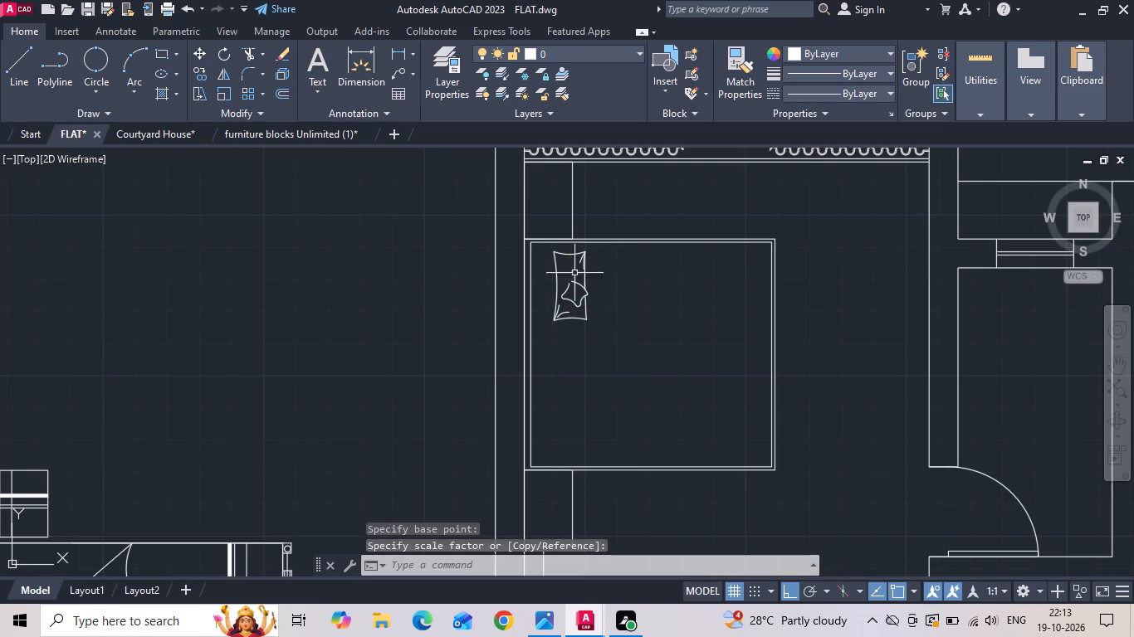
# Move the reduced pillow slightly west, closer to the head end of the master bedroom's bed.
pyautogui.click(592, 249)
pyautogui.click(547, 343)
pyautogui.rightClick(634, 292)
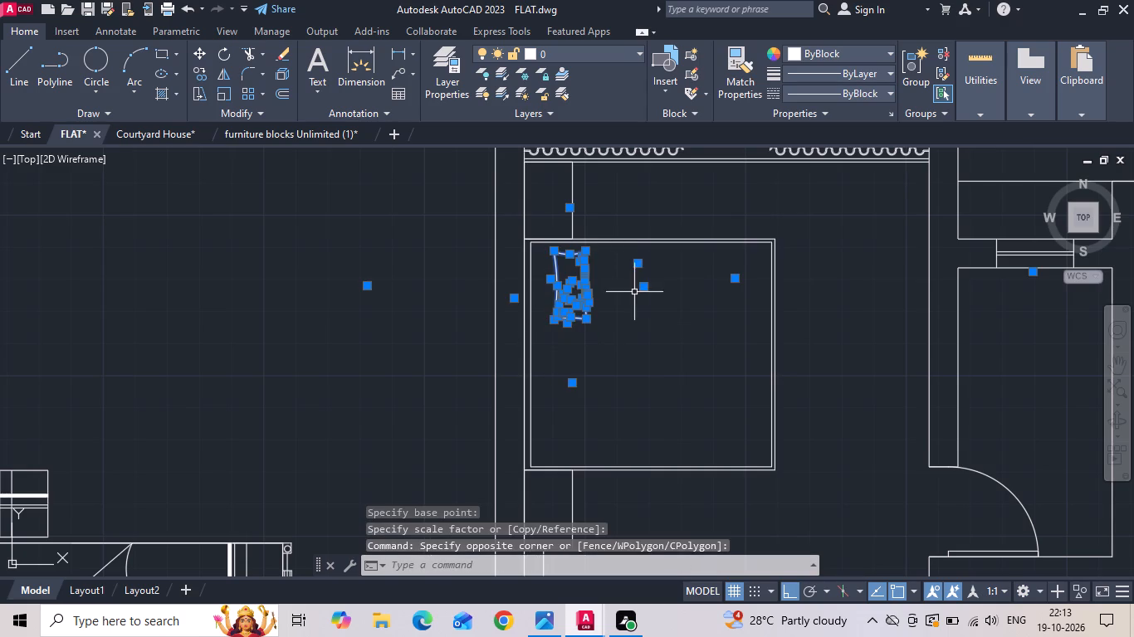
pyautogui.click(662, 325)
pyautogui.scroll(3, 595, 253)
pyautogui.click(691, 298)
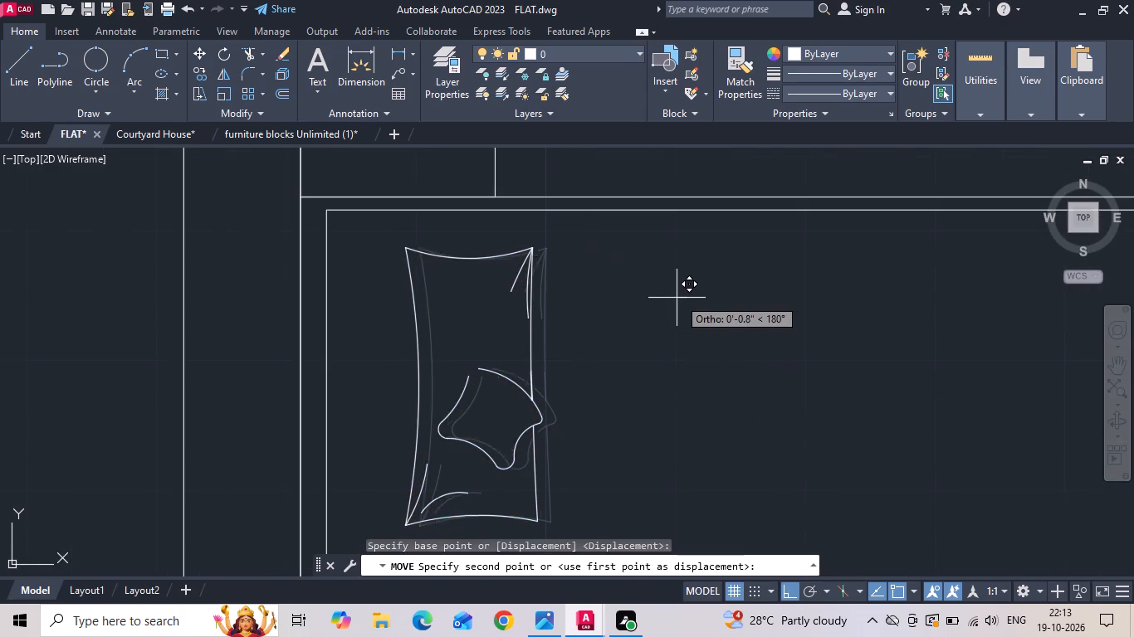
pyautogui.click(642, 298)
# Mirror the pillow to the bed's southern half about the bed's east-west centreline, keeping the original.
pyautogui.moveTo(535, 233); pyautogui.dragTo(526, 241)
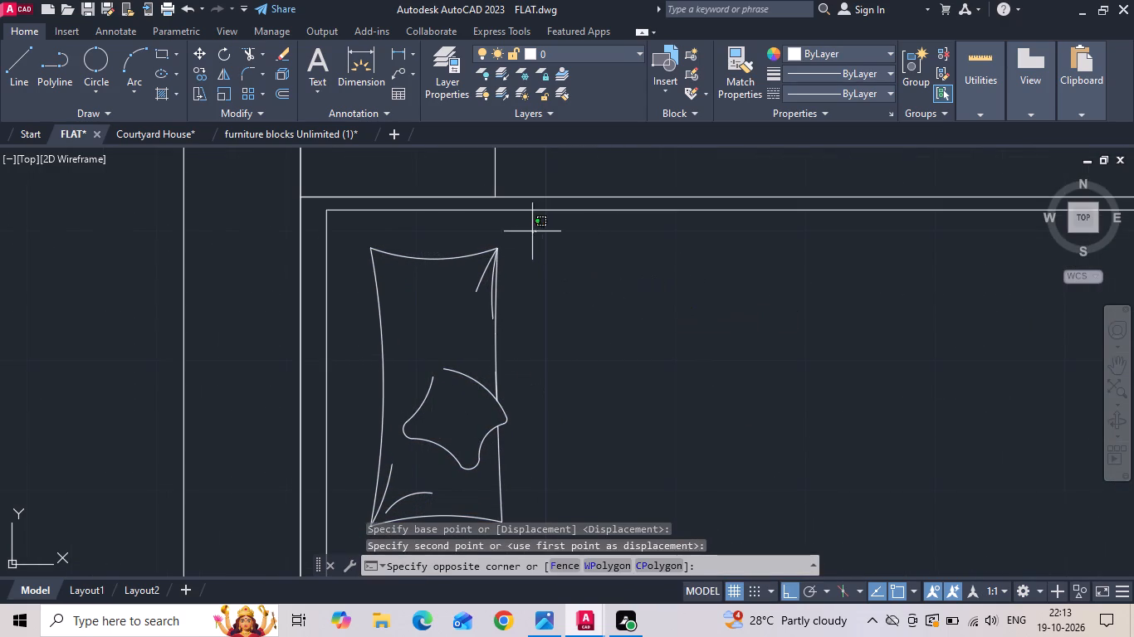
pyautogui.moveTo(526, 241); pyautogui.dragTo(477, 296)
pyautogui.moveTo(375, 402); pyautogui.dragTo(493, 231, button='middle')
pyautogui.click(469, 389)
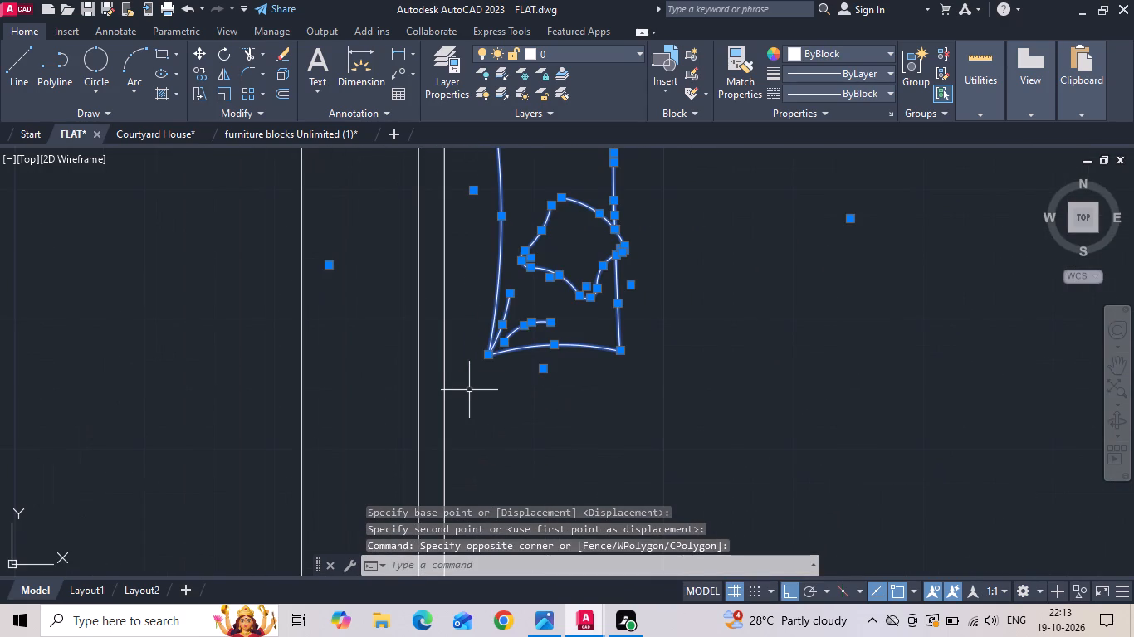
pyautogui.press('m')
pyautogui.press('i')
pyautogui.press('space')
pyautogui.scroll(-2, 469, 337)
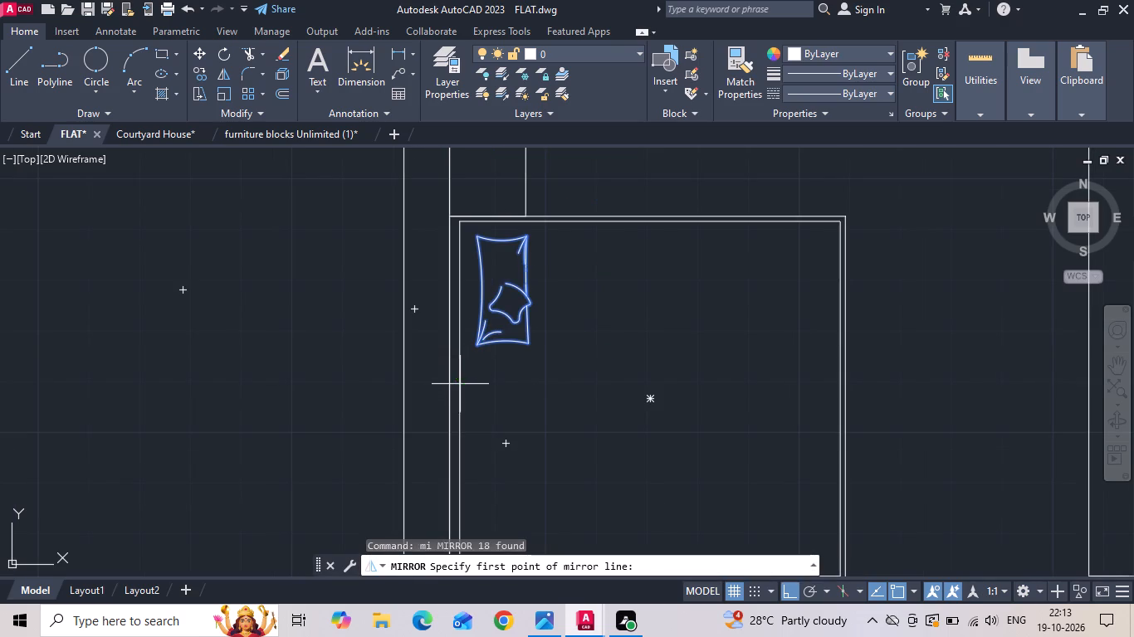
pyautogui.click(458, 401)
pyautogui.click(344, 412)
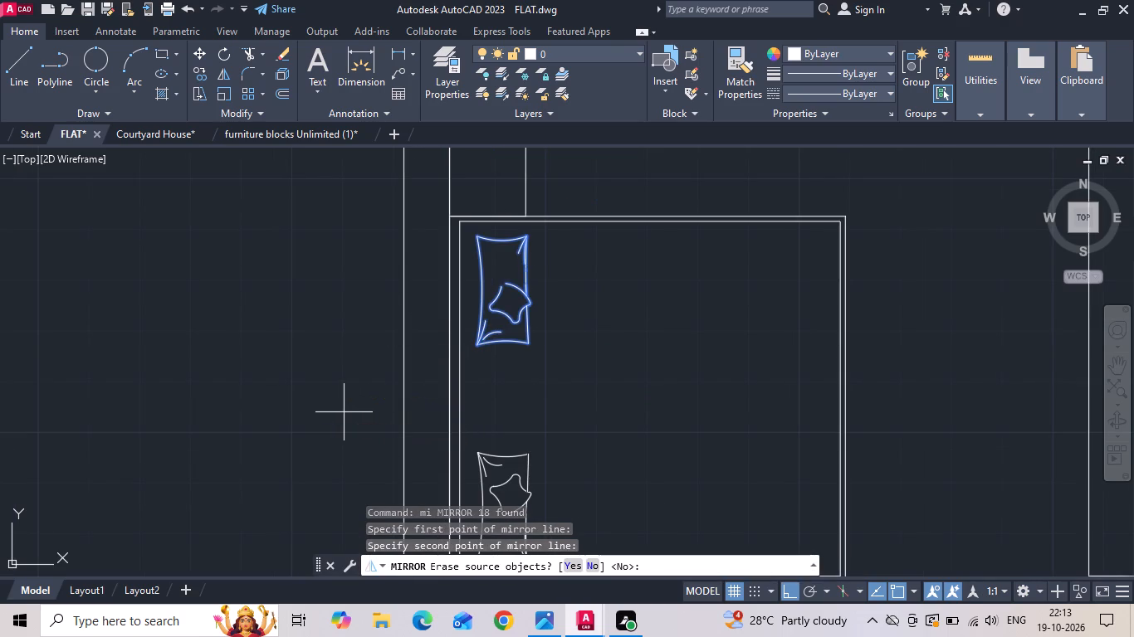
pyautogui.press('n')
pyautogui.press('space')
# Copy the folded blanket corner and its long edge line from the exploded bed block onto the inner north edge of the master bedroom's bed.
pyautogui.scroll(-1, 410, 212)
pyautogui.moveTo(455, 351); pyautogui.dragTo(613, 311, button='middle')
pyautogui.scroll(-3, 622, 297)
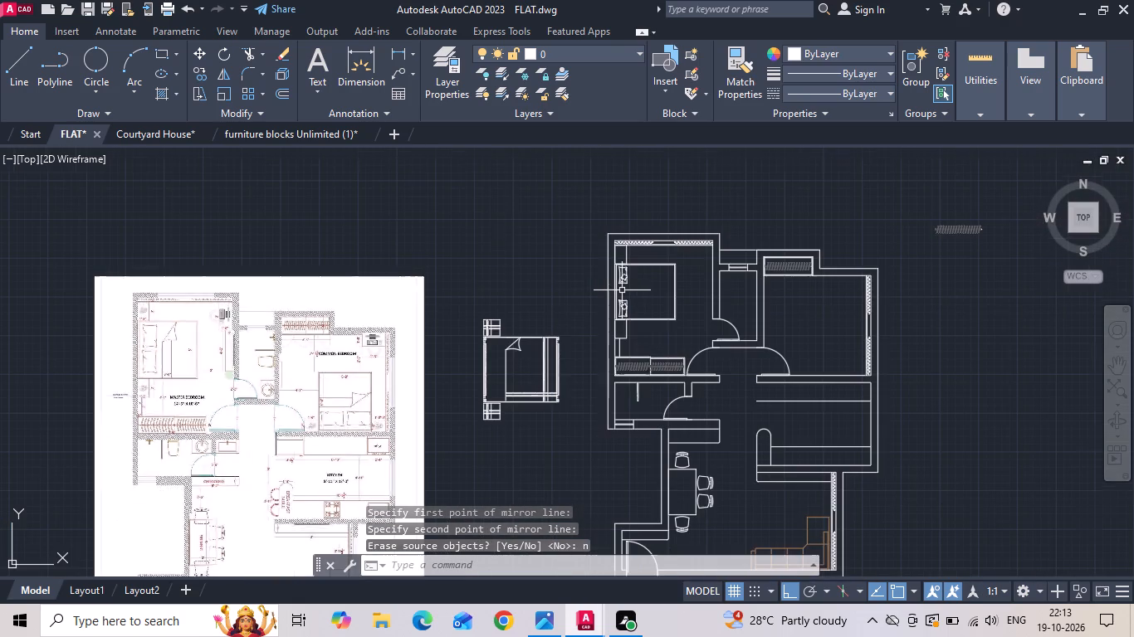
pyautogui.scroll(2, 511, 364)
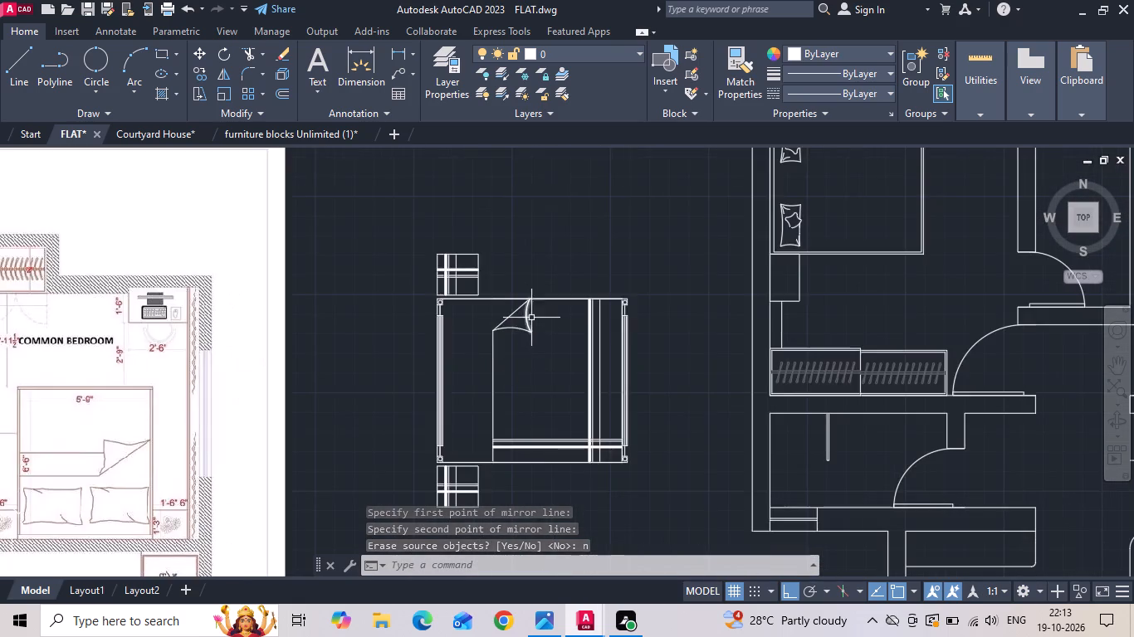
pyautogui.scroll(2, 531, 318)
pyautogui.moveTo(534, 317); pyautogui.dragTo(513, 367)
pyautogui.click(483, 401)
pyautogui.click(477, 312)
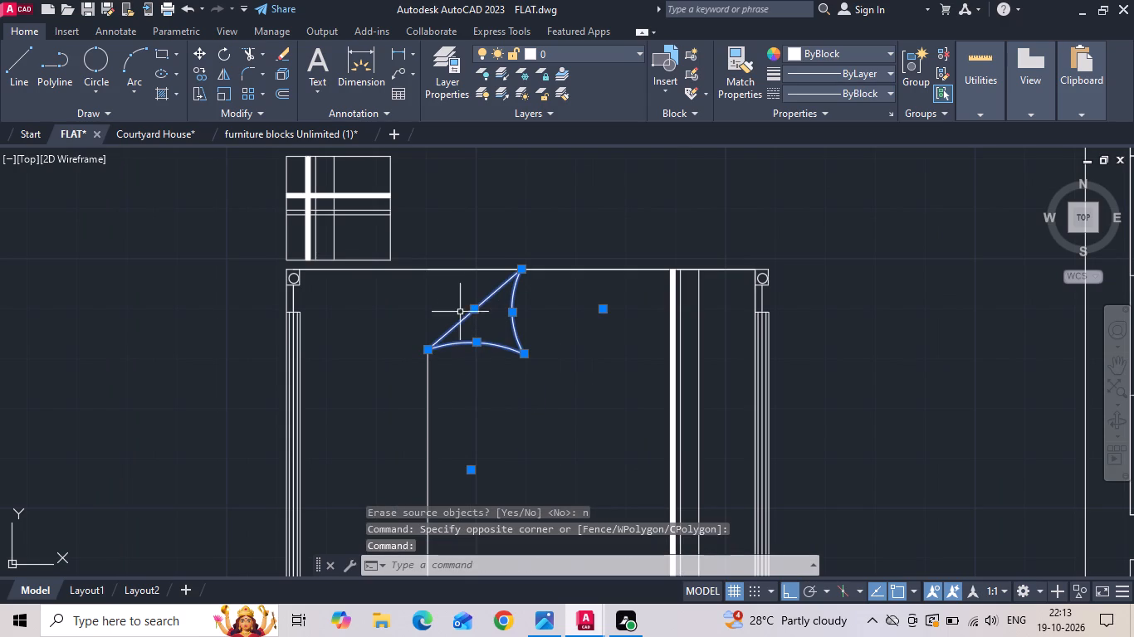
pyautogui.moveTo(438, 401); pyautogui.dragTo(417, 420)
pyautogui.click(408, 426)
pyautogui.rightClick(407, 426)
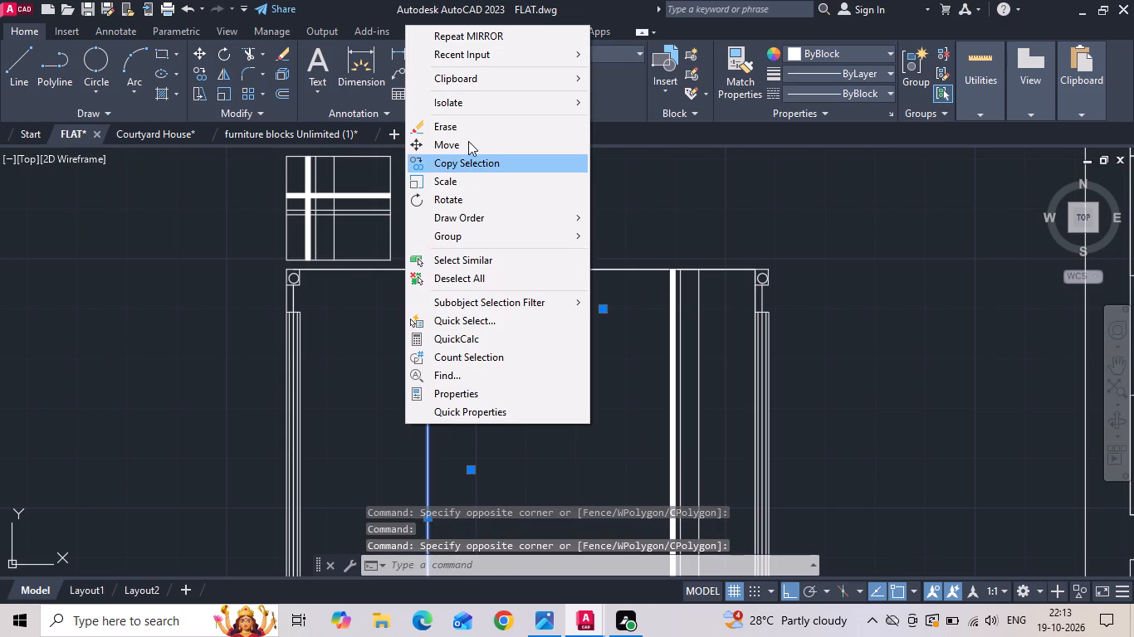
pyautogui.click(460, 160)
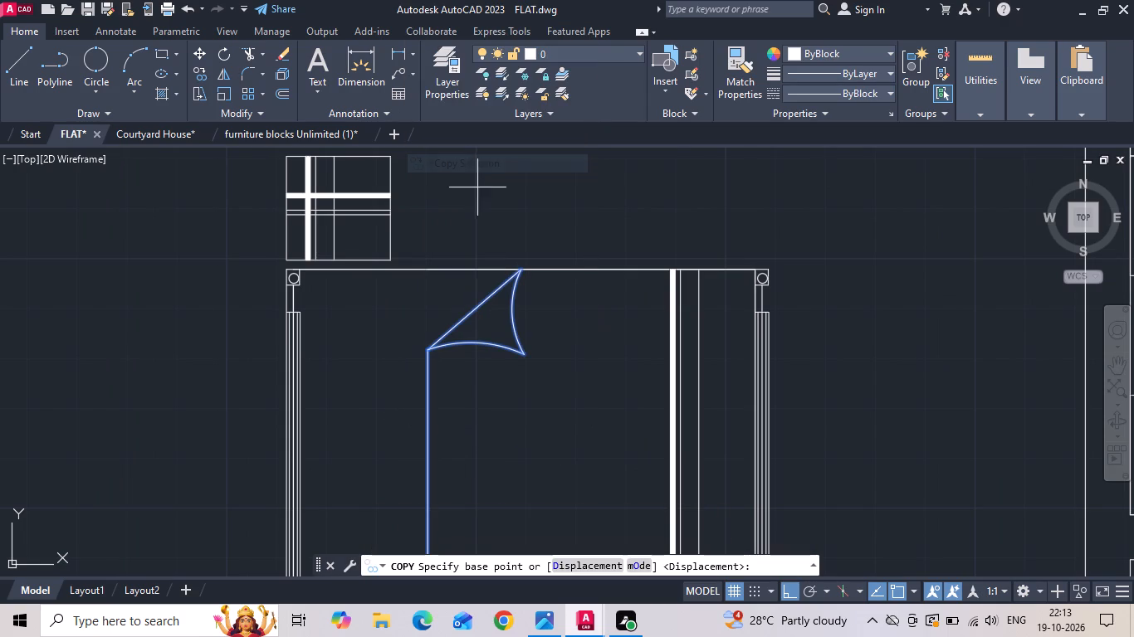
pyautogui.click(520, 268)
pyautogui.scroll(-3, 469, 316)
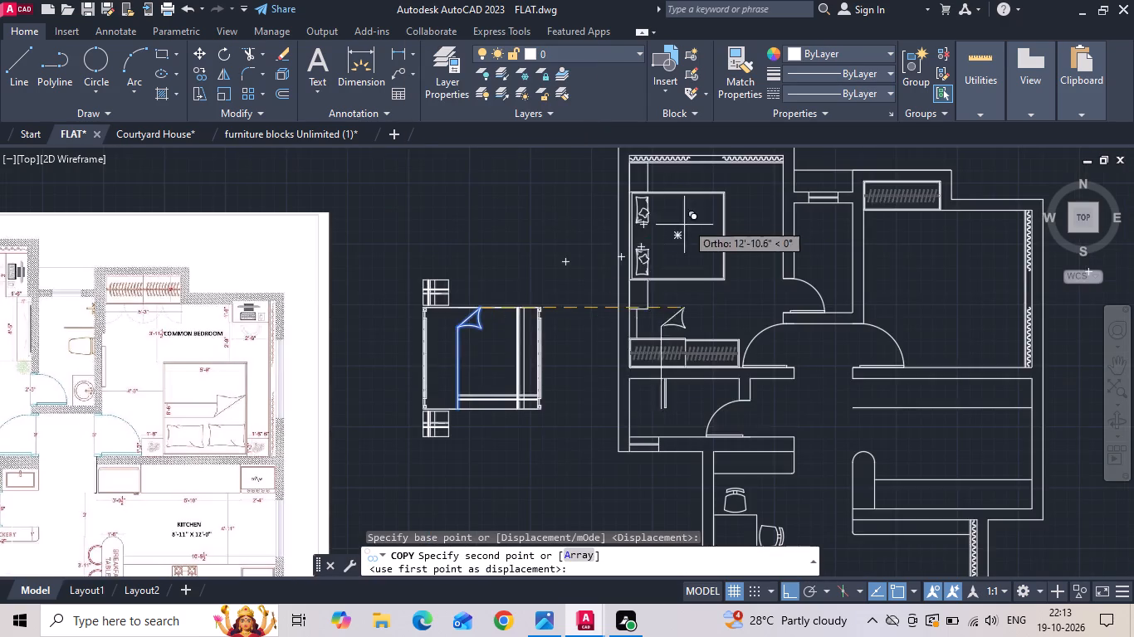
pyautogui.scroll(3, 692, 209)
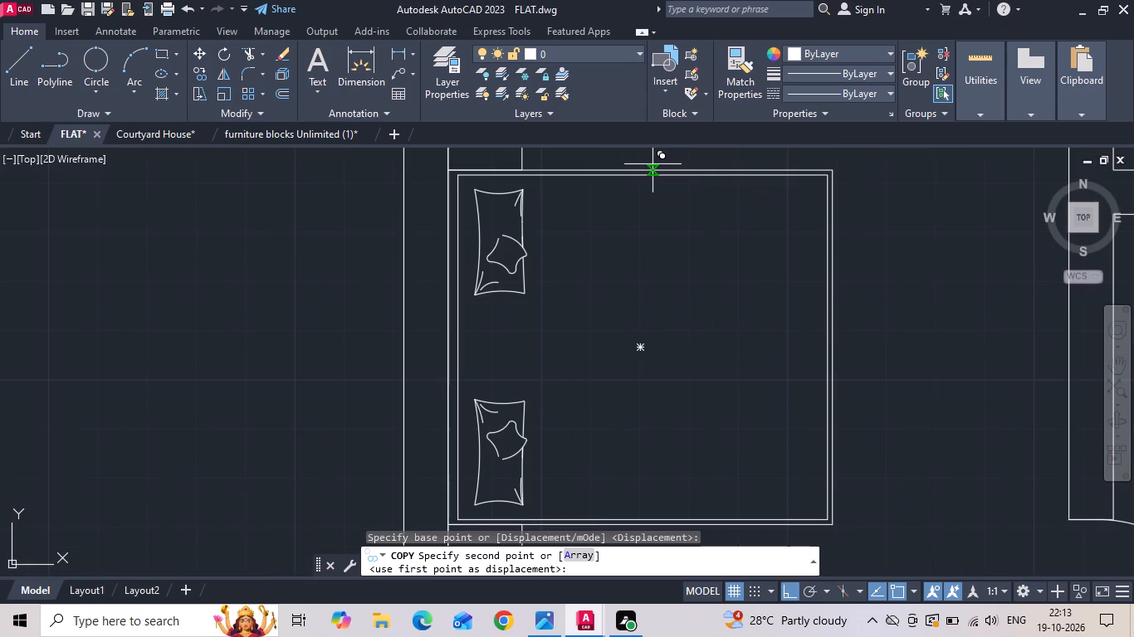
pyautogui.click(648, 176)
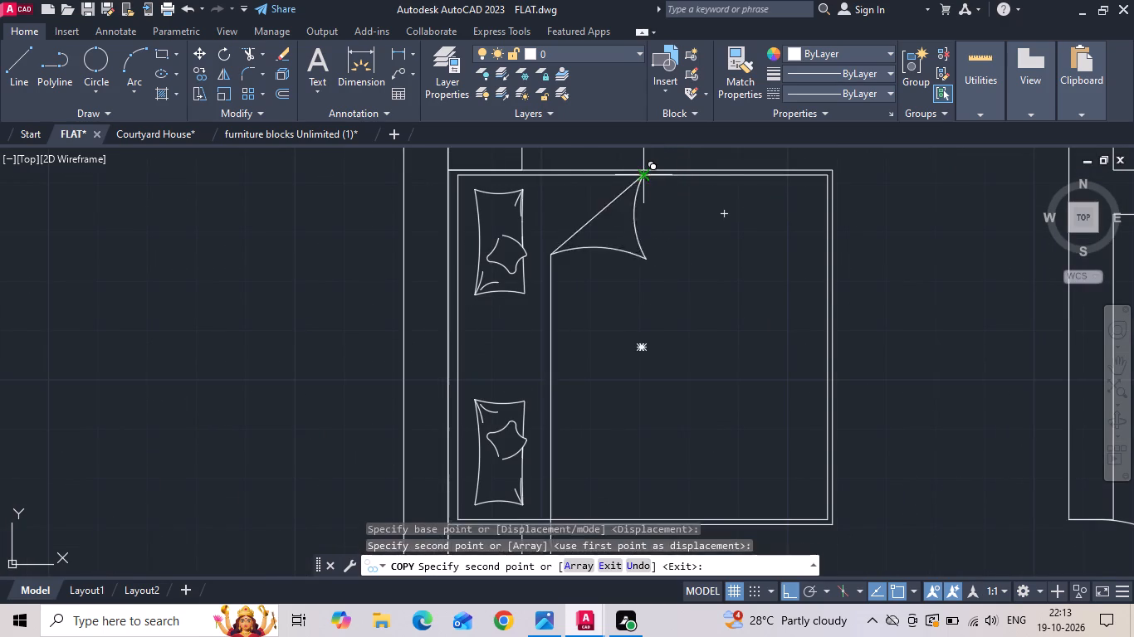
pyautogui.scroll(-4, 650, 171)
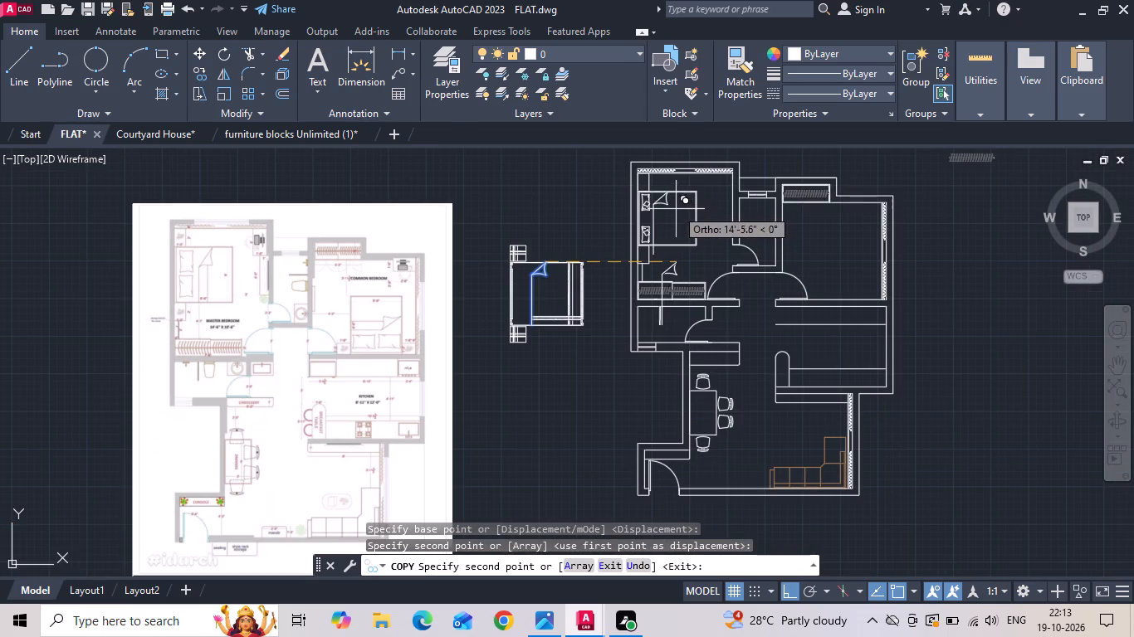
pyautogui.scroll(2, 671, 189)
pyautogui.scroll(-1, 671, 189)
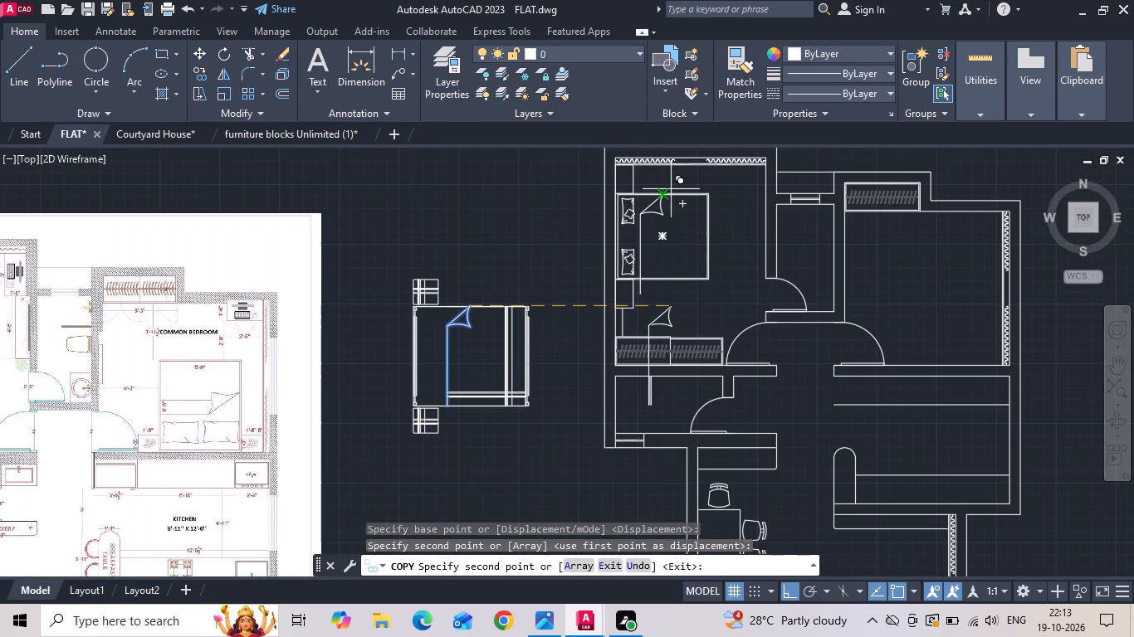
pyautogui.scroll(3, 671, 189)
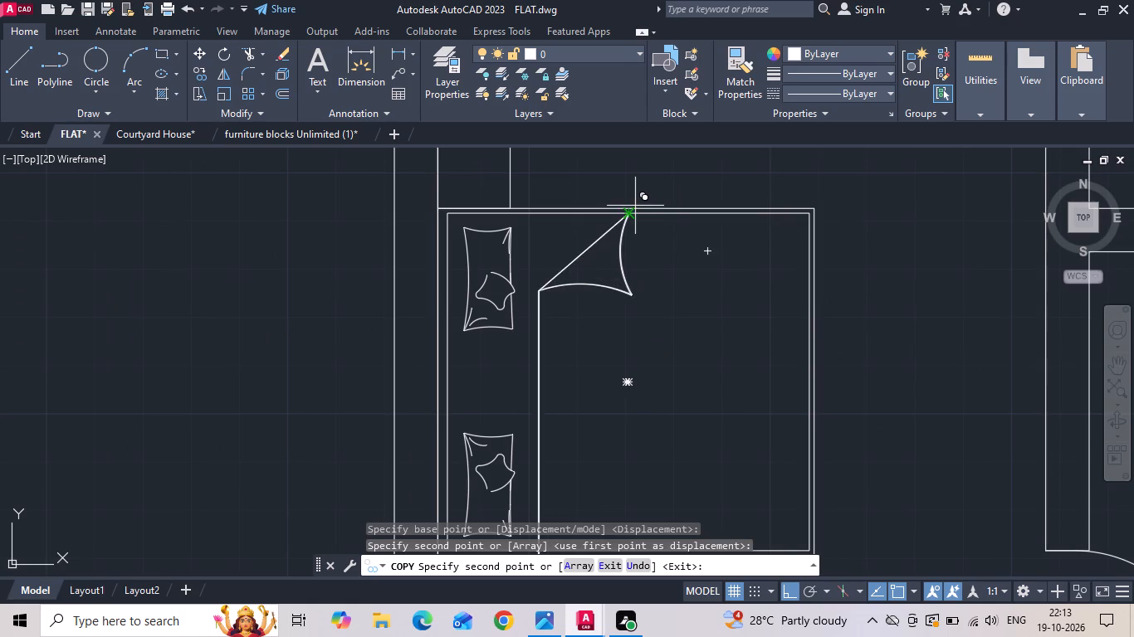
pyautogui.press('Escape')
# Scale the copied blanket fold and edge line down about the fold's tip on the bed's north edge.
pyautogui.moveTo(634, 262); pyautogui.dragTo(618, 294)
pyautogui.click(535, 339)
pyautogui.rightClick(534, 338)
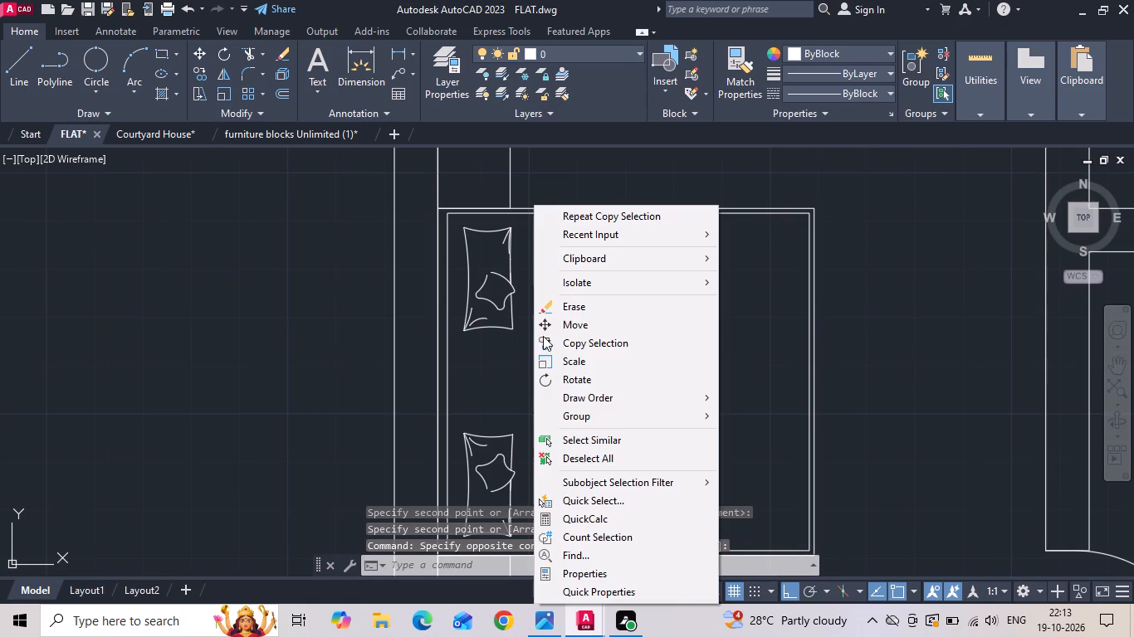
pyautogui.click(568, 358)
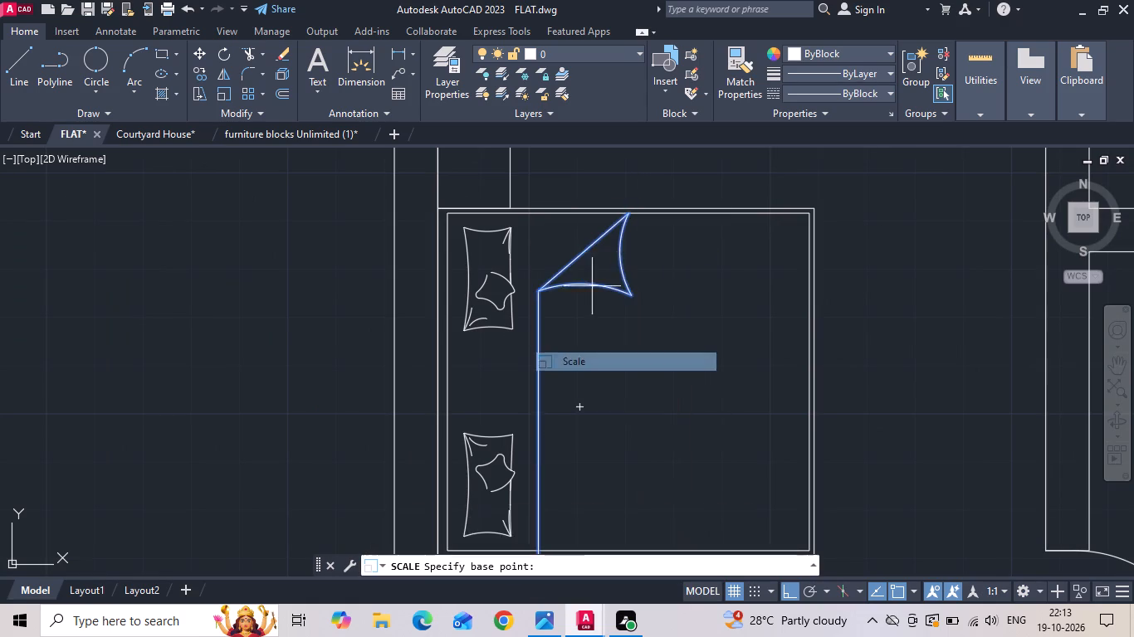
pyautogui.scroll(1, 613, 242)
pyautogui.click(637, 198)
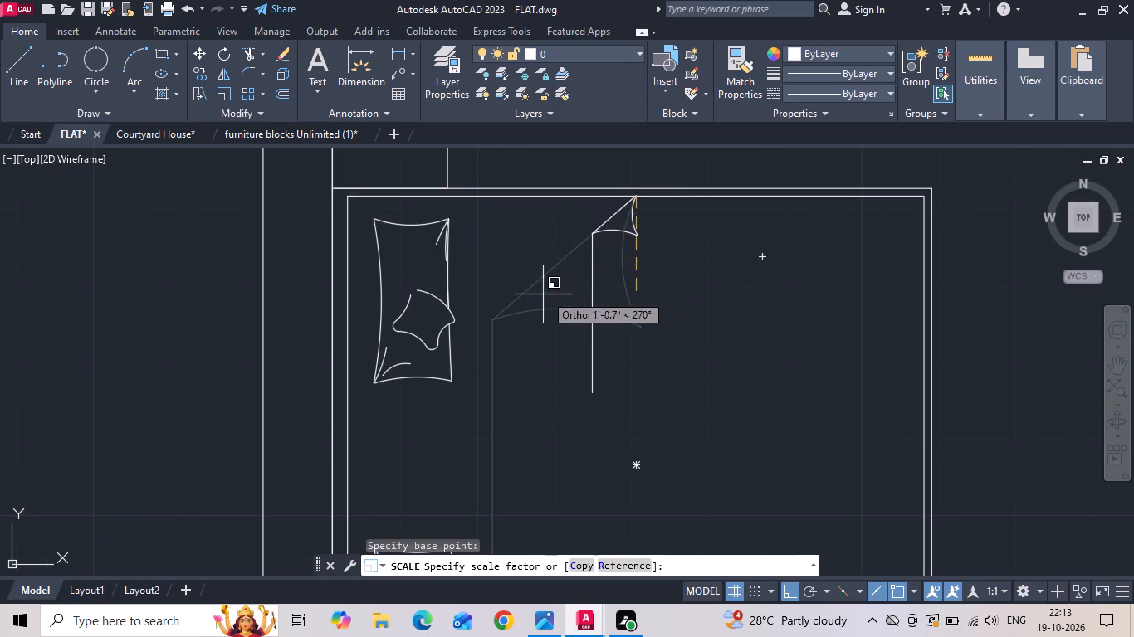
pyautogui.click(474, 432)
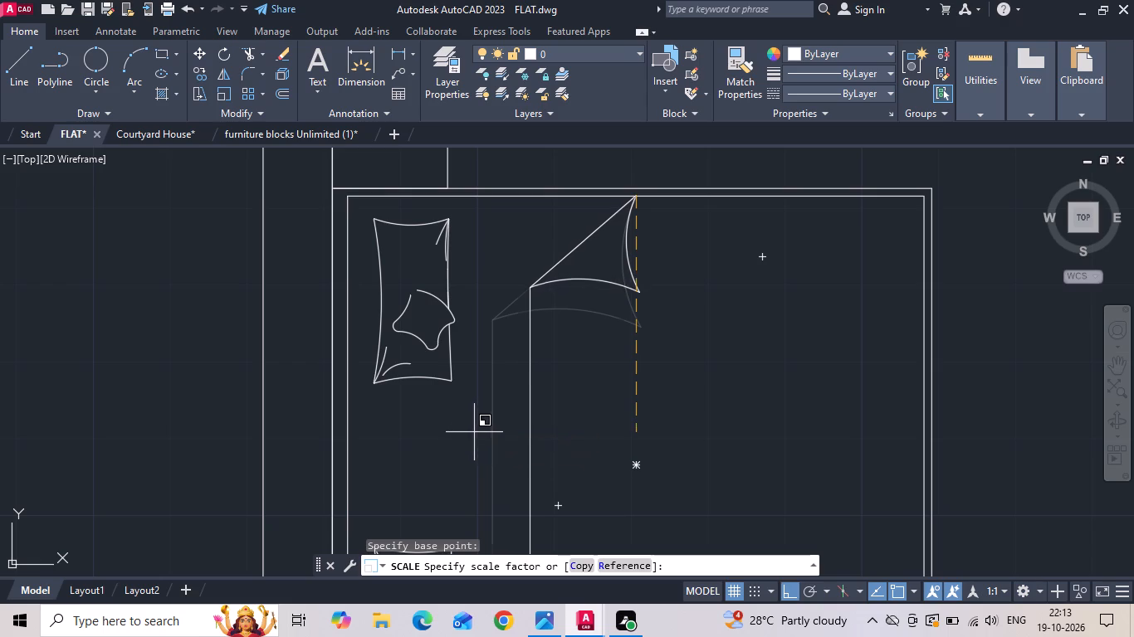
# Extend the blanket's edge line south to the inner outline of the master bedroom's bed.
pyautogui.scroll(-2, 643, 233)
pyautogui.write('ex')
pyautogui.press('space')
pyautogui.moveTo(592, 382); pyautogui.dragTo(630, 382)
pyautogui.scroll(-3, 622, 327)
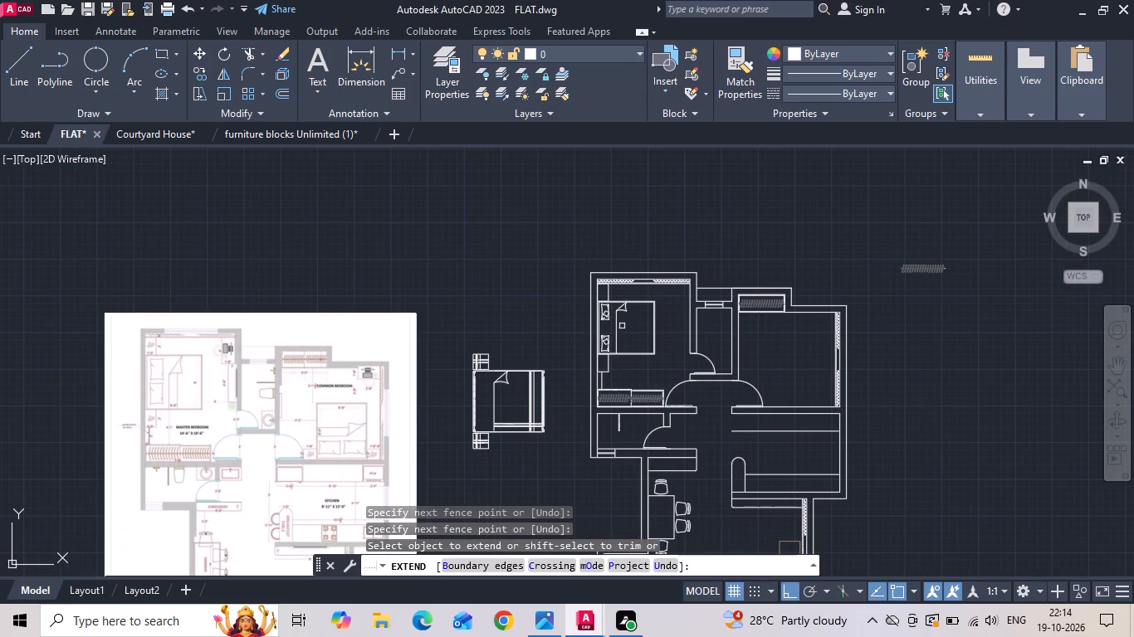
pyautogui.press('Escape')
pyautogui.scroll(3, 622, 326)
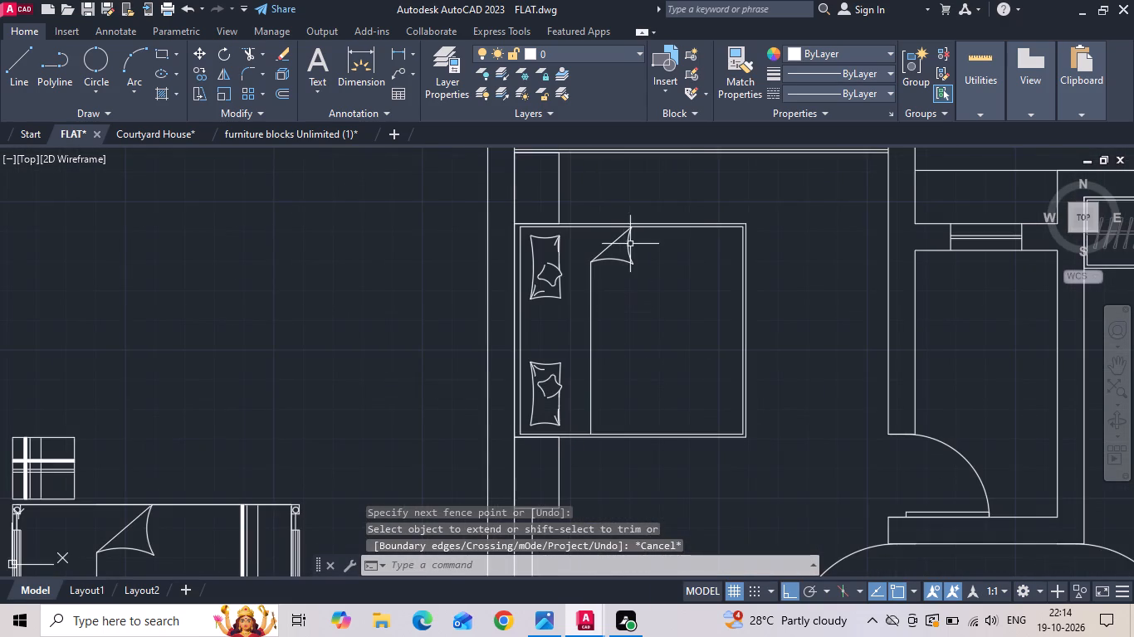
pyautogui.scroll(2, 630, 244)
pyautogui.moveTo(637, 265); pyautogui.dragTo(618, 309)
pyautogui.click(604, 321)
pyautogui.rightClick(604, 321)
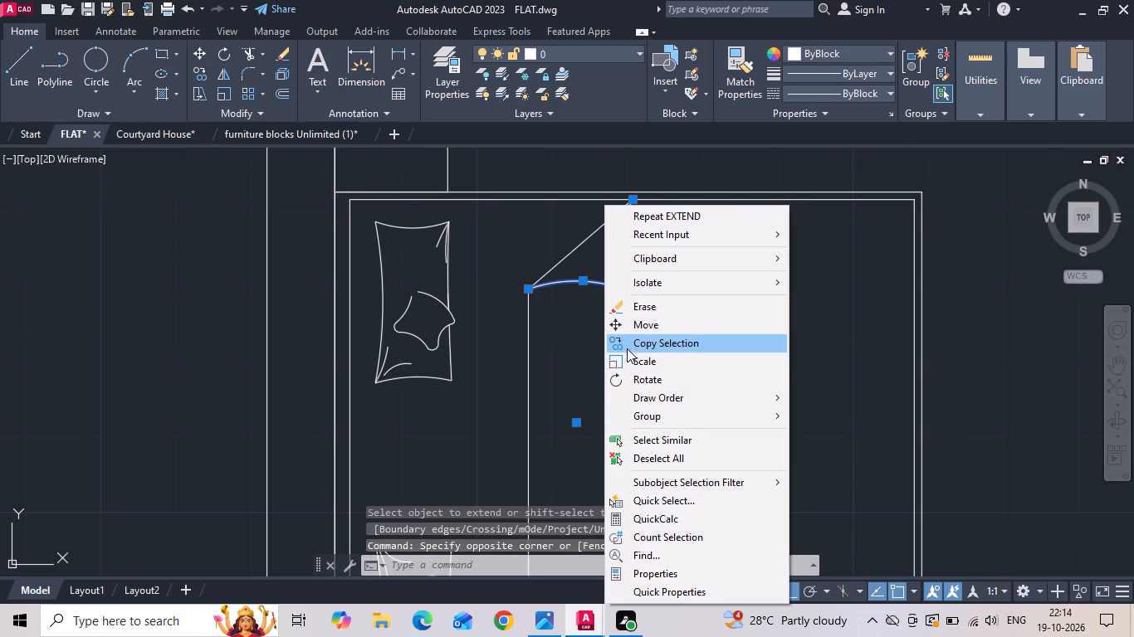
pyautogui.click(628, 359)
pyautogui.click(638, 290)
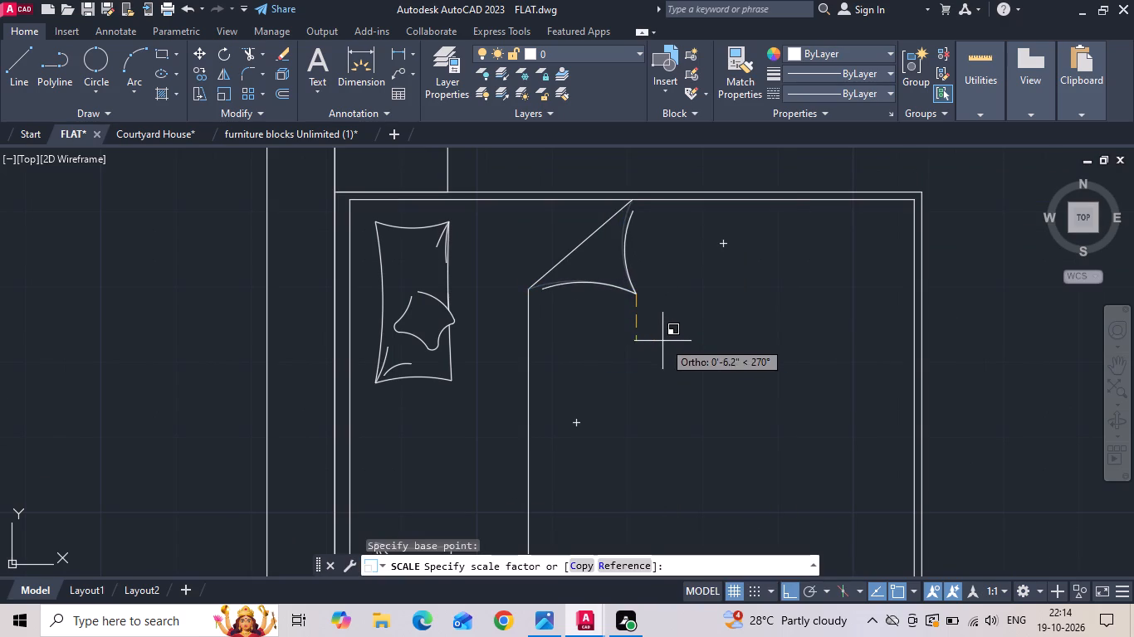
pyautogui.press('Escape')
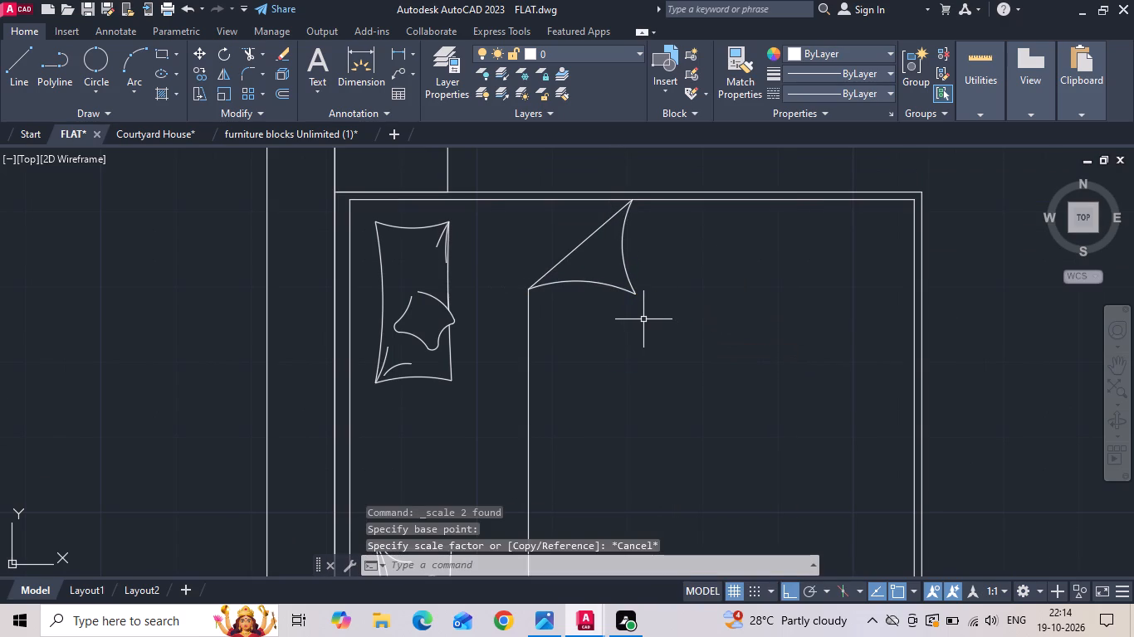
# Draw a straight line from the blanket fold's southeast corner south to the bed's inner southern edge.
pyautogui.press('l')
pyautogui.press('space')
pyautogui.moveTo(637, 295); pyautogui.dragTo(636, 313)
pyautogui.moveTo(615, 394); pyautogui.dragTo(667, 203, button='middle')
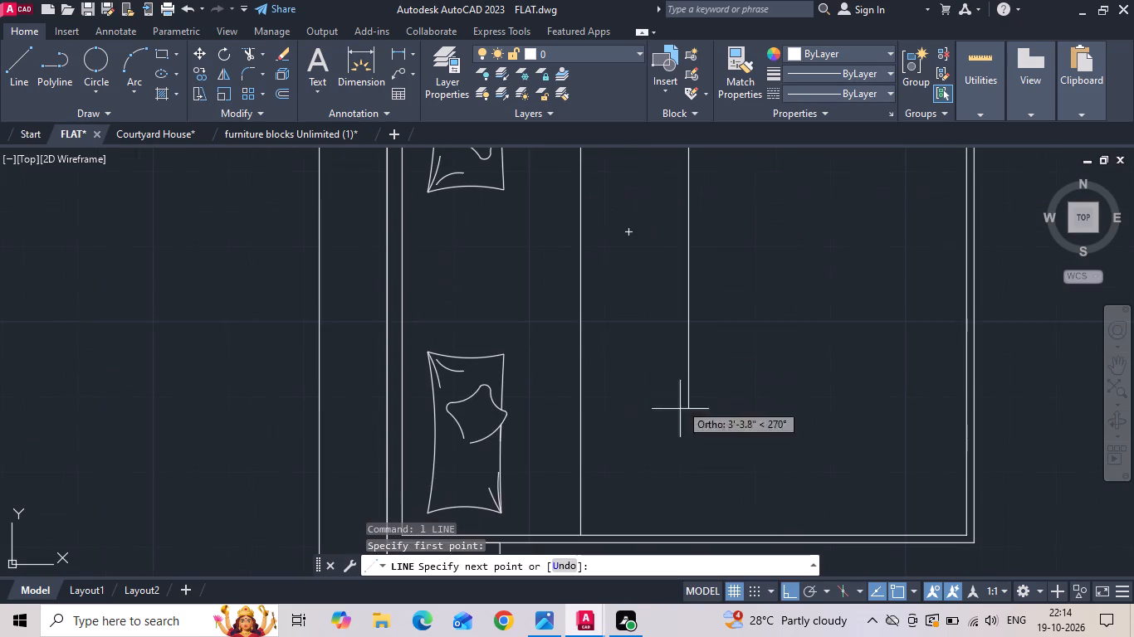
pyautogui.click(687, 533)
pyautogui.scroll(-2, 683, 532)
pyautogui.press('Escape')
# Enlarge the blanket fold and both of its long lines about the fold's tip on the bed's north edge.
pyautogui.scroll(1, 711, 390)
pyautogui.moveTo(699, 347); pyautogui.dragTo(659, 377)
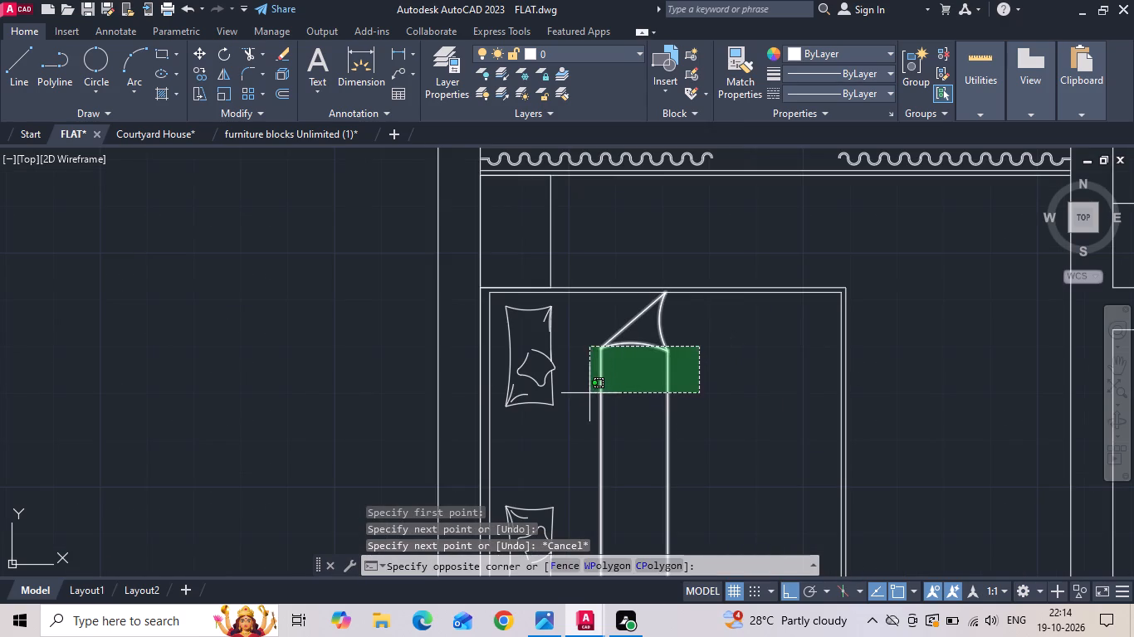
pyautogui.click(586, 377)
pyautogui.rightClick(586, 377)
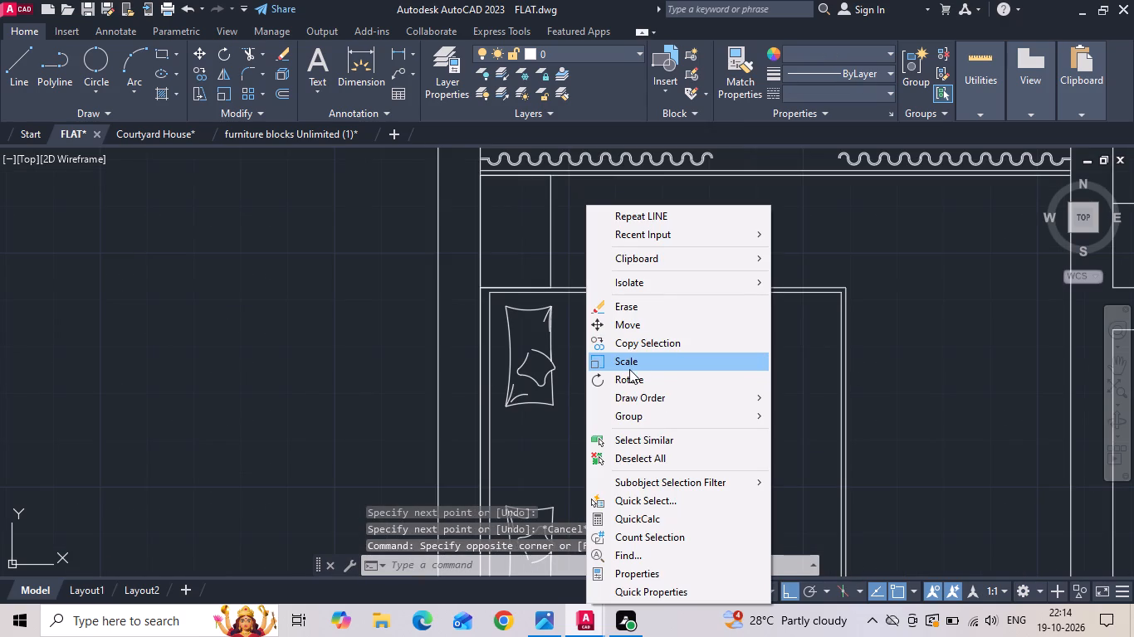
pyautogui.click(629, 365)
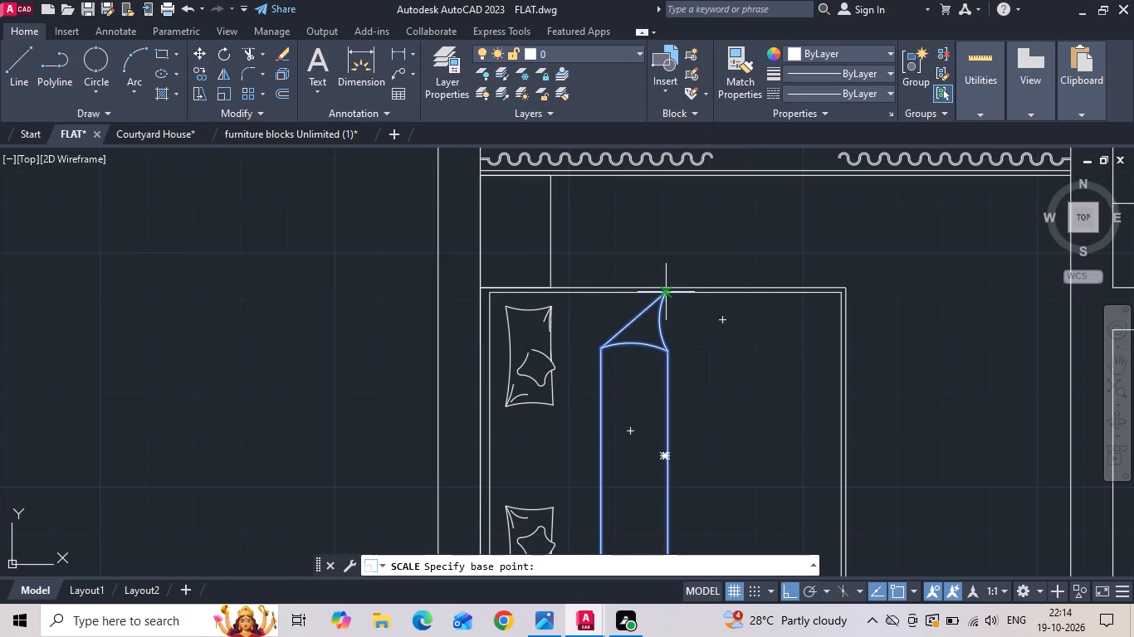
pyautogui.click(667, 293)
pyautogui.moveTo(613, 443); pyautogui.dragTo(667, 310, button='middle')
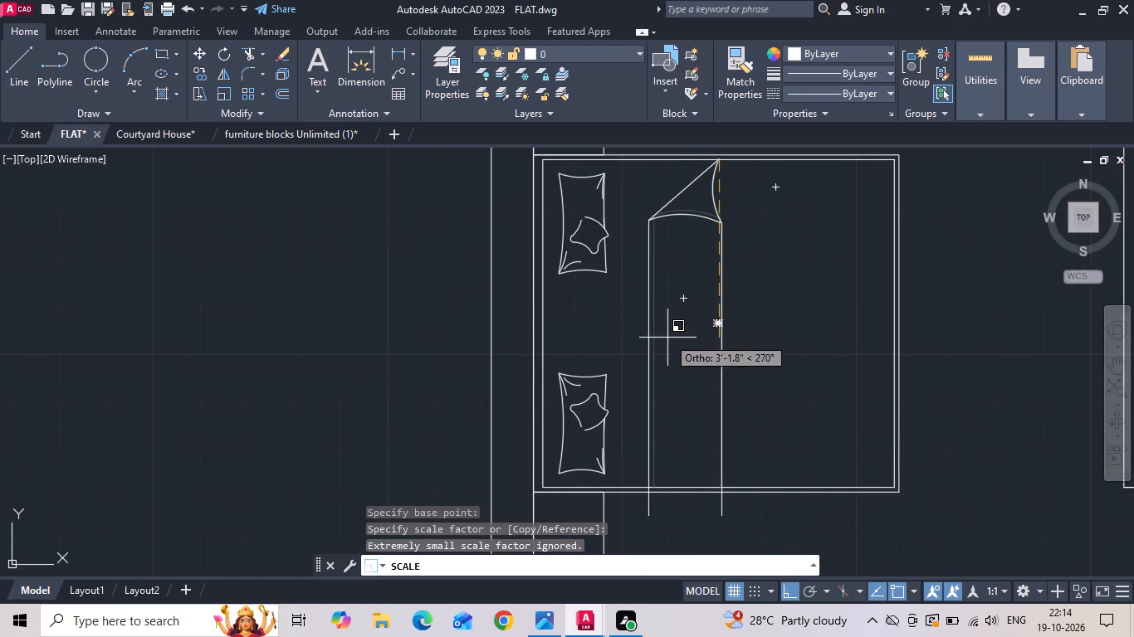
pyautogui.click(664, 363)
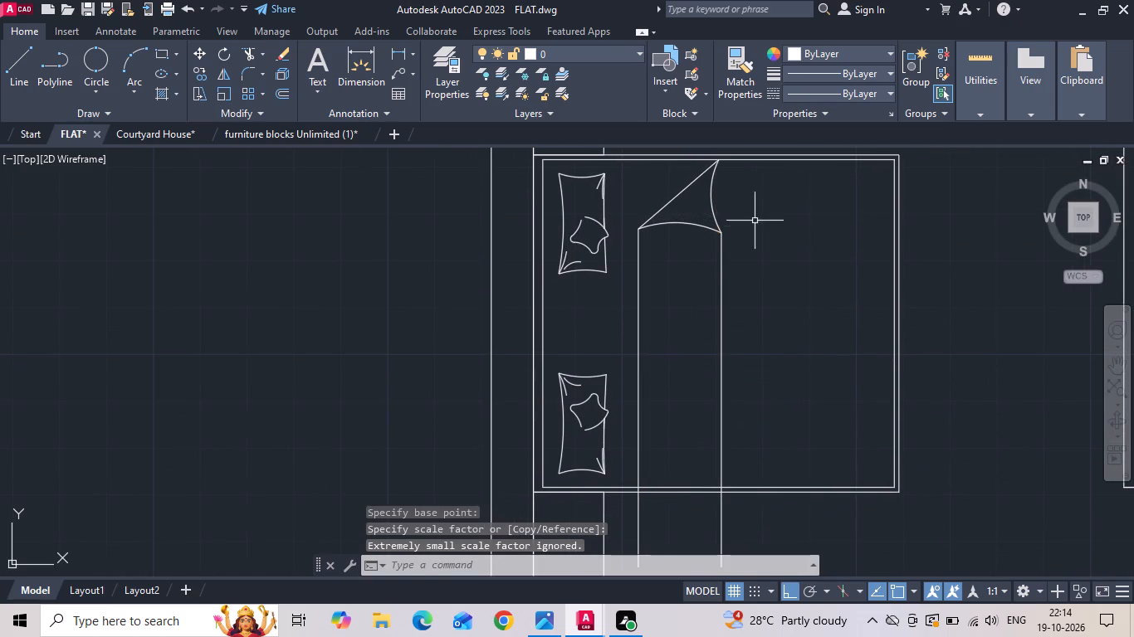
# Move the whole blanket outline slightly east, away from the pillows.
pyautogui.moveTo(746, 227); pyautogui.dragTo(726, 238)
pyautogui.click(628, 274)
pyautogui.rightClick(628, 274)
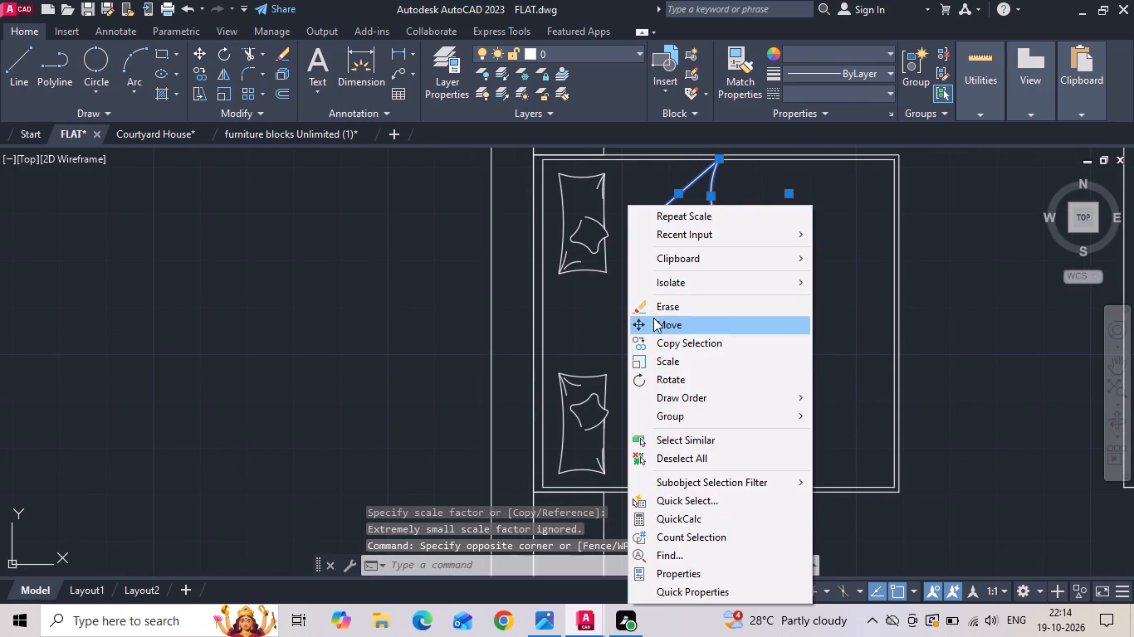
pyautogui.click(653, 318)
pyautogui.click(769, 300)
pyautogui.click(782, 300)
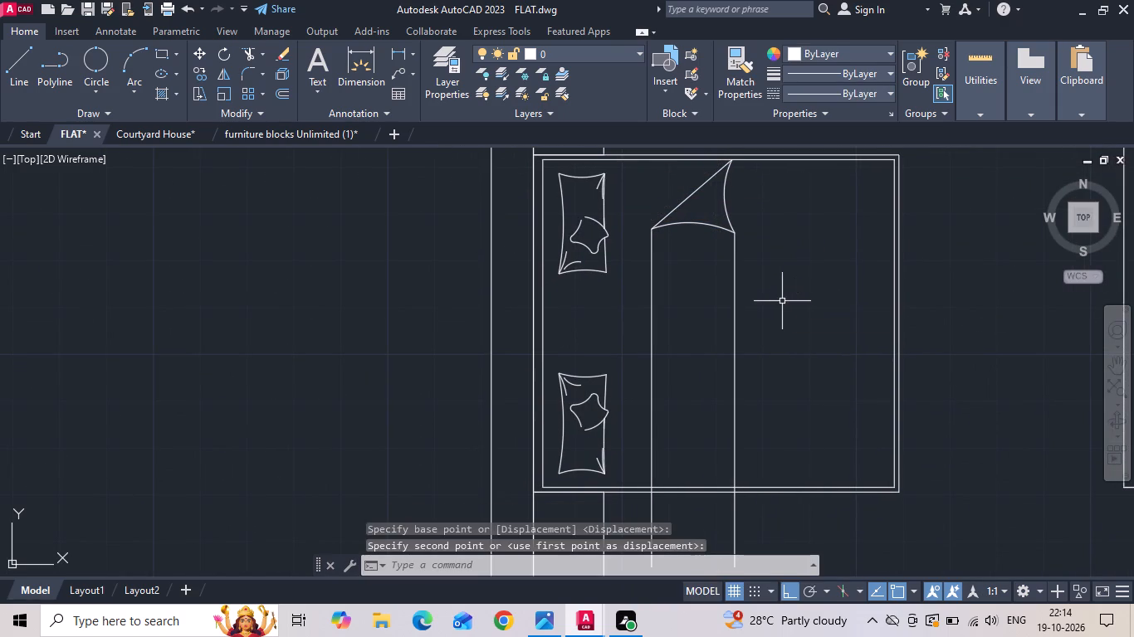
# Trim both blanket lines at the bed's southern edge and delete the leftover pieces beyond the bed.
pyautogui.write('tr')
pyautogui.press('space')
pyautogui.press('space')
pyautogui.moveTo(708, 395); pyautogui.dragTo(681, 268, button='middle')
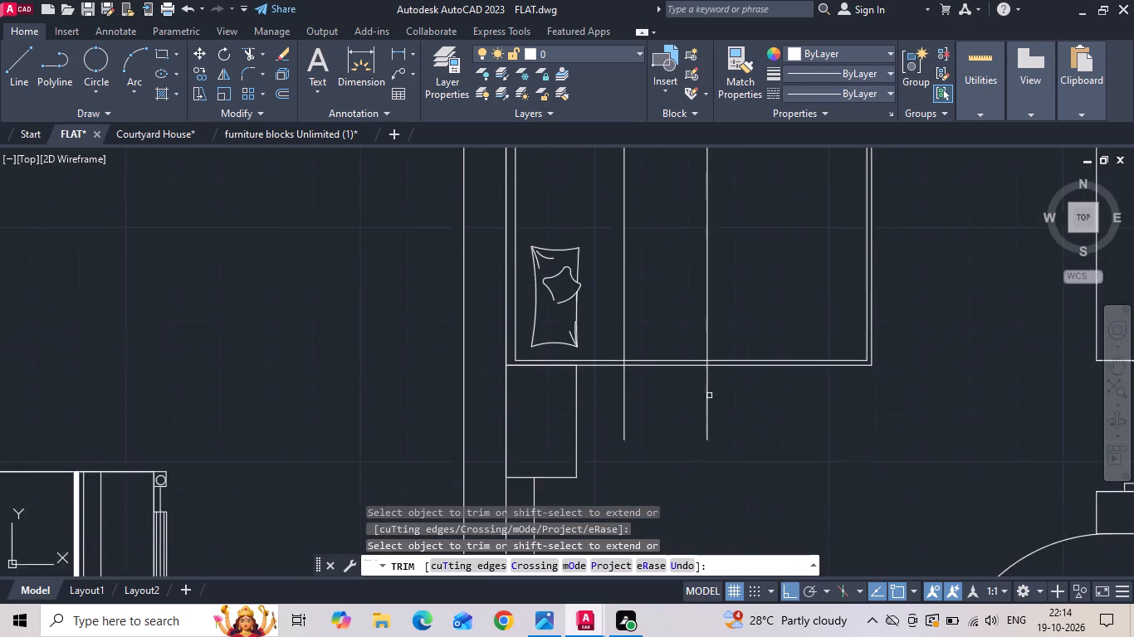
pyautogui.scroll(3, 696, 338)
pyautogui.click(747, 439)
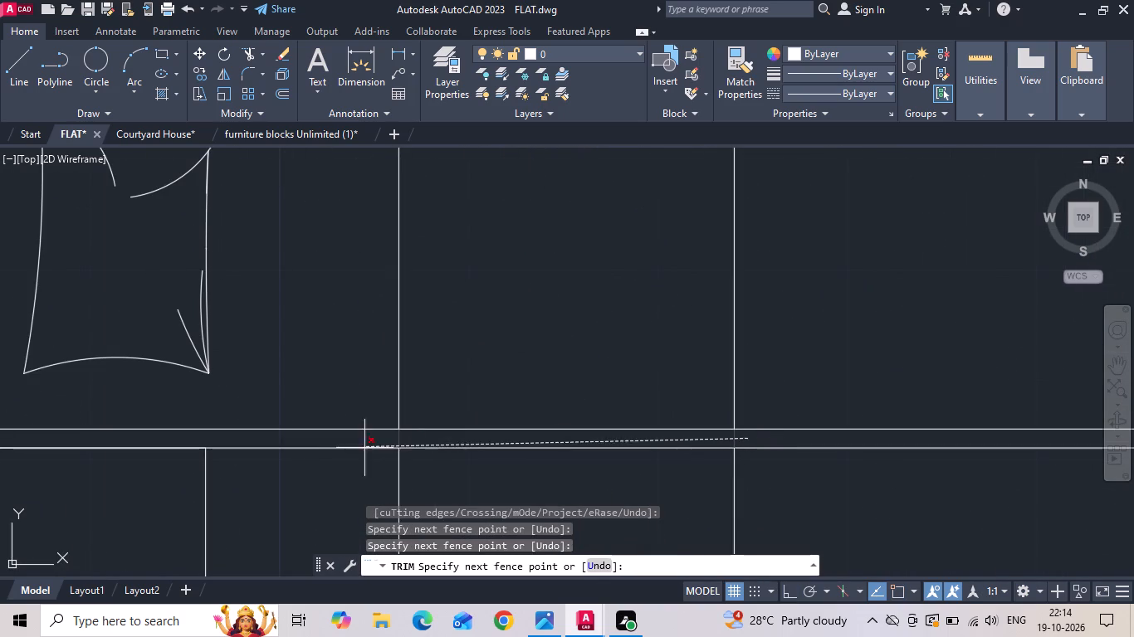
pyautogui.click(359, 441)
pyautogui.press('Escape')
pyautogui.moveTo(748, 497); pyautogui.dragTo(613, 469)
pyautogui.click(363, 479)
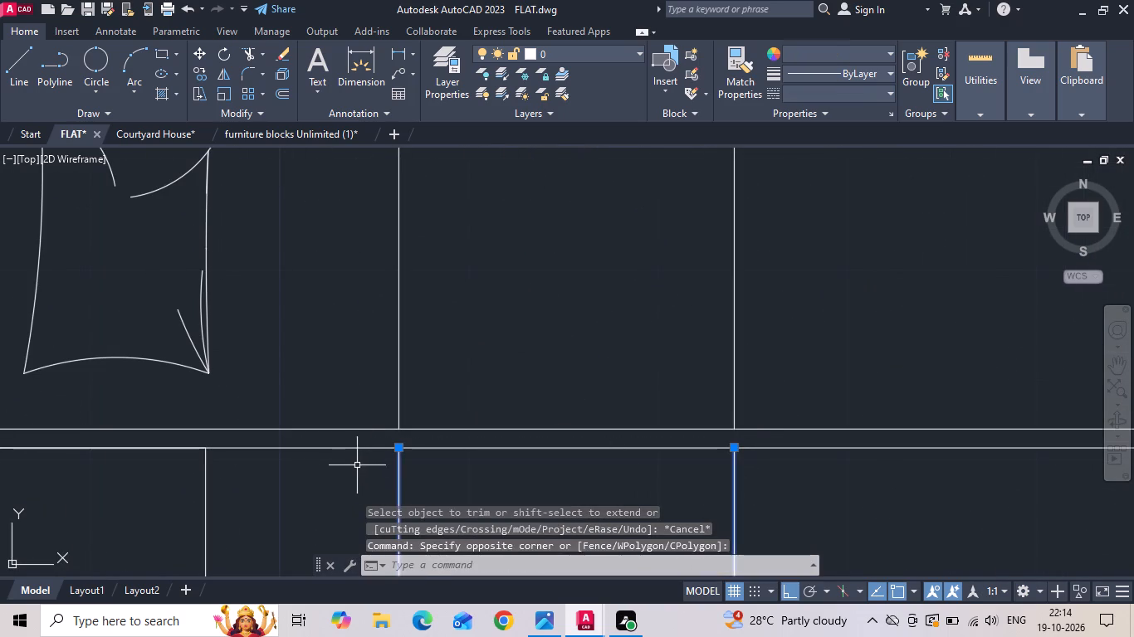
pyautogui.press('Delete')
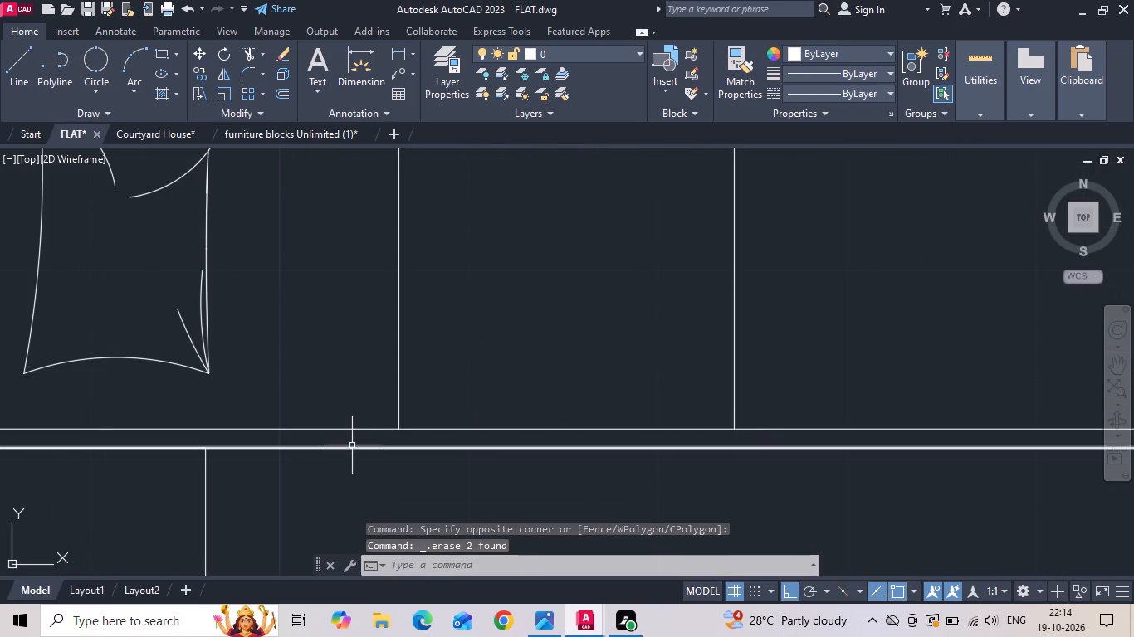
# Save the drawing.
pyautogui.hotkey('ctrl', 's')
# Compare the drawn bedrooms with the reference image, examining the common bedroom's bed and side tables.
pyautogui.scroll(-3, 401, 389)
pyautogui.scroll(-4, 530, 331)
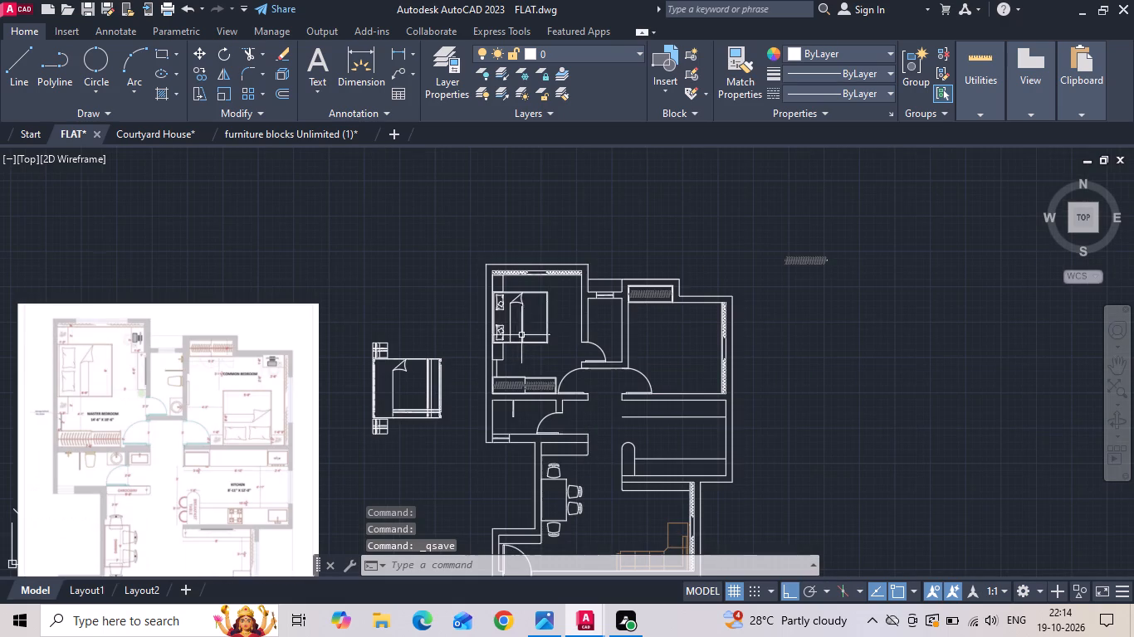
pyautogui.scroll(2, 519, 343)
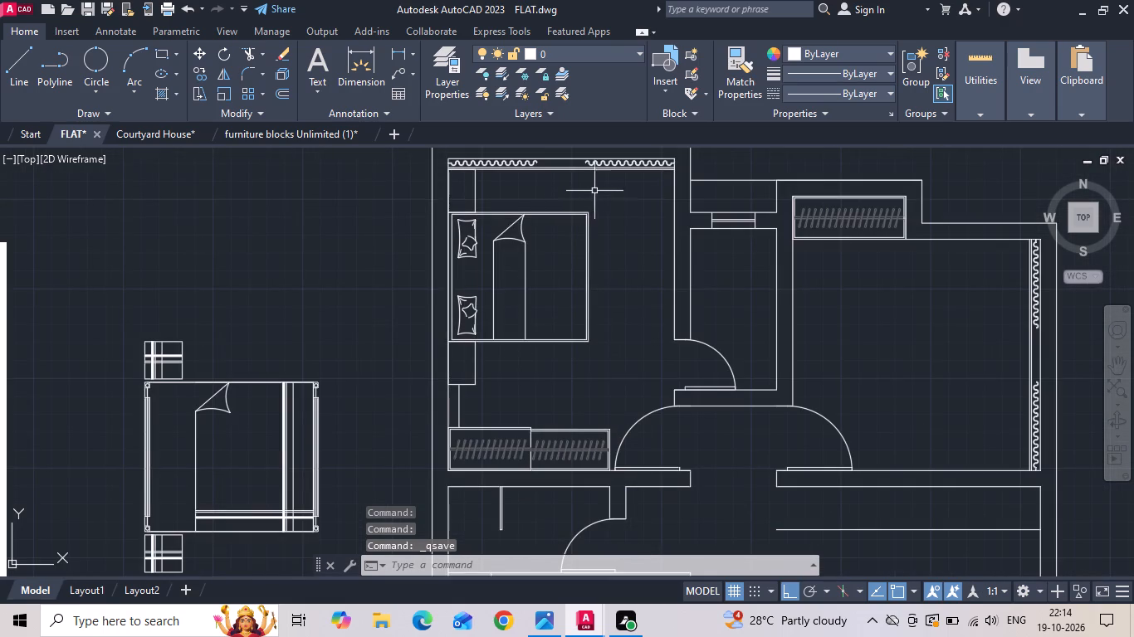
pyautogui.scroll(-2, 623, 241)
pyautogui.scroll(3, 286, 381)
pyautogui.scroll(2, 502, 375)
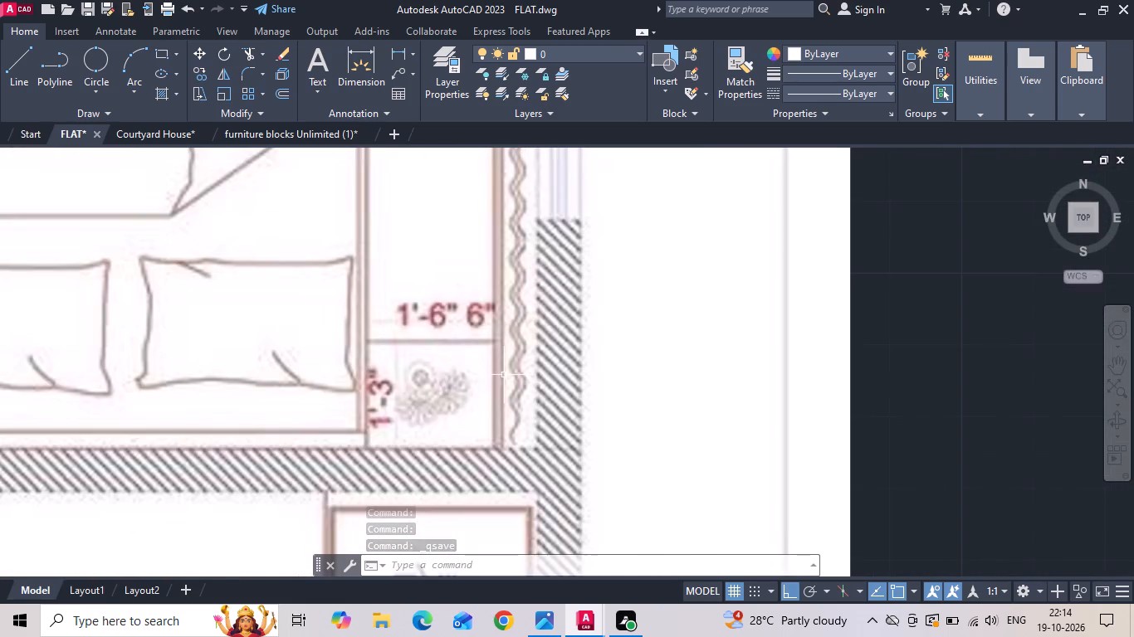
pyautogui.scroll(-2, 505, 385)
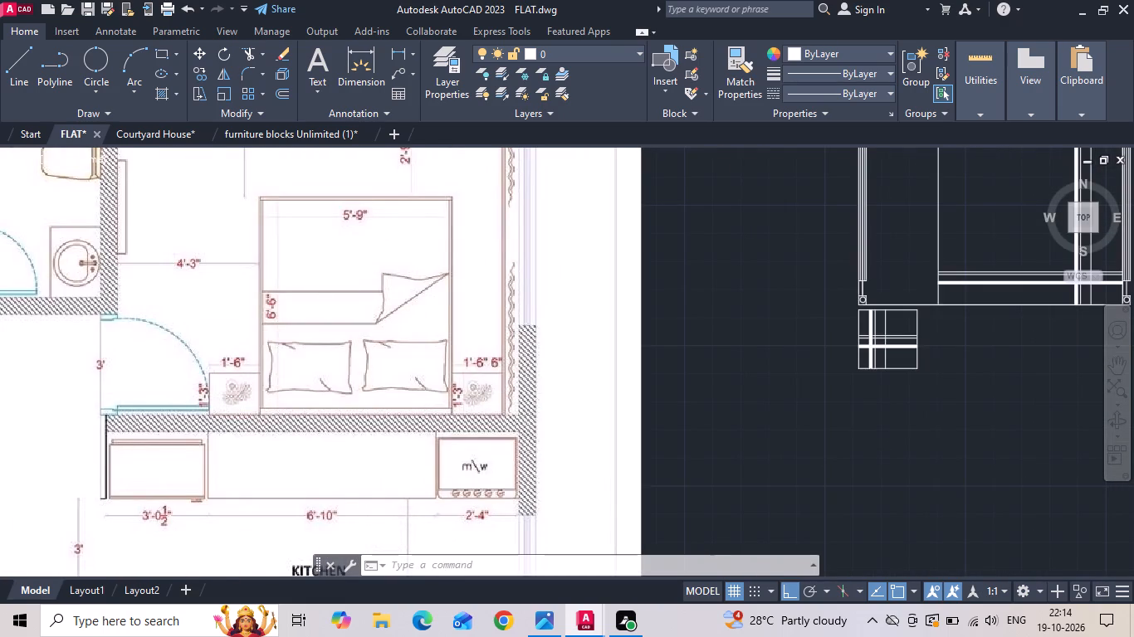
# Find the rectangular lamp block with two bulbs in the furniture blocks drawing and copy it.
pyautogui.click(258, 134)
pyautogui.moveTo(274, 396); pyautogui.dragTo(282, 399, button='middle')
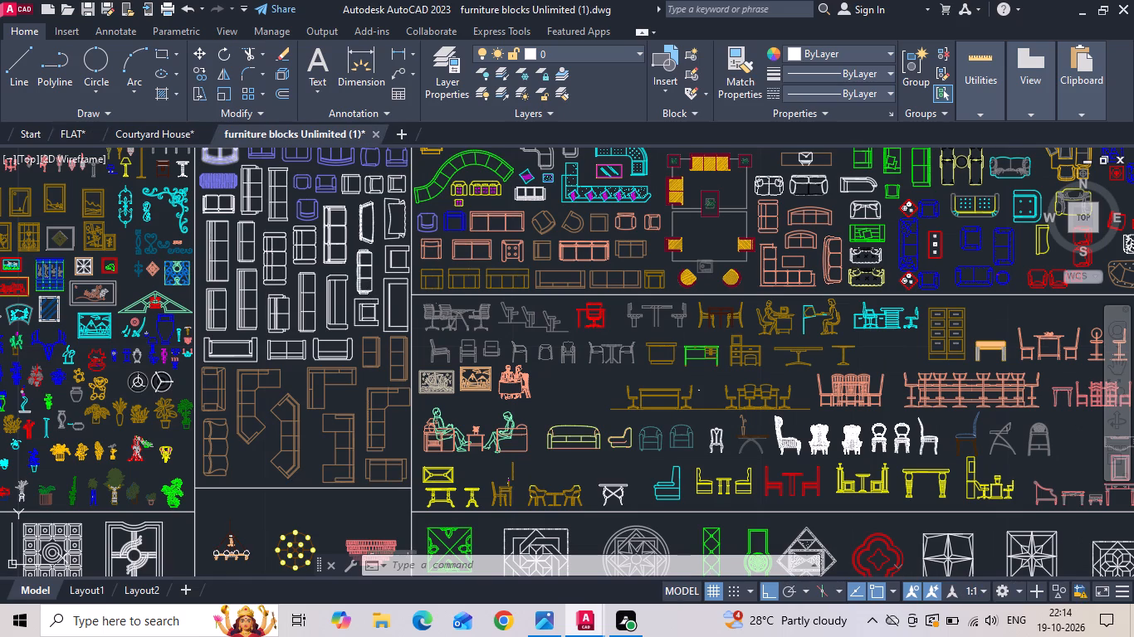
pyautogui.moveTo(282, 399); pyautogui.dragTo(530, 477, button='middle')
pyautogui.moveTo(228, 357); pyautogui.dragTo(620, 282, button='middle')
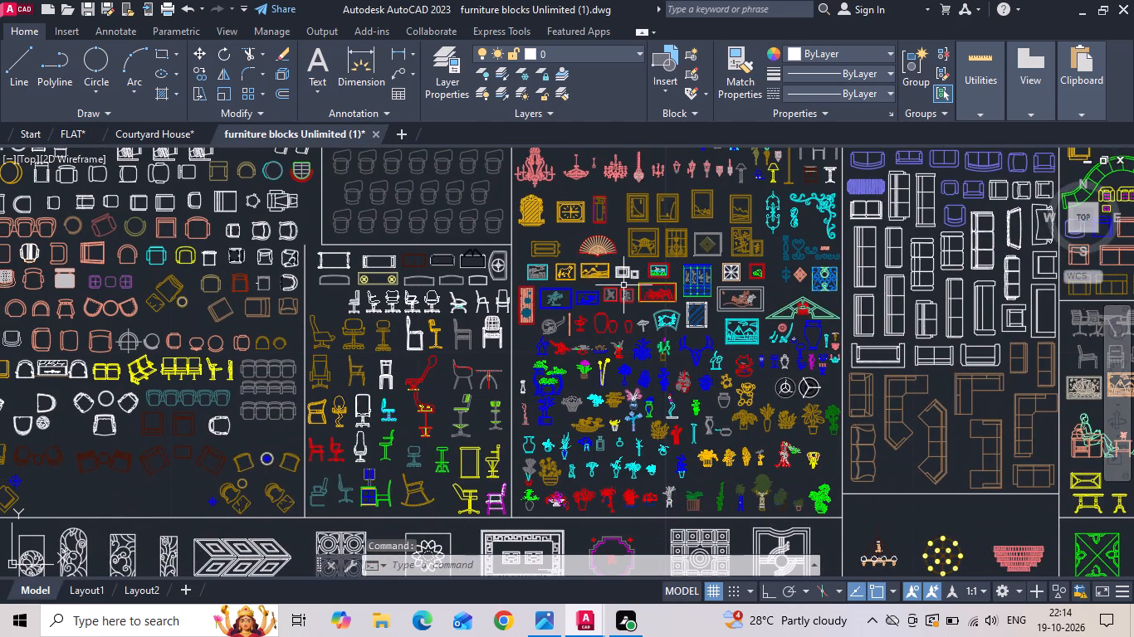
pyautogui.moveTo(670, 385); pyautogui.dragTo(628, 257, button='middle')
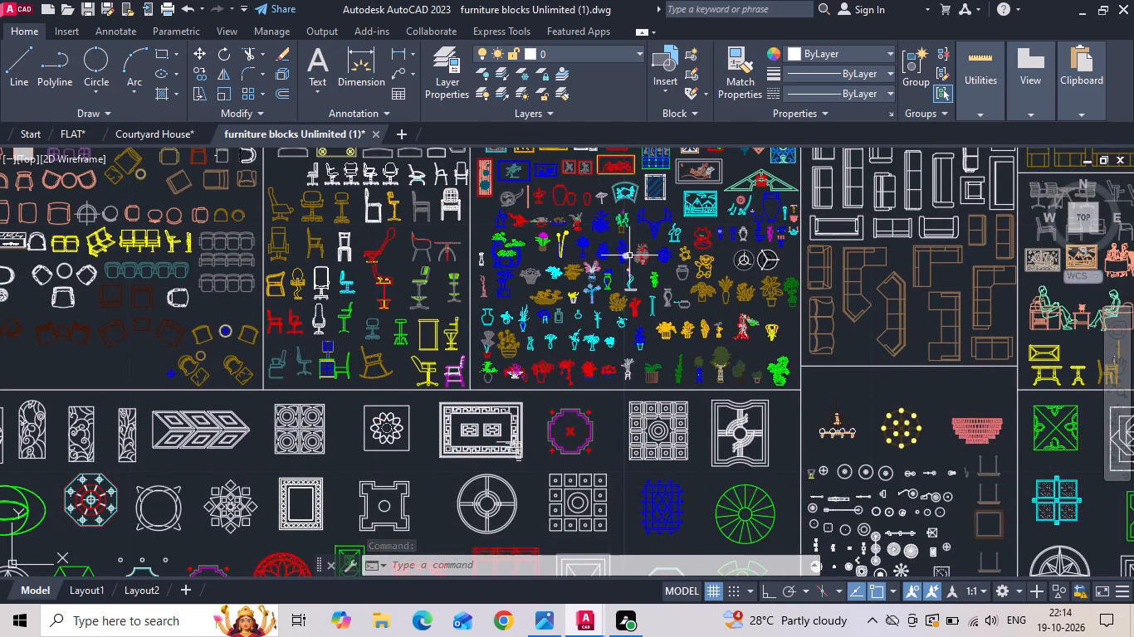
pyautogui.scroll(-2, 629, 255)
pyautogui.scroll(2, 659, 389)
pyautogui.scroll(2, 816, 334)
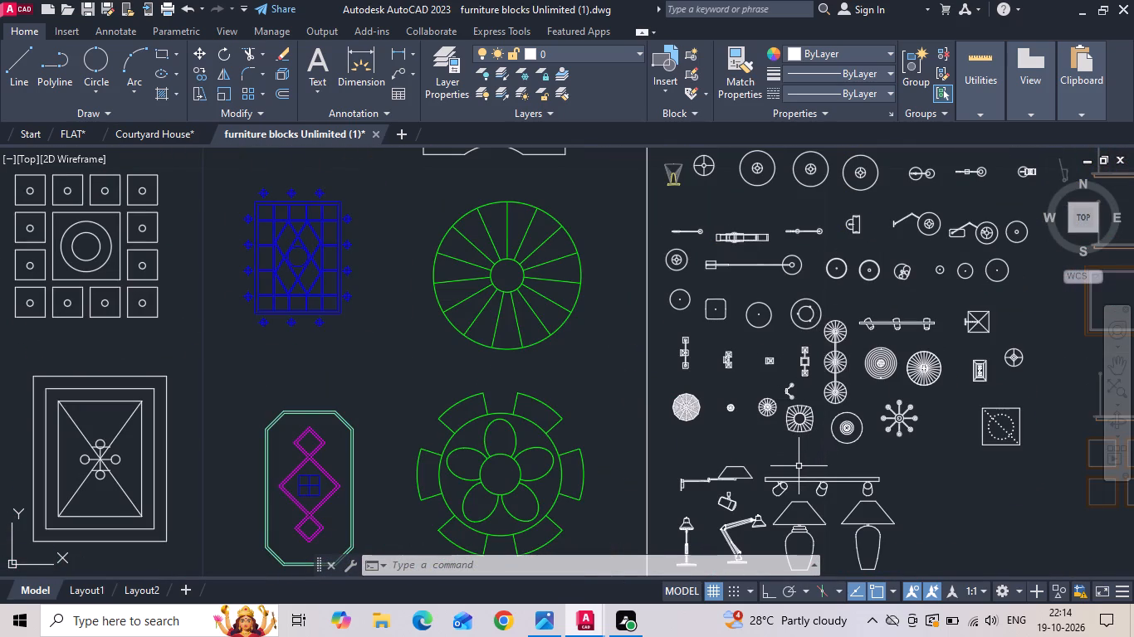
pyautogui.scroll(2, 838, 415)
pyautogui.moveTo(808, 422); pyautogui.dragTo(586, 488, button='middle')
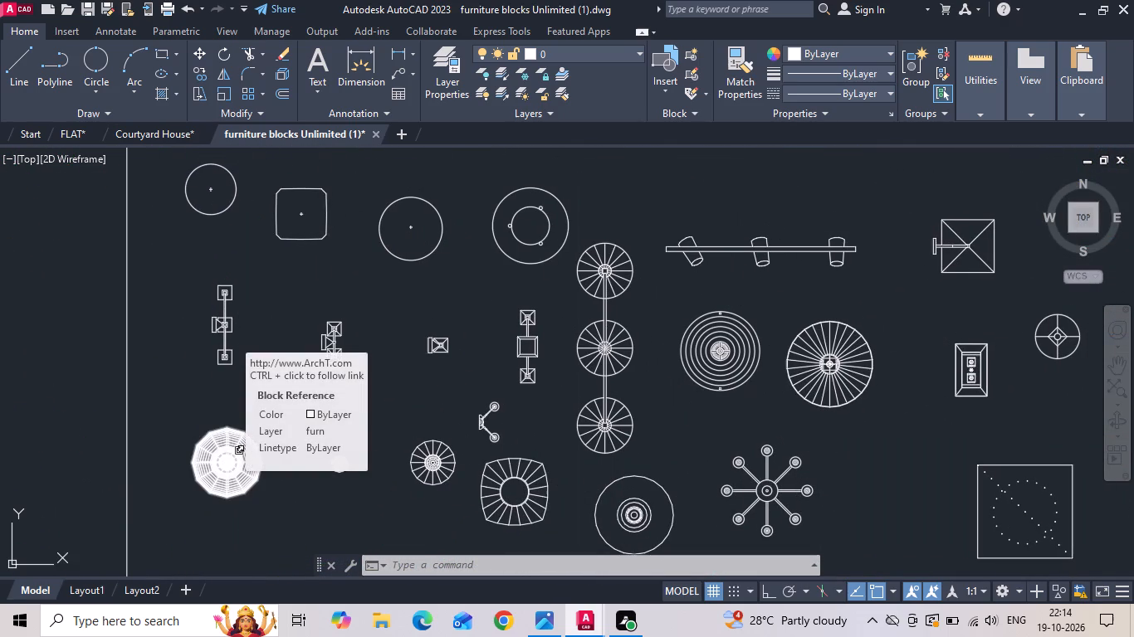
pyautogui.scroll(-1, 227, 461)
pyautogui.press('Escape')
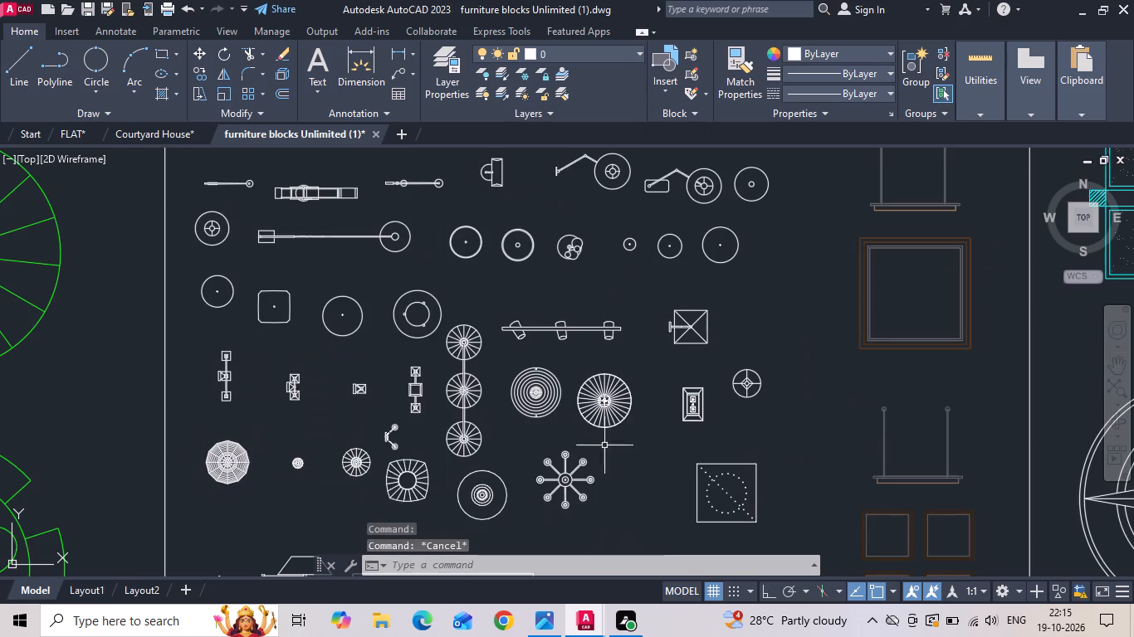
pyautogui.scroll(3, 691, 410)
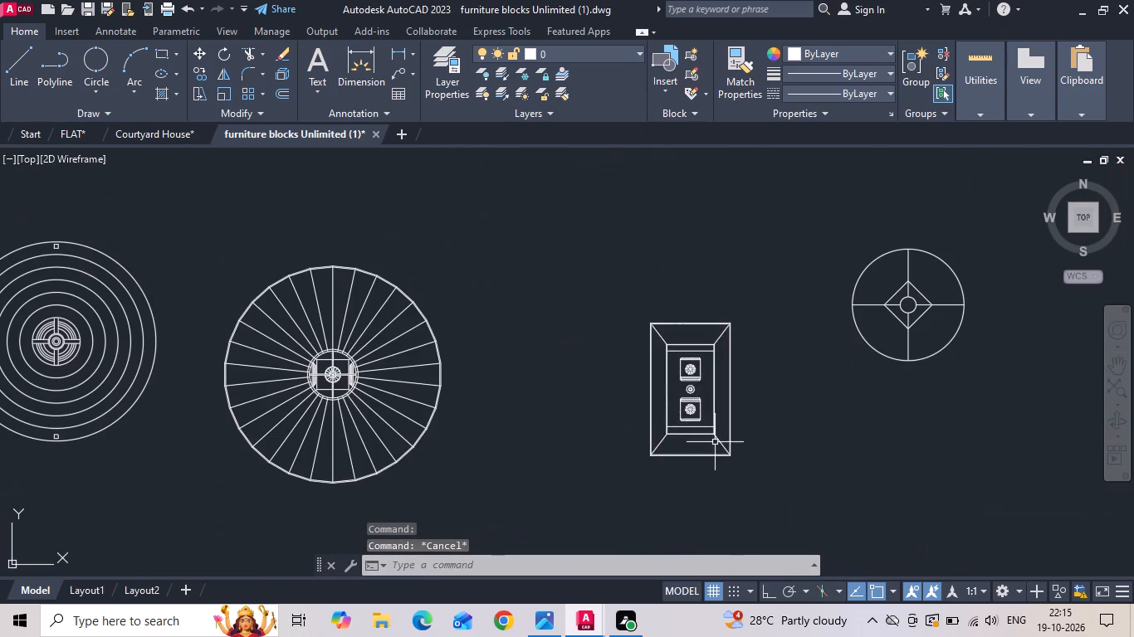
pyautogui.click(715, 442)
pyautogui.click(682, 372)
pyautogui.hotkey('ctrl', 'c')
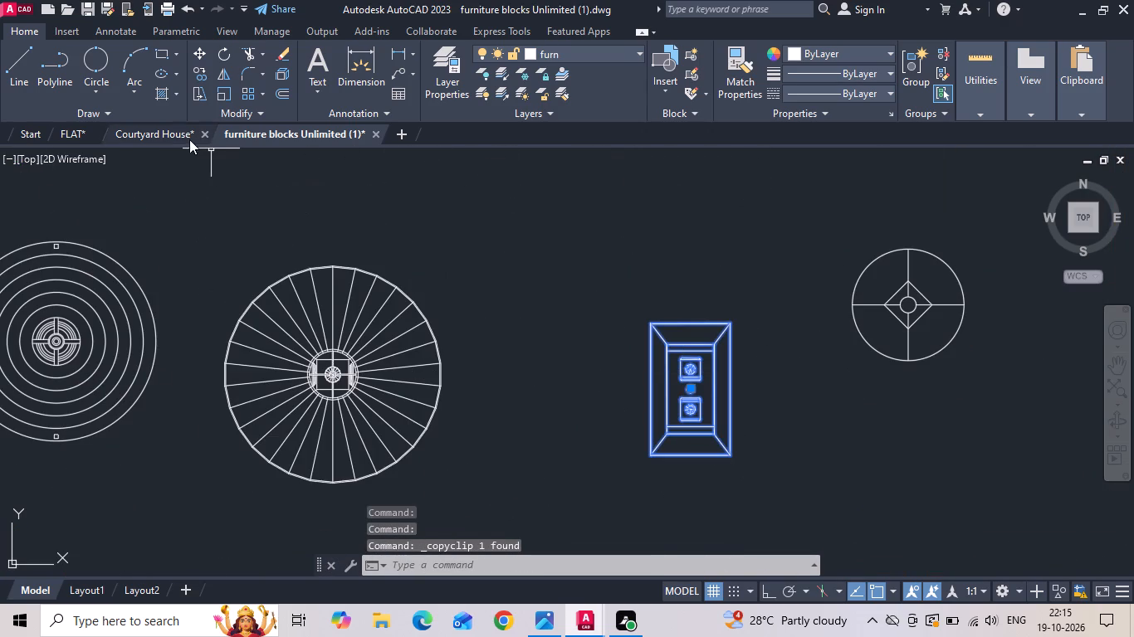
# Paste the copied lamp block into the FLAT drawing, in the empty area west of the master bedroom.
pyautogui.click(69, 137)
pyautogui.hotkey('ctrl', 'v')
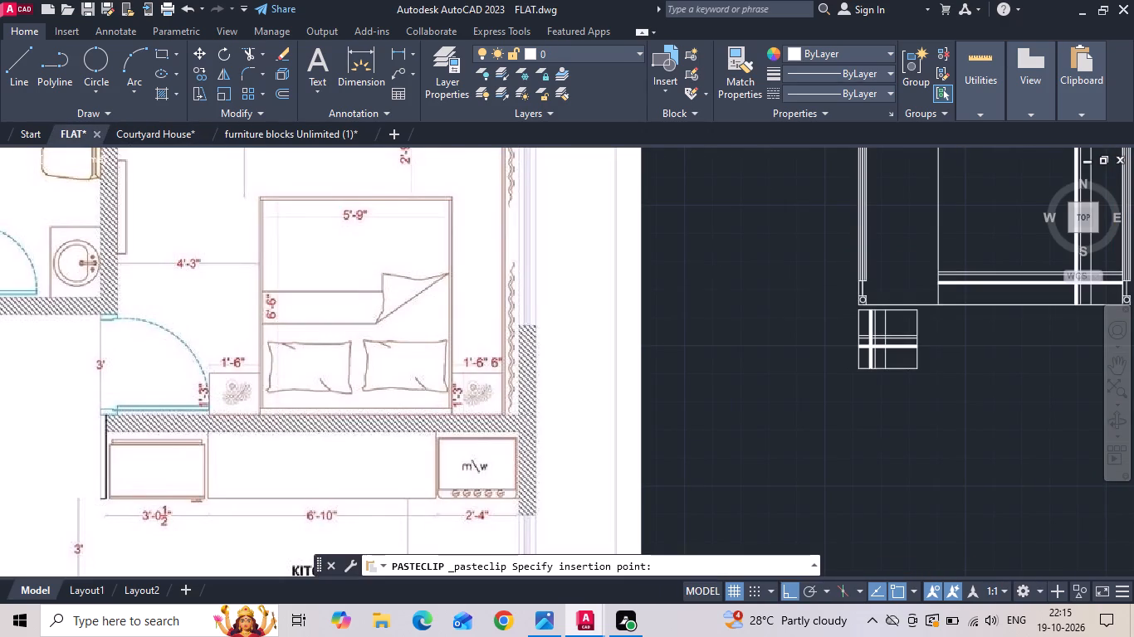
pyautogui.scroll(-2, 424, 281)
pyautogui.moveTo(702, 287); pyautogui.dragTo(540, 460, button='middle')
pyautogui.click(572, 239)
# Scale the tiny pasted lamp block by a factor of 39.3701.
pyautogui.scroll(1, 579, 237)
pyautogui.moveTo(579, 211); pyautogui.dragTo(579, 217)
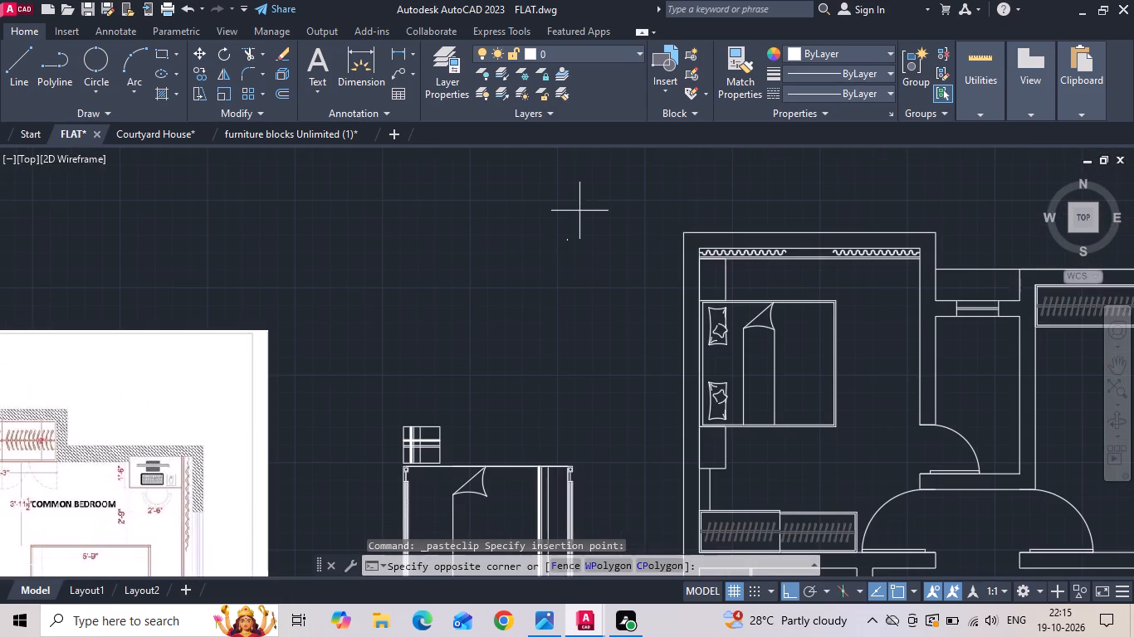
pyautogui.moveTo(579, 217); pyautogui.dragTo(546, 261)
pyautogui.click(495, 309)
pyautogui.rightClick(497, 306)
pyautogui.click(551, 316)
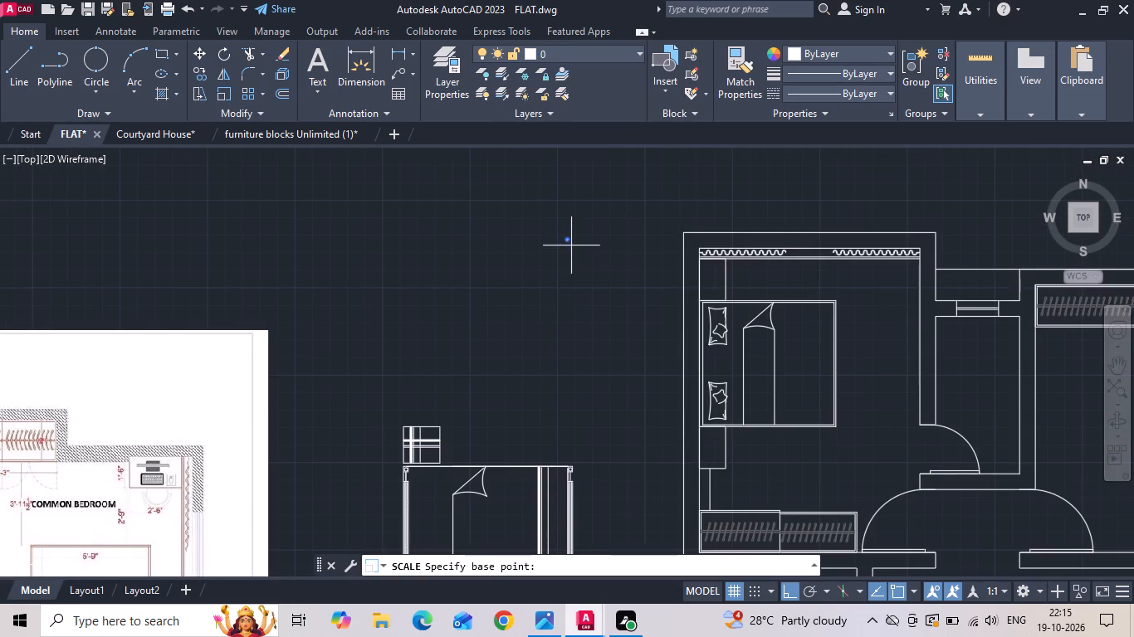
pyautogui.click(567, 239)
pyautogui.write('39.3701')
pyautogui.press('Return')
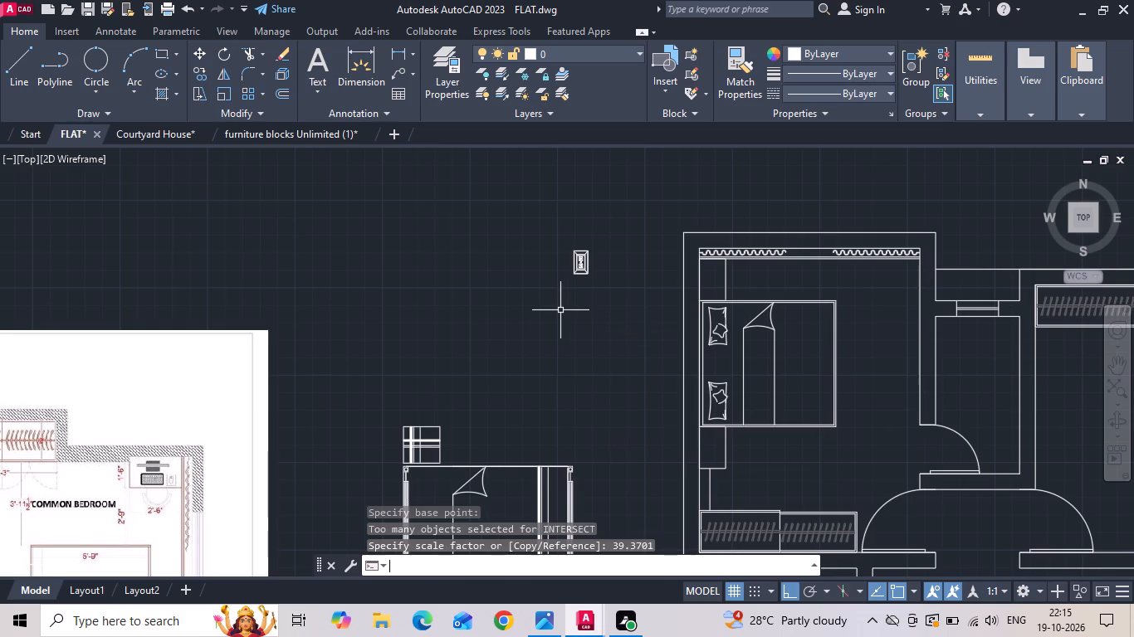
# Measure the lamp block's north-south length with a linear dimension, without placing the dimension.
pyautogui.scroll(2, 586, 294)
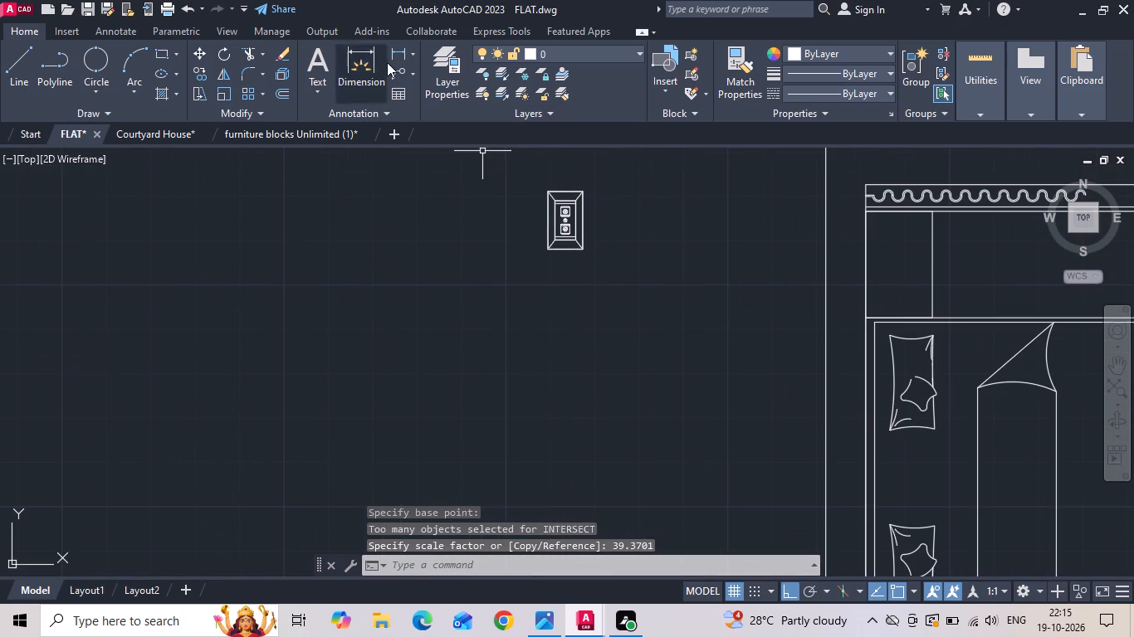
pyautogui.click(390, 49)
pyautogui.scroll(2, 545, 166)
pyautogui.scroll(3, 595, 226)
pyautogui.click(581, 236)
pyautogui.moveTo(580, 238); pyautogui.dragTo(584, 150, button='middle')
pyautogui.scroll(-1, 549, 451)
pyautogui.moveTo(549, 424); pyautogui.dragTo(582, 280, button='middle')
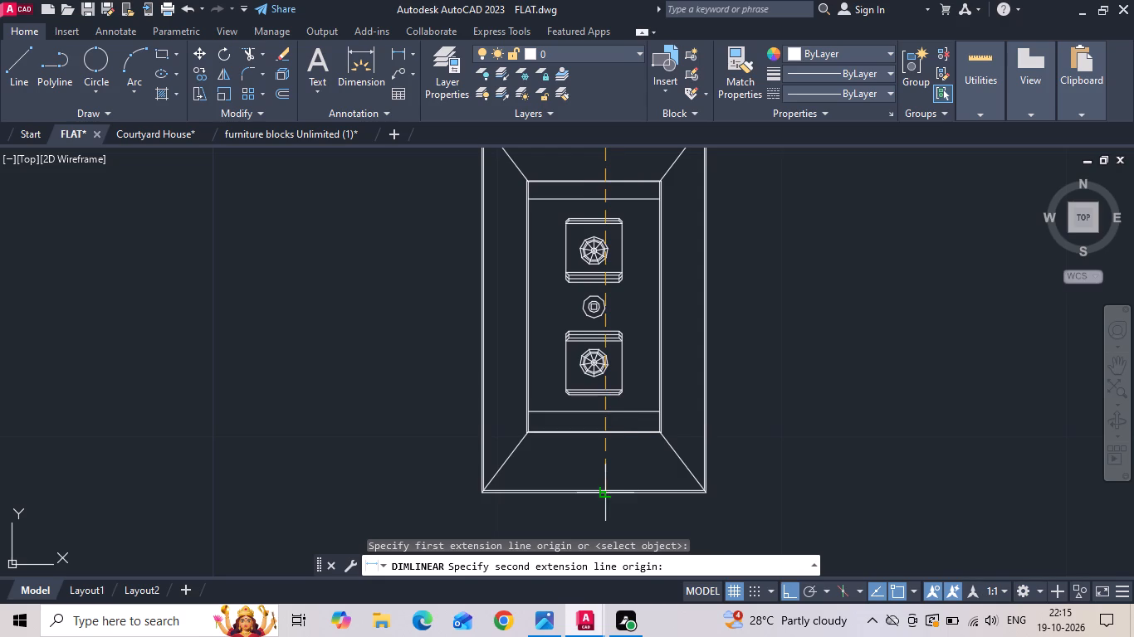
pyautogui.click(609, 495)
pyautogui.scroll(-3, 609, 494)
pyautogui.scroll(-4, 644, 378)
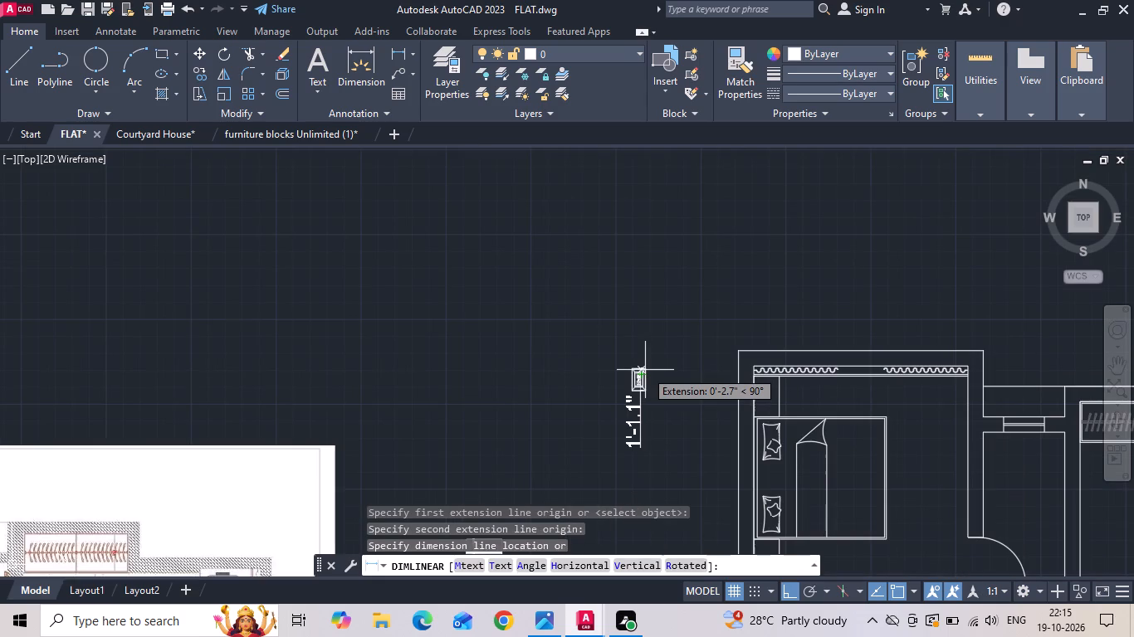
pyautogui.press('Escape')
# Enlarge the lamp block freehand from its north edge to about 1'-5.2" long.
pyautogui.scroll(3, 646, 389)
pyautogui.moveTo(643, 379); pyautogui.dragTo(641, 371)
pyautogui.click(619, 318)
pyautogui.rightClick(619, 318)
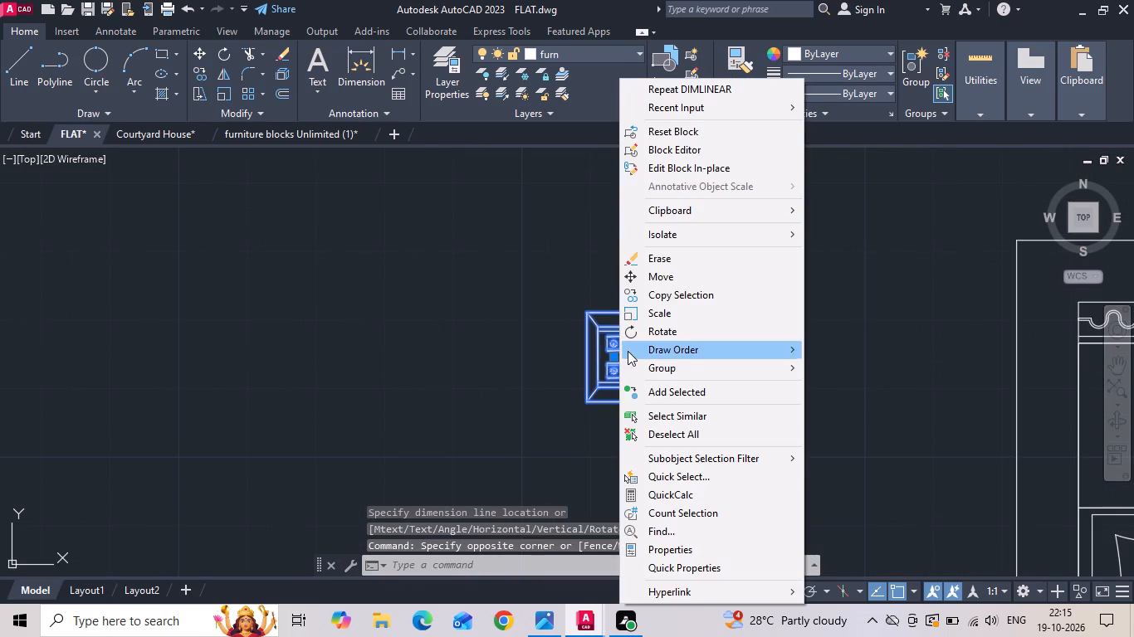
pyautogui.click(646, 318)
pyautogui.scroll(2, 633, 298)
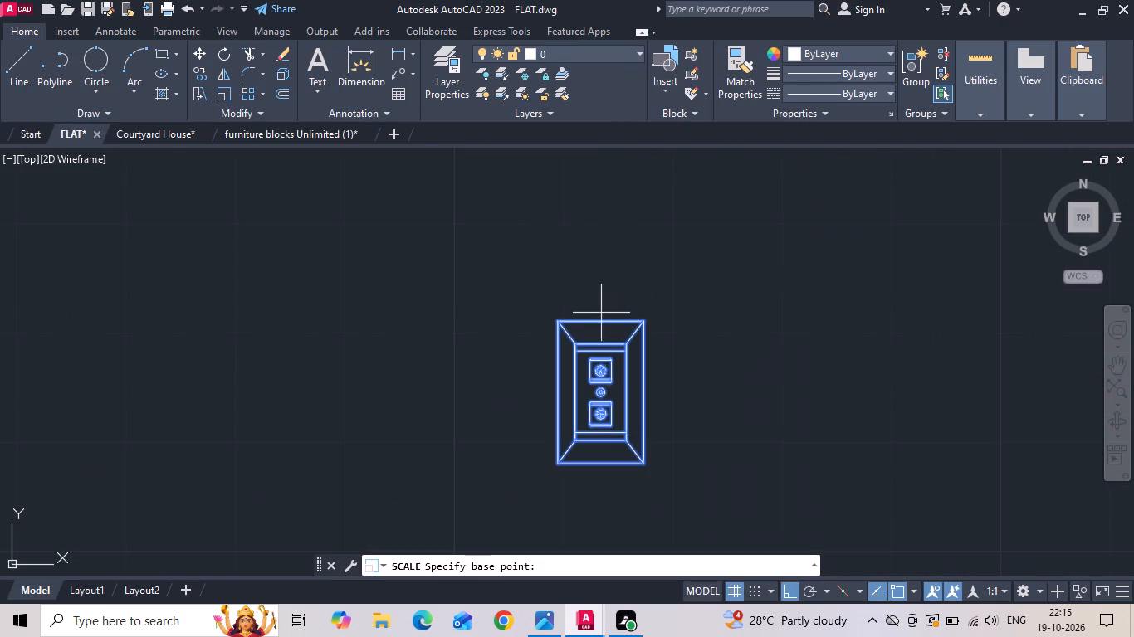
pyautogui.click(599, 315)
pyautogui.moveTo(583, 393); pyautogui.dragTo(621, 255, button='middle')
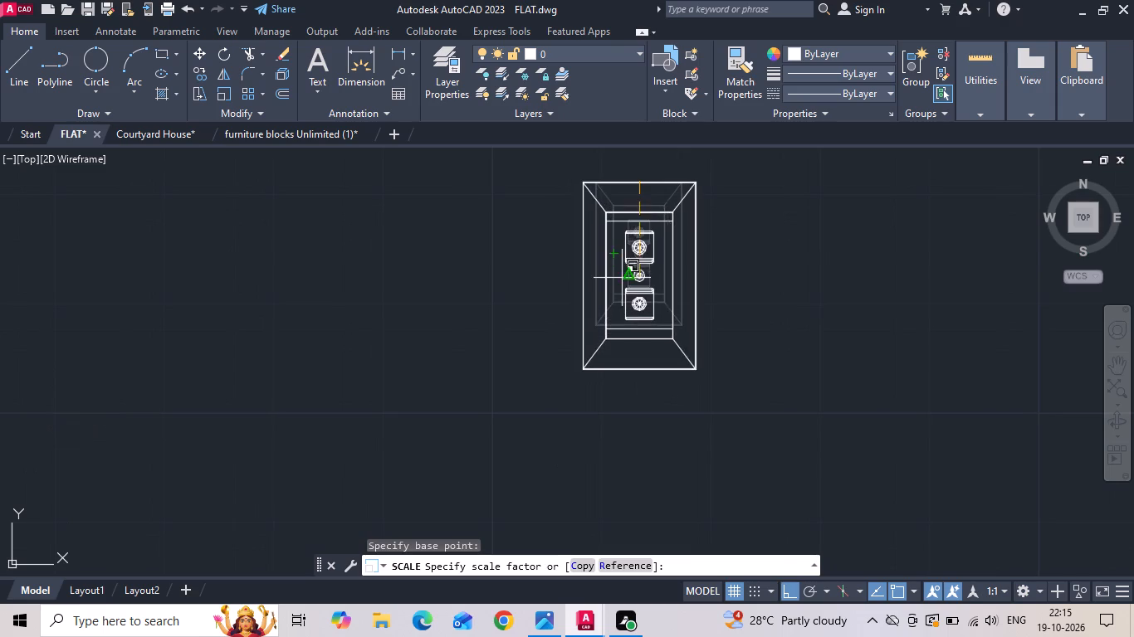
pyautogui.click(623, 280)
# Measure the enlarged lamp block's north-south length, without placing the dimension.
pyautogui.click(395, 55)
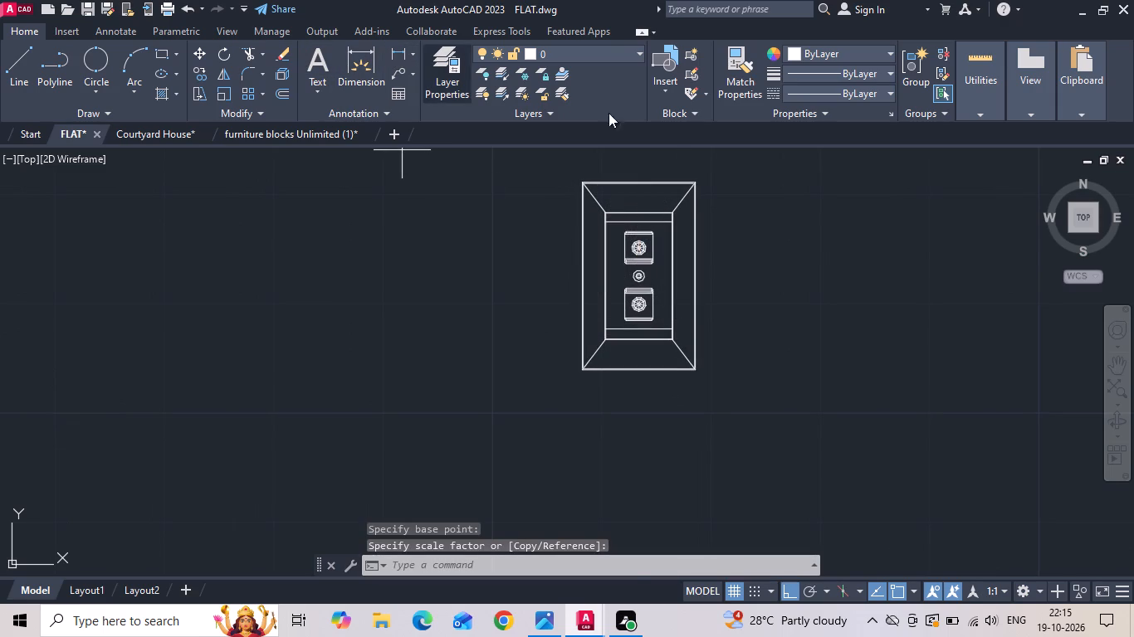
pyautogui.scroll(1, 690, 169)
pyautogui.click(648, 183)
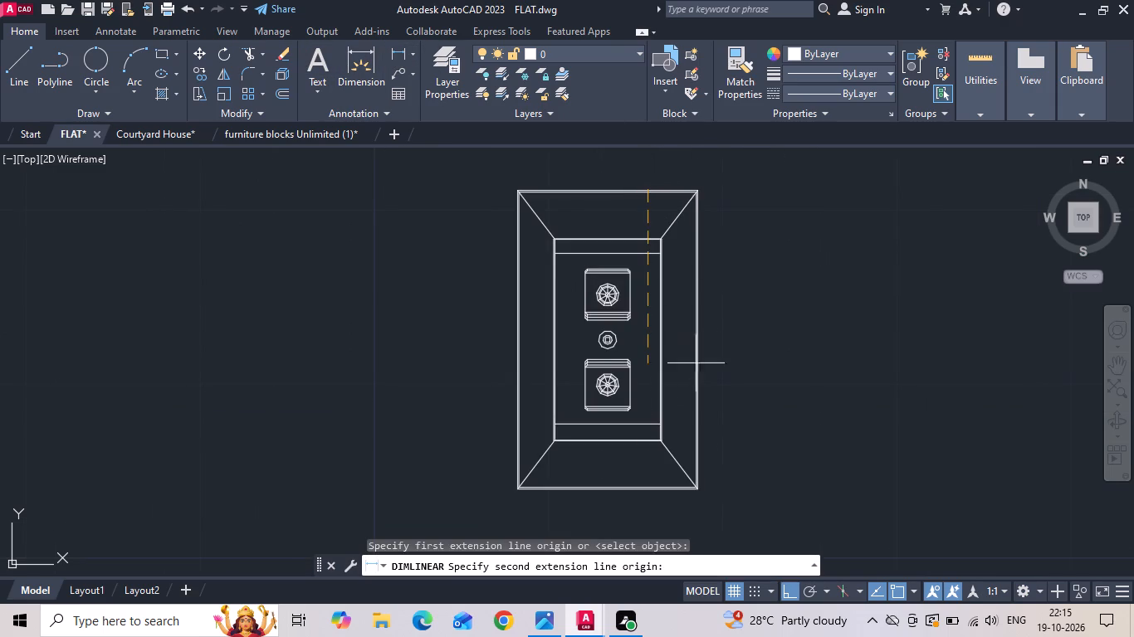
pyautogui.click(647, 494)
pyautogui.scroll(-3, 656, 377)
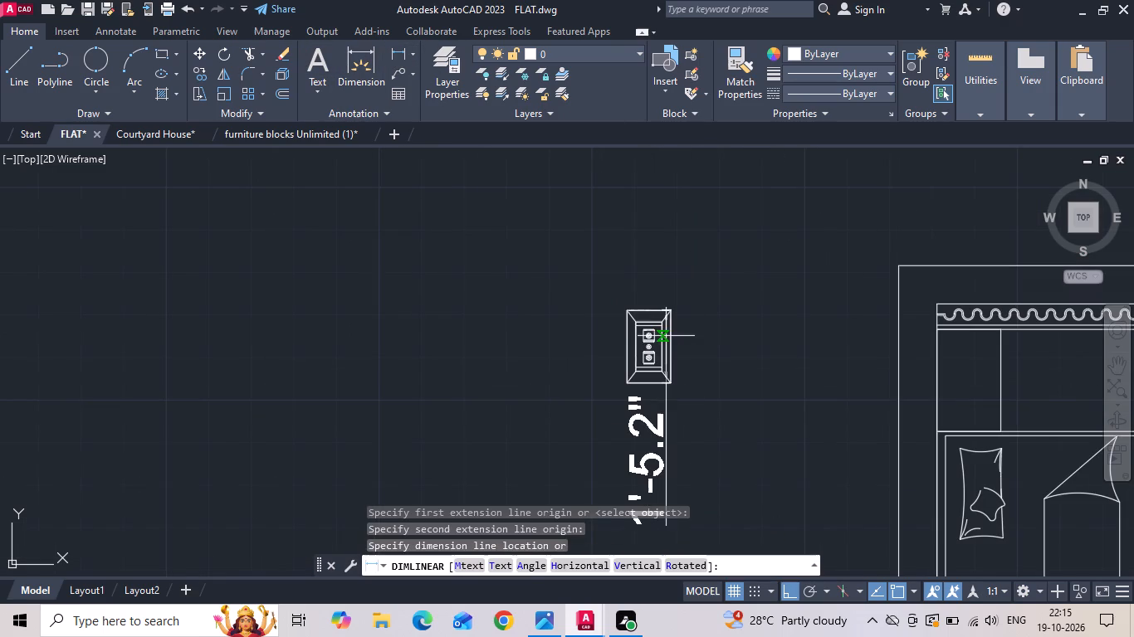
pyautogui.press('Escape')
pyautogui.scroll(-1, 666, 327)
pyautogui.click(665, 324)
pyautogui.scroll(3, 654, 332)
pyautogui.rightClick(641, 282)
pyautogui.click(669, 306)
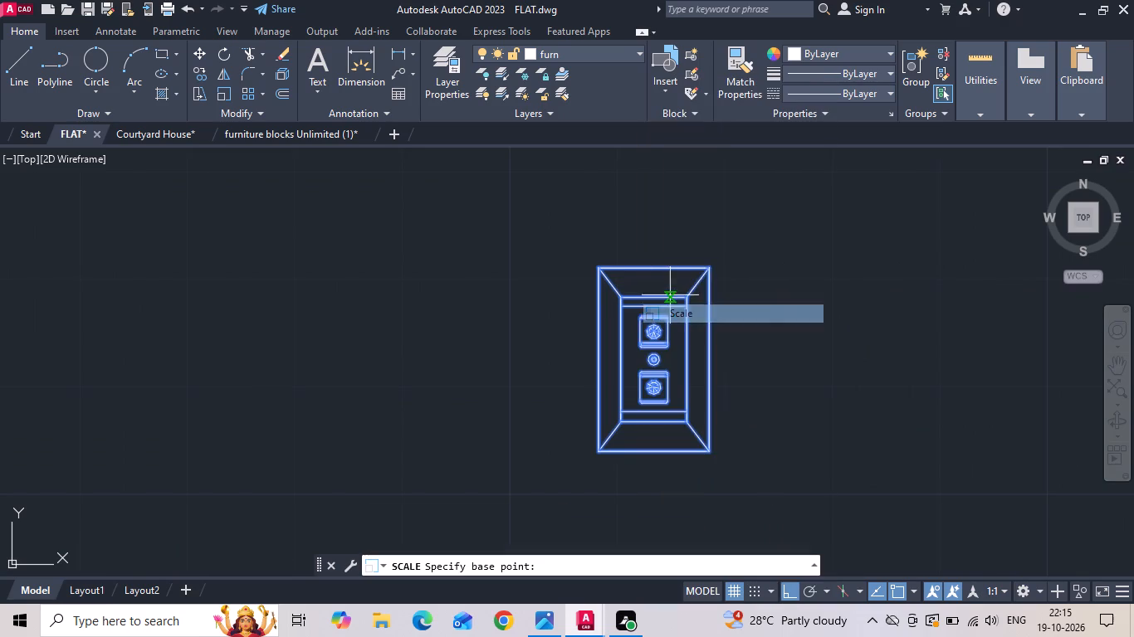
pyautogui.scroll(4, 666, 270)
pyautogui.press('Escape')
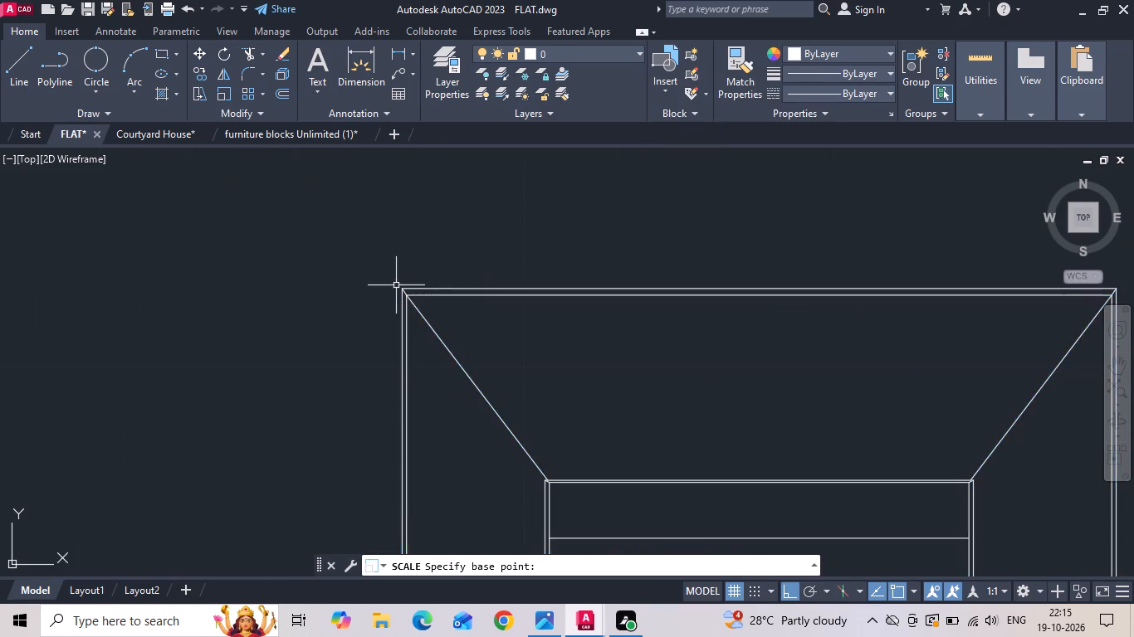
# Move the lamp block by its northwest corner onto the northwest corner of the bedside table north of the master bed.
pyautogui.moveTo(489, 270); pyautogui.dragTo(452, 342)
pyautogui.click(445, 348)
pyautogui.rightClick(445, 348)
pyautogui.click(485, 272)
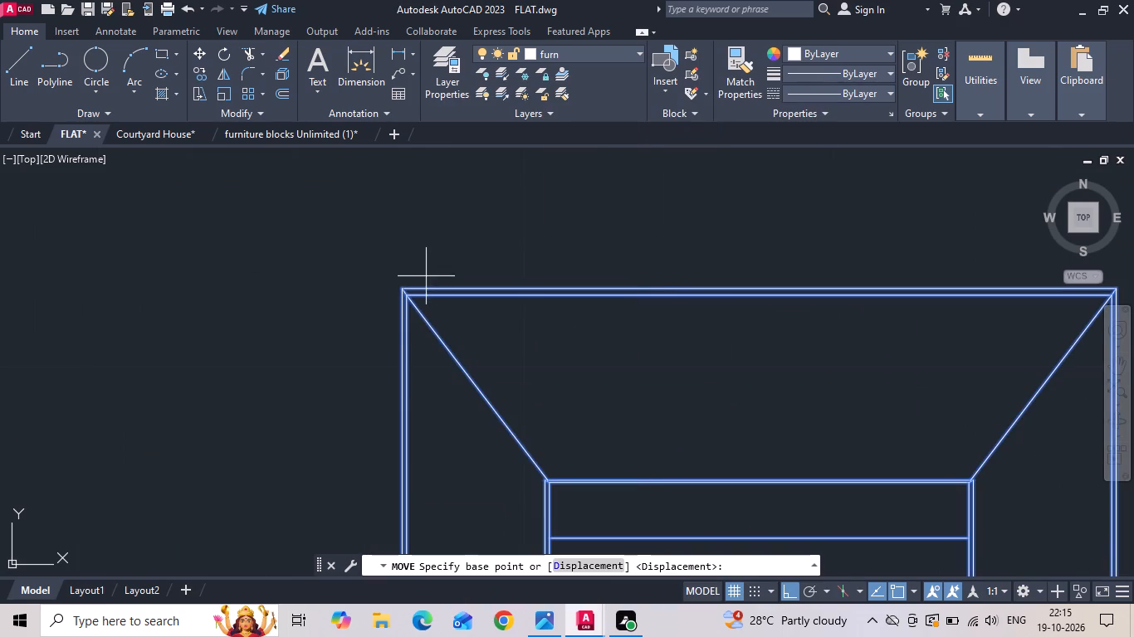
pyautogui.click(398, 288)
pyautogui.scroll(-3, 385, 288)
pyautogui.scroll(-3, 765, 285)
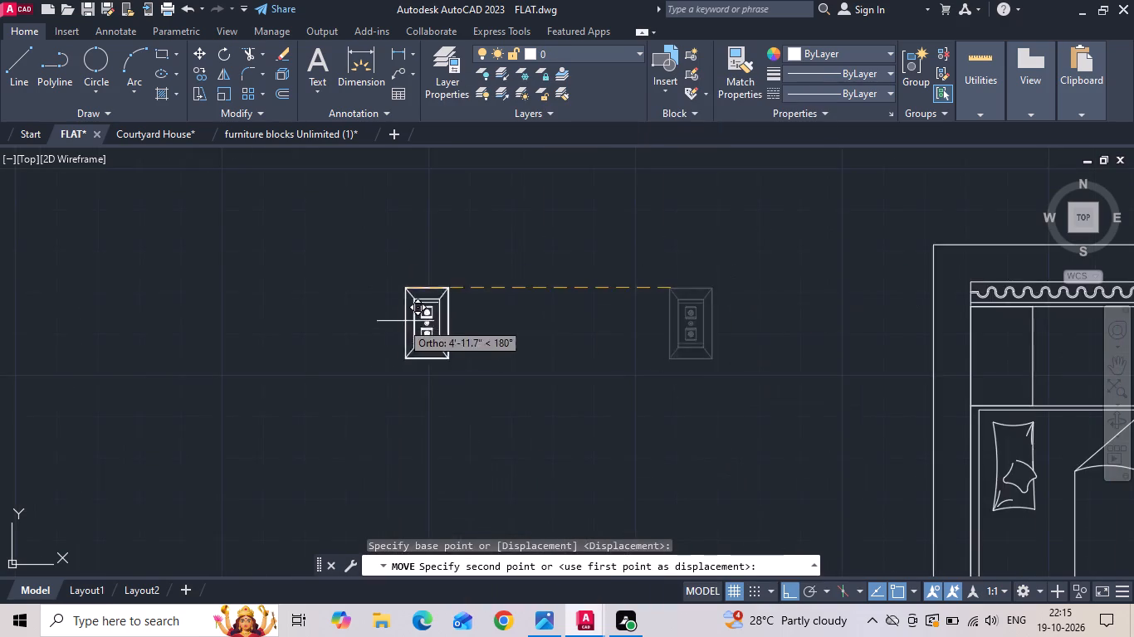
pyautogui.scroll(-2, 393, 323)
pyautogui.scroll(5, 638, 328)
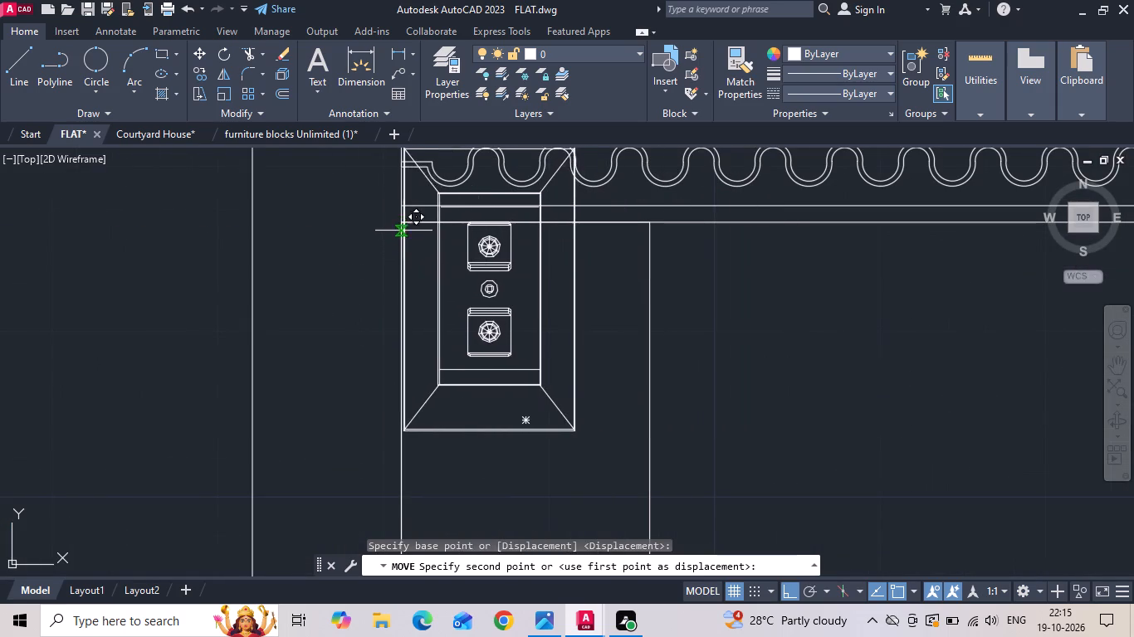
pyautogui.click(403, 226)
# Enlarge the lamp block freehand from its northwest corner until it nearly fills the bedside table.
pyautogui.scroll(-3, 557, 222)
pyautogui.click(555, 247)
pyautogui.rightClick(555, 247)
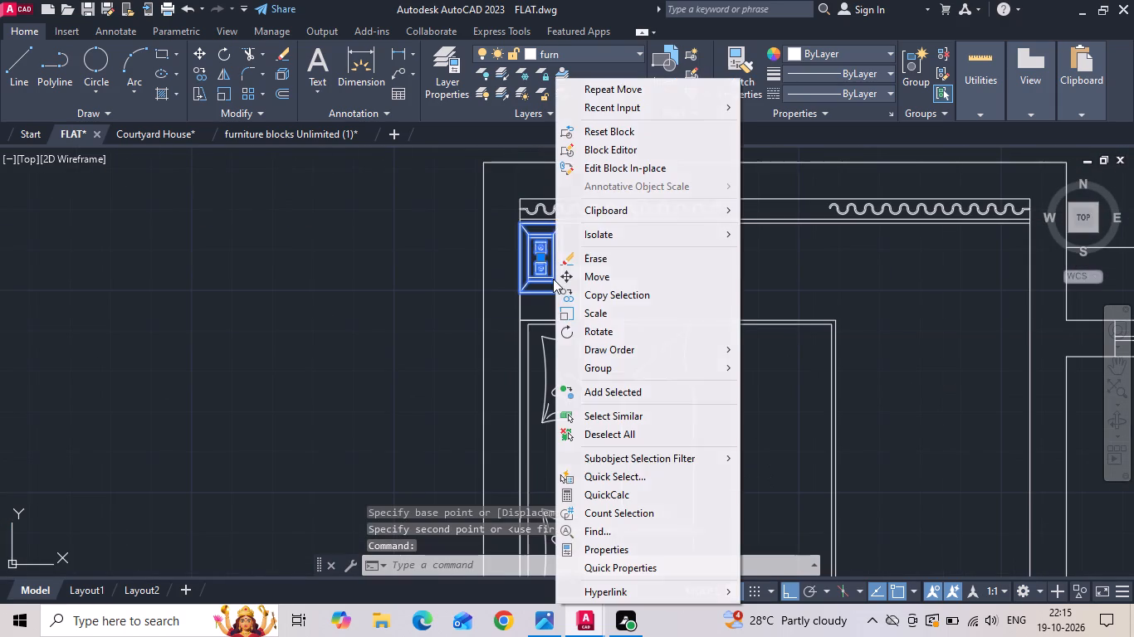
pyautogui.click(575, 308)
pyautogui.scroll(2, 532, 255)
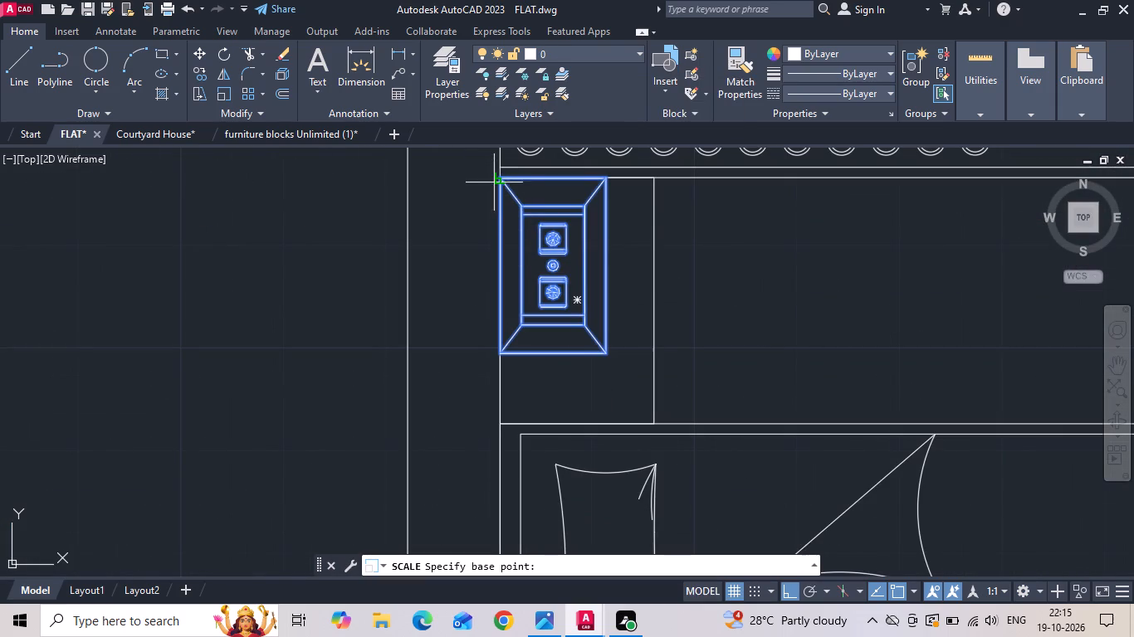
pyautogui.click(496, 177)
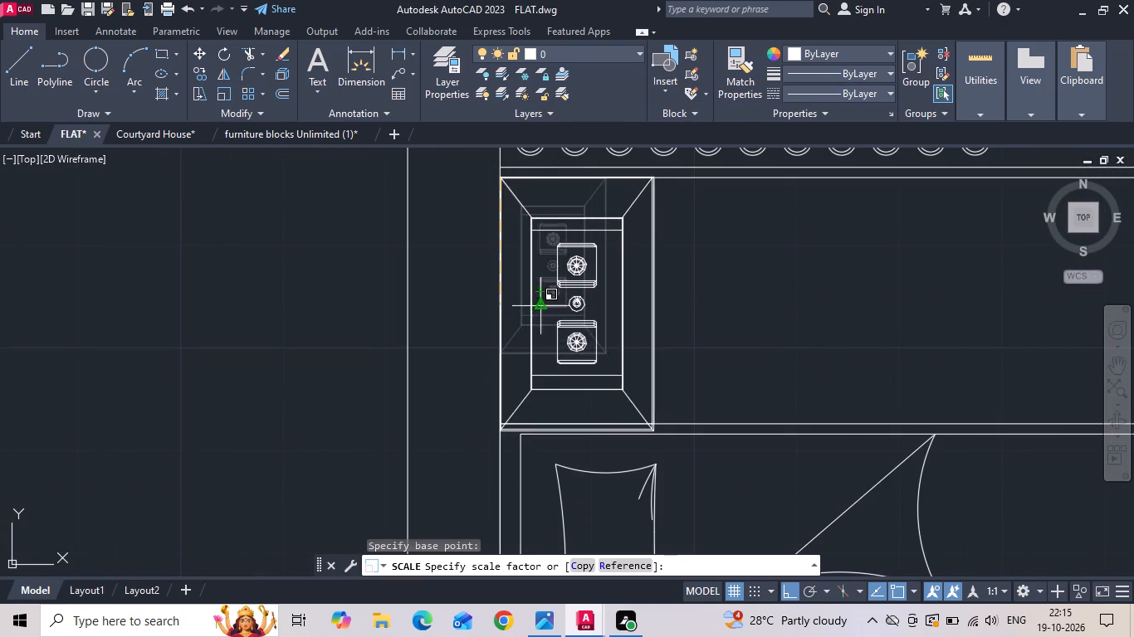
pyautogui.scroll(1, 545, 289)
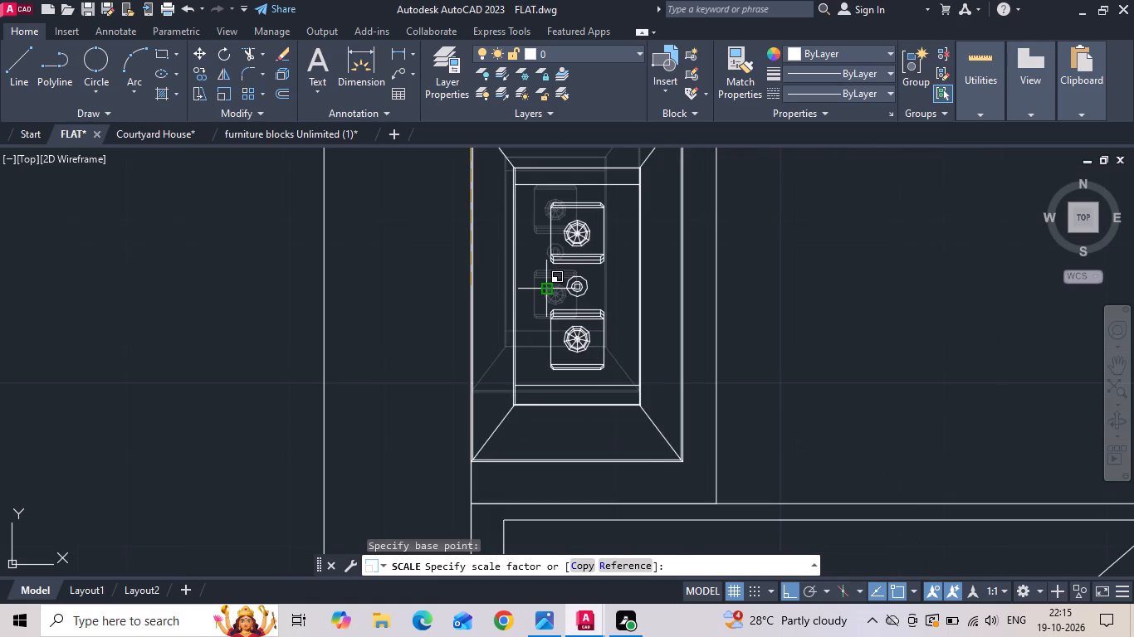
pyautogui.click(549, 296)
pyautogui.scroll(-1, 594, 279)
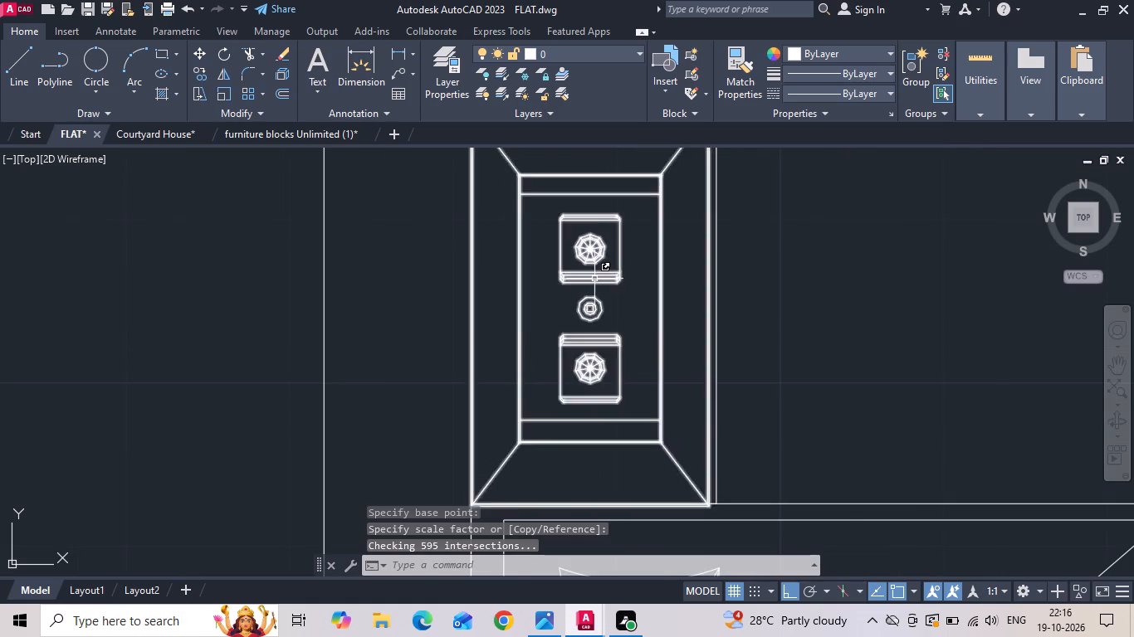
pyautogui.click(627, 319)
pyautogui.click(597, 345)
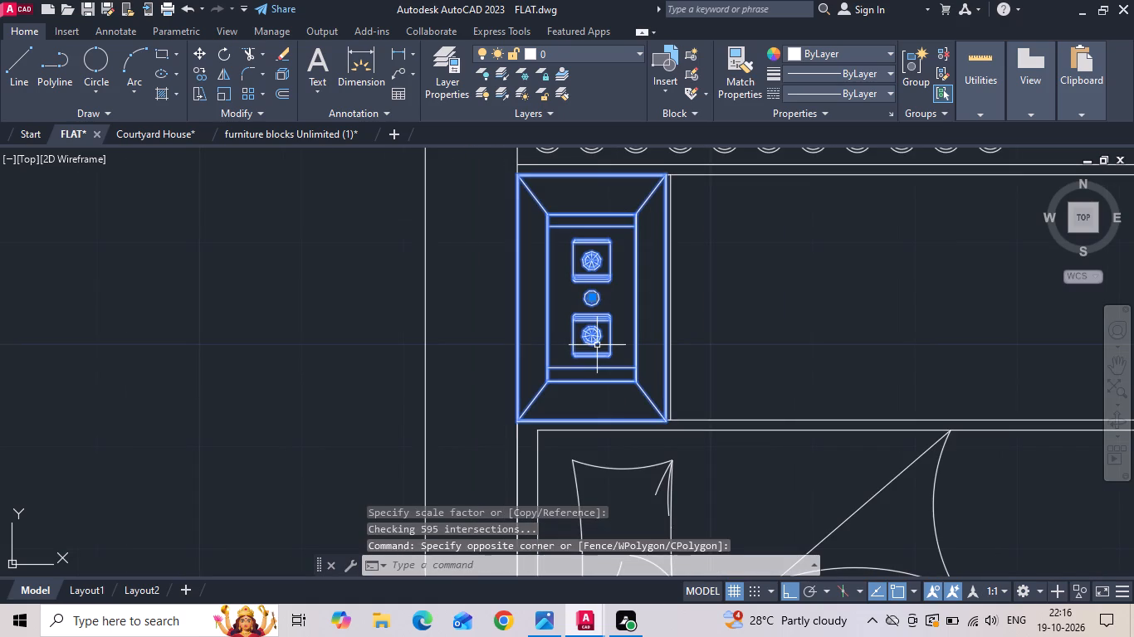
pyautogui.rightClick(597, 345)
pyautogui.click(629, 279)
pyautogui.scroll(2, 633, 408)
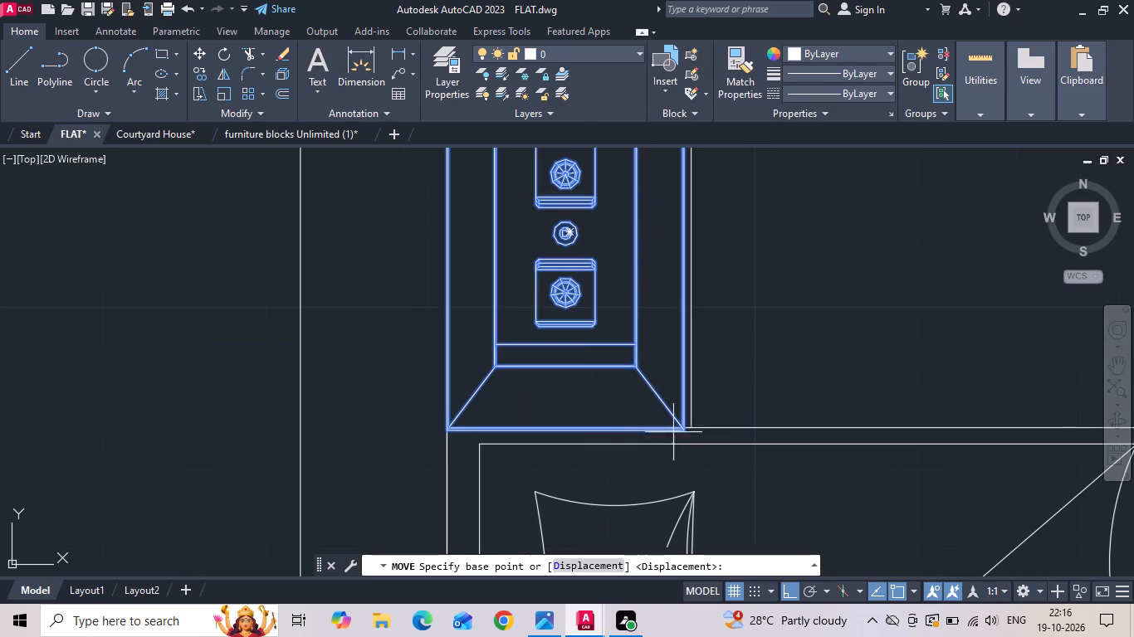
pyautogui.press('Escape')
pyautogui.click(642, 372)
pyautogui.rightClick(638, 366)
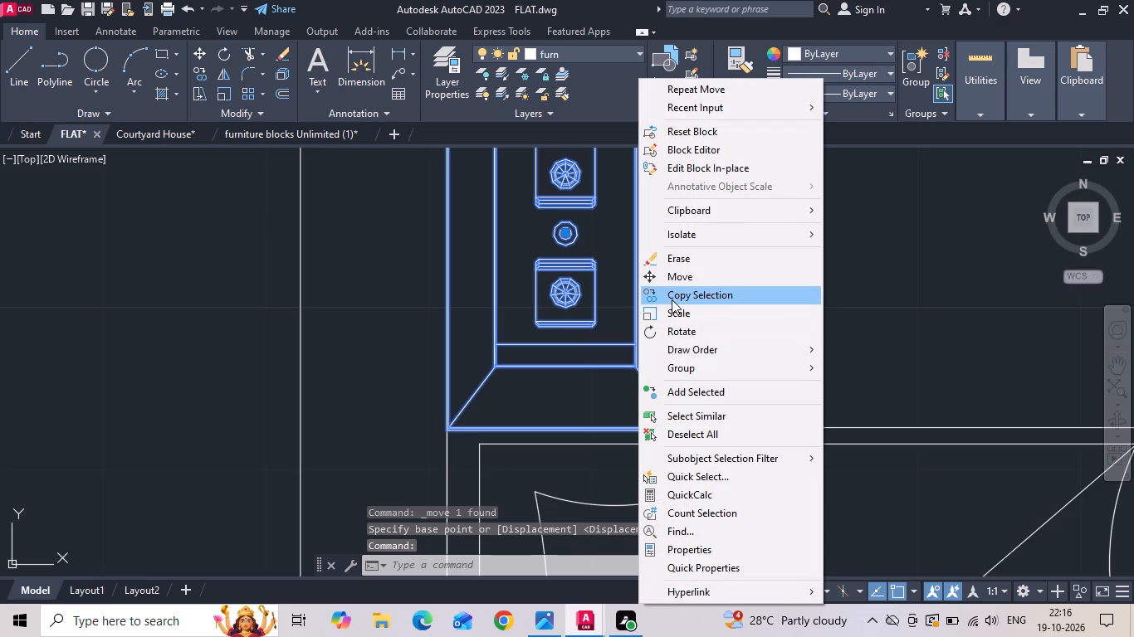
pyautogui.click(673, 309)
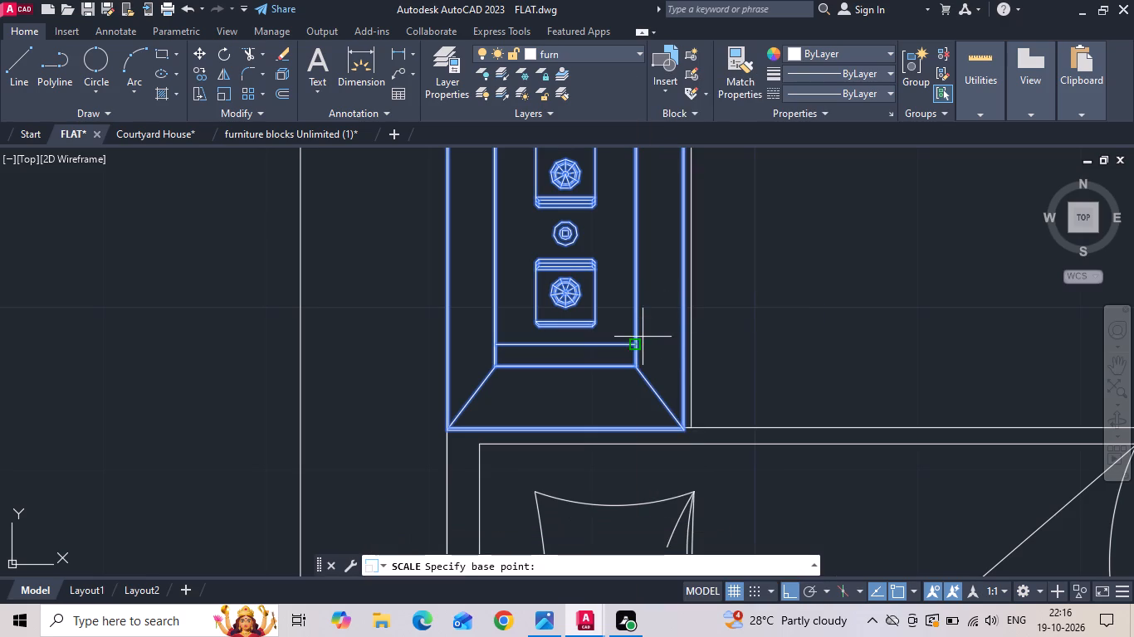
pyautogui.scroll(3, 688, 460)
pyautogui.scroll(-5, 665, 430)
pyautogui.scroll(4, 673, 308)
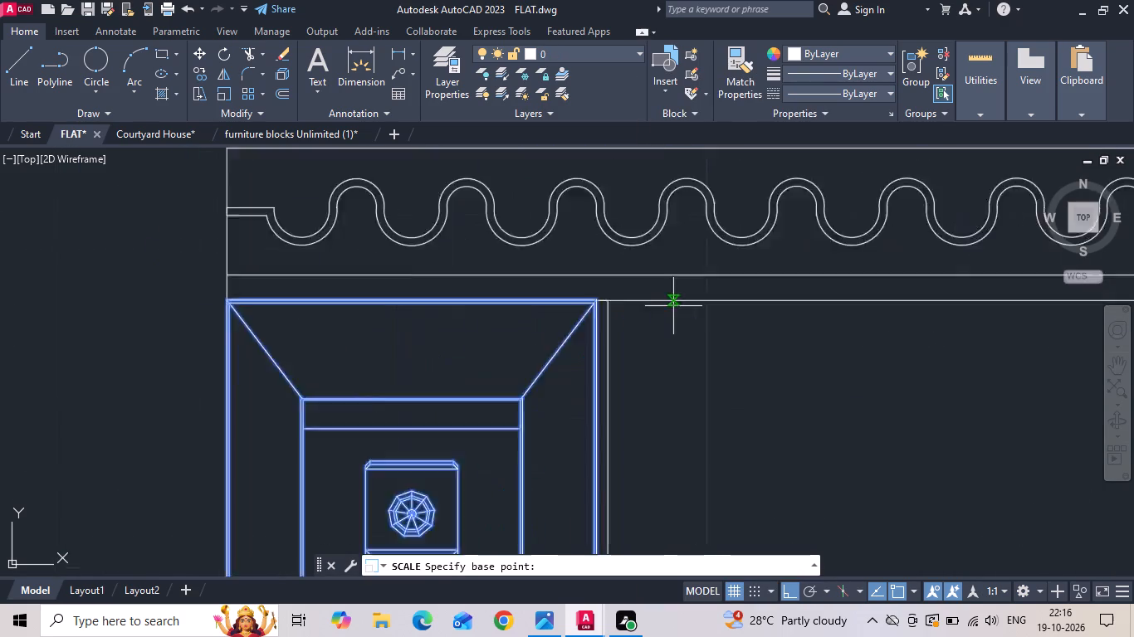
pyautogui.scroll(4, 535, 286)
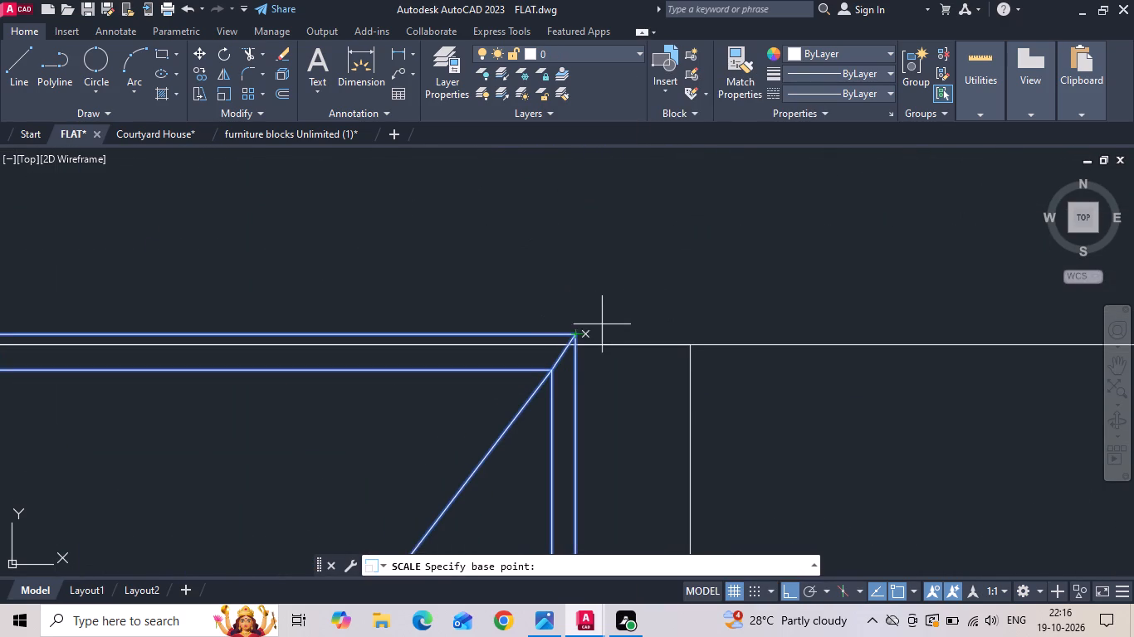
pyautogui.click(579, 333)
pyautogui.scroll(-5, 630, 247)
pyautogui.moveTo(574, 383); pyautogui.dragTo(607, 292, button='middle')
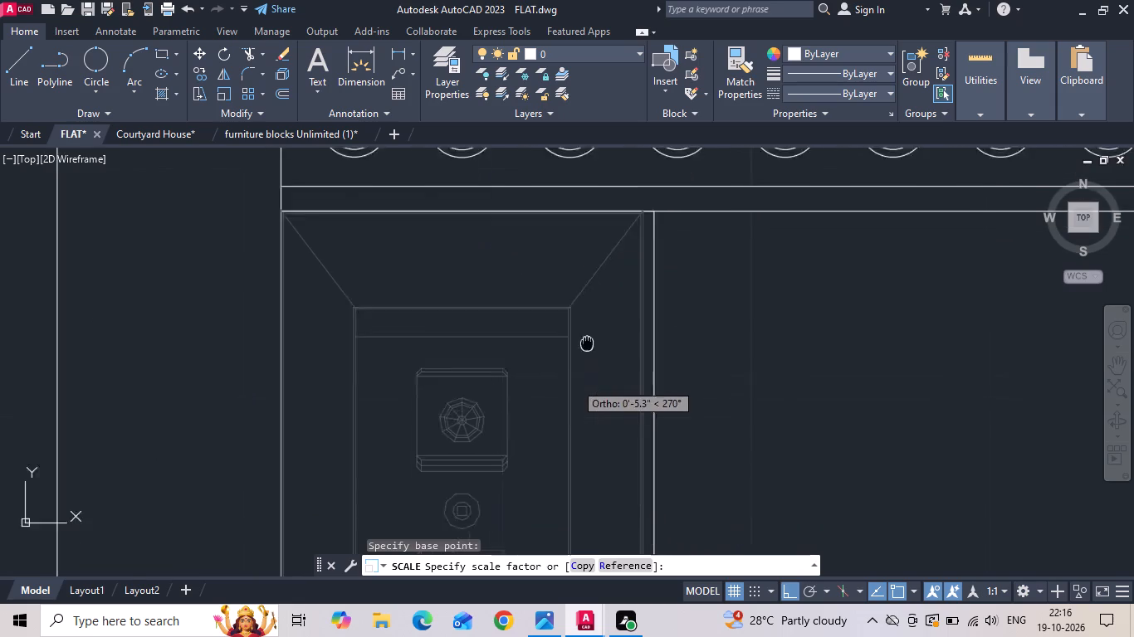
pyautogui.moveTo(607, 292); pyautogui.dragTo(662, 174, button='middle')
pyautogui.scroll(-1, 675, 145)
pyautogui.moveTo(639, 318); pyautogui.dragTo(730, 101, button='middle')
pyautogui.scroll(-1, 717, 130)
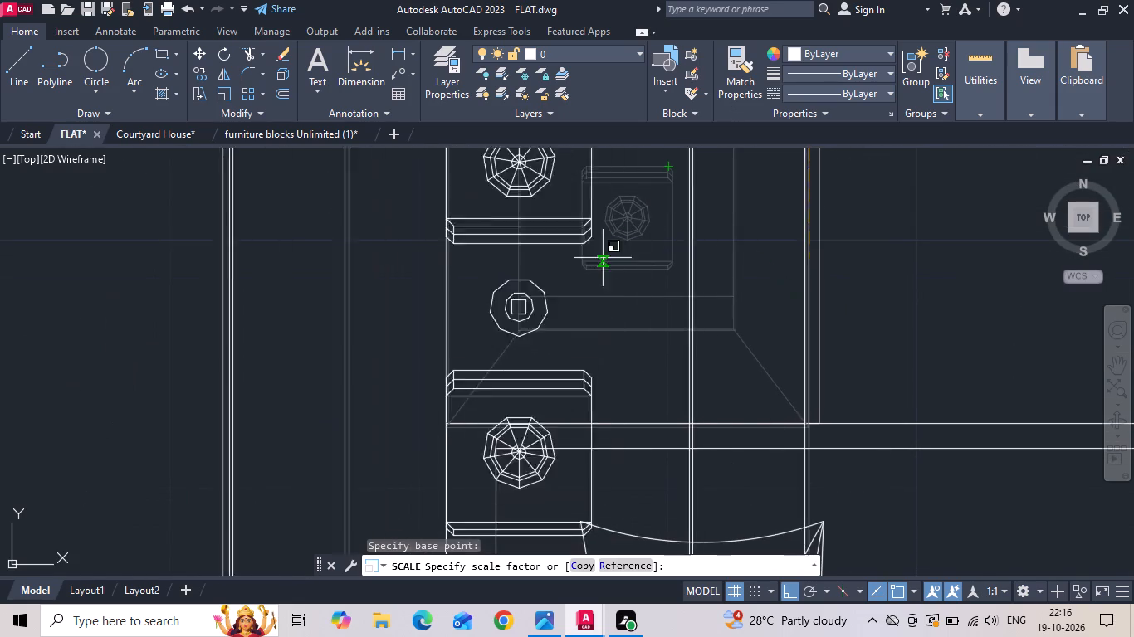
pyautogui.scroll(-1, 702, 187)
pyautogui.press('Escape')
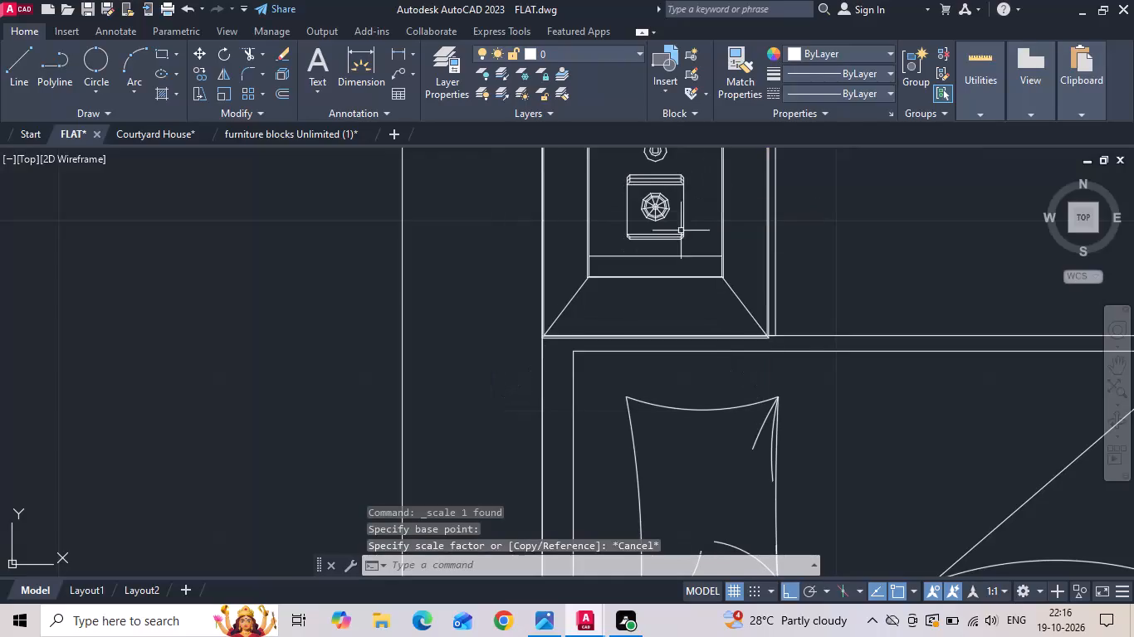
# Enlarge the lamp block slightly freehand from its southwest corner so it covers the bedside table's width.
pyautogui.moveTo(679, 238); pyautogui.dragTo(669, 253)
pyautogui.rightClick(623, 303)
pyautogui.click(640, 318)
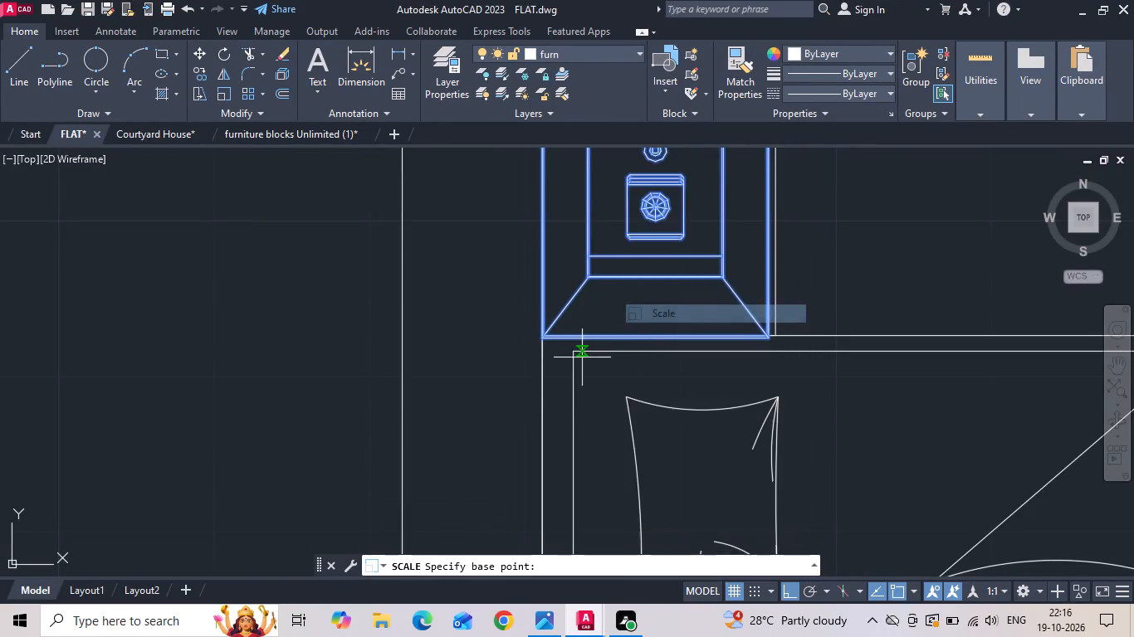
pyautogui.scroll(3, 580, 358)
pyautogui.click(423, 274)
pyautogui.scroll(-3, 429, 367)
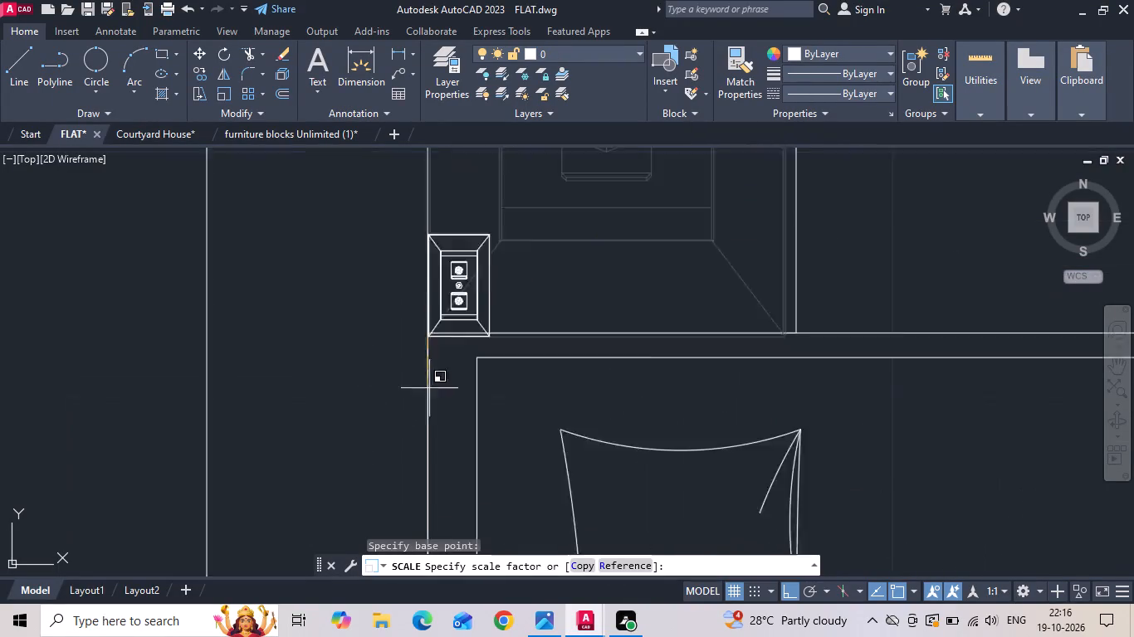
pyautogui.scroll(-2, 429, 396)
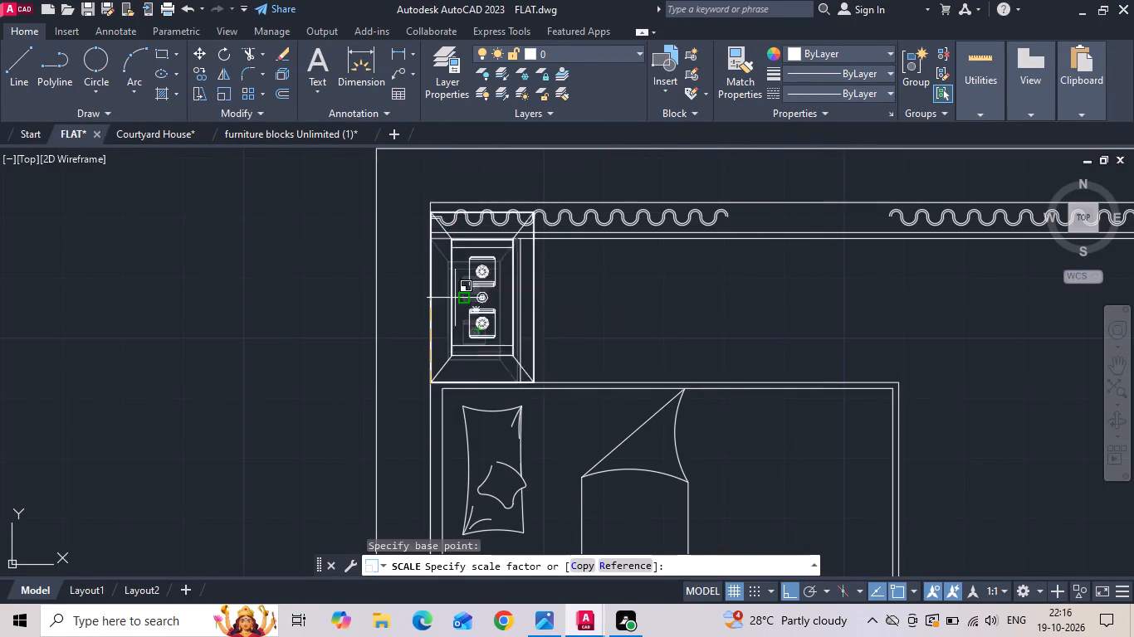
pyautogui.click(442, 312)
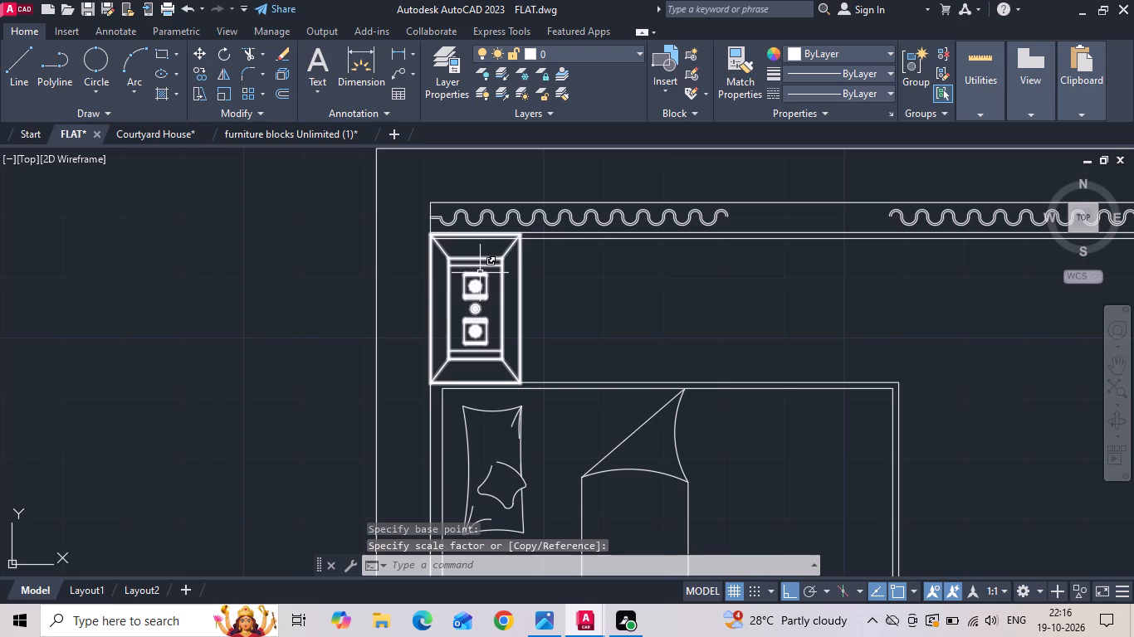
# Shrink the lamp block slightly freehand about a point near its centre.
pyautogui.click(480, 272)
pyautogui.rightClick(480, 272)
pyautogui.click(497, 305)
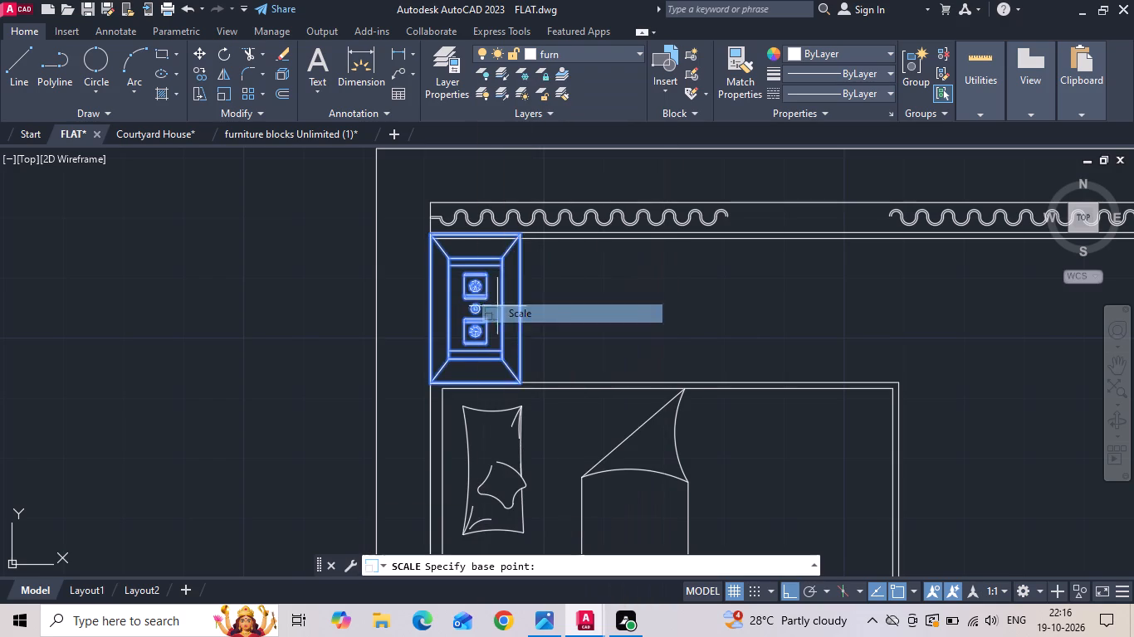
pyautogui.moveTo(491, 284); pyautogui.dragTo(491, 297)
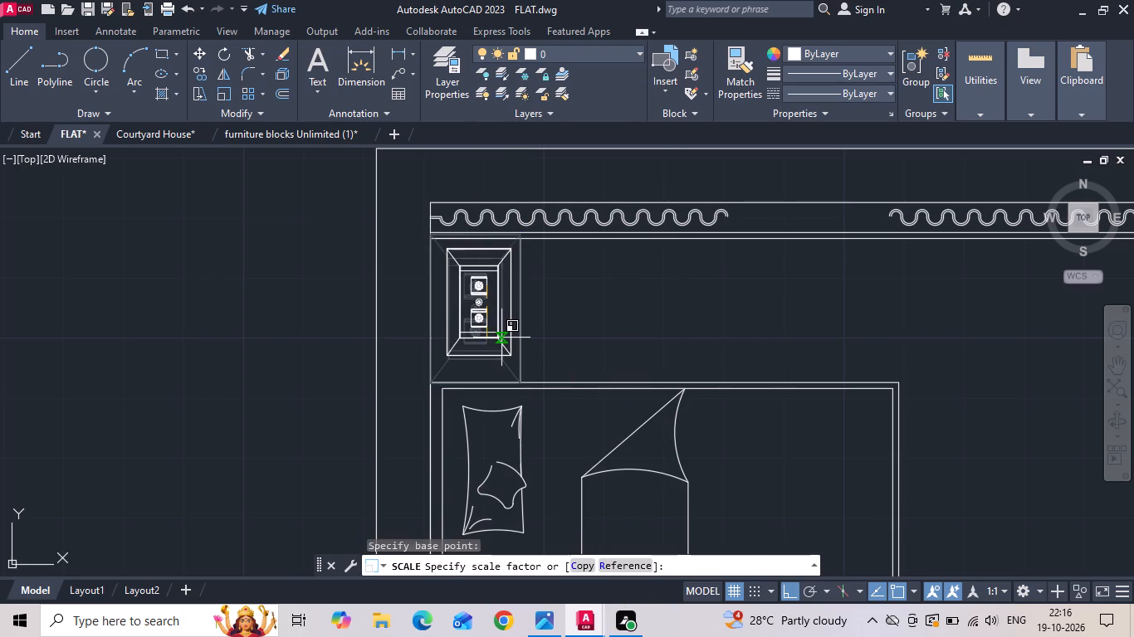
pyautogui.click(557, 309)
# Move the lamp block by its northeast corner onto the northeast corner of the bedside table.
pyautogui.scroll(3, 477, 240)
pyautogui.scroll(3, 609, 231)
pyautogui.click(664, 259)
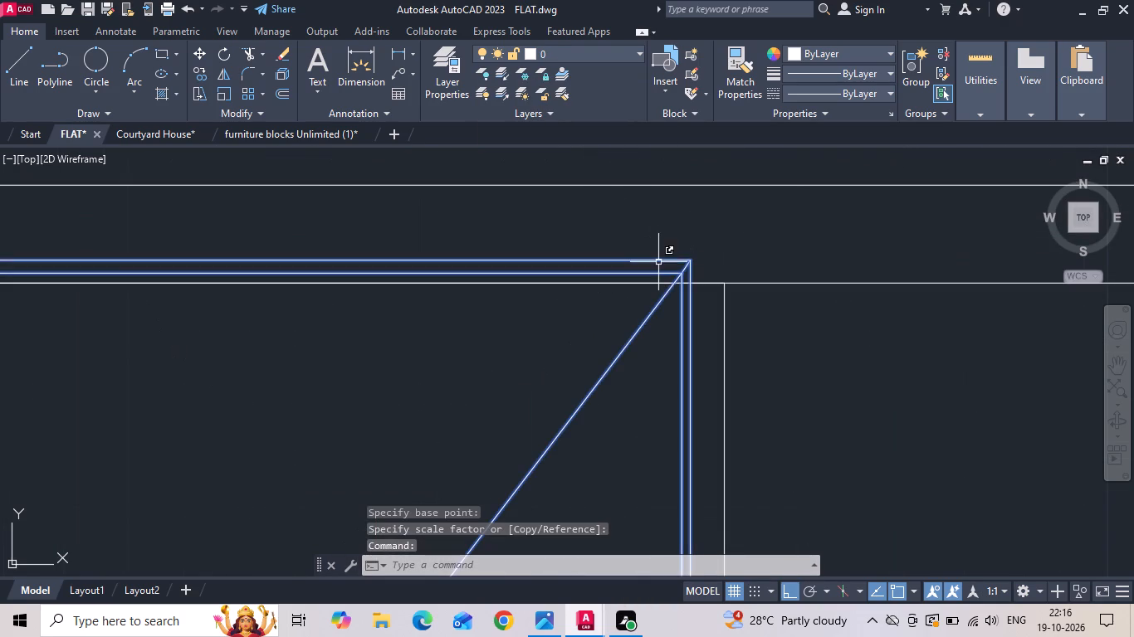
pyautogui.rightClick(654, 263)
pyautogui.click(688, 281)
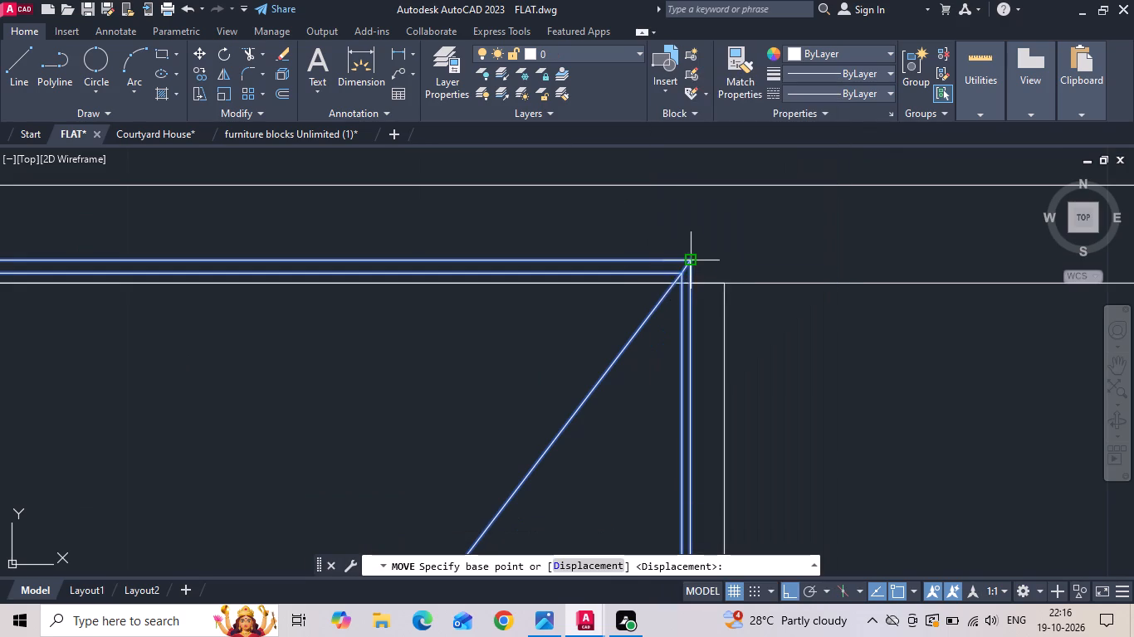
pyautogui.click(692, 261)
pyautogui.click(722, 284)
# Move the lamp block south by its south edge midpoint onto the bedside table's south edge.
pyautogui.scroll(-6, 631, 221)
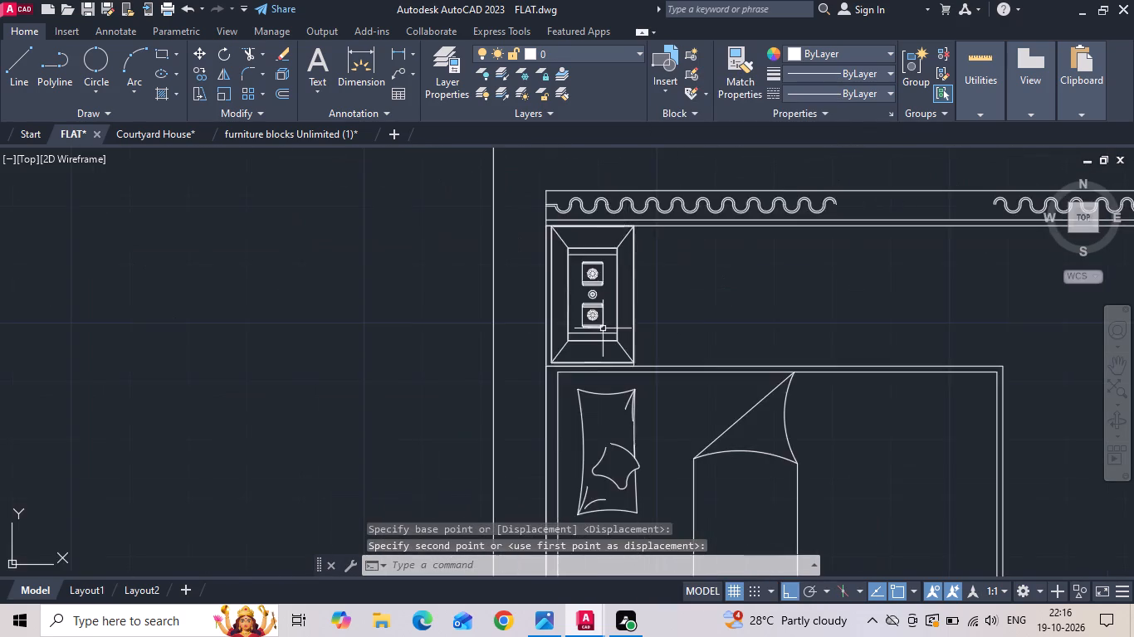
pyautogui.scroll(3, 604, 355)
pyautogui.scroll(2, 672, 398)
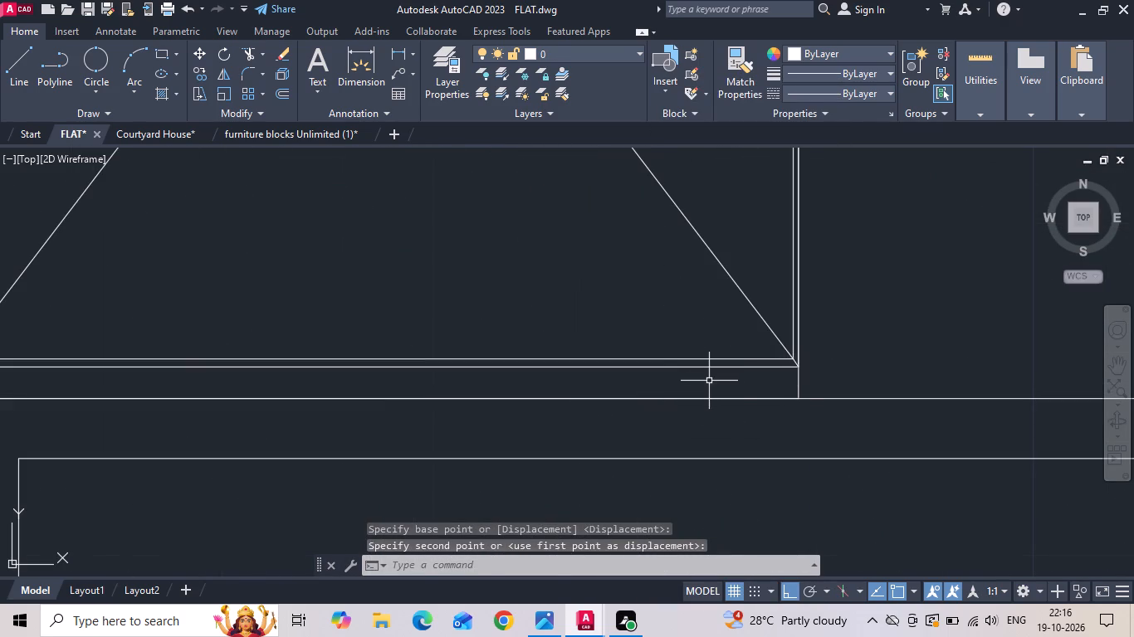
pyautogui.click(700, 379)
pyautogui.click(626, 318)
pyautogui.rightClick(624, 318)
pyautogui.click(679, 274)
pyautogui.scroll(-1, 672, 299)
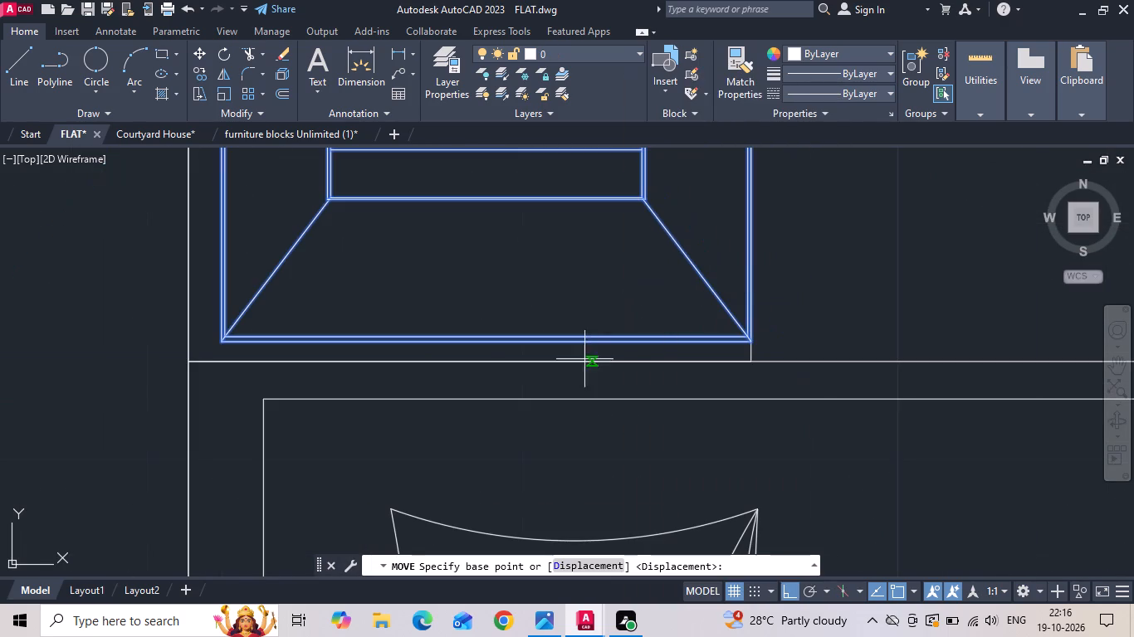
pyautogui.click(487, 343)
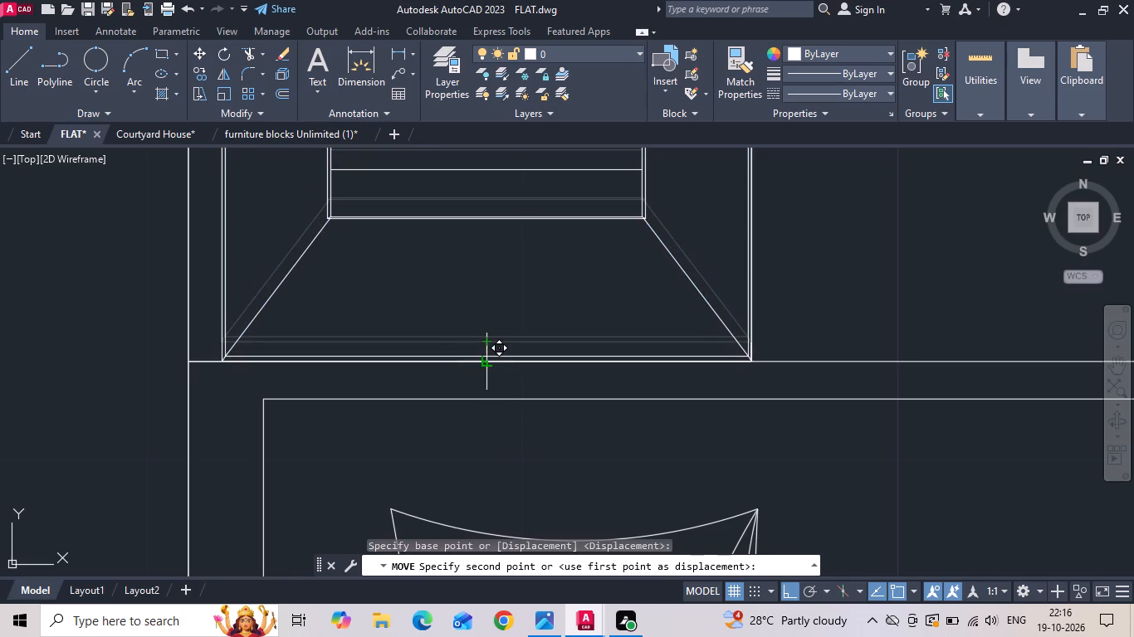
pyautogui.click(491, 363)
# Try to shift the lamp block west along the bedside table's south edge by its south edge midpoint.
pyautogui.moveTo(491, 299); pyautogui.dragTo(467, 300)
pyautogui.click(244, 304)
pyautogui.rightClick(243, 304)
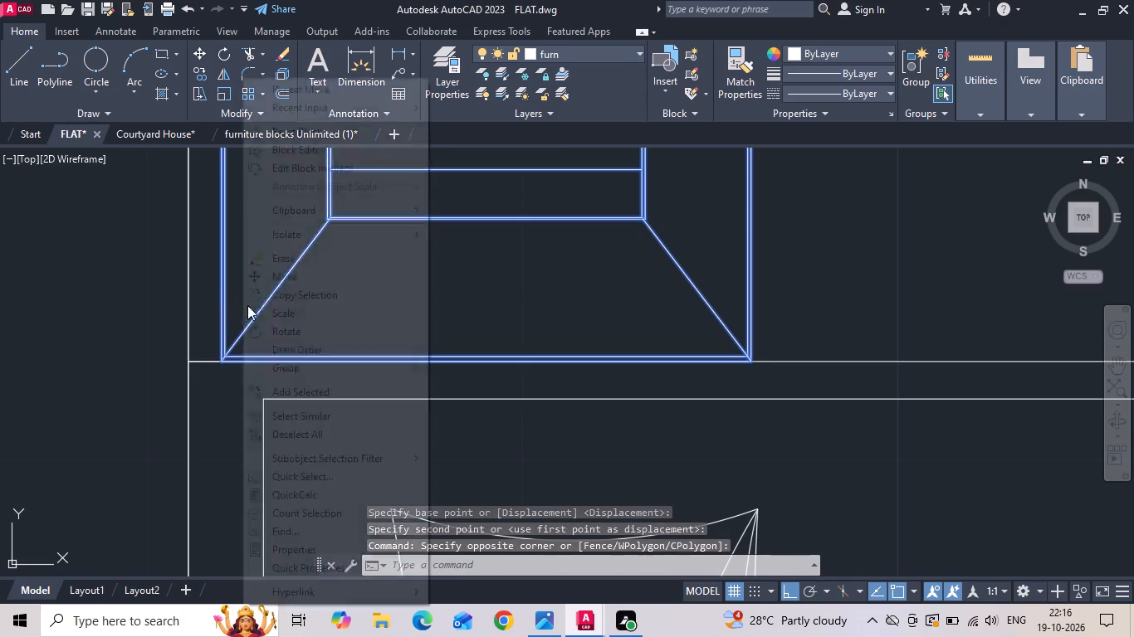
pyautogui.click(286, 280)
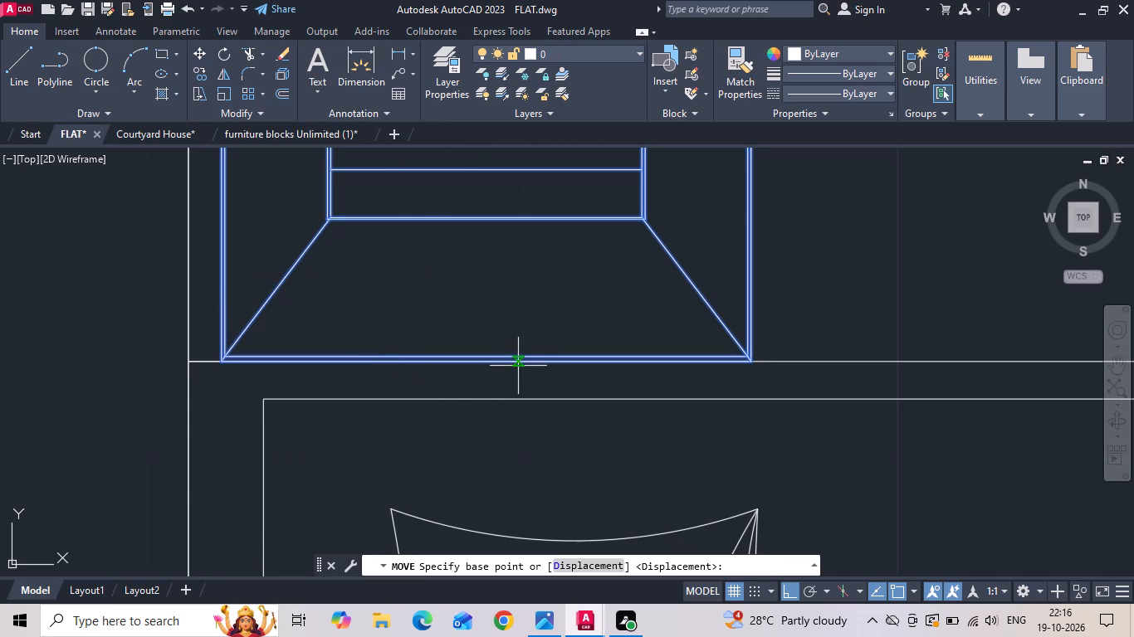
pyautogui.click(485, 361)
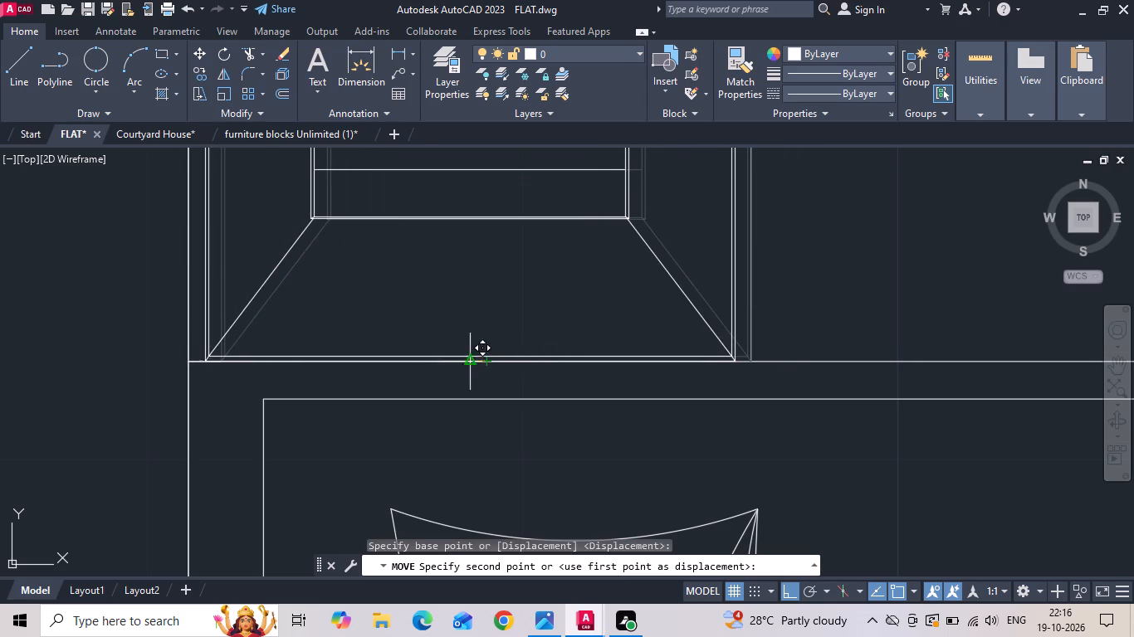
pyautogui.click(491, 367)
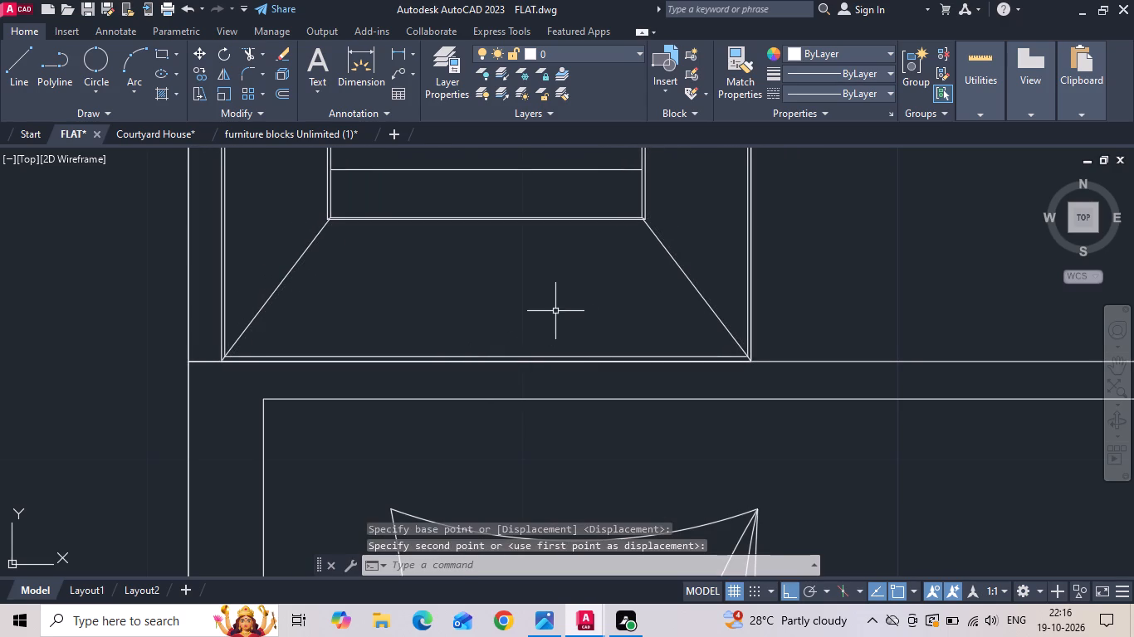
# Move the lamp block about 0.4" west freehand to centre it east-west on the bedside table.
pyautogui.scroll(-1, 538, 327)
pyautogui.click(378, 301)
pyautogui.rightClick(374, 299)
pyautogui.click(421, 278)
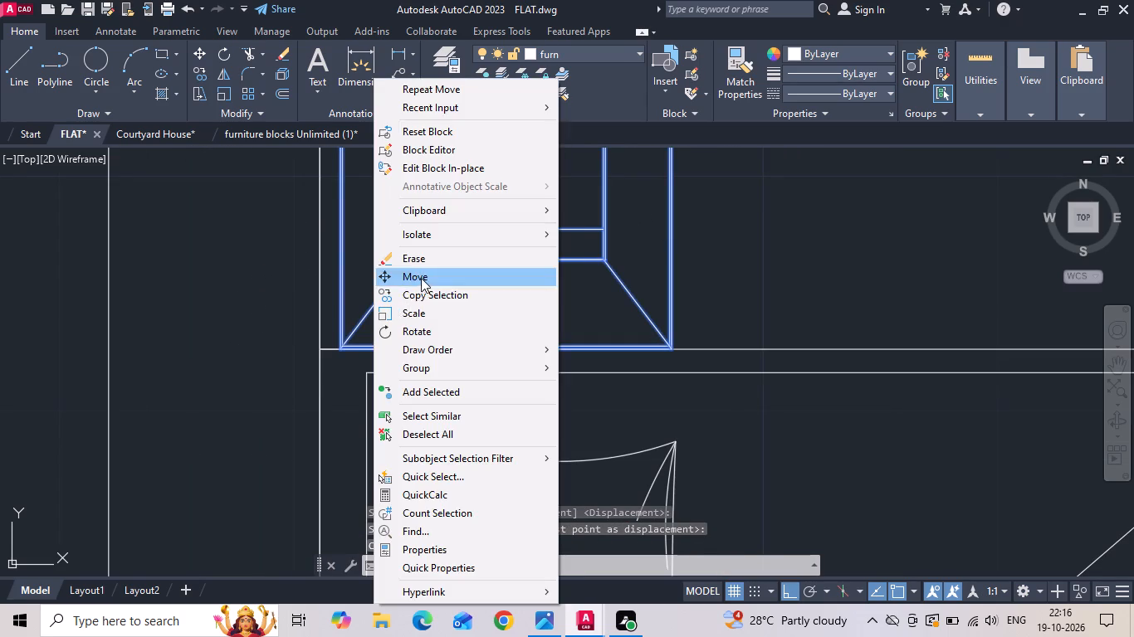
pyautogui.click(918, 280)
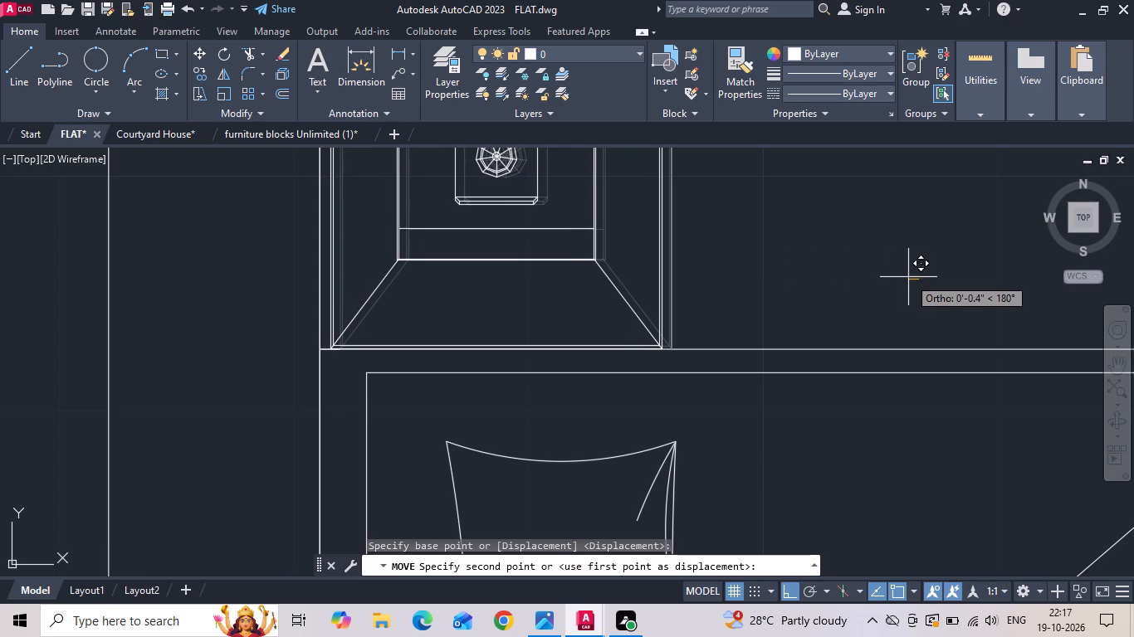
pyautogui.click(908, 277)
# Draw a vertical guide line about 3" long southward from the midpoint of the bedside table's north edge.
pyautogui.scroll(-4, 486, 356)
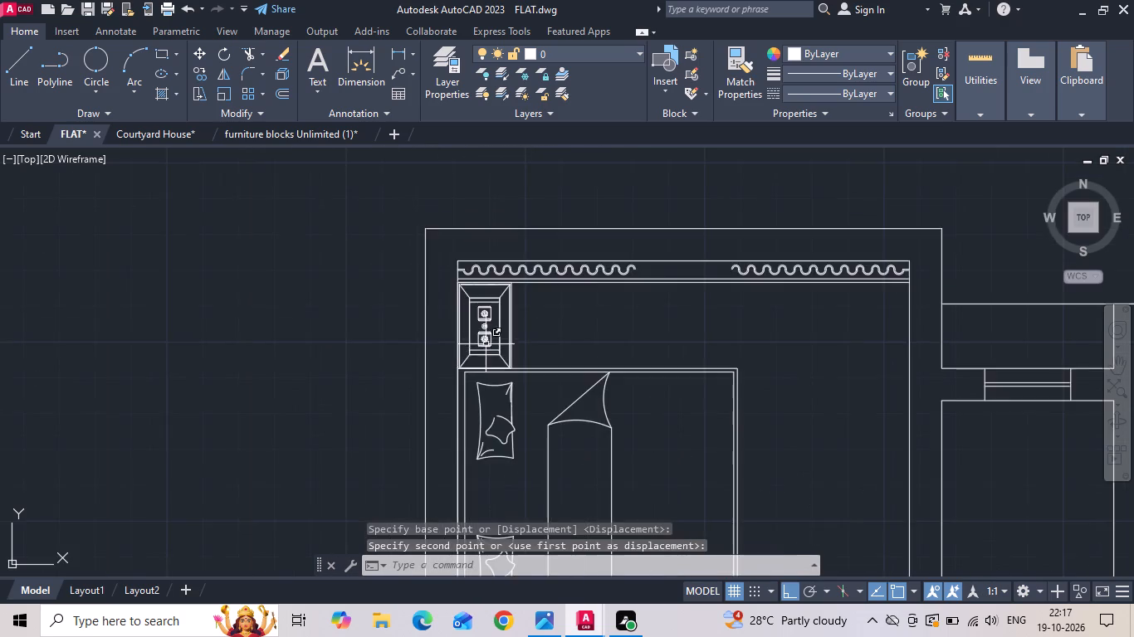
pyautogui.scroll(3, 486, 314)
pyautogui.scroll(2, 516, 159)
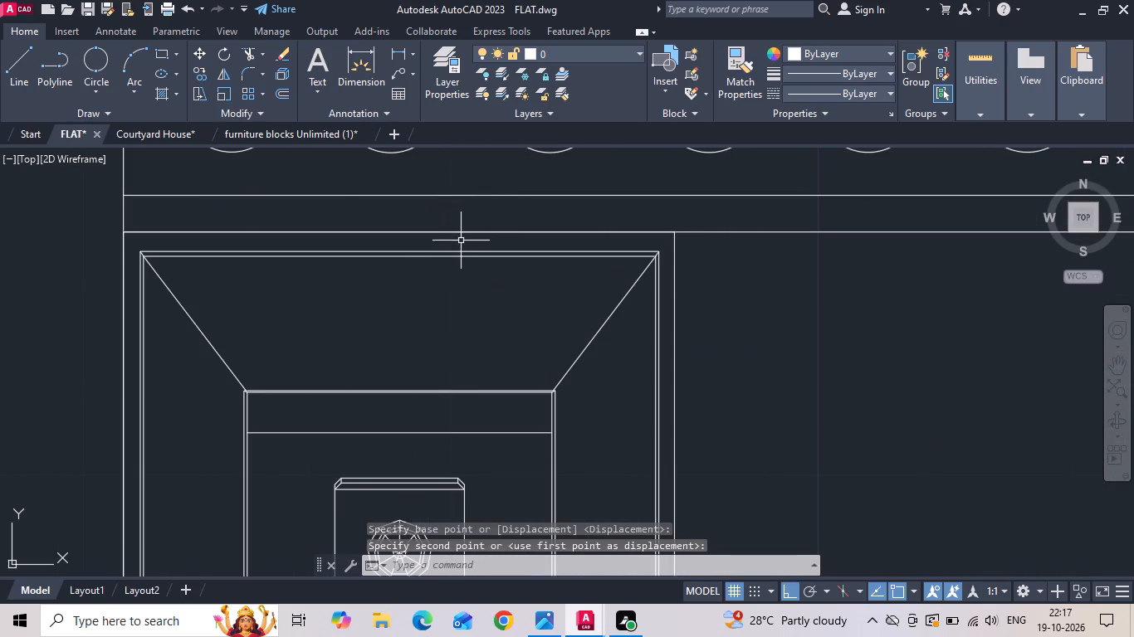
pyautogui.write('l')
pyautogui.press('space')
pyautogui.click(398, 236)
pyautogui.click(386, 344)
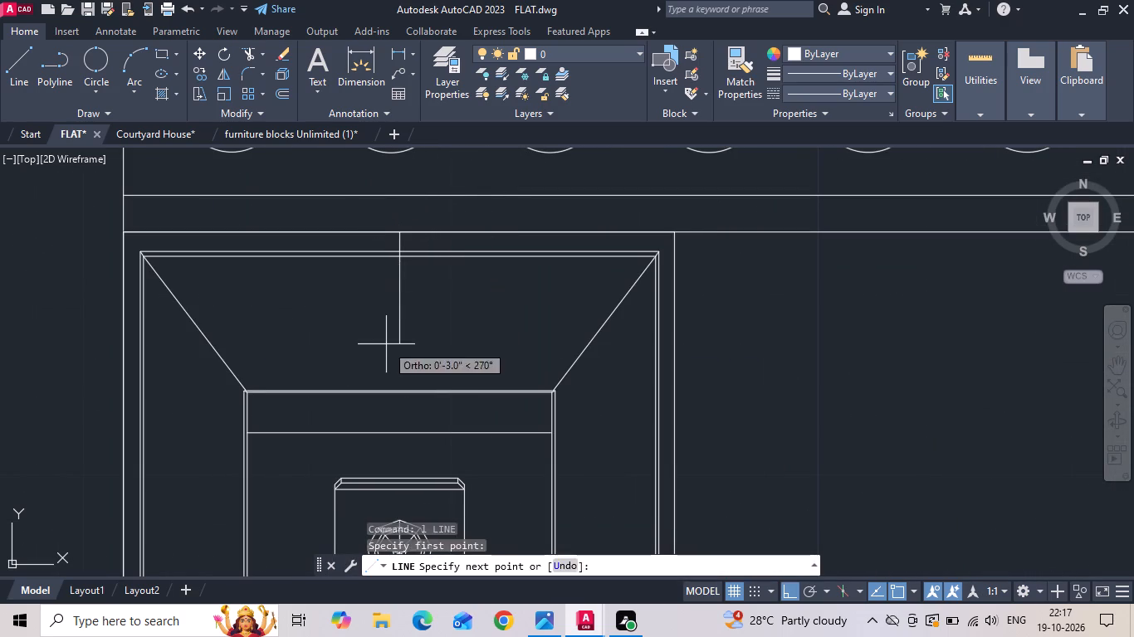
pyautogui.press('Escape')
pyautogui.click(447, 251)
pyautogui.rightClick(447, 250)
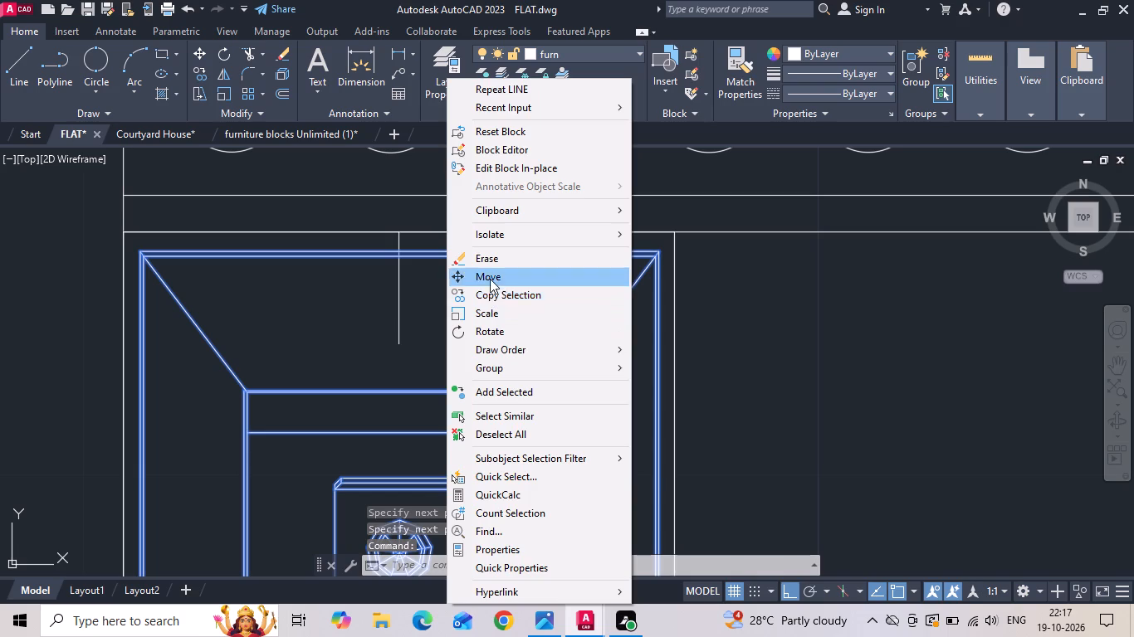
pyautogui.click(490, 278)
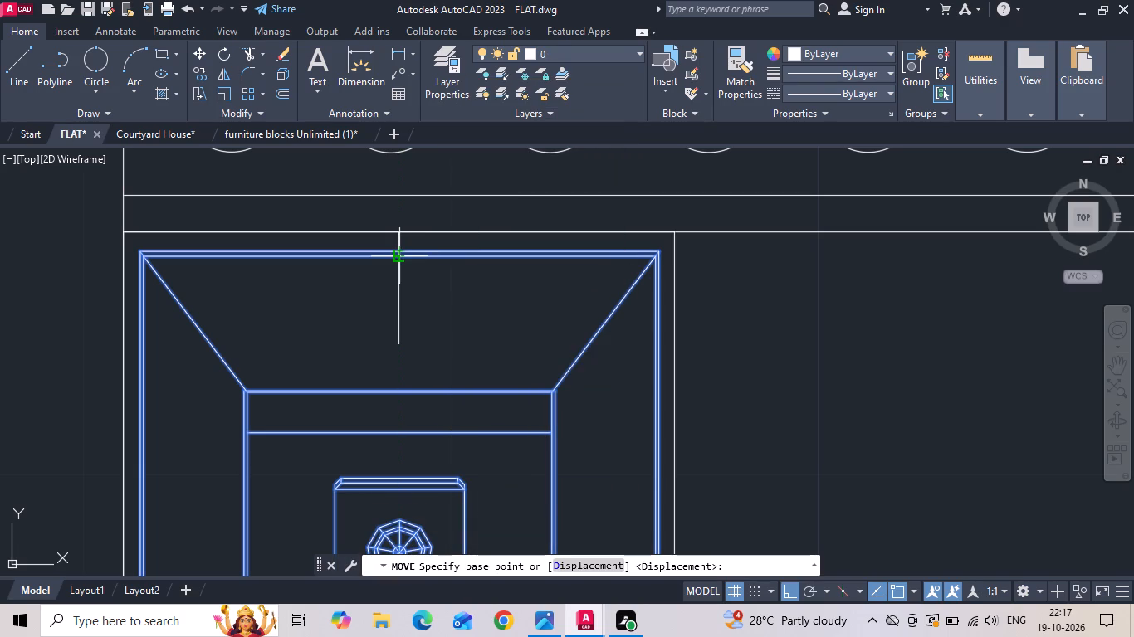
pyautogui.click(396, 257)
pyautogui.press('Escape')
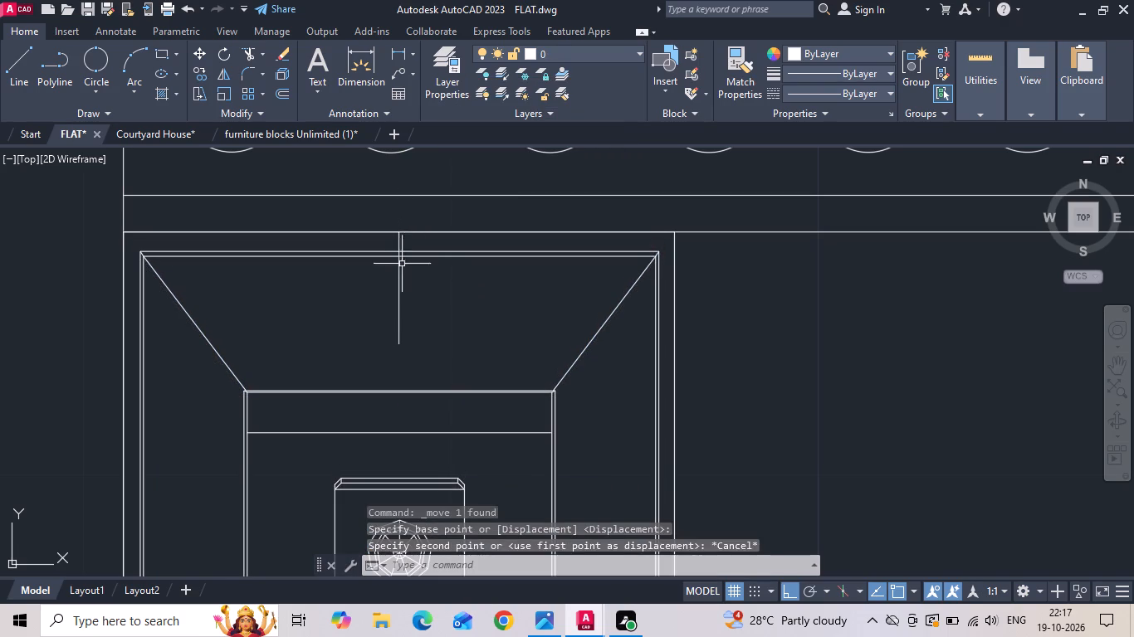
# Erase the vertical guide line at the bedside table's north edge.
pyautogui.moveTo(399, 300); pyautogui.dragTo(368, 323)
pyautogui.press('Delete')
# Move the lamp block slightly north freehand to centre it north-south on the north bedside table.
pyautogui.click(361, 327)
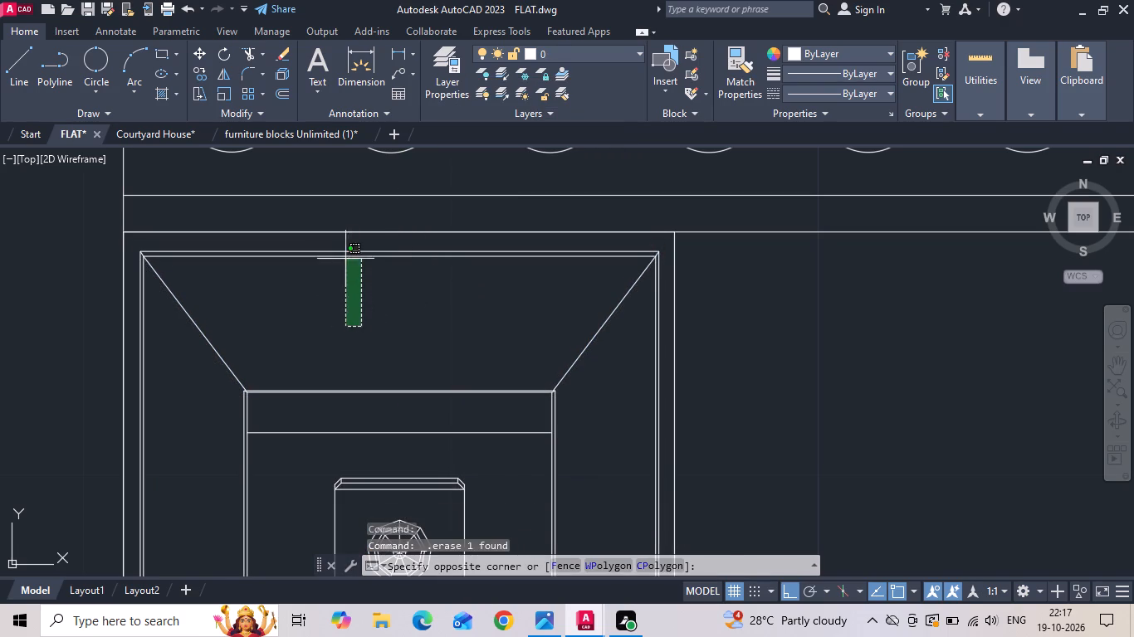
pyautogui.click(342, 252)
pyautogui.rightClick(342, 252)
pyautogui.click(381, 279)
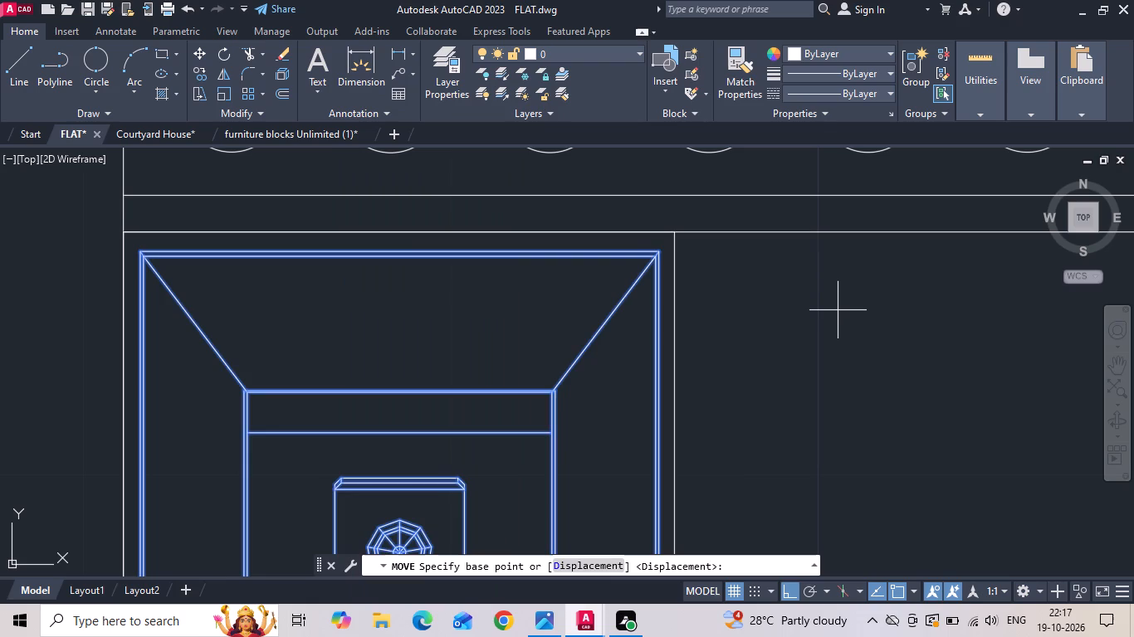
pyautogui.click(838, 311)
pyautogui.click(838, 301)
# Copy the lamp block to the south bedside table, from the north table's northwest corner to the south table's northwest corner.
pyautogui.scroll(-2, 595, 253)
pyautogui.moveTo(568, 299); pyautogui.dragTo(546, 331)
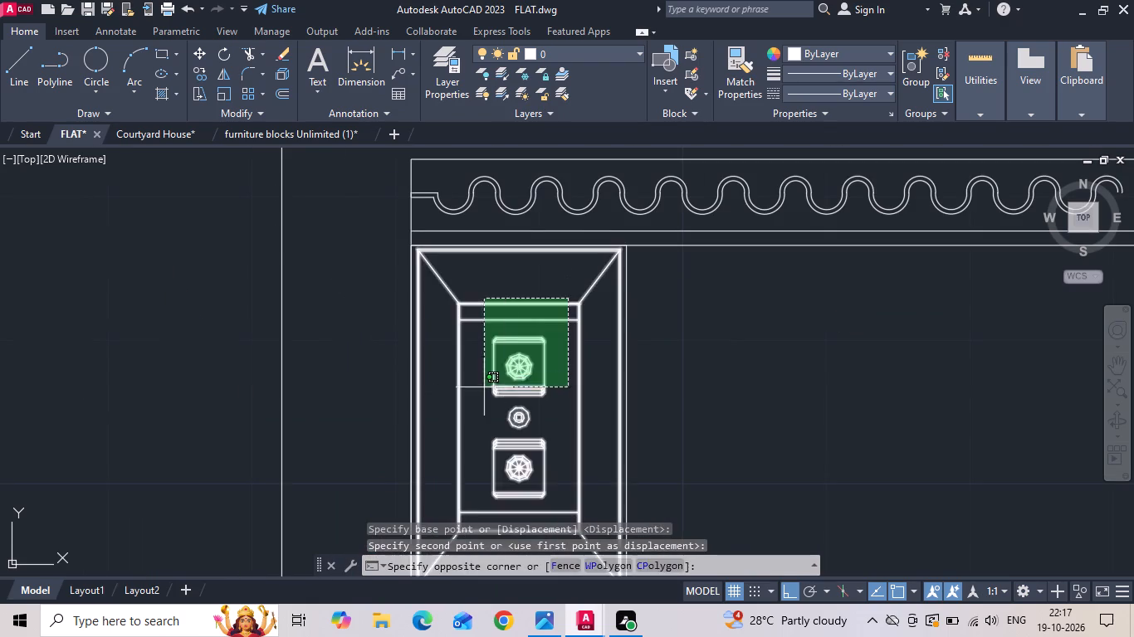
pyautogui.click(483, 388)
pyautogui.scroll(-3, 428, 219)
pyautogui.rightClick(545, 267)
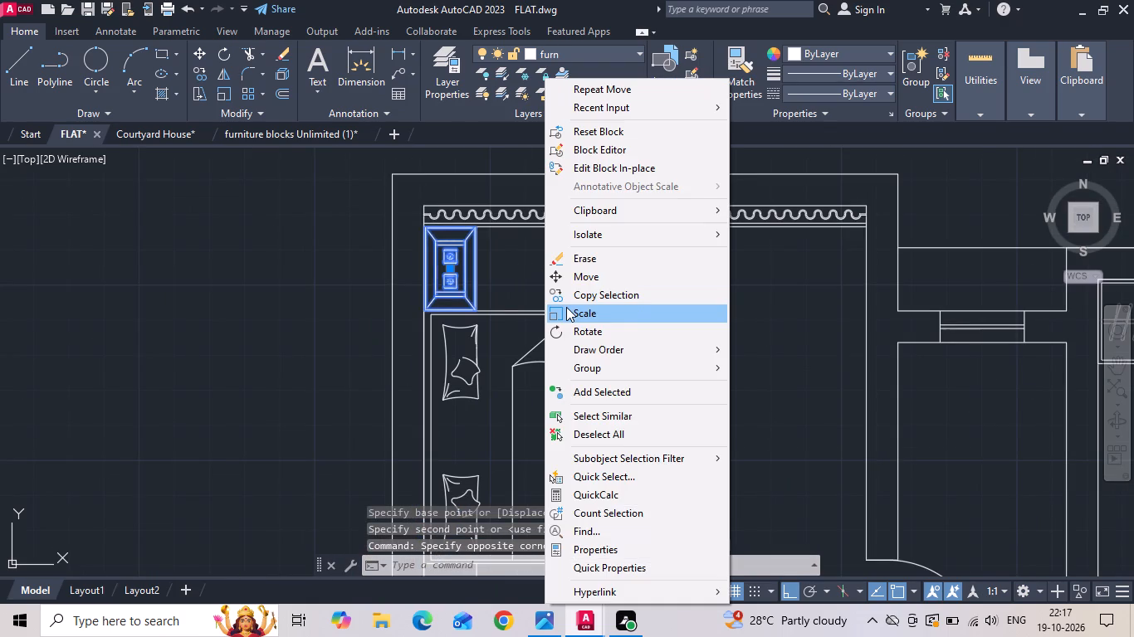
pyautogui.click(571, 301)
pyautogui.scroll(1, 376, 208)
pyautogui.scroll(4, 492, 236)
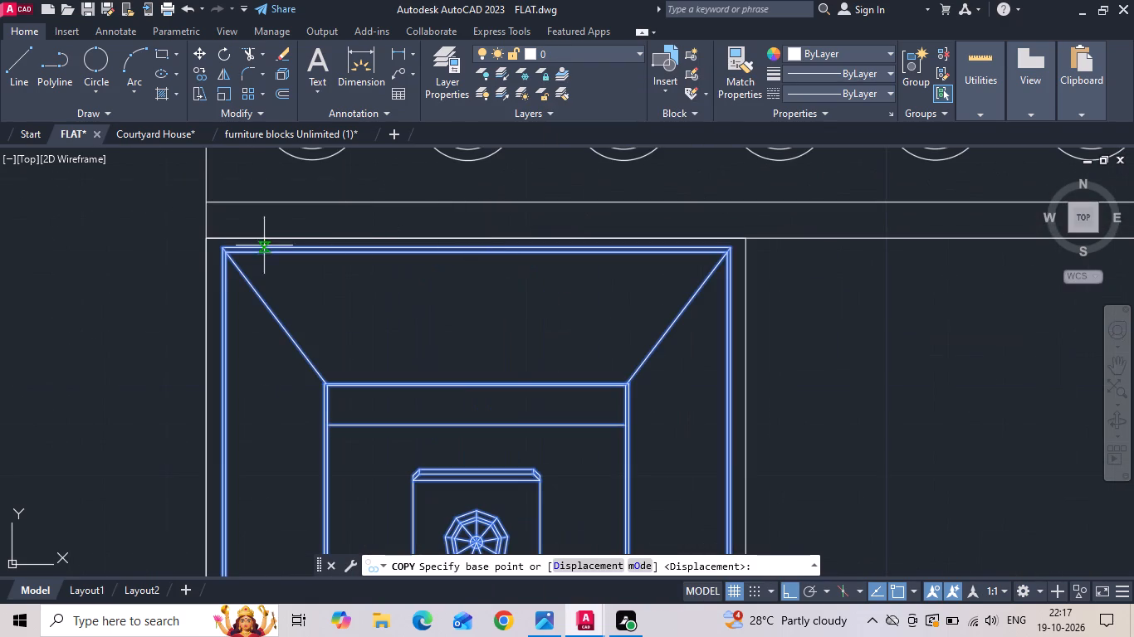
pyautogui.moveTo(208, 241); pyautogui.dragTo(215, 238)
pyautogui.scroll(-4, 327, 163)
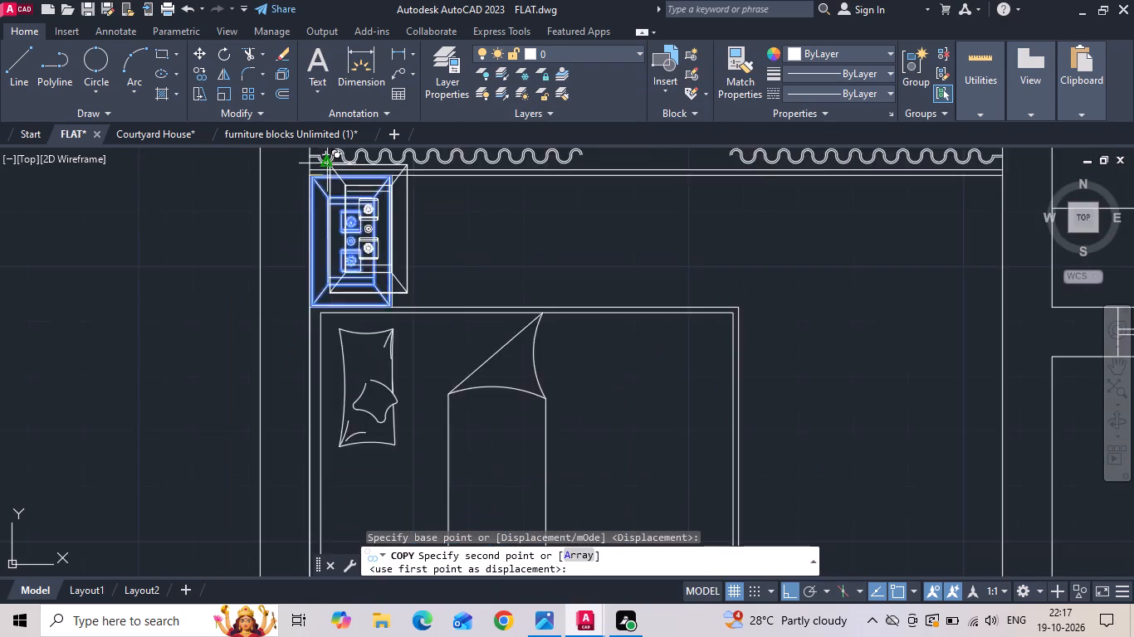
pyautogui.scroll(-2, 327, 163)
pyautogui.middleClick(308, 343)
pyautogui.scroll(7, 309, 379)
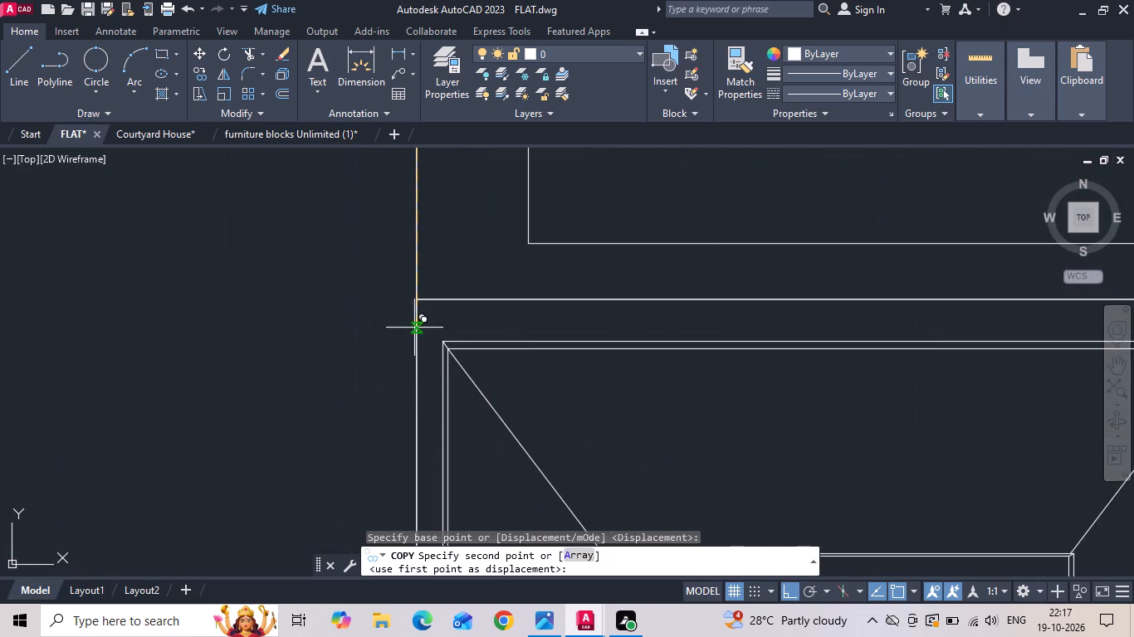
pyautogui.click(418, 300)
pyautogui.press('Escape')
# Save the drawing.
pyautogui.hotkey('ctrl', 's')
pyautogui.hotkey('ctrl', 's')
pyautogui.hotkey('ctrl', 's')
pyautogui.hotkey('ctrl', 's')
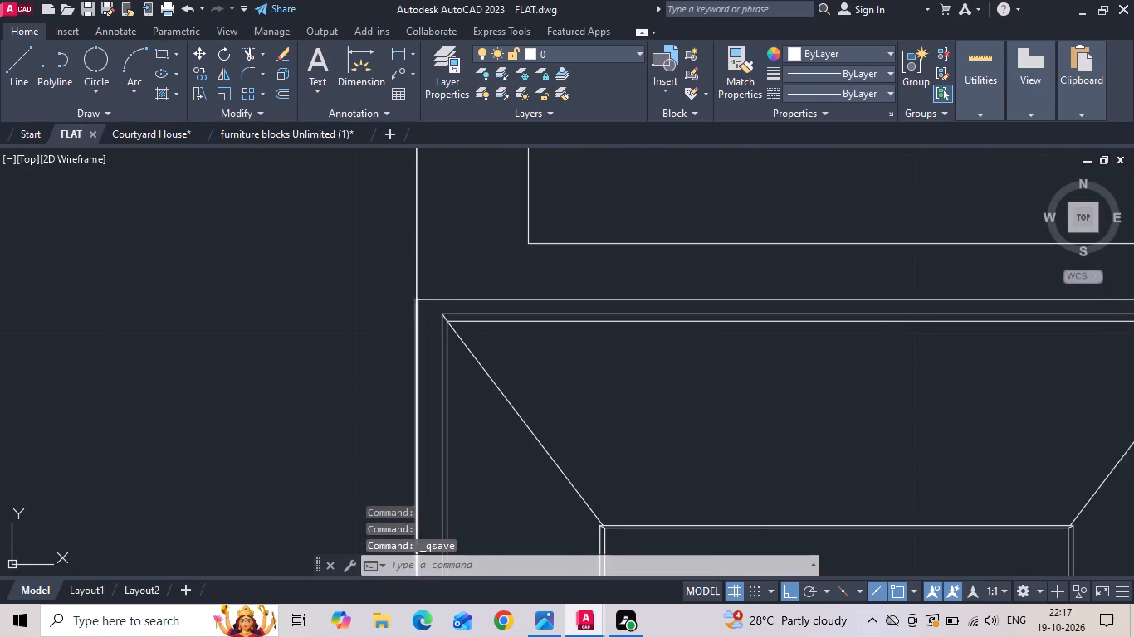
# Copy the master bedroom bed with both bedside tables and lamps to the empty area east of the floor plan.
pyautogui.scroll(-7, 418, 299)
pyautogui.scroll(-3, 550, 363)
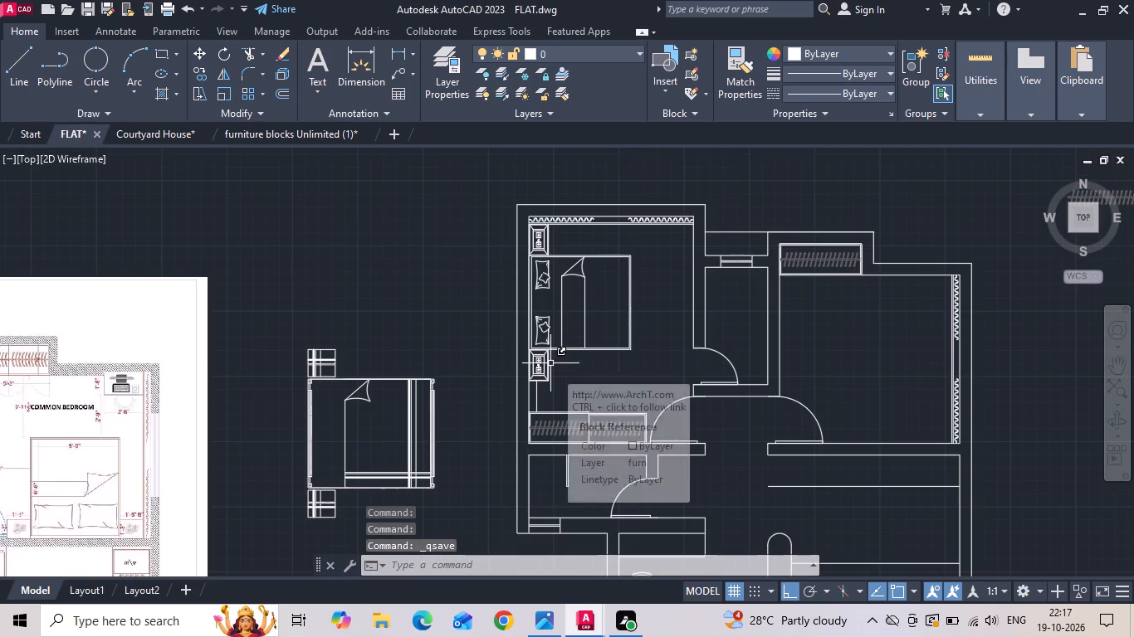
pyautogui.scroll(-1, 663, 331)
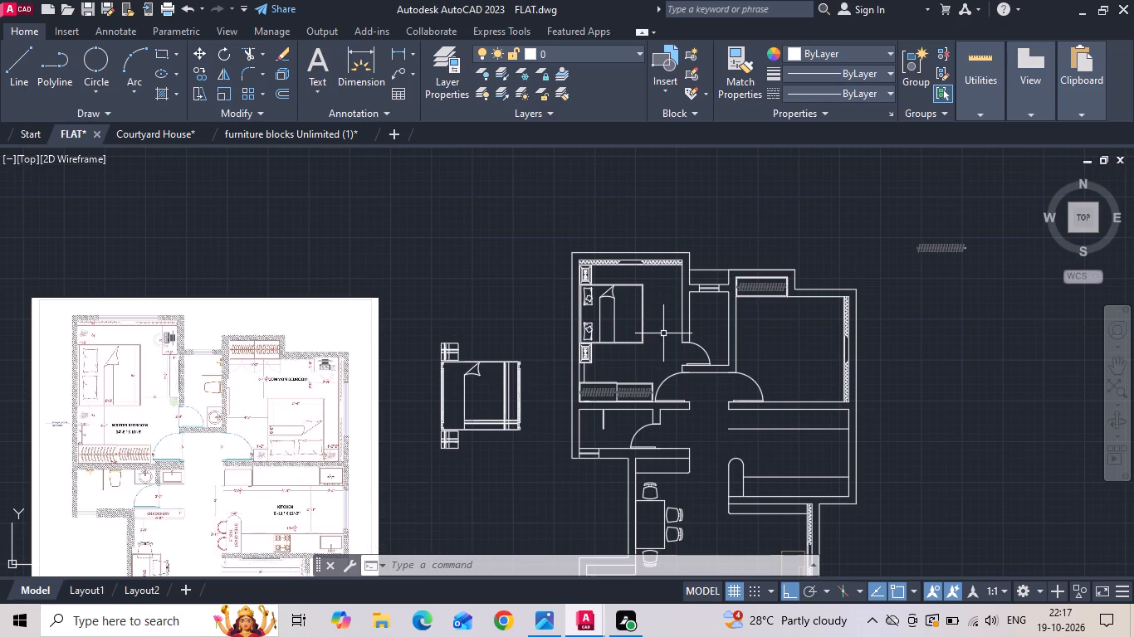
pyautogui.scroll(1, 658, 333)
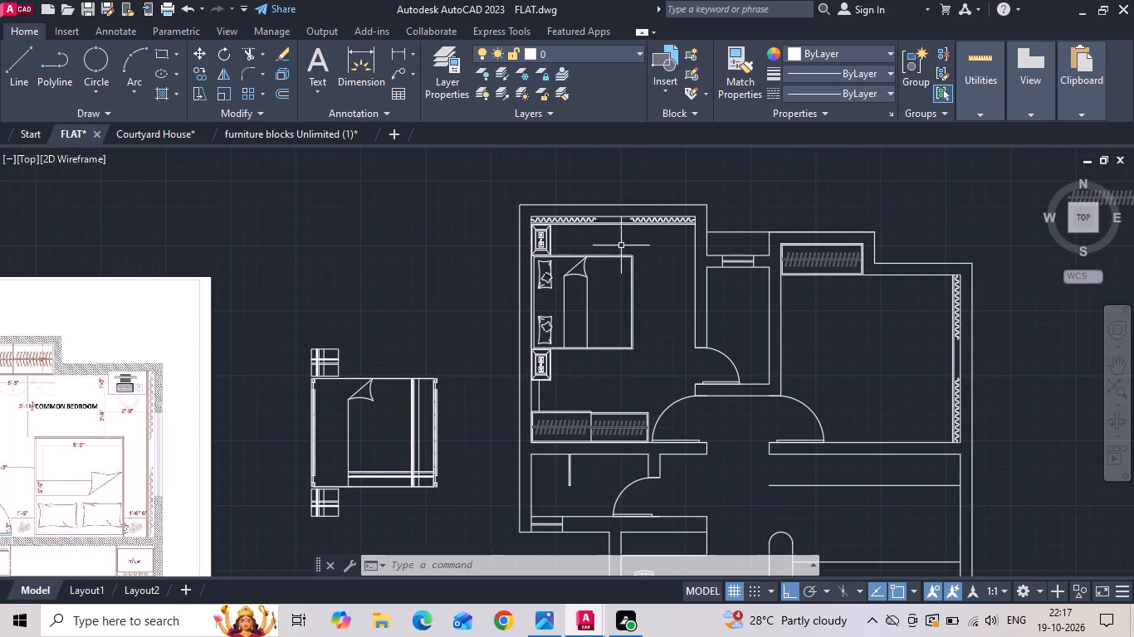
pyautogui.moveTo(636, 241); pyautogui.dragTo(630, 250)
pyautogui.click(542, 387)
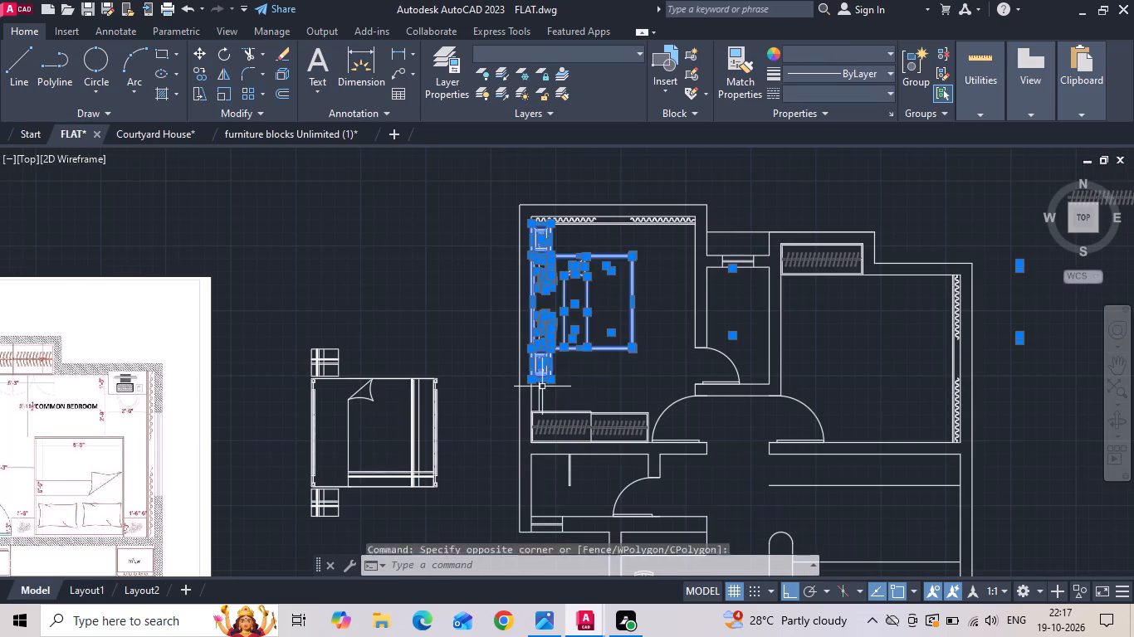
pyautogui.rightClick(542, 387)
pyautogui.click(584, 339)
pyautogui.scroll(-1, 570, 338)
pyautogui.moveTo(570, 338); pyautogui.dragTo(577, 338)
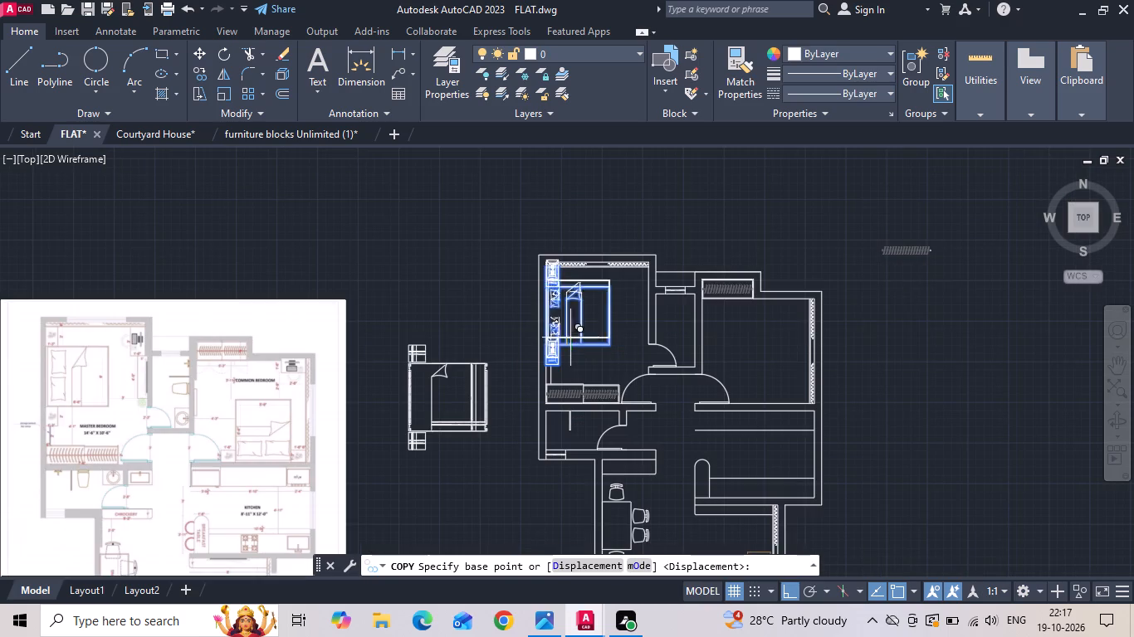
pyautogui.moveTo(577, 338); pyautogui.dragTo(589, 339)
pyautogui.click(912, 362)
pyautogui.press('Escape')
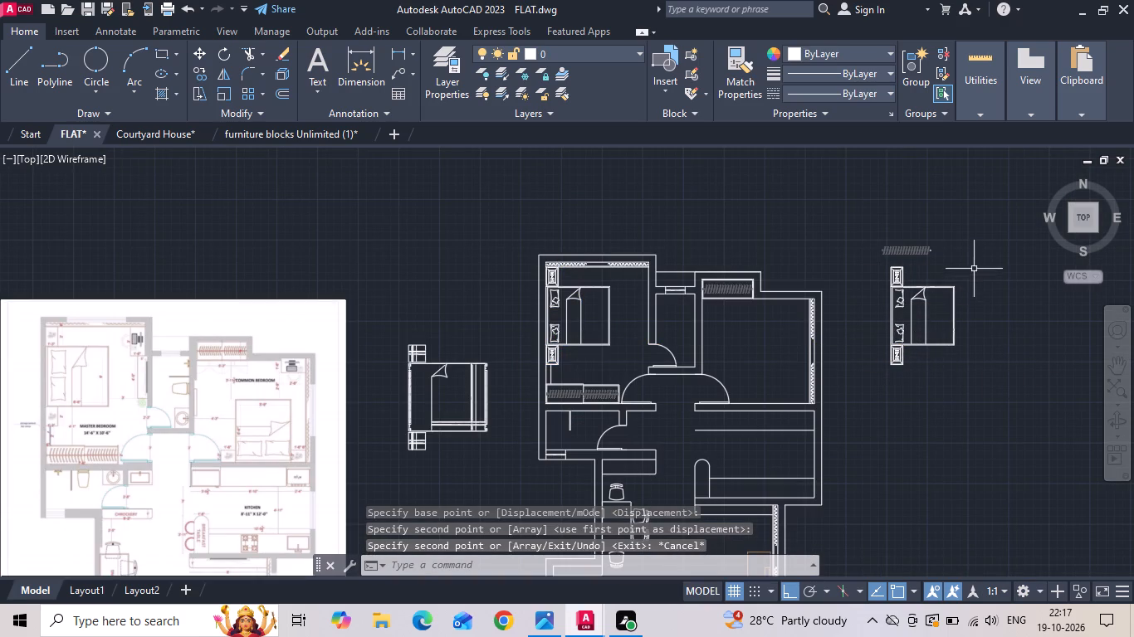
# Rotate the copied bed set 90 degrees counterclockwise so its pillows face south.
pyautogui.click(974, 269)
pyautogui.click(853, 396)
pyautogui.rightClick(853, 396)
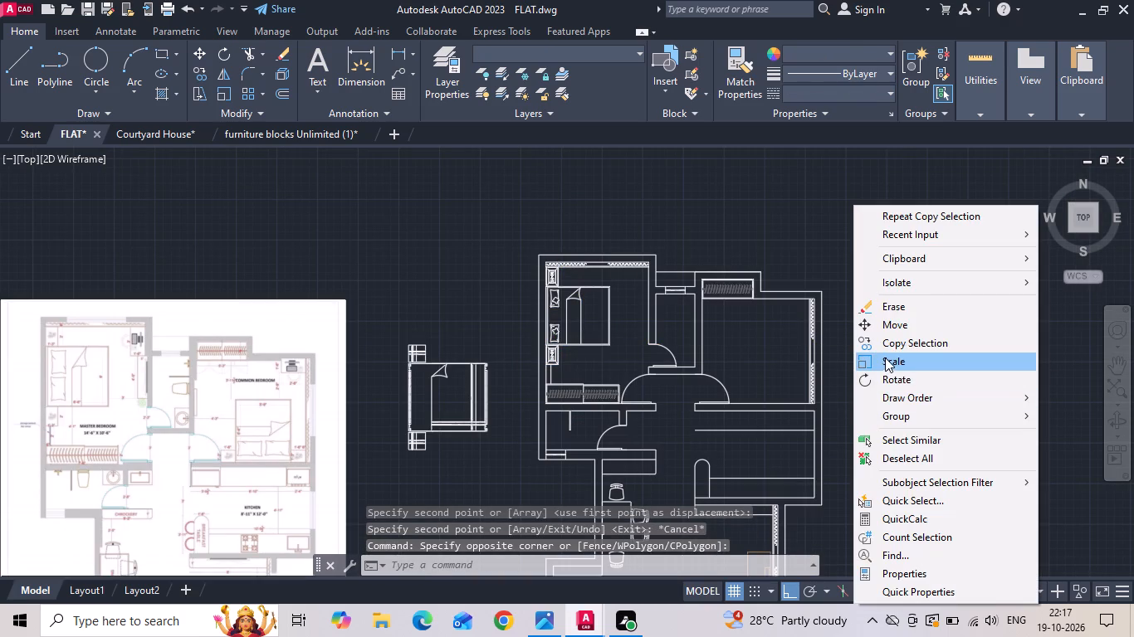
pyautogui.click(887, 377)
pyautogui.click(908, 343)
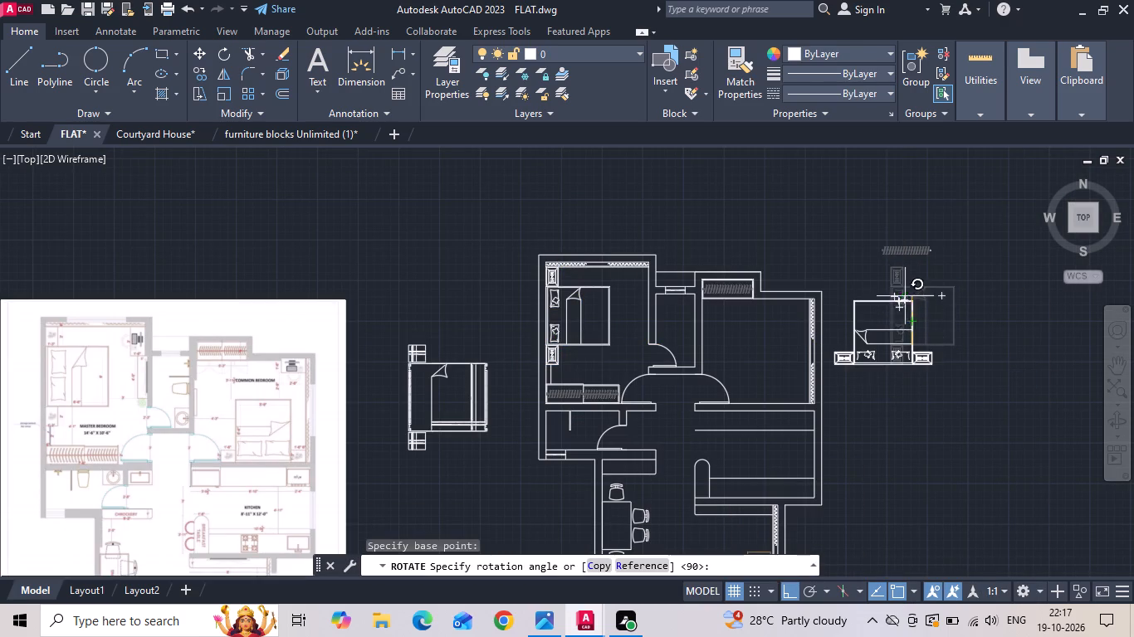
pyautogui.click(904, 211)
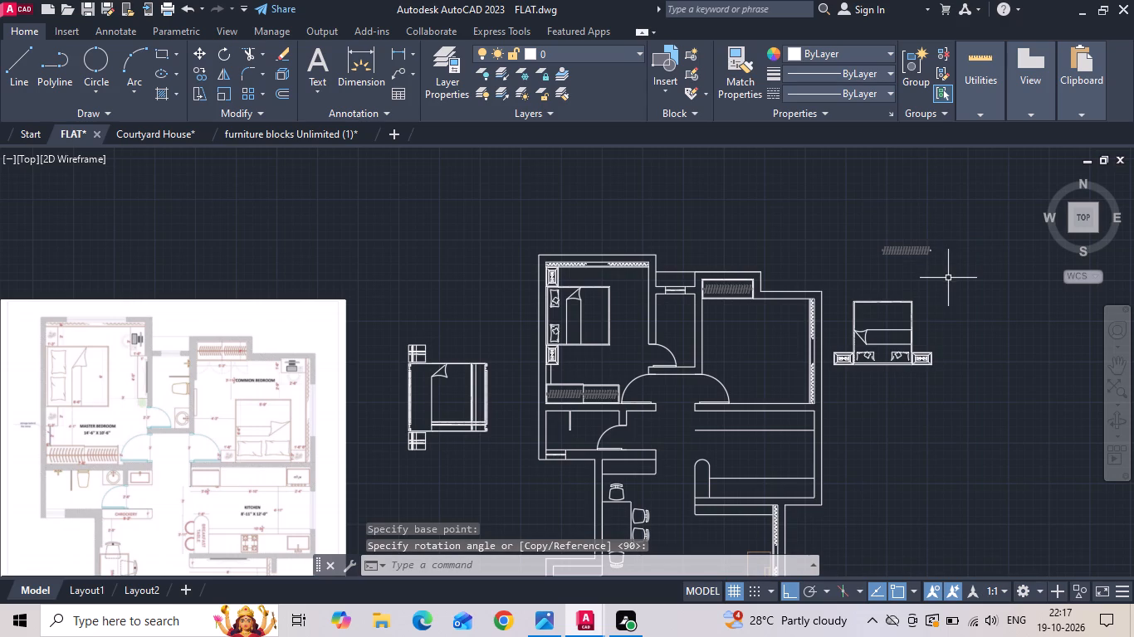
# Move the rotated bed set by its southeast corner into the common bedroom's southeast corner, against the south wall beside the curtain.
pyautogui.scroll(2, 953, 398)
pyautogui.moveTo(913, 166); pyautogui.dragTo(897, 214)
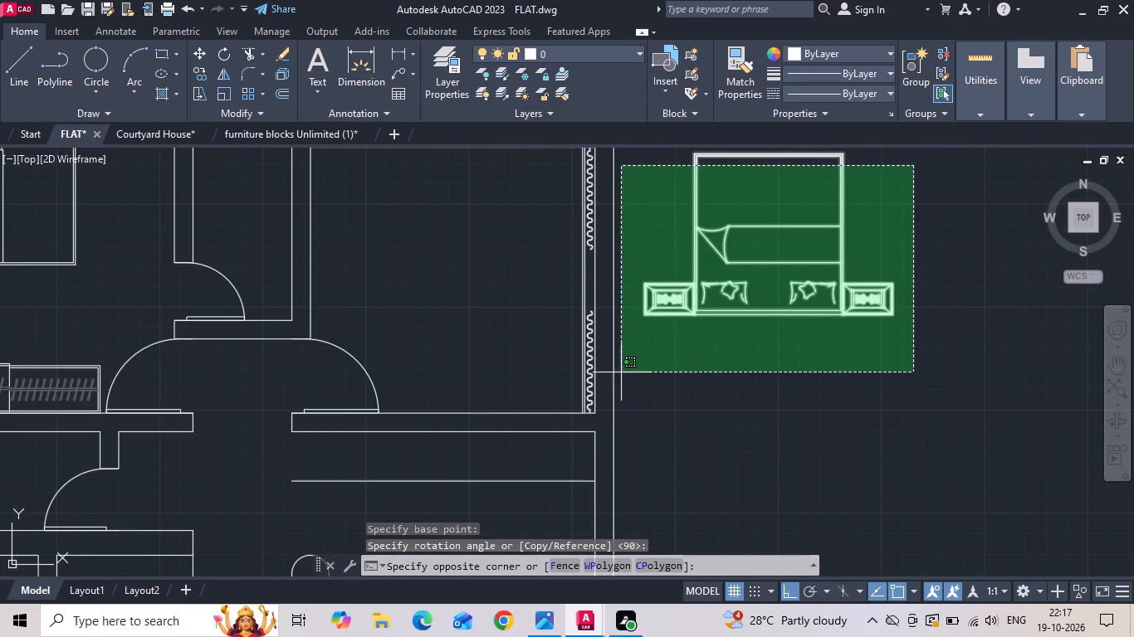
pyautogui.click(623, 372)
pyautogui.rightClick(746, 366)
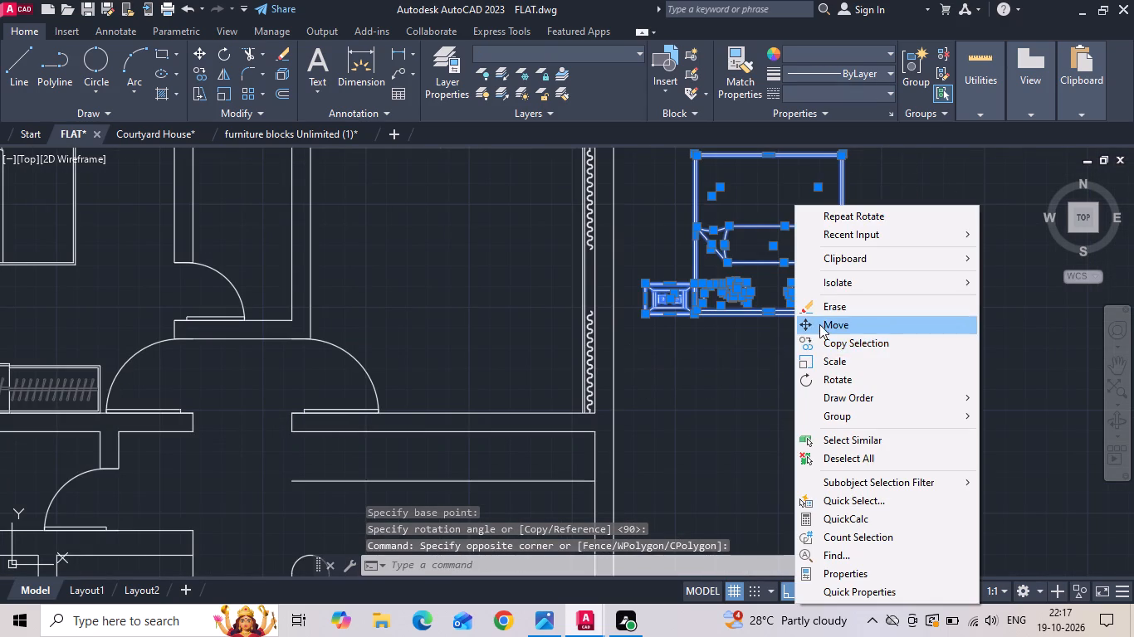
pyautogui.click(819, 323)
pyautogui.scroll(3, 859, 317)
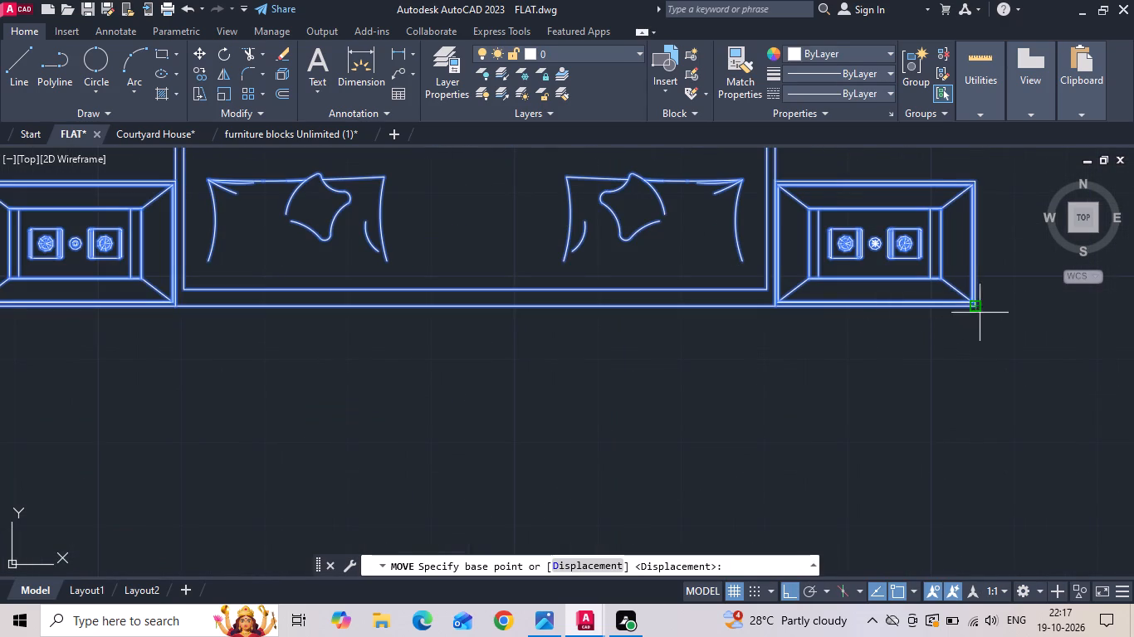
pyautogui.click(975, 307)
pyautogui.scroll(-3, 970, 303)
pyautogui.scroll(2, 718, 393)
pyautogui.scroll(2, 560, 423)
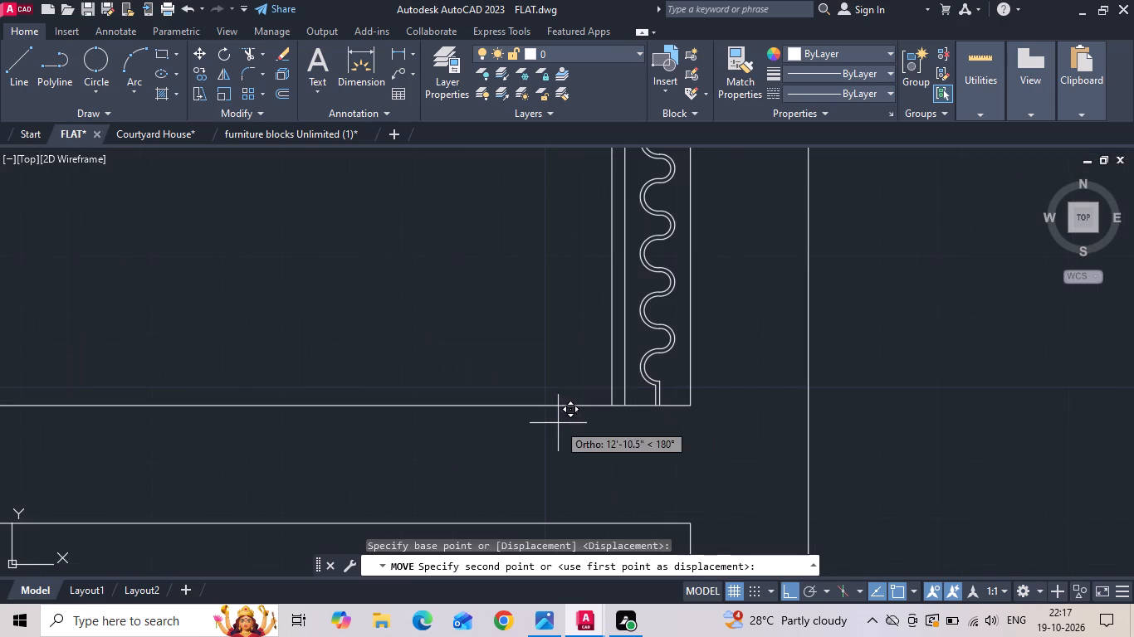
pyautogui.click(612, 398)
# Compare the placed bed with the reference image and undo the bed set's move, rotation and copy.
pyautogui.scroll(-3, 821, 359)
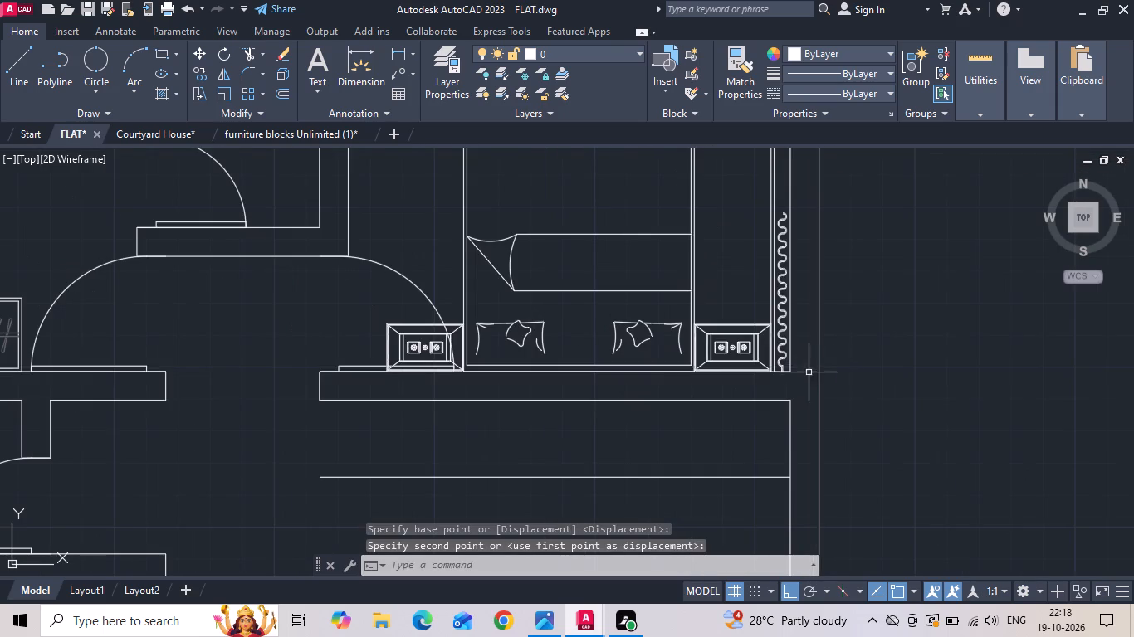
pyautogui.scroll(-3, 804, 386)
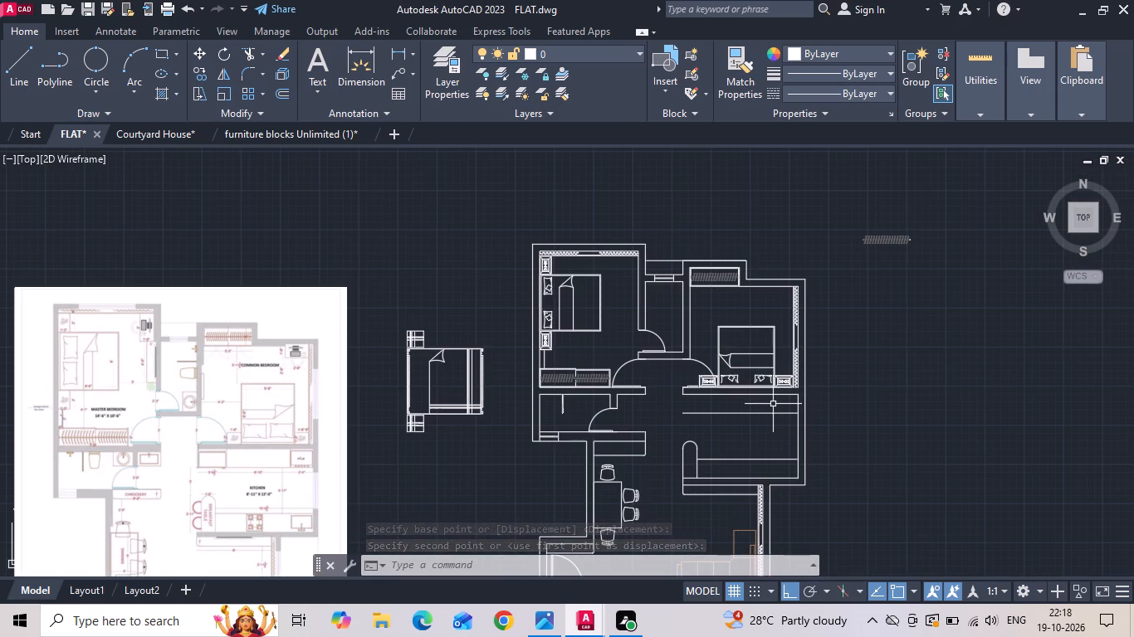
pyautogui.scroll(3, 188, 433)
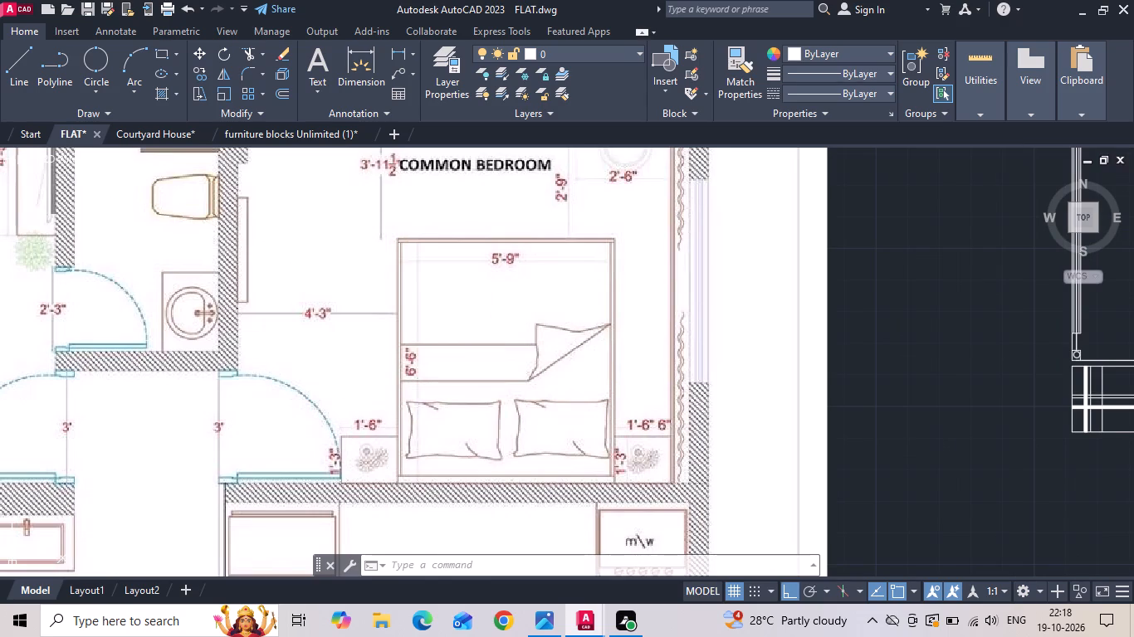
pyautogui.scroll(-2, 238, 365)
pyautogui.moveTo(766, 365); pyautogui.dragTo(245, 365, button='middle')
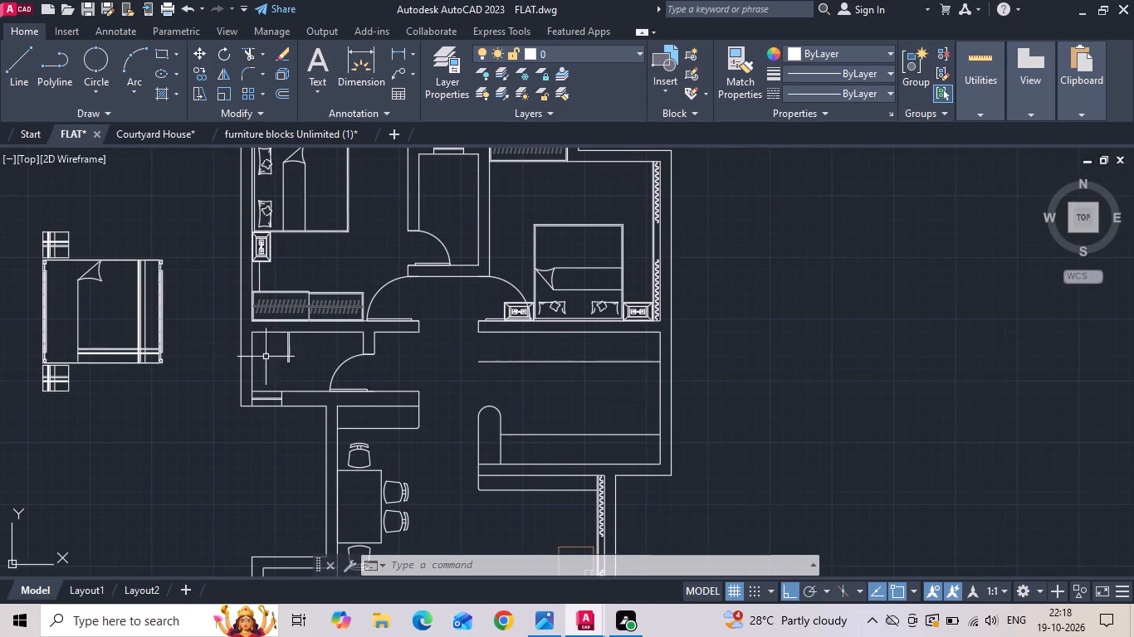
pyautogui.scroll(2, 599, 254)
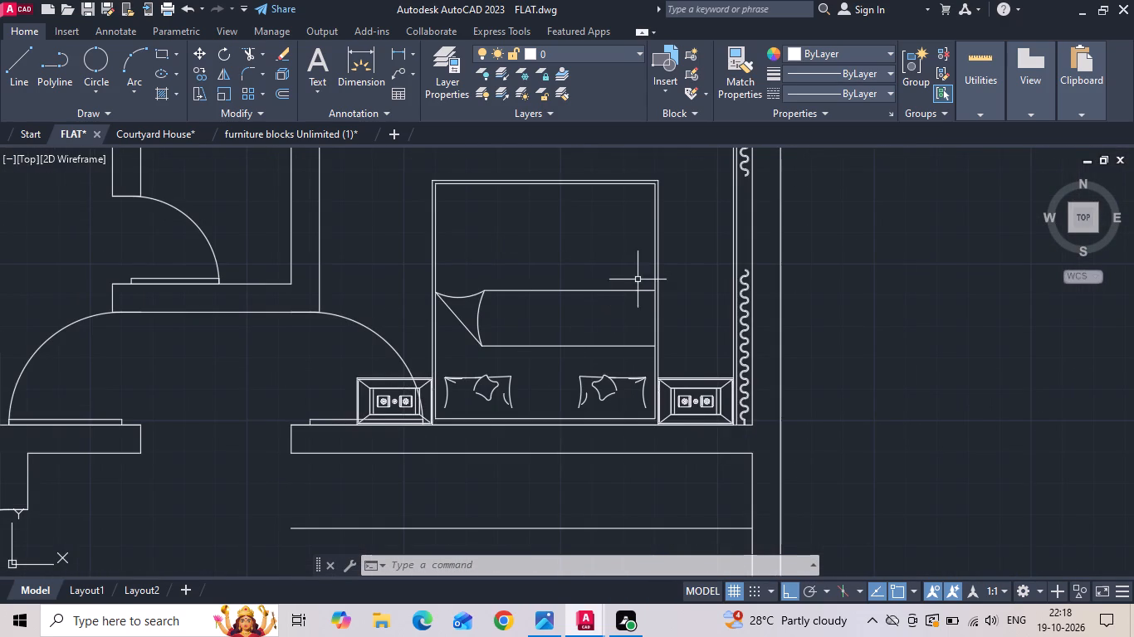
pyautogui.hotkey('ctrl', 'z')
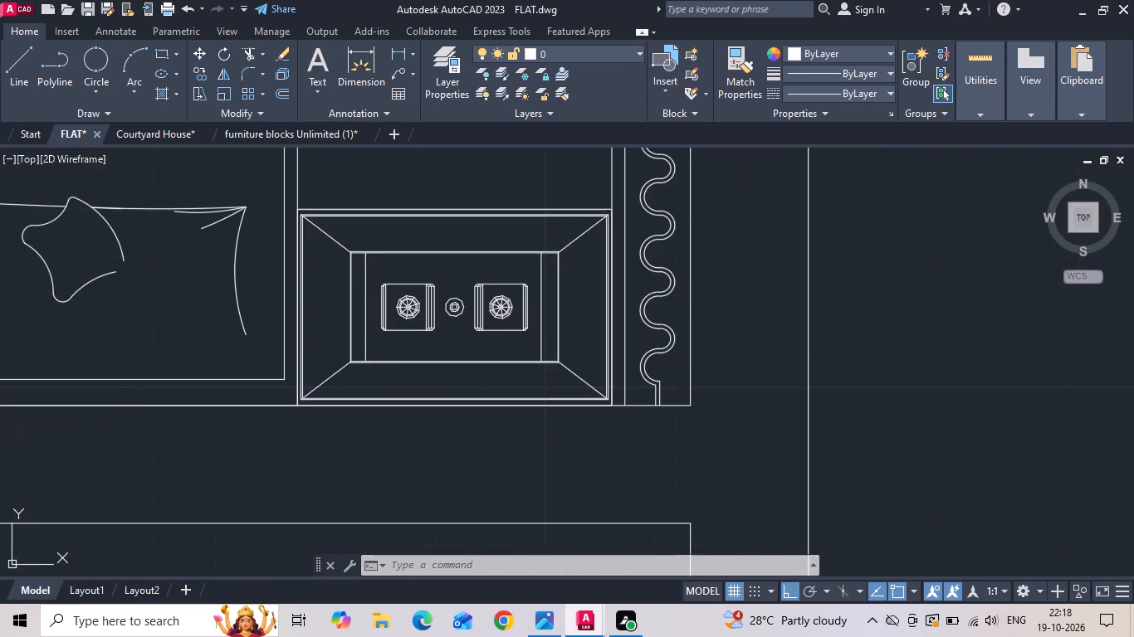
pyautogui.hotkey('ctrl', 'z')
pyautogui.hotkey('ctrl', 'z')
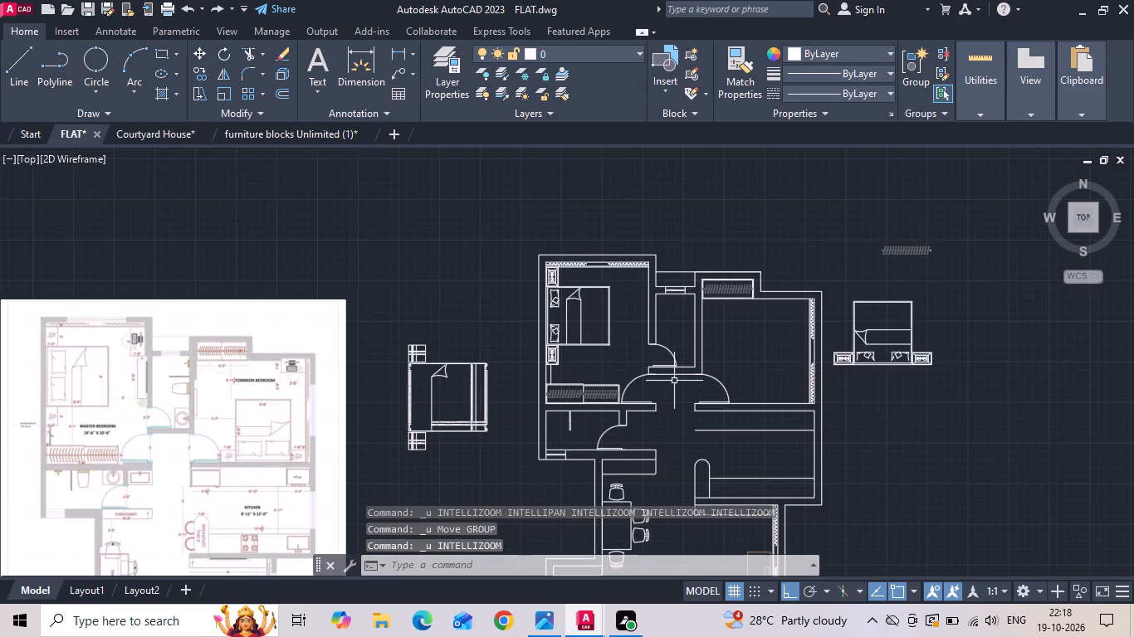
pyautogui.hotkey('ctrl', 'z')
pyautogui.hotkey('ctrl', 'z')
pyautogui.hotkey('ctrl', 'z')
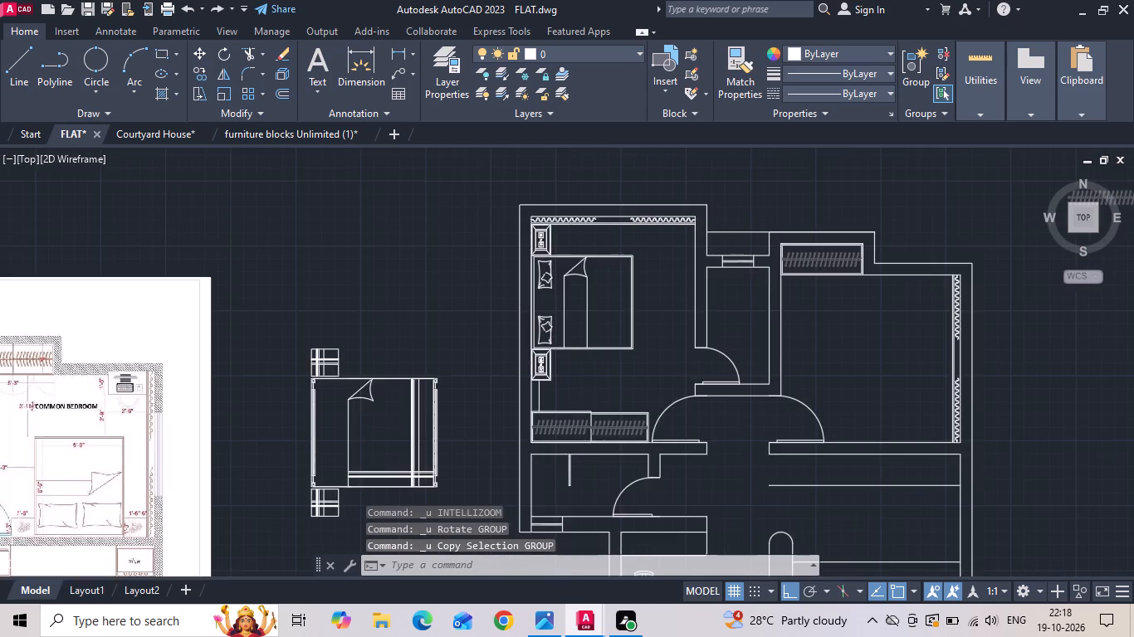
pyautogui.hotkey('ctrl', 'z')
# Erase the spare bed with its two bedside tables lying between the reference image and the floor plan.
pyautogui.scroll(-3, 611, 359)
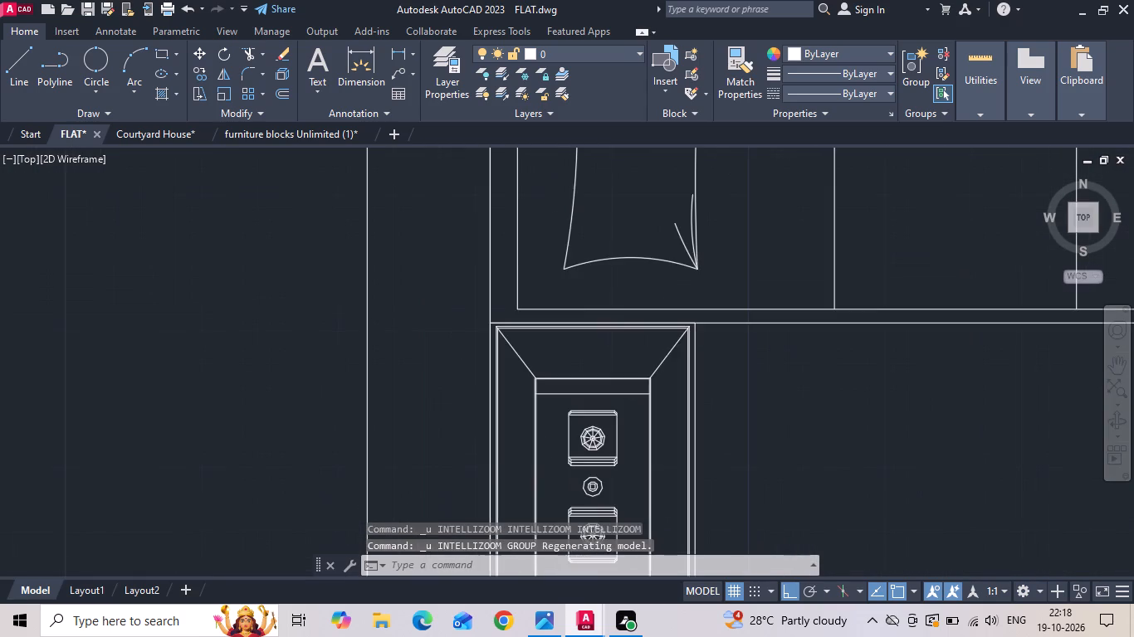
pyautogui.scroll(-2, 603, 357)
pyautogui.scroll(3, 606, 323)
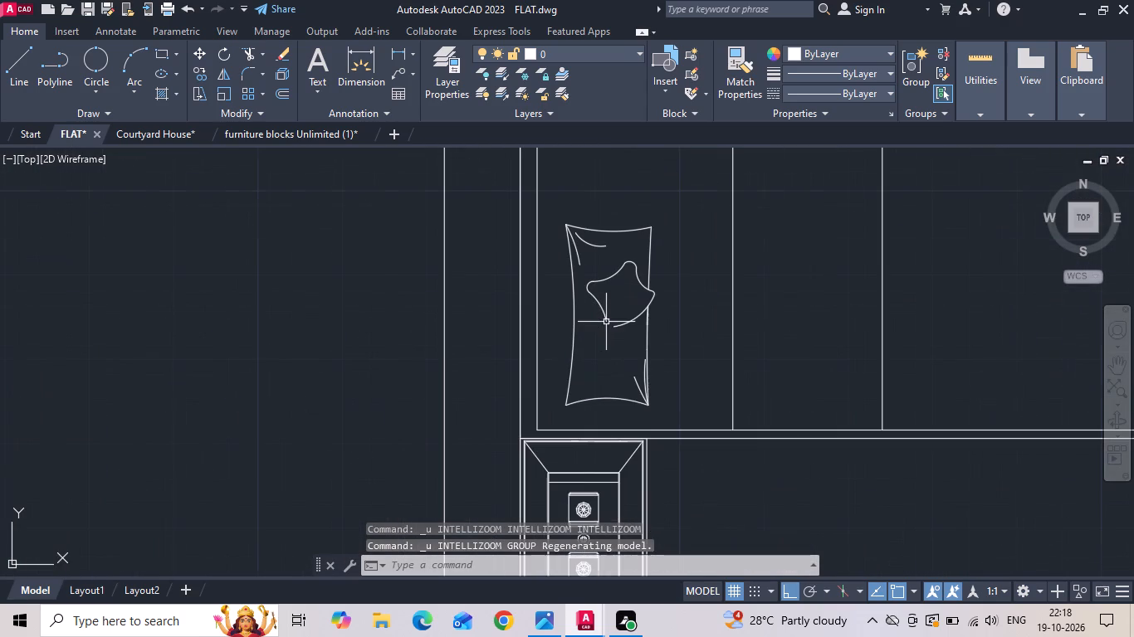
pyautogui.scroll(-3, 609, 341)
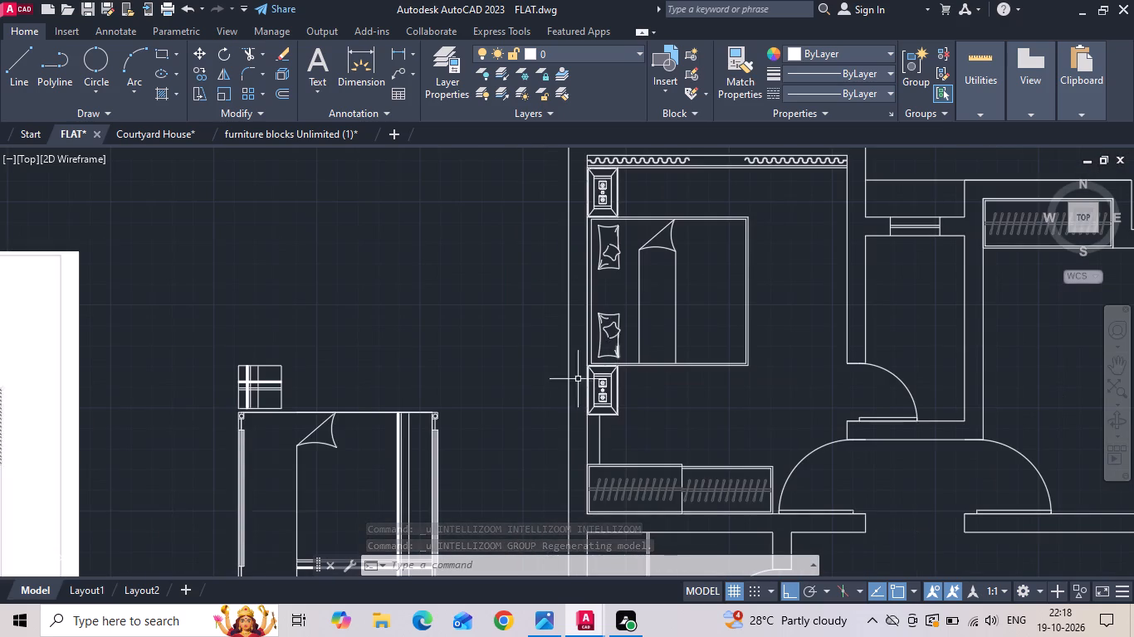
pyautogui.moveTo(535, 383); pyautogui.dragTo(580, 262, button='middle')
pyautogui.moveTo(536, 197); pyautogui.dragTo(478, 343)
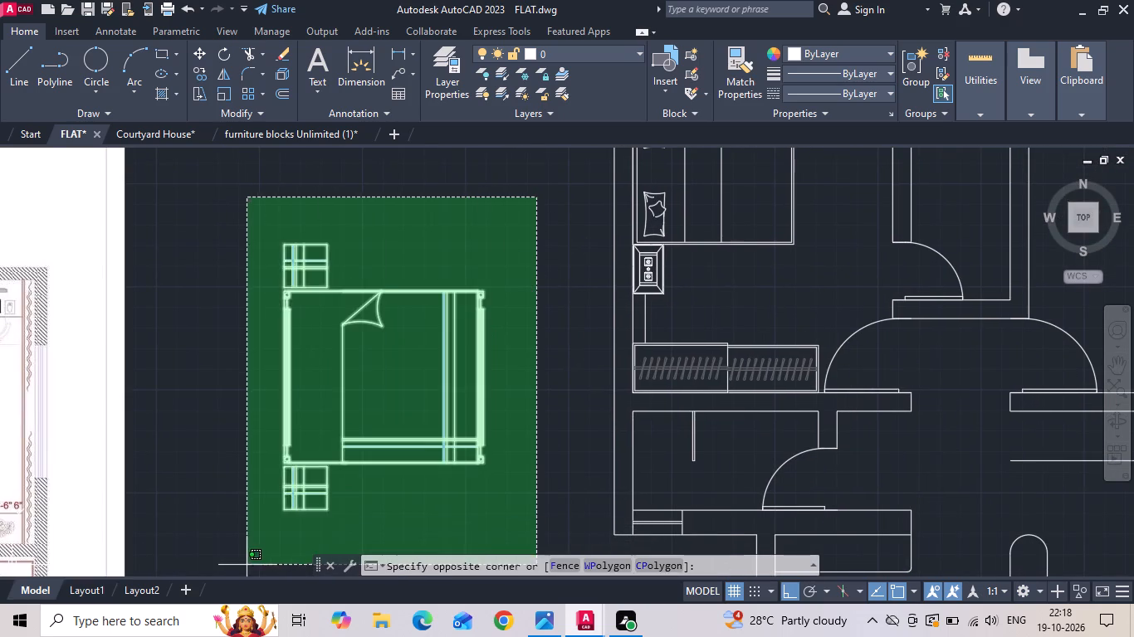
pyautogui.click(247, 565)
pyautogui.press('Delete')
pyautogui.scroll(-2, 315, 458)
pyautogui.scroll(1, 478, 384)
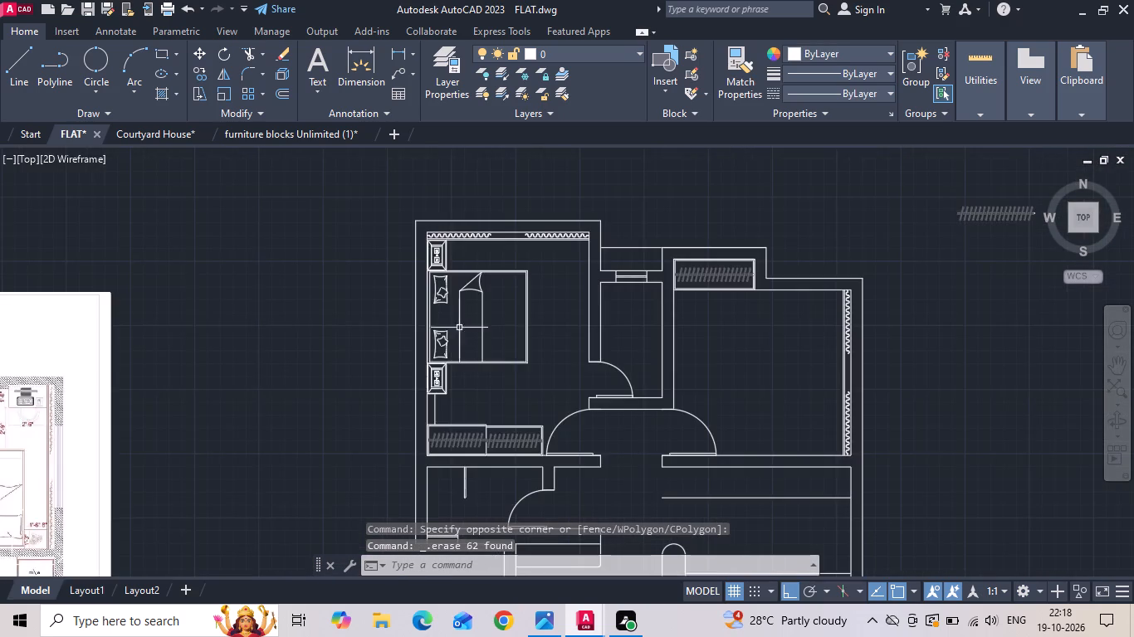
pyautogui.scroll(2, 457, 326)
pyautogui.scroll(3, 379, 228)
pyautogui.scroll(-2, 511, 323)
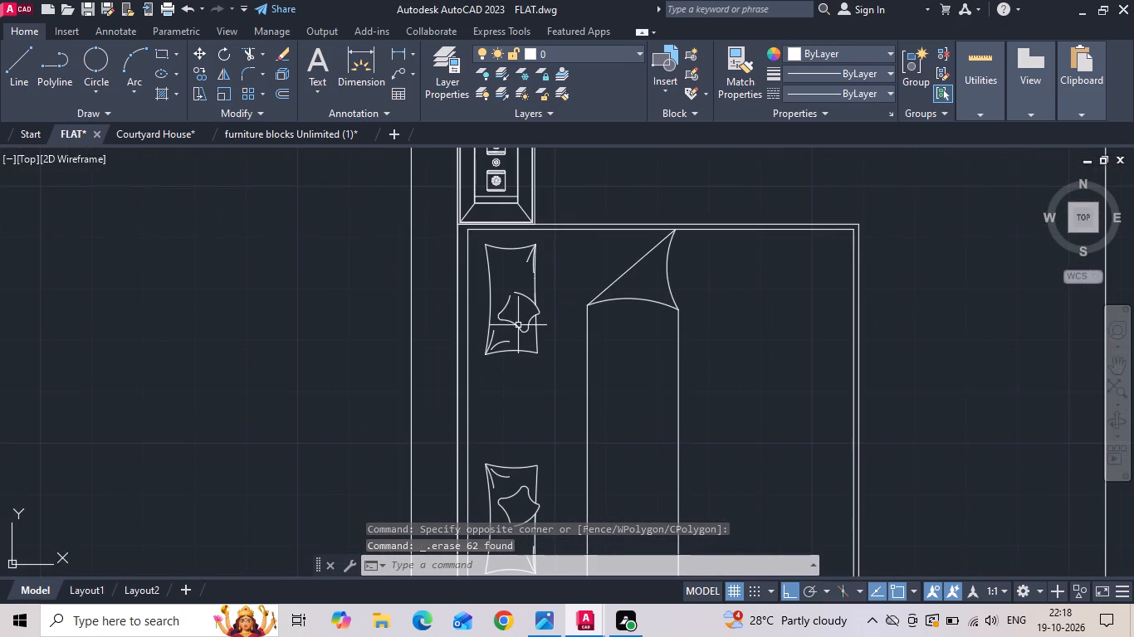
# Fillet the remaining open corner of the star motif on both master bedroom pillows with a 2" radius.
pyautogui.moveTo(506, 341); pyautogui.dragTo(504, 309, button='middle')
pyautogui.scroll(3, 504, 239)
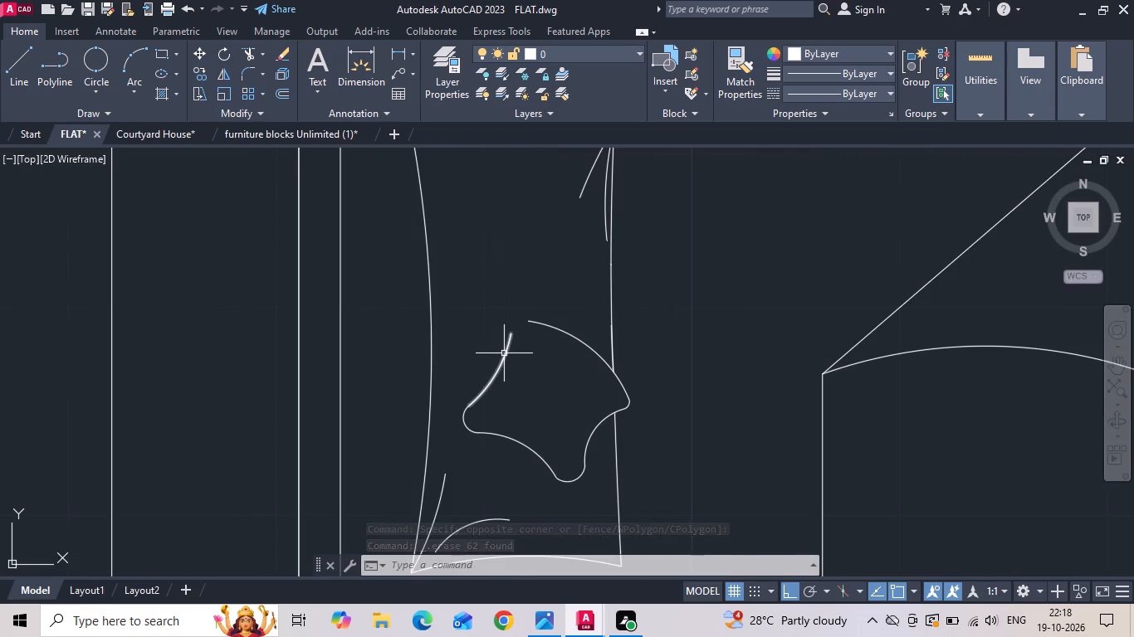
pyautogui.press('f')
pyautogui.press('space')
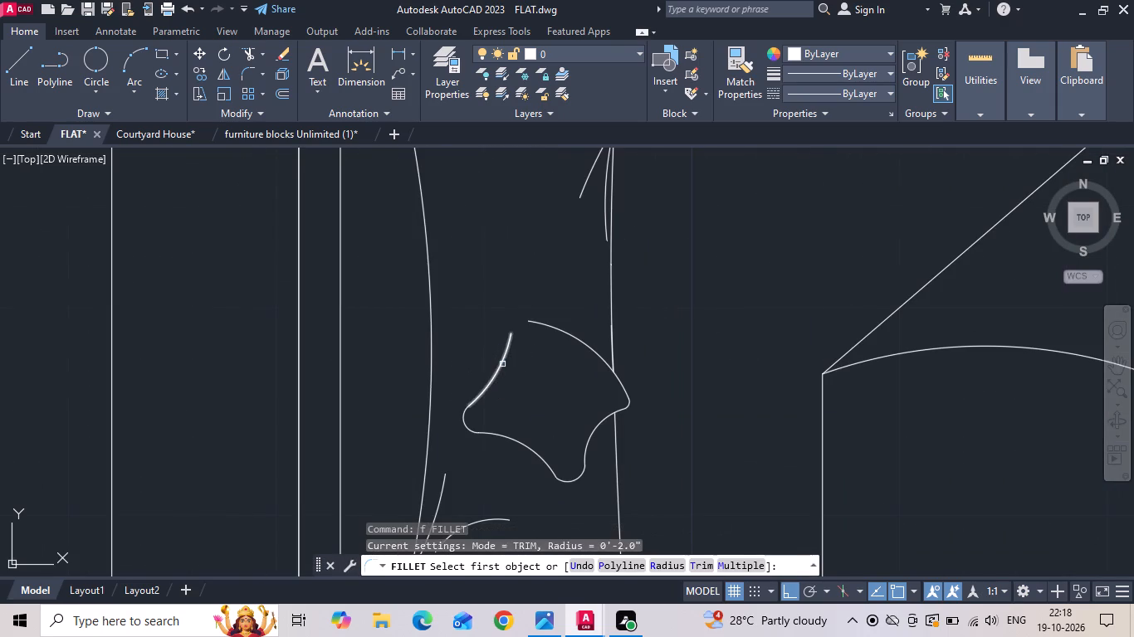
pyautogui.click(502, 364)
pyautogui.click(533, 323)
pyautogui.scroll(-3, 535, 297)
pyautogui.moveTo(541, 398); pyautogui.dragTo(537, 325, button='middle')
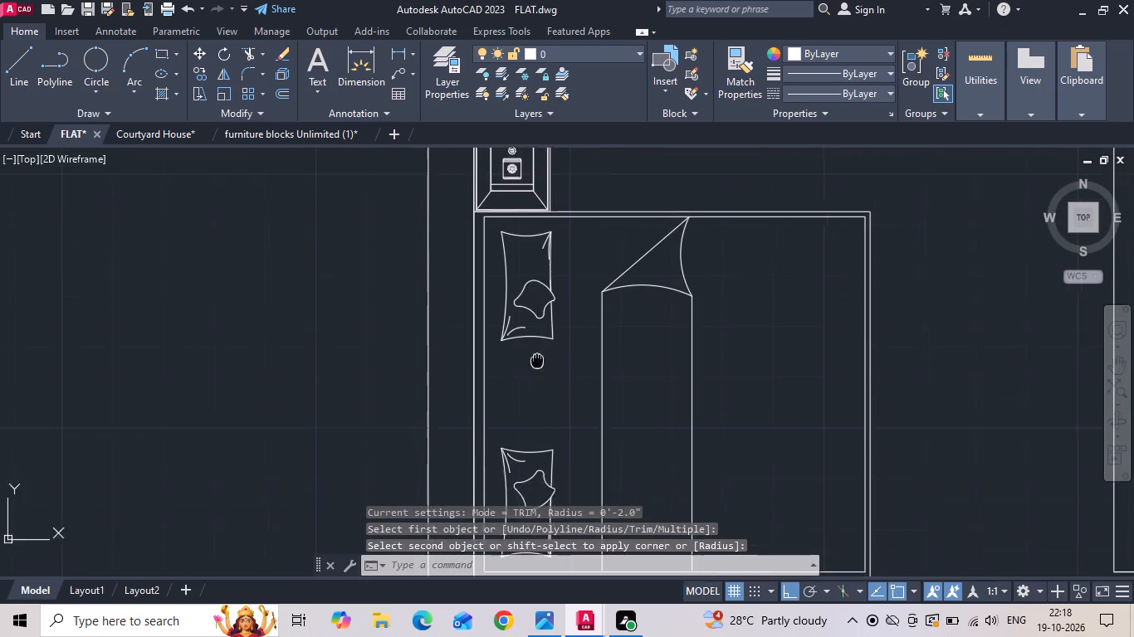
pyautogui.moveTo(537, 325); pyautogui.dragTo(547, 243, button='middle')
pyautogui.scroll(2, 552, 377)
pyautogui.press('space')
pyautogui.click(540, 377)
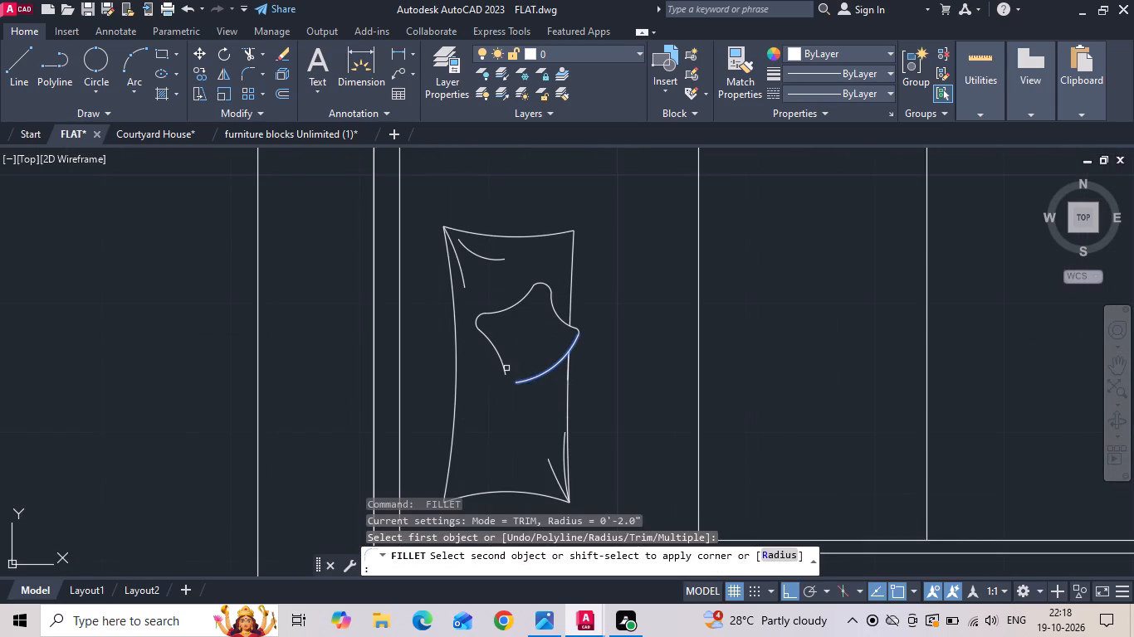
pyautogui.click(505, 367)
# Draw a 5'9" by 6'6" bed rectangle in the empty space between the reference image and the floor plan.
pyautogui.scroll(-4, 506, 324)
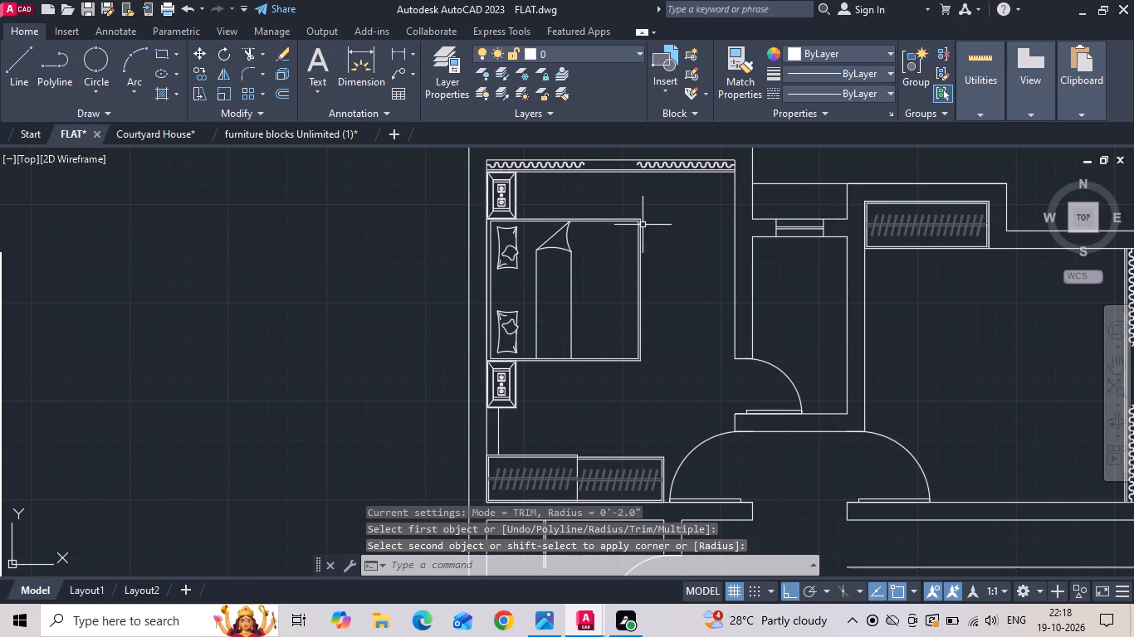
pyautogui.scroll(-2, 665, 313)
pyautogui.scroll(3, 294, 423)
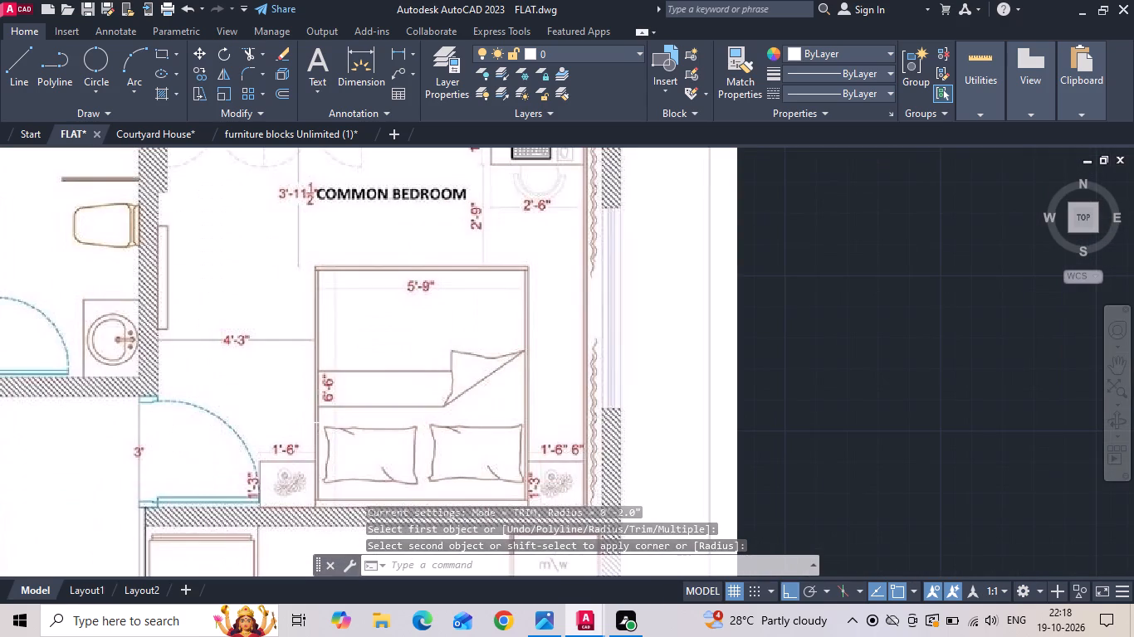
pyautogui.write('rec')
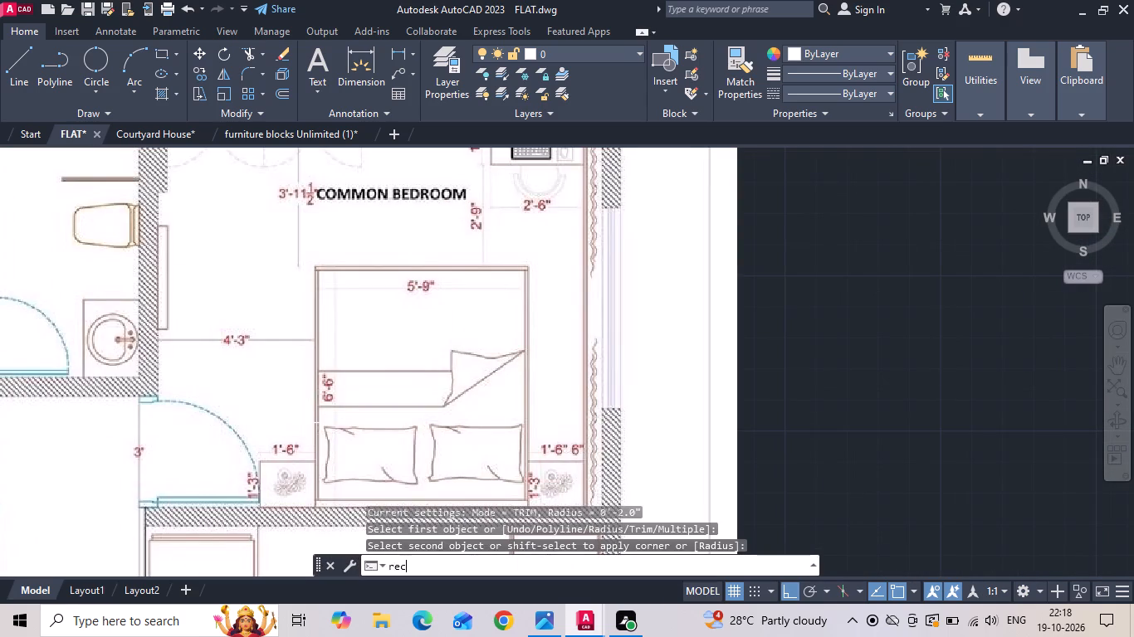
pyautogui.press('space')
pyautogui.scroll(-2, 336, 338)
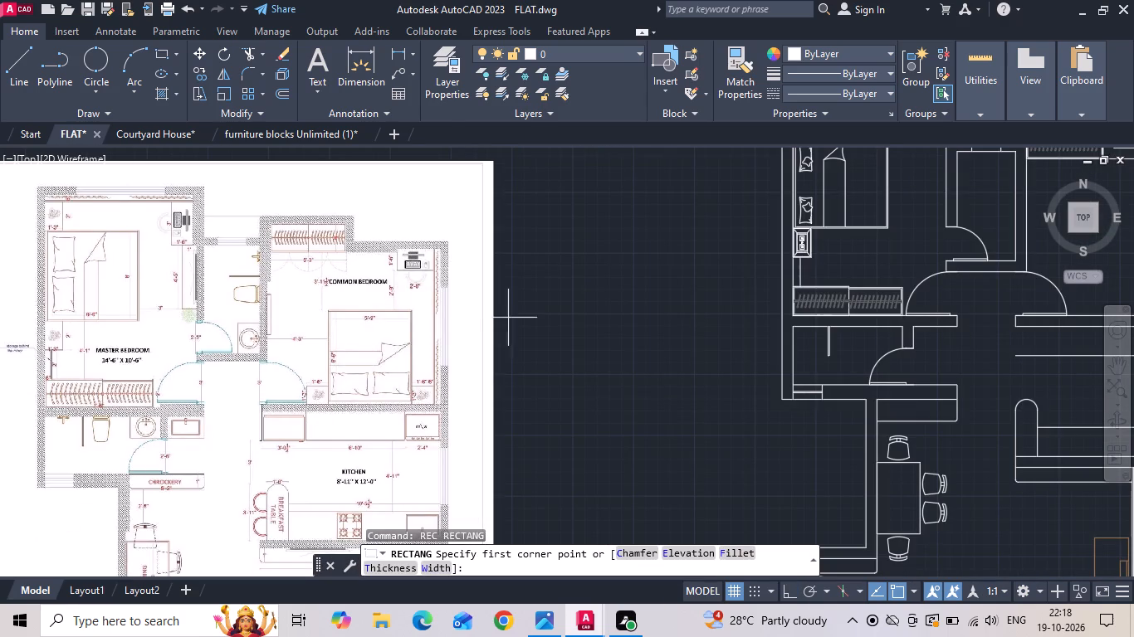
pyautogui.moveTo(531, 272); pyautogui.dragTo(571, 324)
pyautogui.write('d')
pyautogui.press('space')
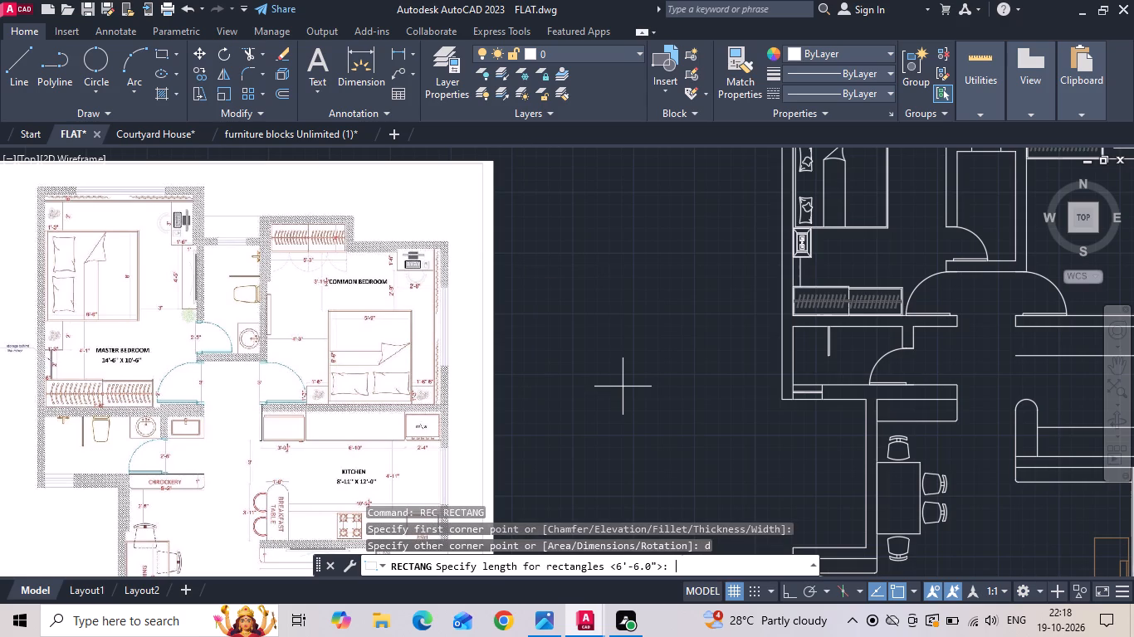
pyautogui.write("5'9")
pyautogui.press('Return')
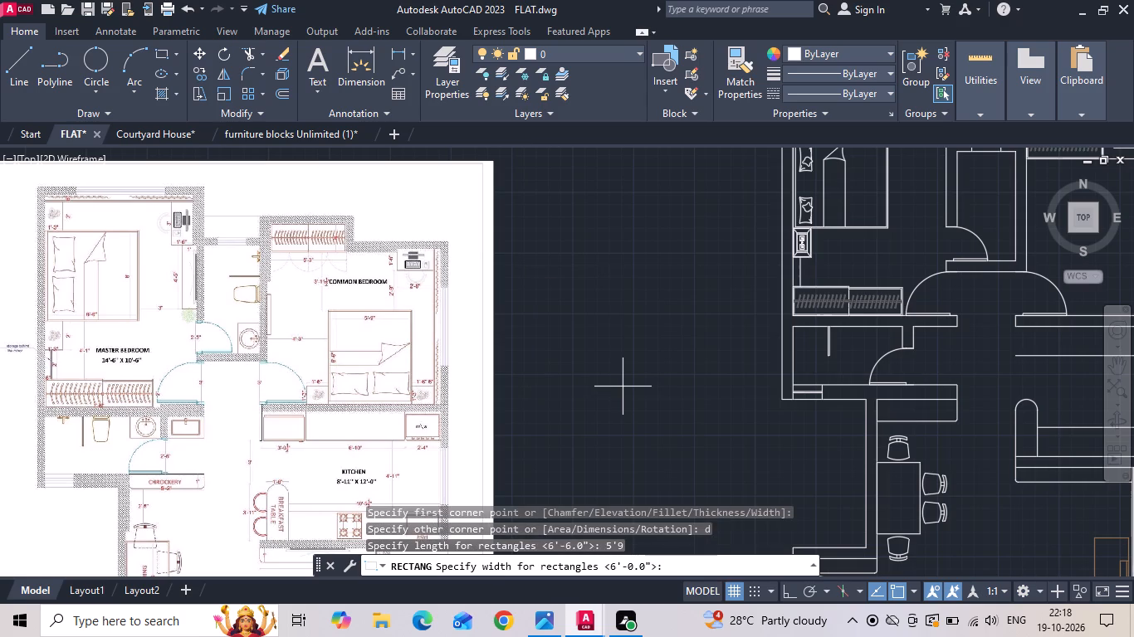
pyautogui.write("6'6")
pyautogui.press('Return')
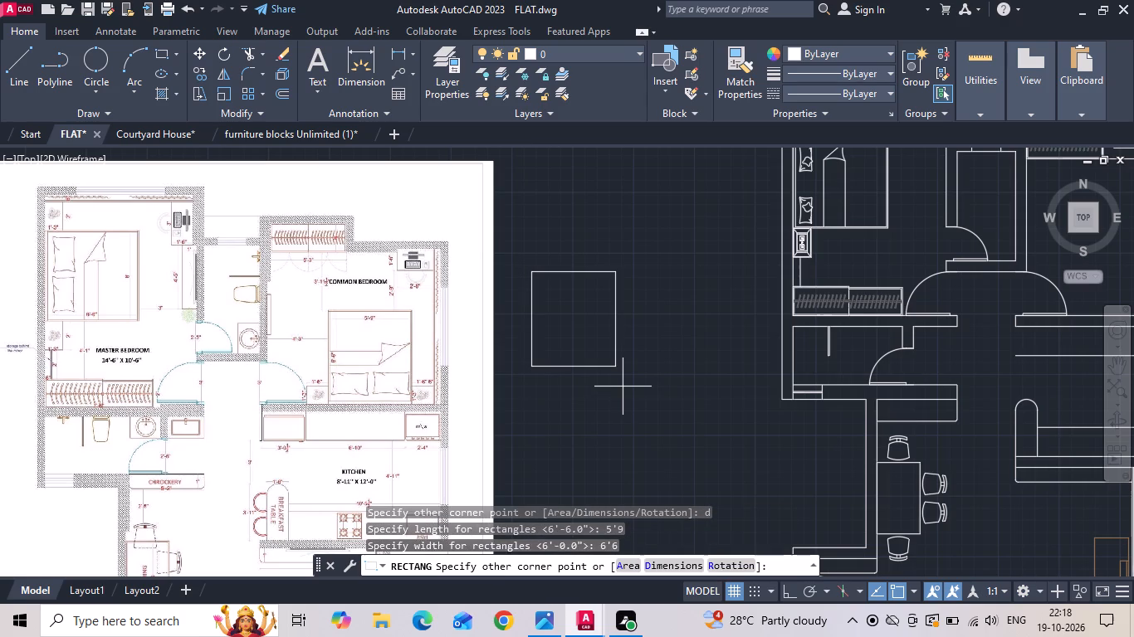
pyautogui.click(634, 391)
# Offset the new bed rectangle 1" inward.
pyautogui.write('o 1')
pyautogui.press('space')
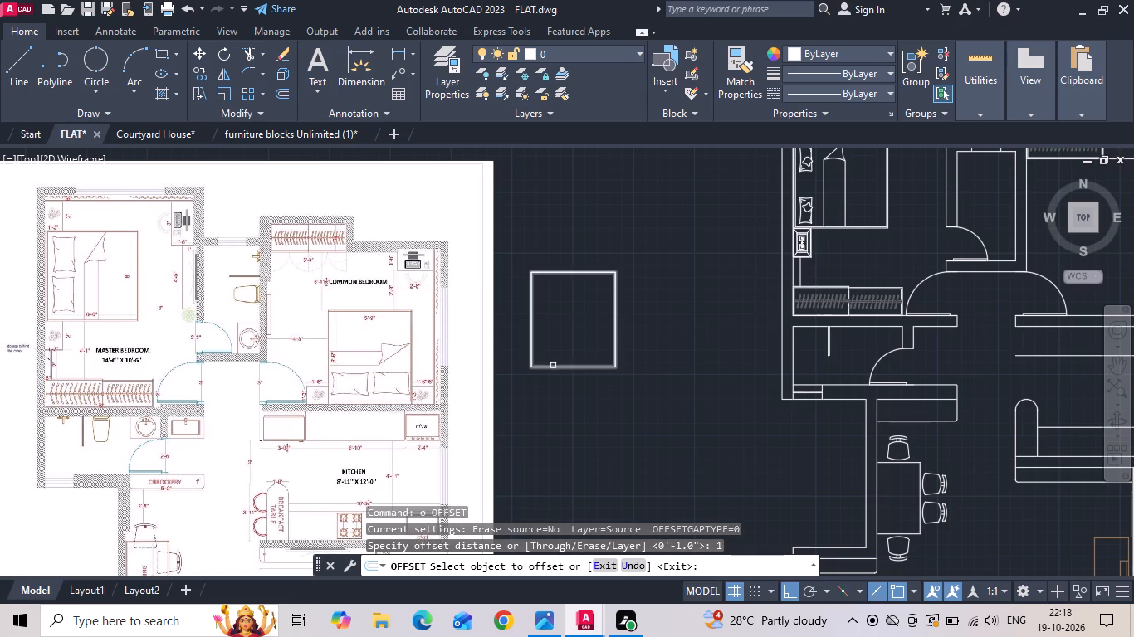
pyautogui.click(553, 366)
pyautogui.click(559, 343)
pyautogui.scroll(4, 558, 348)
pyautogui.press('Escape')
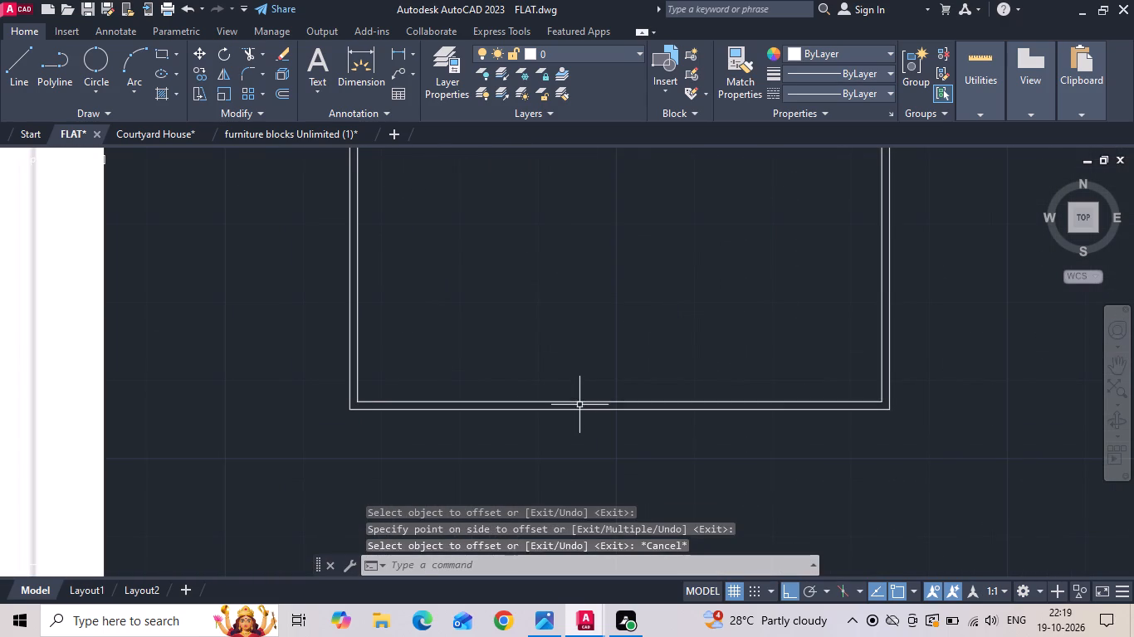
# Stretch the inner bed rectangle's south edge 1" north.
pyautogui.click(580, 405)
pyautogui.click(578, 396)
pyautogui.click(619, 404)
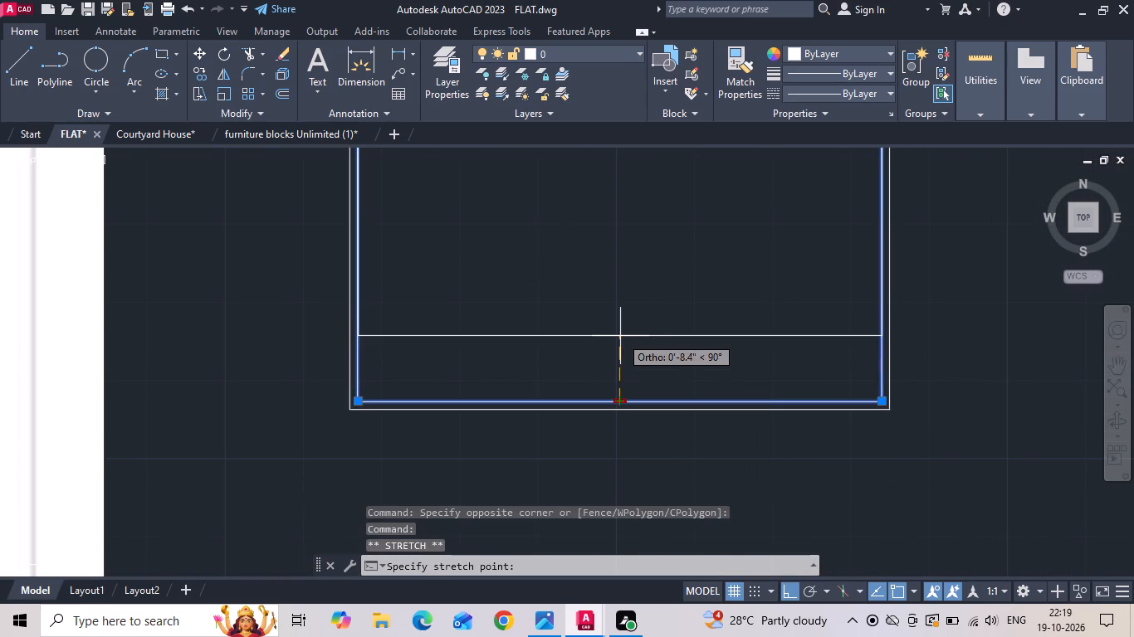
pyautogui.write('1')
pyautogui.press('space')
pyautogui.scroll(-3, 618, 344)
pyautogui.press('Escape')
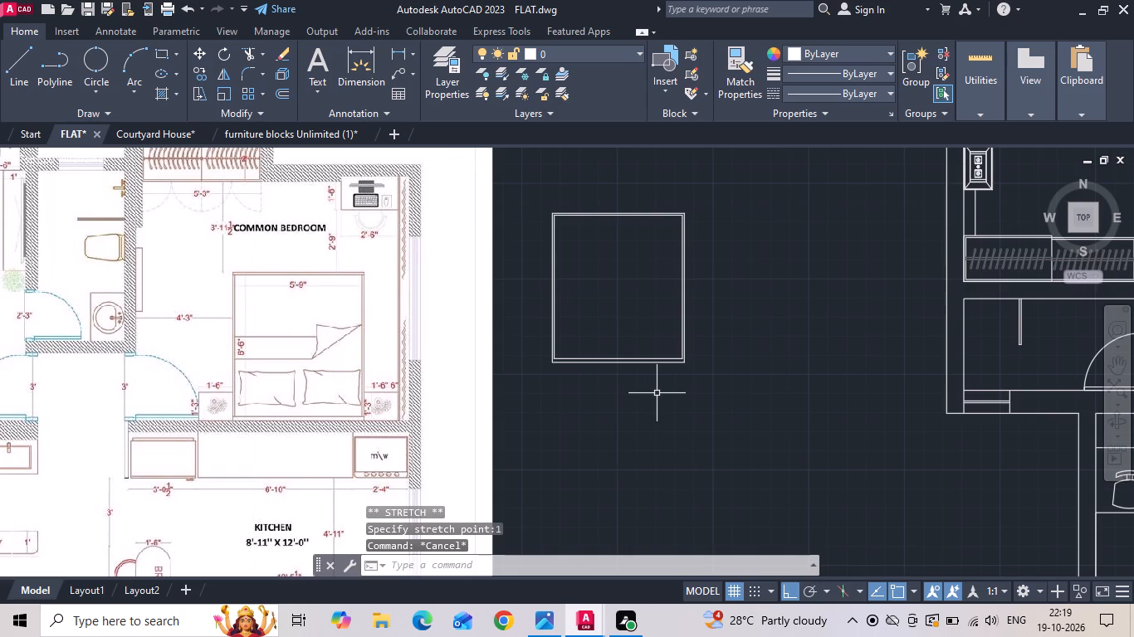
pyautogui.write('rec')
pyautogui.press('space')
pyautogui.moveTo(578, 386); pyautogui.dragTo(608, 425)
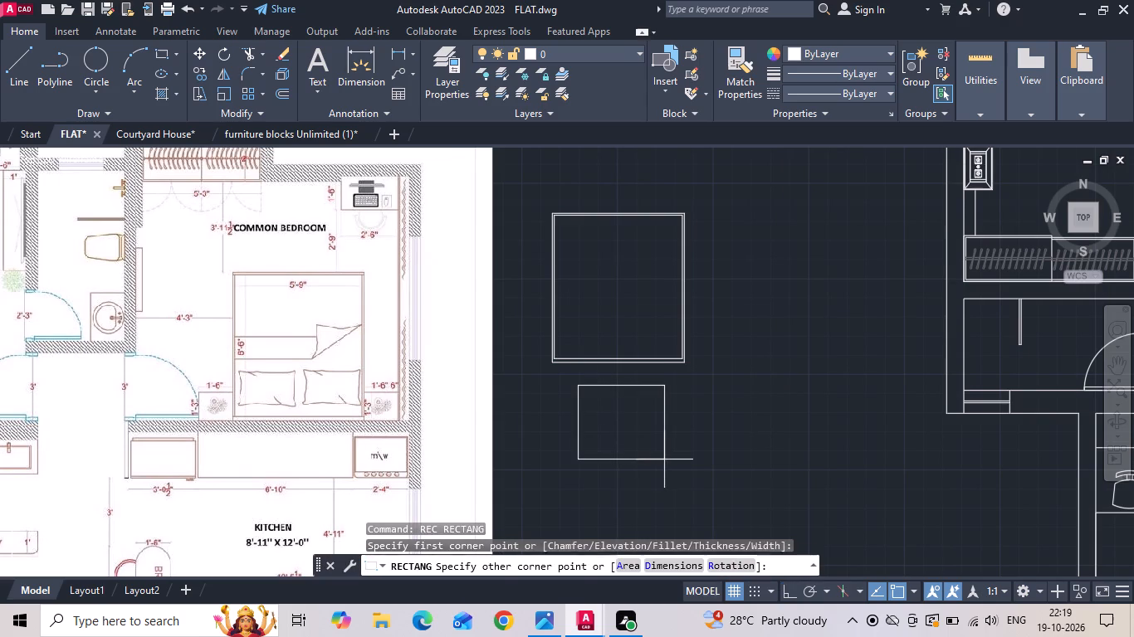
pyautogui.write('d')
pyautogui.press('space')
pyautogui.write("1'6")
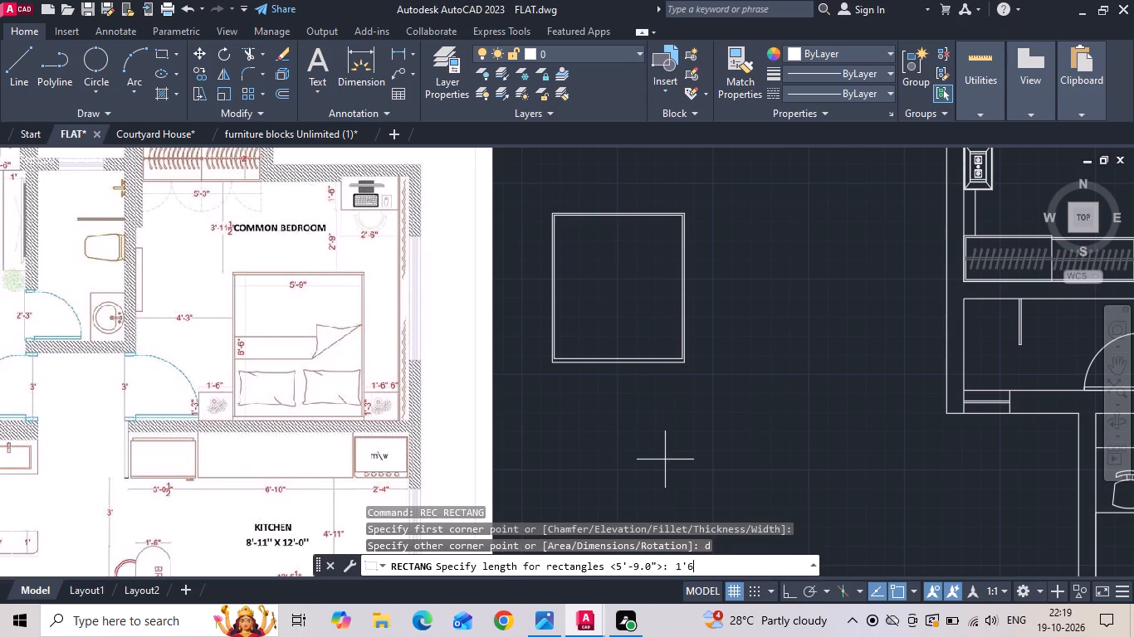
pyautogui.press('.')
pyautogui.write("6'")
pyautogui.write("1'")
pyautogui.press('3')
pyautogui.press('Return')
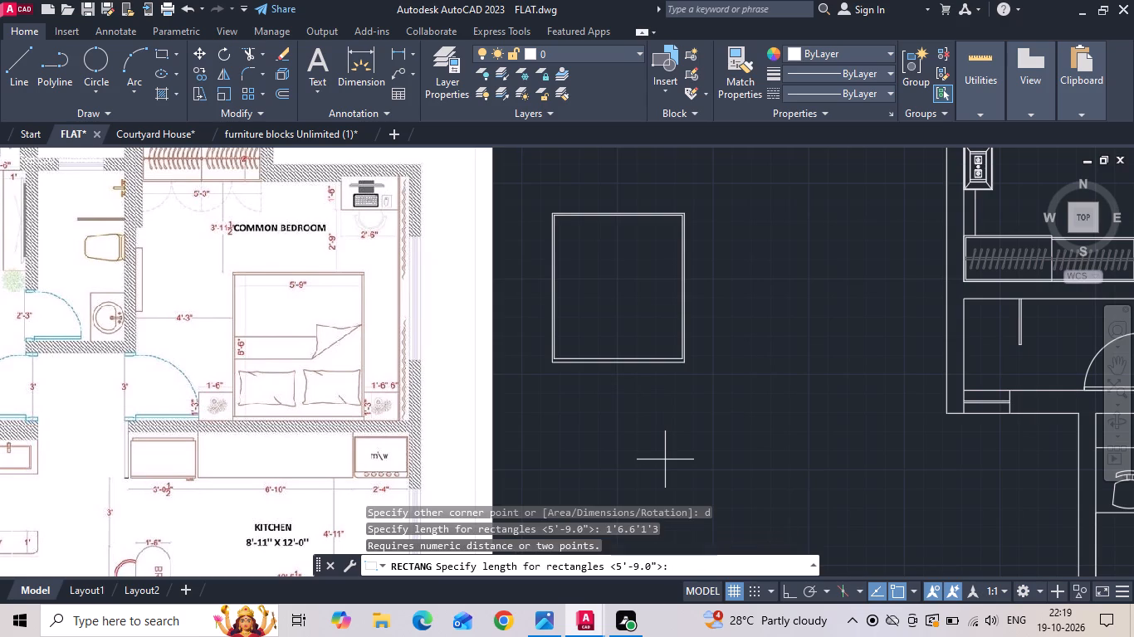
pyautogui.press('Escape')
# Draw a 1'6.6" by 1'3" bedside table rectangle just southwest of the new bed outline.
pyautogui.write('re')
pyautogui.press('c')
pyautogui.press('space')
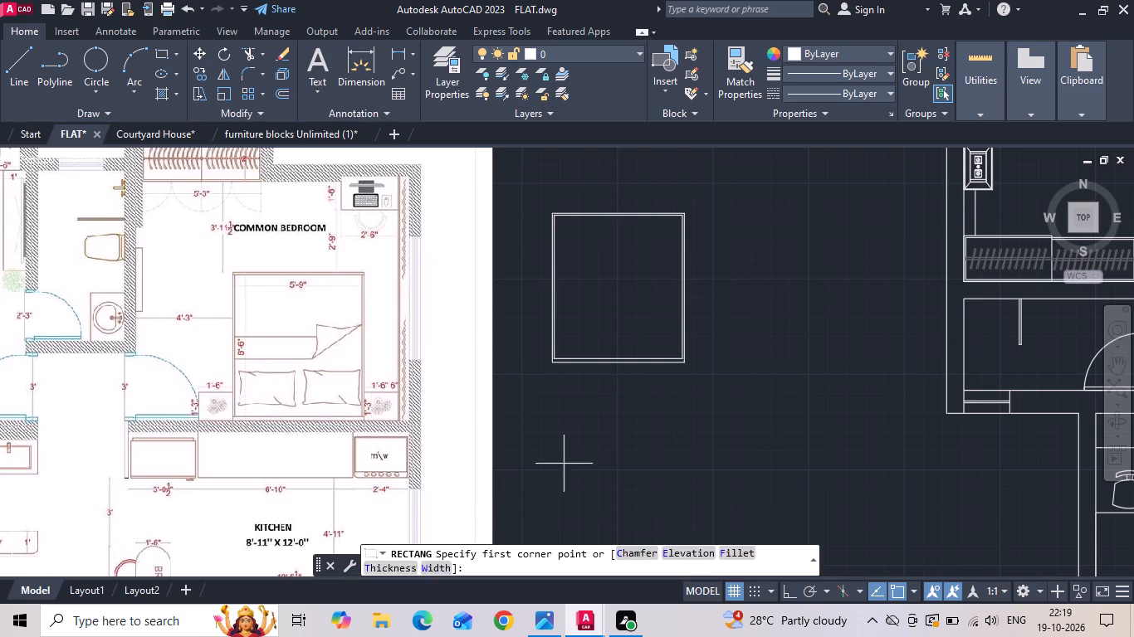
pyautogui.moveTo(521, 385); pyautogui.dragTo(580, 464)
pyautogui.write('d')
pyautogui.press('space')
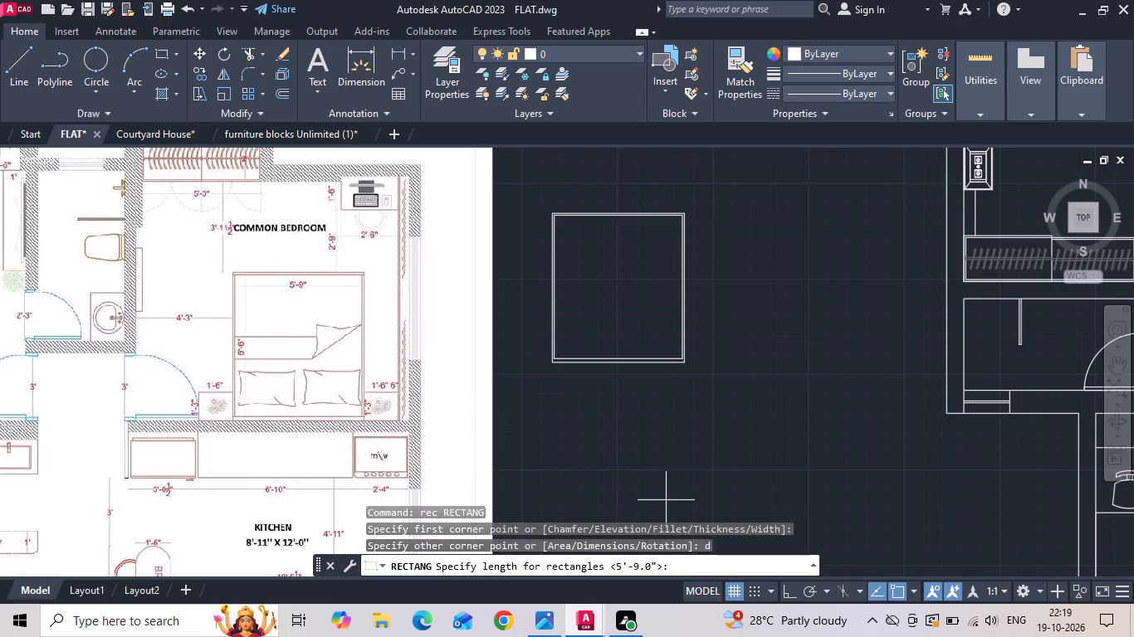
pyautogui.write("1'6.6")
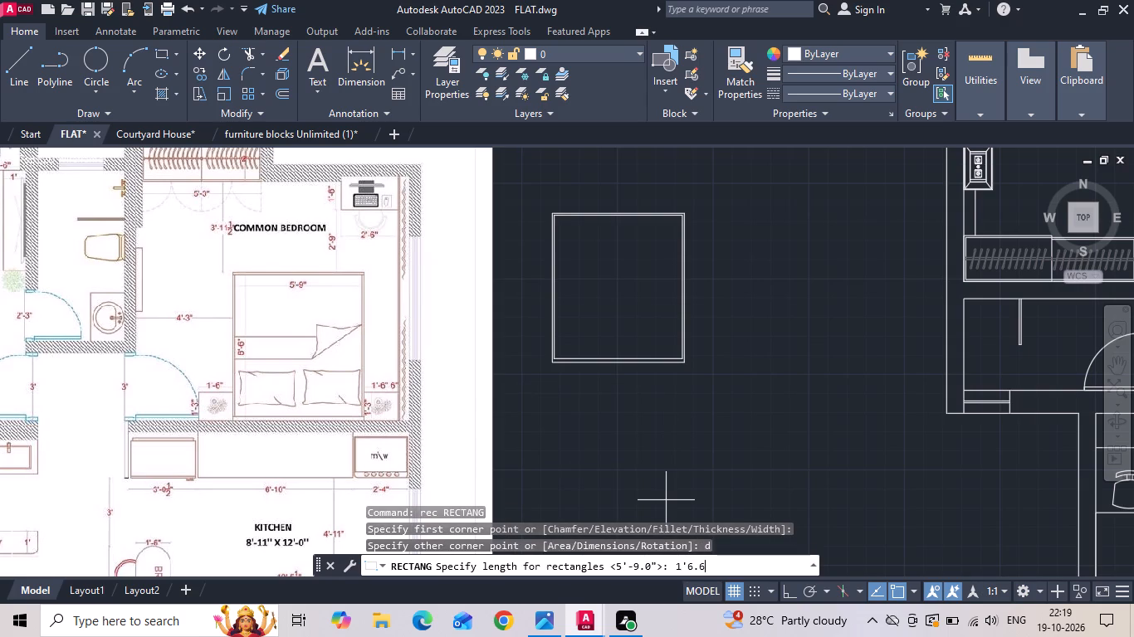
pyautogui.press('Return')
pyautogui.write('1.')
pyautogui.press('BackSpace')
pyautogui.write("'3")
pyautogui.press('Return')
pyautogui.click(666, 500)
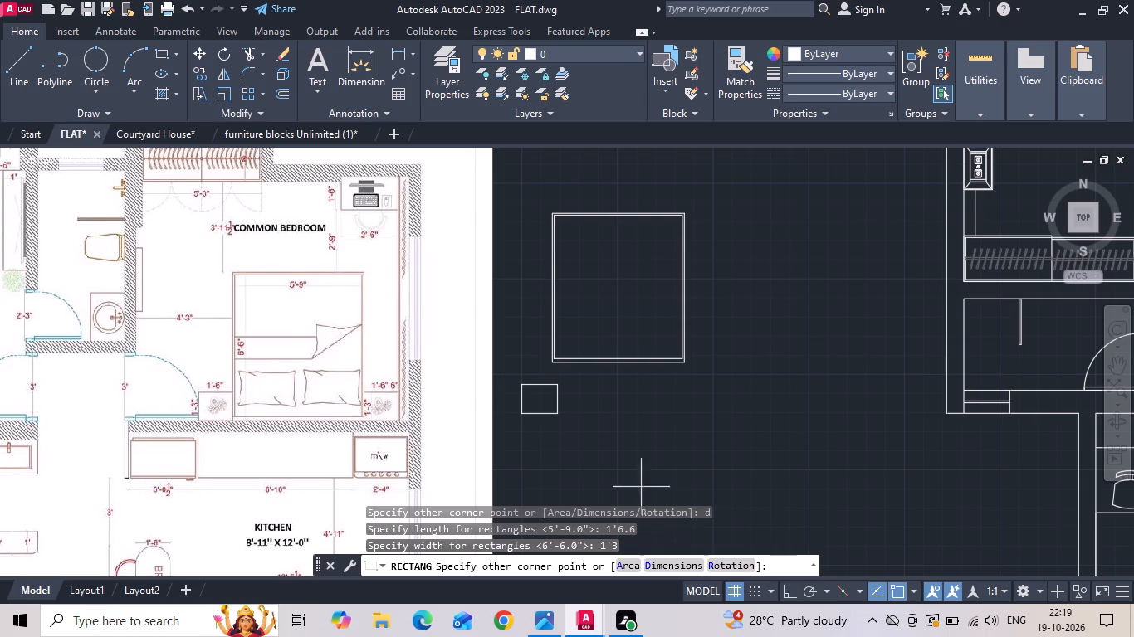
pyautogui.scroll(2, 530, 423)
pyautogui.click(540, 394)
pyautogui.click(506, 301)
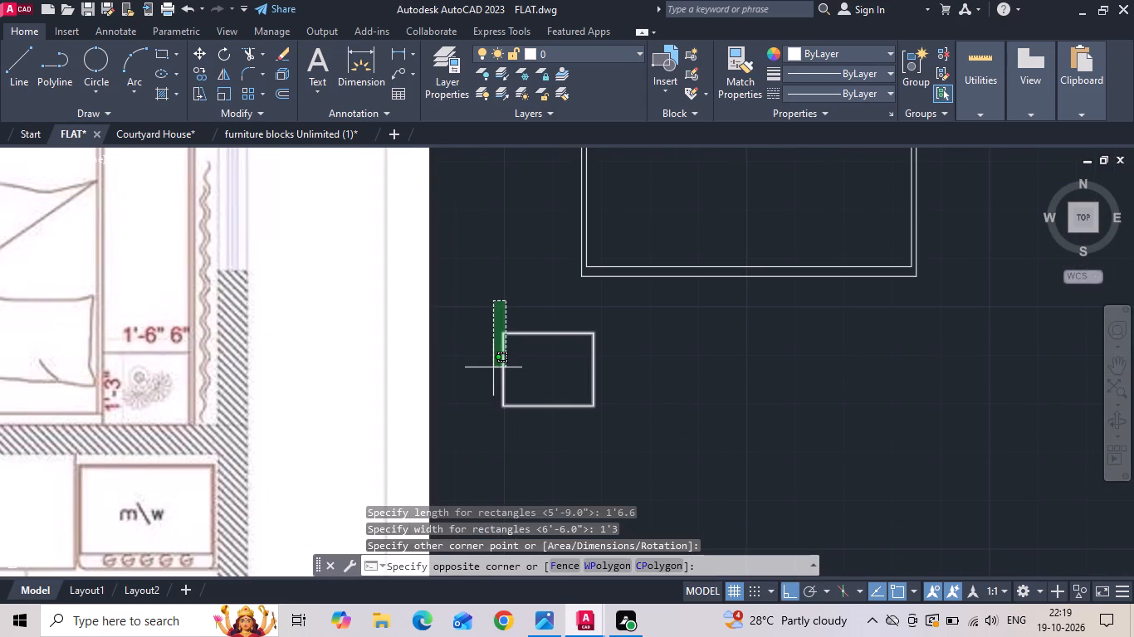
pyautogui.scroll(-4, 493, 369)
pyautogui.press('Escape')
# Copy the master bedroom's southern bedside table to the empty space just east of the small bedside rectangle.
pyautogui.scroll(1, 710, 274)
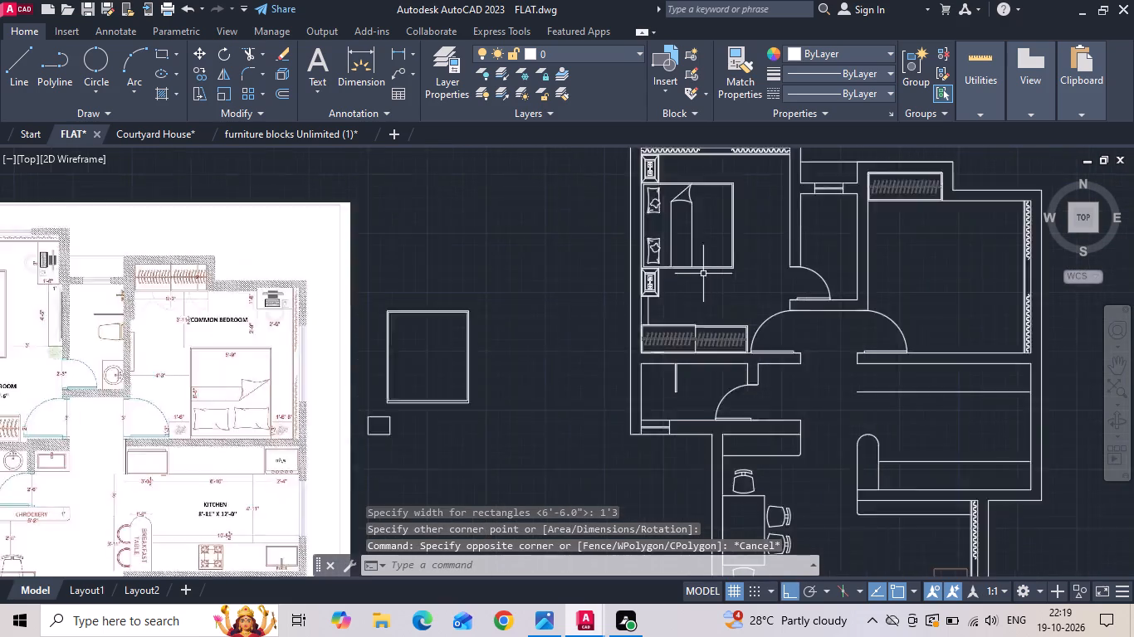
pyautogui.scroll(3, 697, 275)
pyautogui.click(591, 260)
pyautogui.rightClick(591, 260)
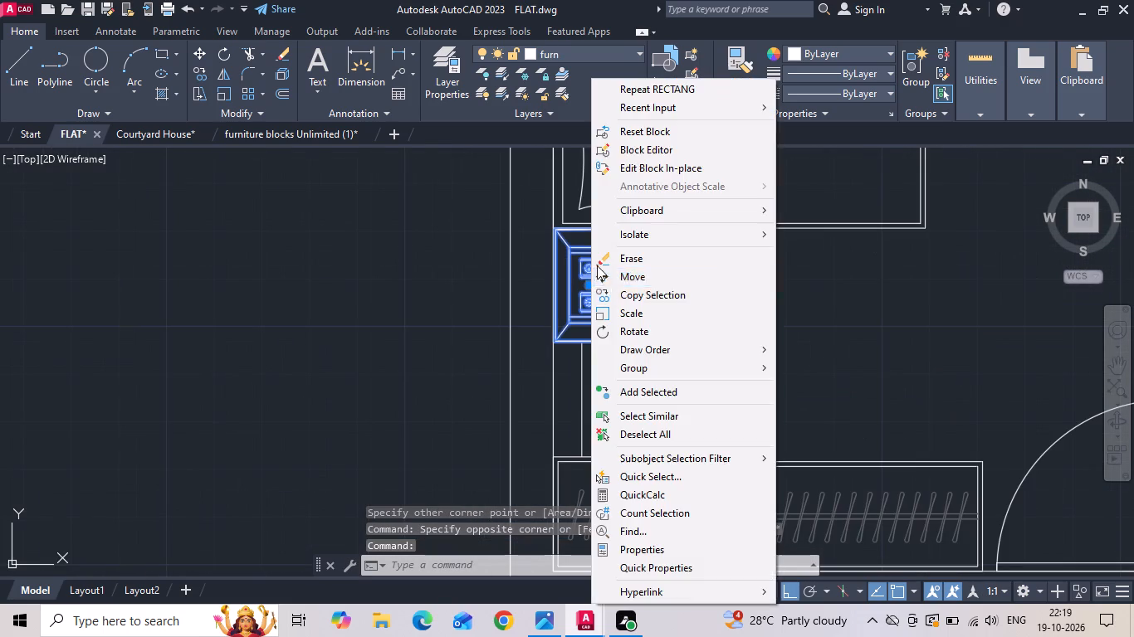
pyautogui.click(617, 288)
pyautogui.moveTo(586, 307); pyautogui.dragTo(445, 349)
pyautogui.scroll(-3, 413, 343)
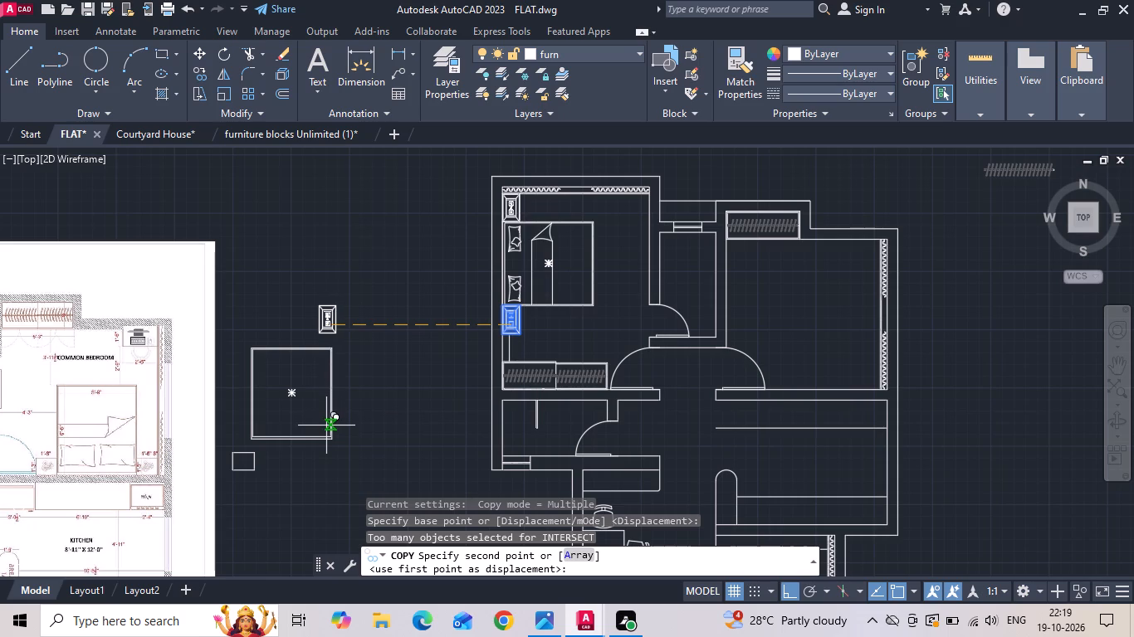
pyautogui.press('F8')
pyautogui.scroll(3, 241, 471)
pyautogui.moveTo(264, 461); pyautogui.dragTo(653, 350, button='middle')
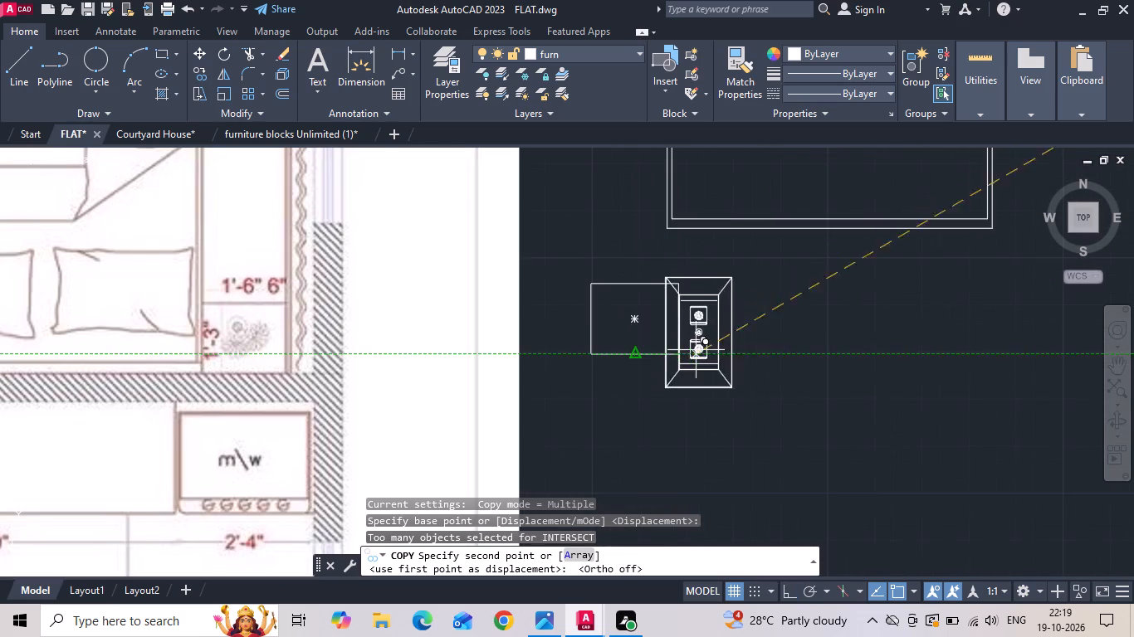
pyautogui.click(767, 359)
pyautogui.press('Escape')
# Rotate the copied bedside table 90 degrees counterclockwise so its long side runs east-west.
pyautogui.click(797, 358)
pyautogui.click(761, 326)
pyautogui.rightClick(761, 325)
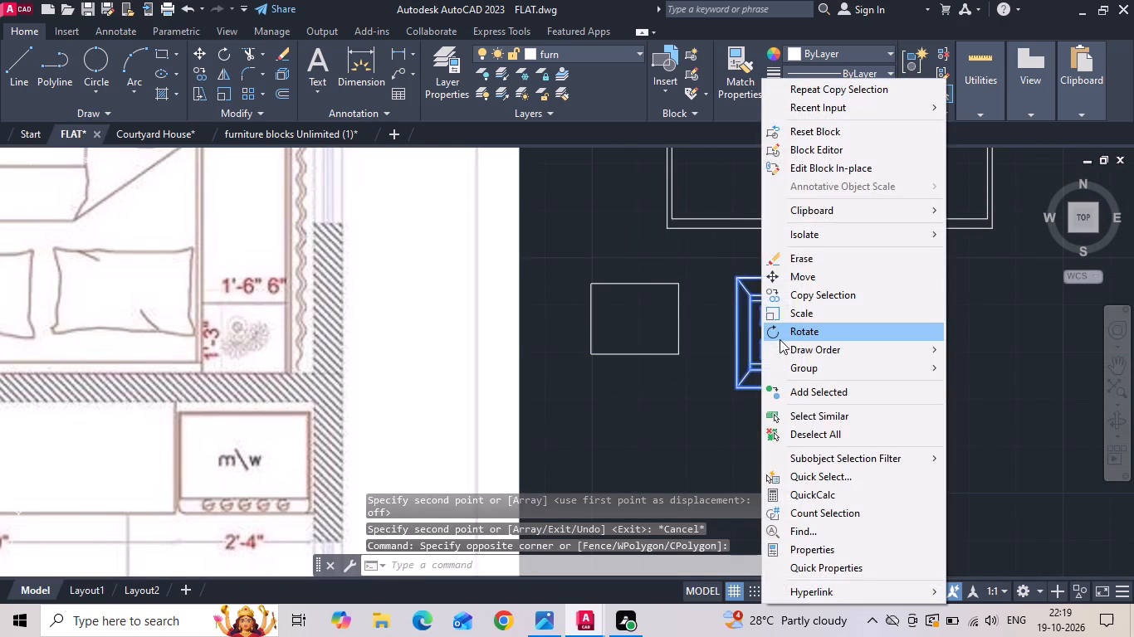
pyautogui.click(780, 339)
pyautogui.click(820, 328)
pyautogui.press('F8')
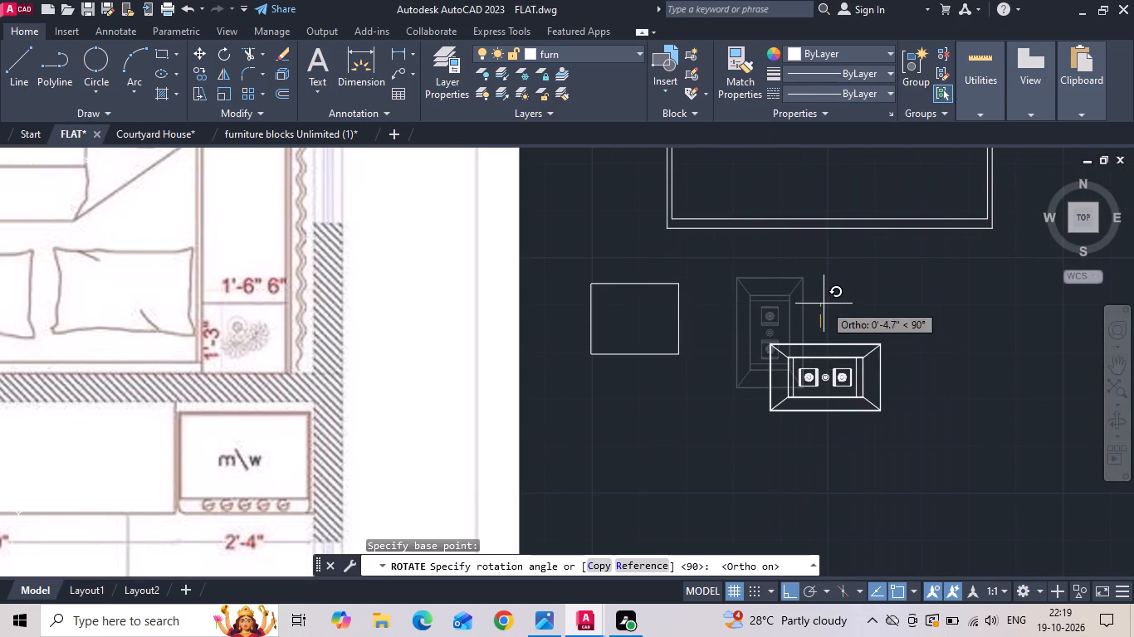
pyautogui.click(823, 303)
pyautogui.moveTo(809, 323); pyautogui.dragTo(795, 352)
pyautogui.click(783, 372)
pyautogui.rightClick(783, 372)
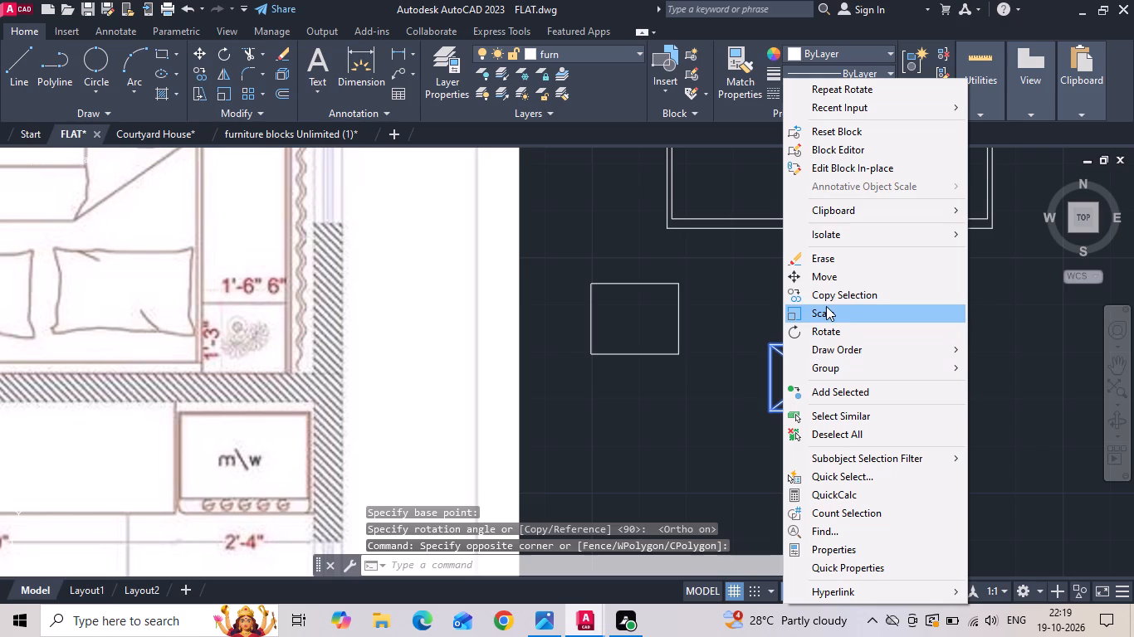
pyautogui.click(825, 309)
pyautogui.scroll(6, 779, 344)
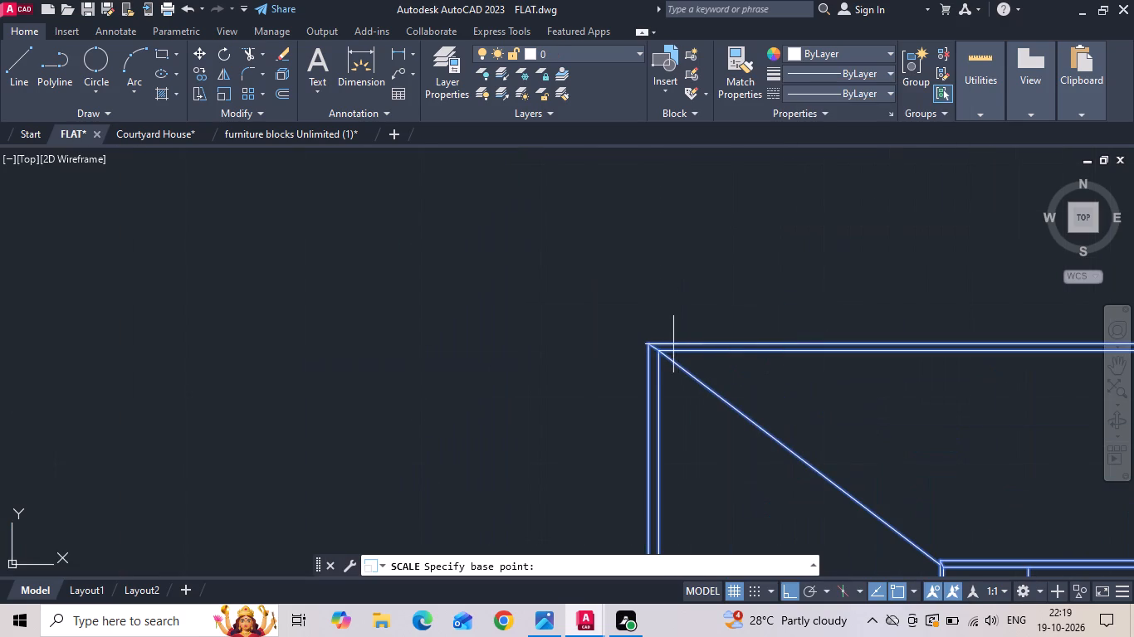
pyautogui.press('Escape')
# Move the rotated bedside table by its northwest corner onto the northwest corner of the small bedside rectangle.
pyautogui.moveTo(722, 320); pyautogui.dragTo(698, 391)
pyautogui.click(683, 406)
pyautogui.rightClick(682, 406)
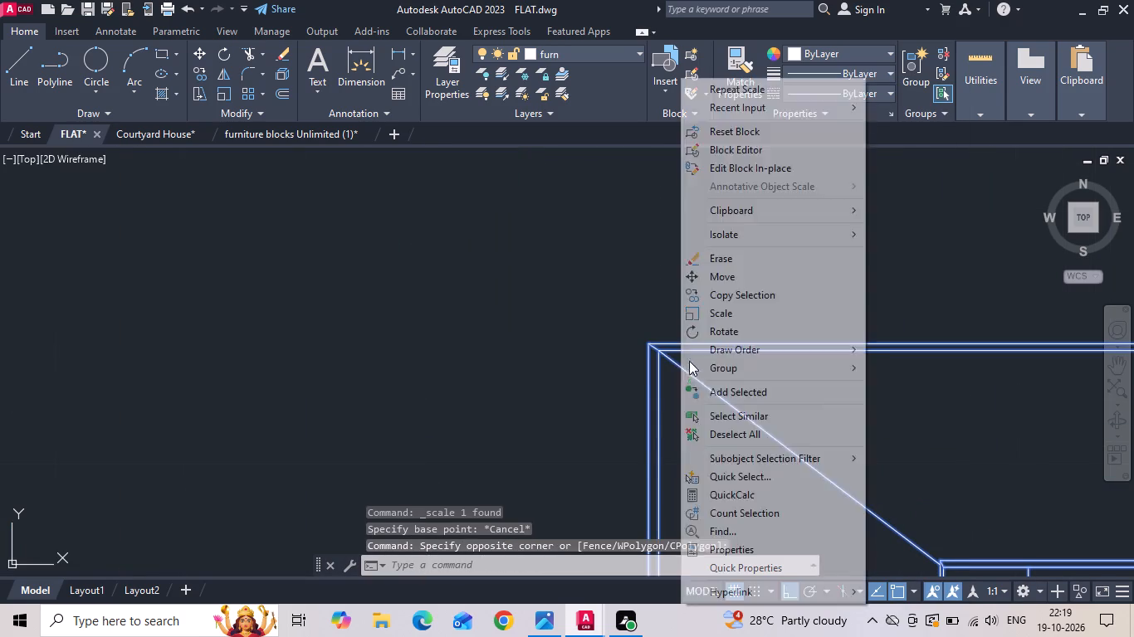
pyautogui.click(704, 283)
pyautogui.click(647, 345)
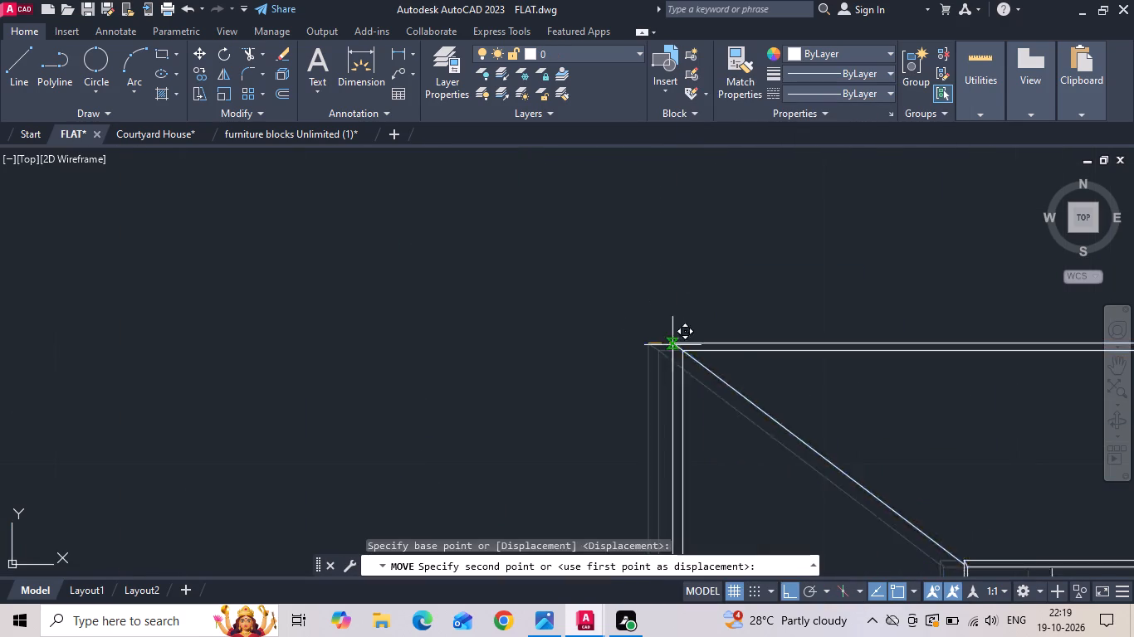
pyautogui.scroll(-4, 788, 321)
pyautogui.click(327, 176)
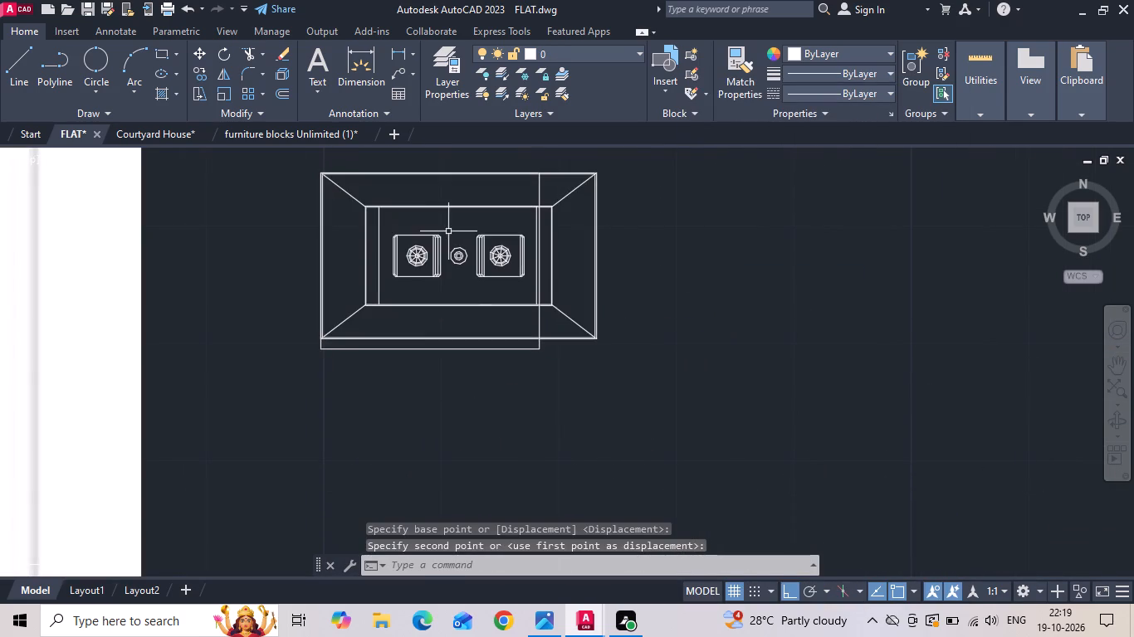
# Scale the rotated bedside table block down from its northwest corner to nearly the width of the small rectangle.
pyautogui.click(450, 231)
pyautogui.click(432, 204)
pyautogui.rightClick(430, 203)
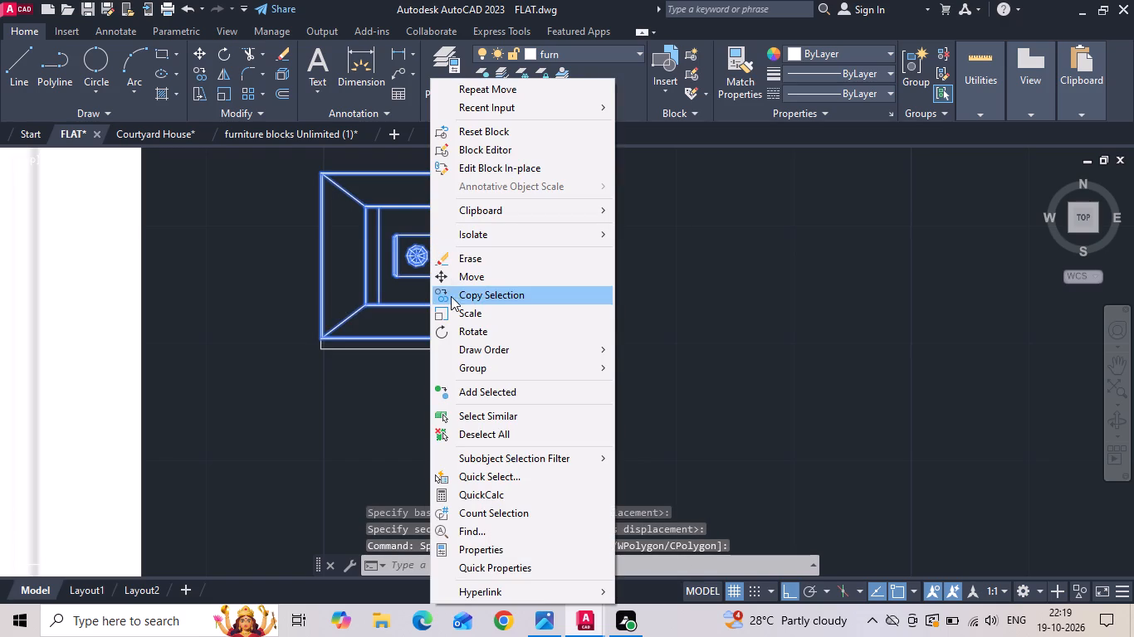
pyautogui.click(451, 312)
pyautogui.scroll(3, 296, 180)
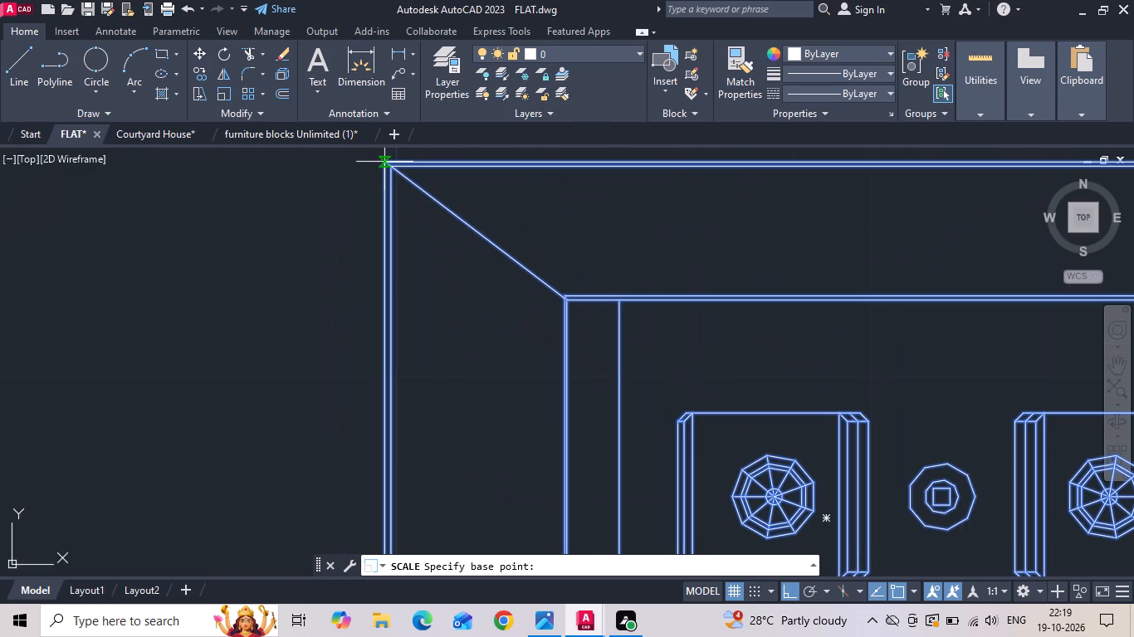
pyautogui.click(380, 161)
pyautogui.scroll(-2, 386, 185)
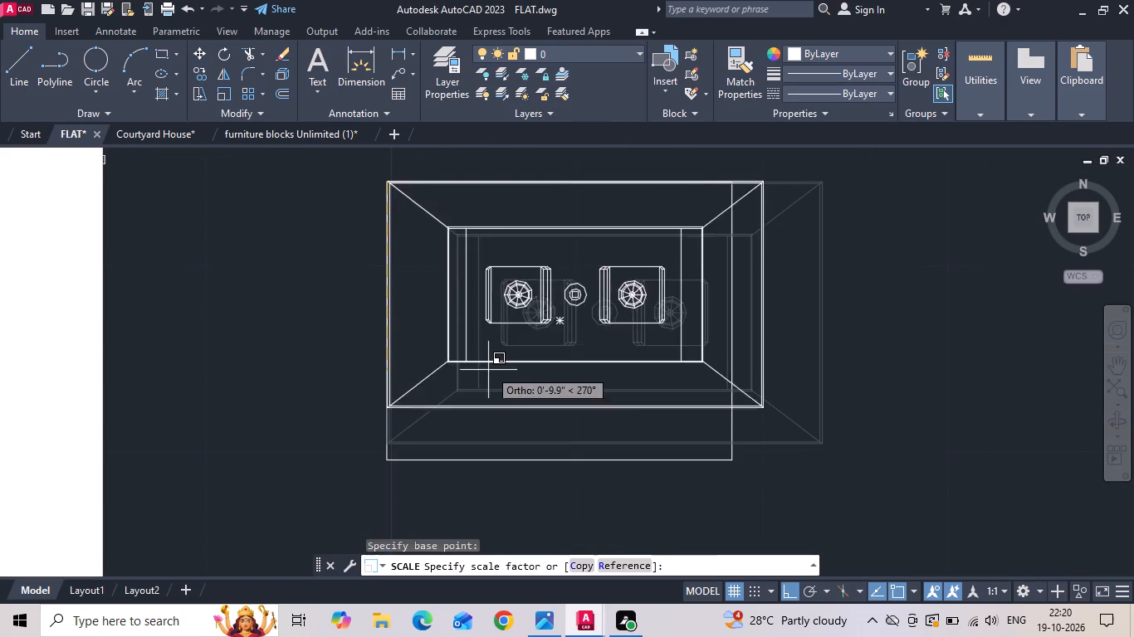
pyautogui.scroll(1, 456, 345)
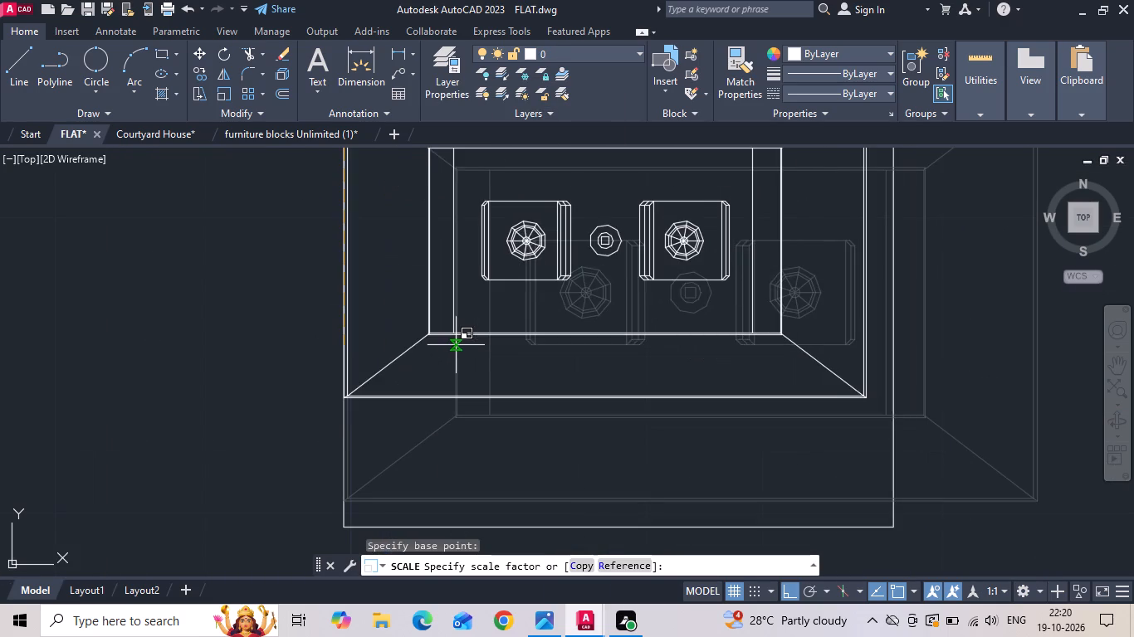
pyautogui.click(458, 338)
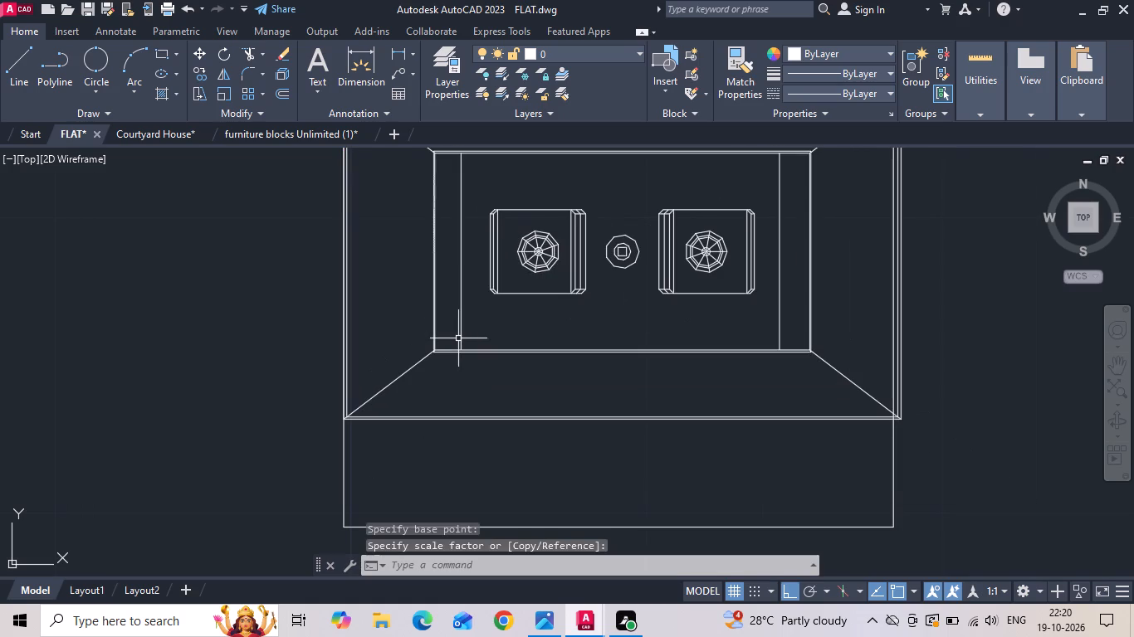
# Scale the bedside table block again from its northwest corner to match the small rectangle's width.
pyautogui.click(458, 338)
pyautogui.click(446, 348)
pyautogui.rightClick(446, 348)
pyautogui.click(446, 348)
pyautogui.click(428, 341)
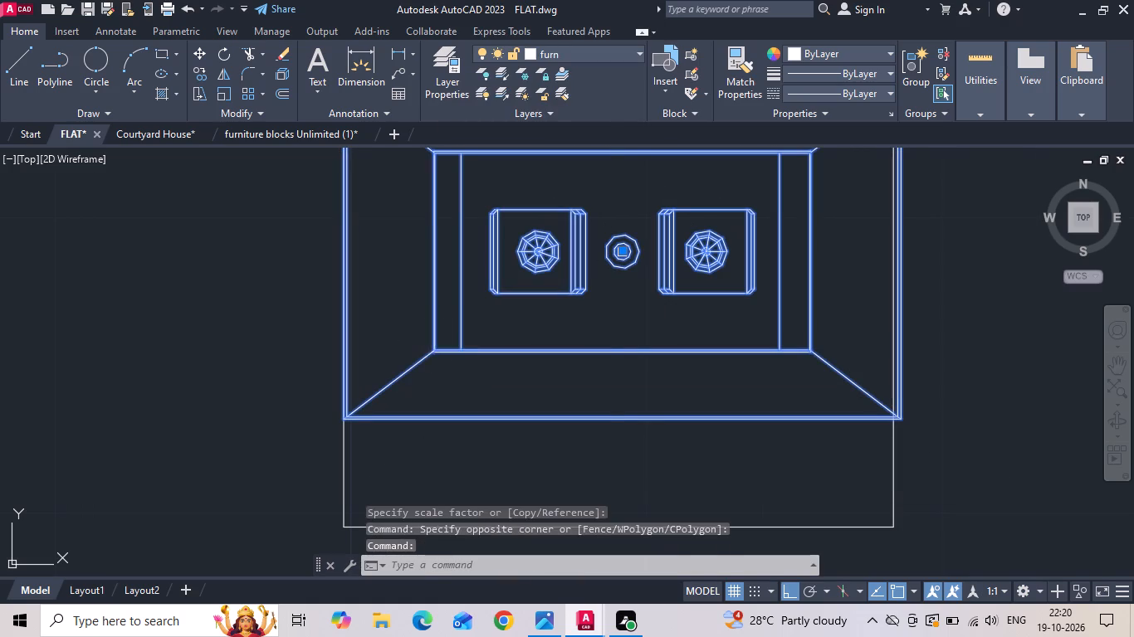
pyautogui.rightClick(427, 340)
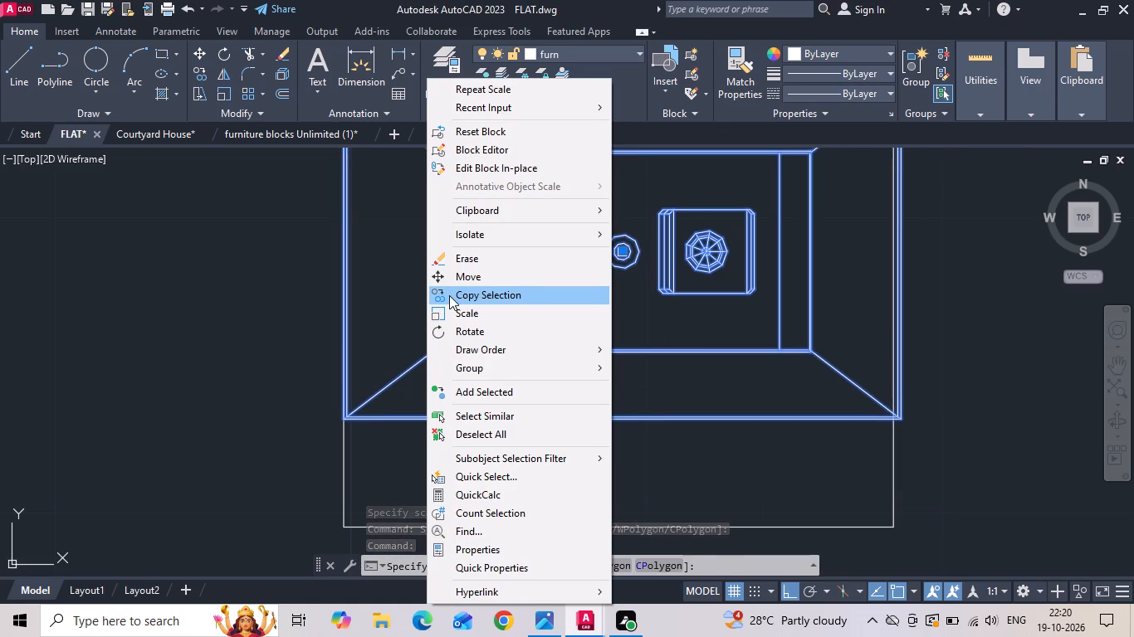
pyautogui.click(451, 312)
pyautogui.scroll(-1, 392, 340)
pyautogui.scroll(1, 333, 175)
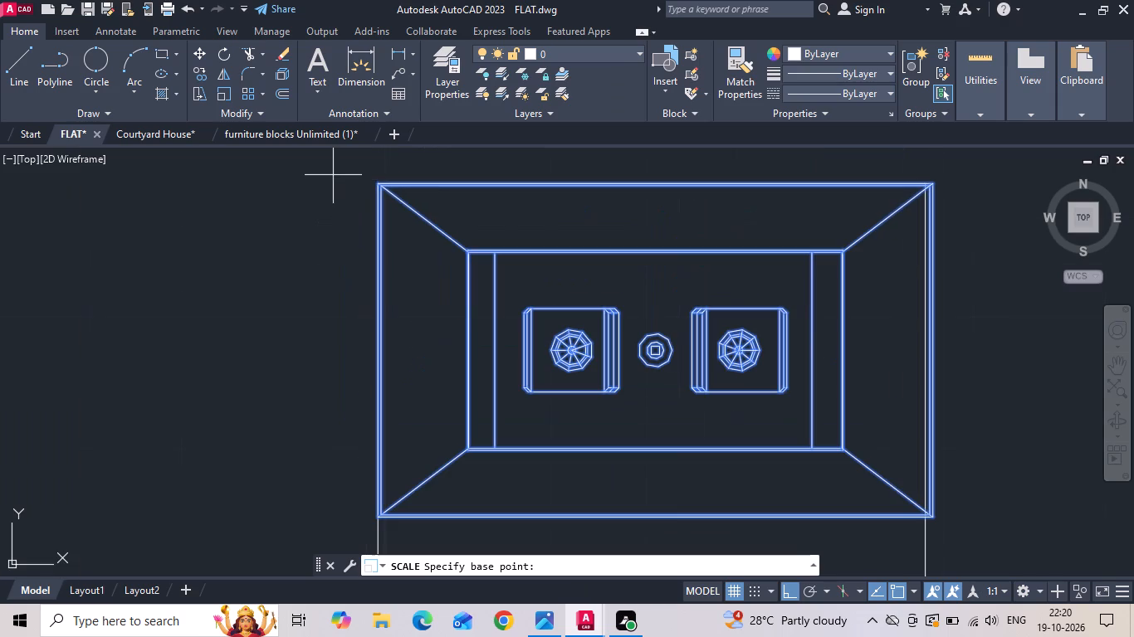
pyautogui.click(377, 181)
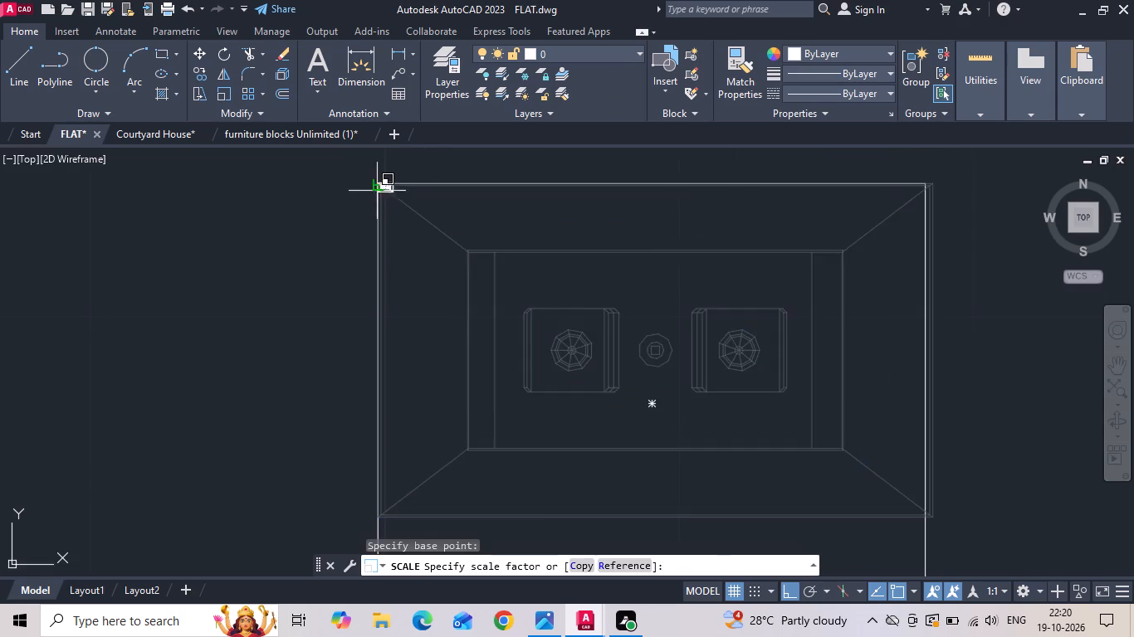
pyautogui.scroll(-1, 377, 212)
pyautogui.click(374, 365)
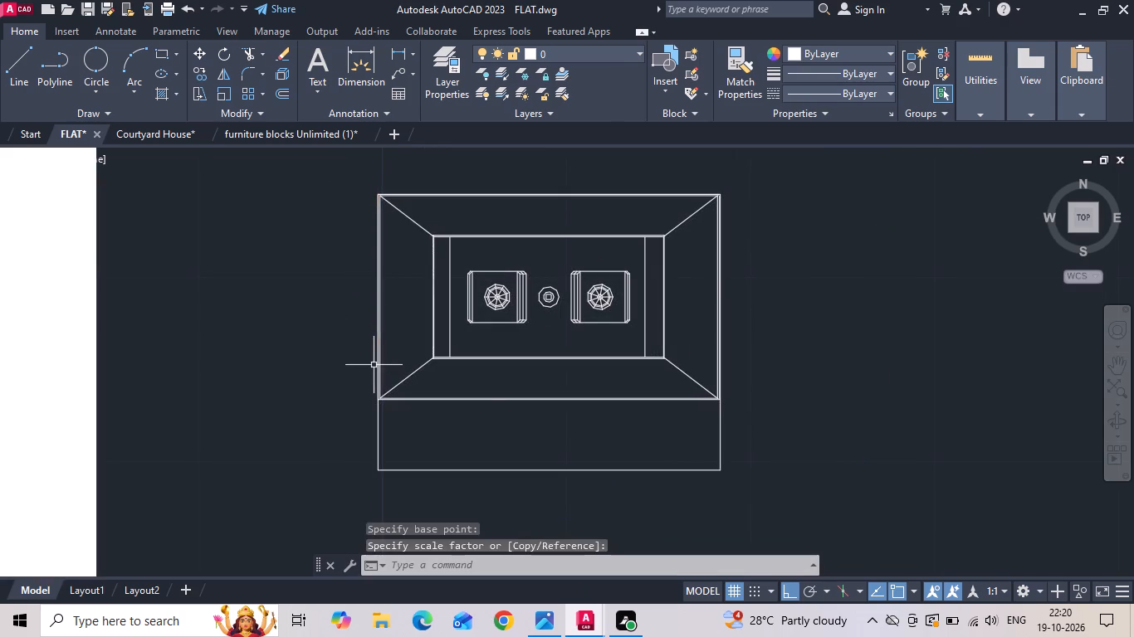
# Move the scaled bedside table block straight down to centre it vertically inside the small rectangle.
pyautogui.scroll(4, 714, 431)
pyautogui.scroll(-1, 688, 329)
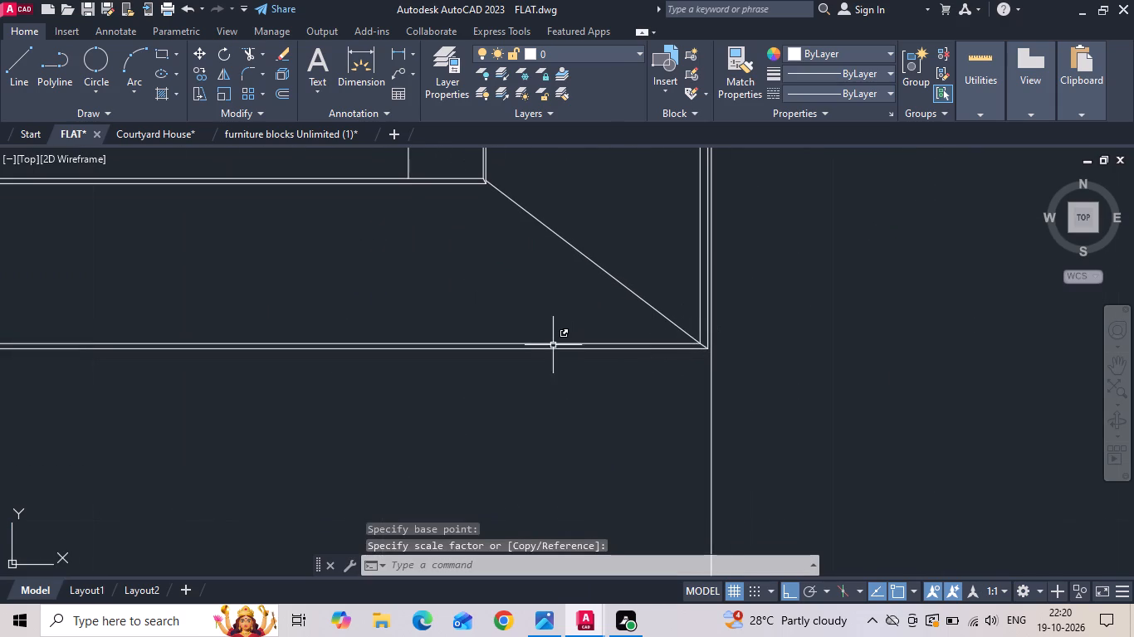
pyautogui.scroll(-2, 613, 329)
pyautogui.moveTo(495, 335); pyautogui.dragTo(473, 374)
pyautogui.rightClick(466, 377)
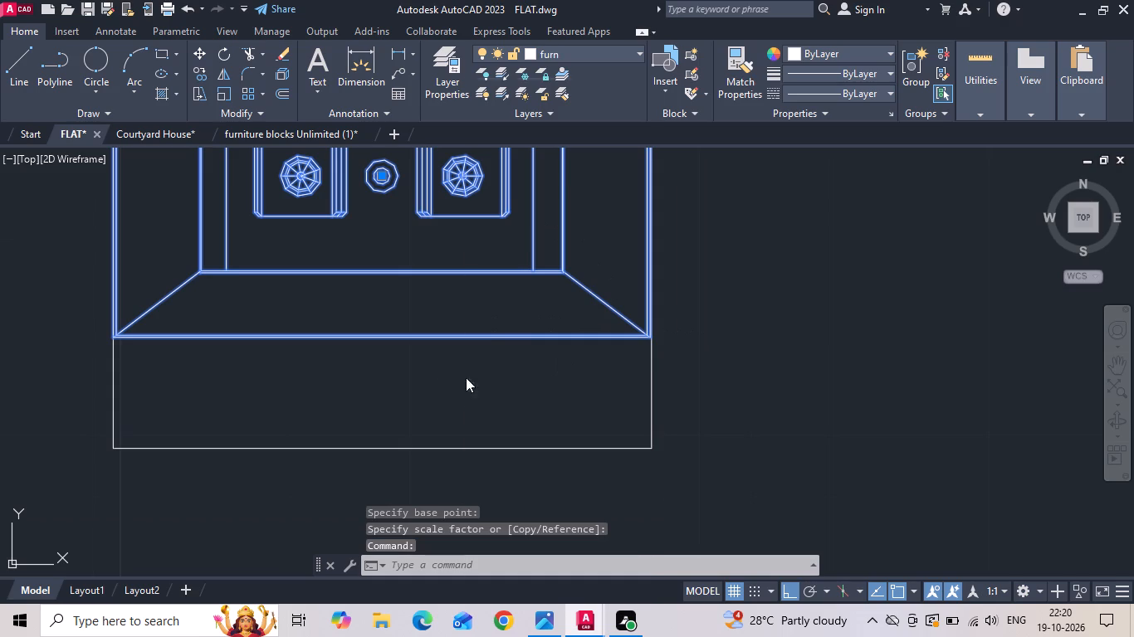
pyautogui.click(520, 281)
pyautogui.scroll(-1, 628, 331)
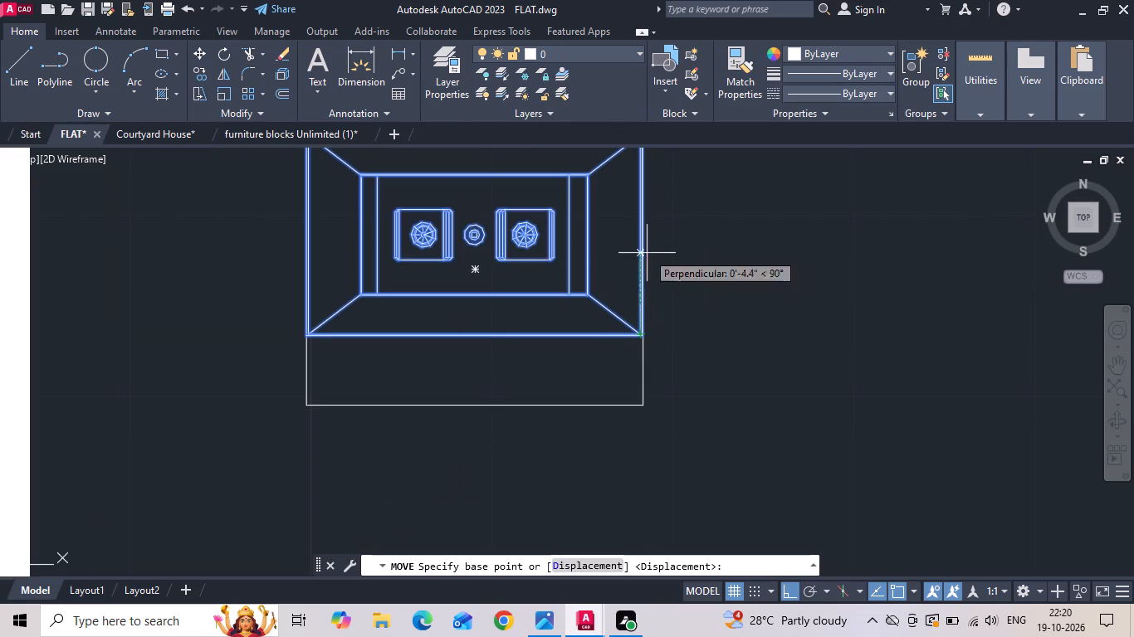
pyautogui.click(647, 241)
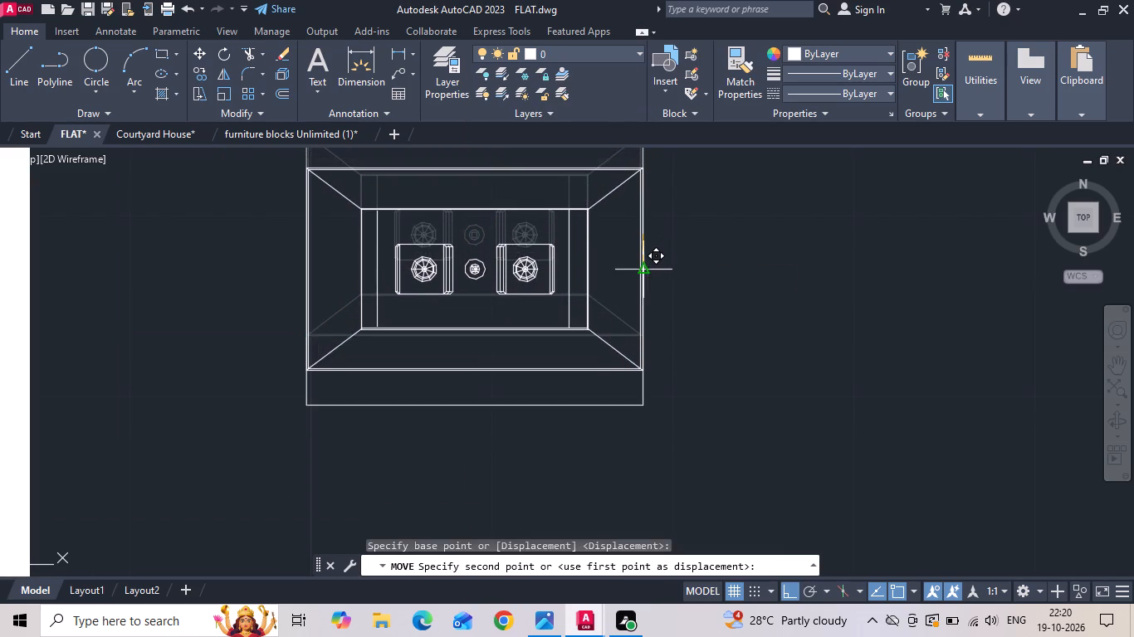
pyautogui.click(645, 266)
# Copy the bedside table with its rectangle by its southwest corner onto the new bed's outer southeast corner.
pyautogui.scroll(-3, 569, 304)
pyautogui.moveTo(600, 263); pyautogui.dragTo(584, 284)
pyautogui.click(467, 378)
pyautogui.rightClick(467, 378)
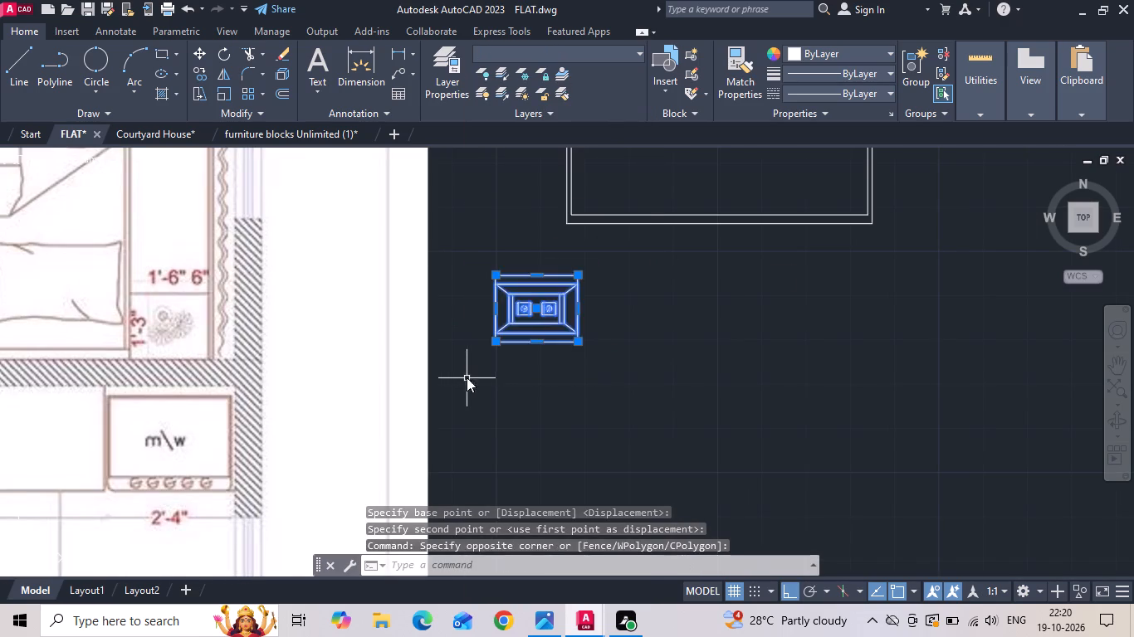
pyautogui.click(497, 352)
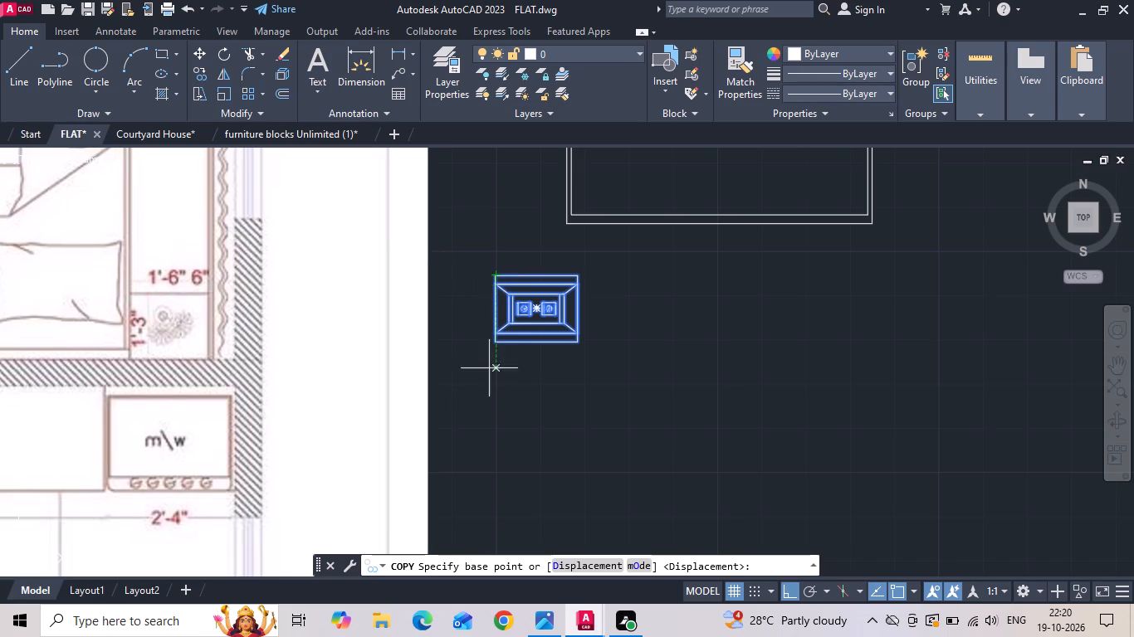
pyautogui.moveTo(496, 342); pyautogui.dragTo(545, 332)
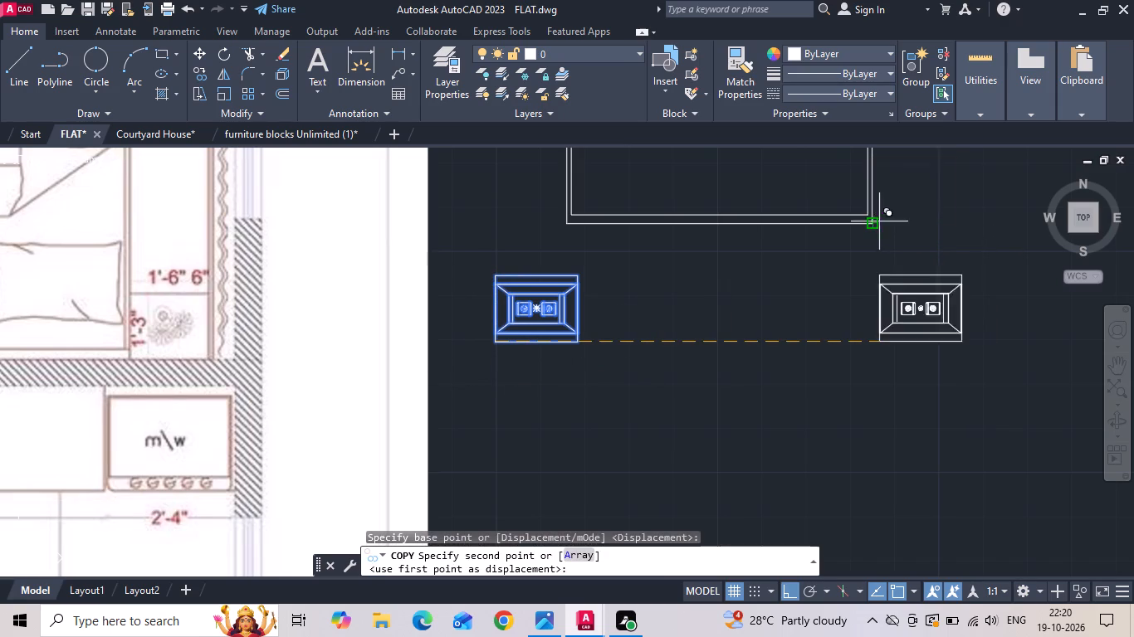
pyautogui.click(879, 221)
pyautogui.press('Escape')
# Move the original bedside table with its rectangle by its southeast corner onto the new bed's outer southwest corner.
pyautogui.moveTo(683, 283); pyautogui.dragTo(610, 333)
pyautogui.click(505, 396)
pyautogui.rightClick(505, 396)
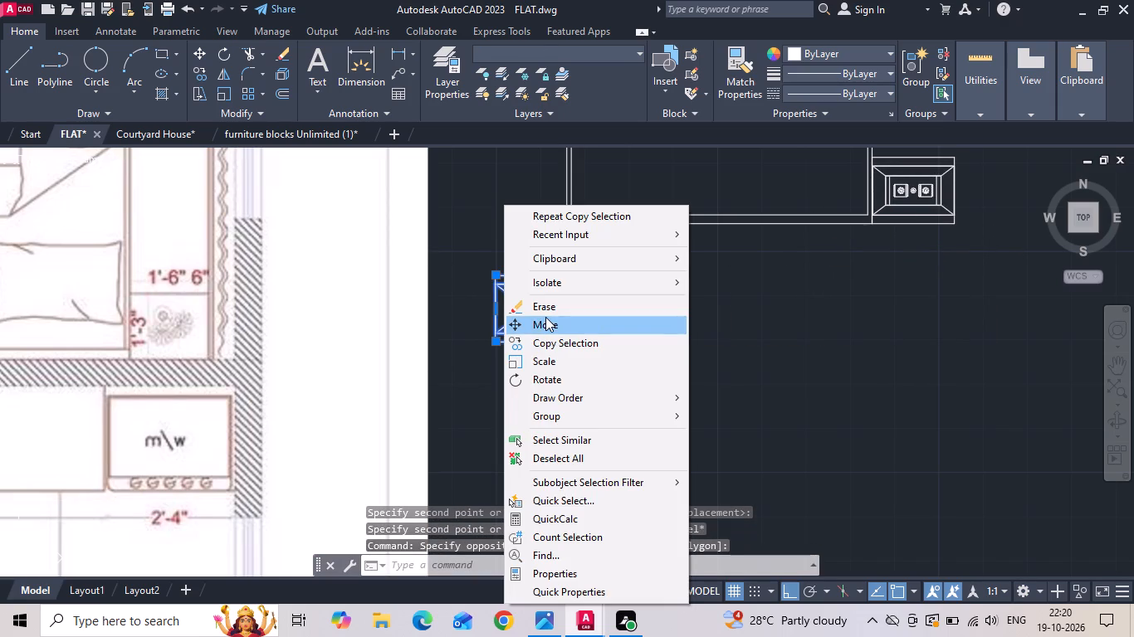
pyautogui.click(545, 317)
pyautogui.scroll(2, 564, 348)
pyautogui.click(596, 332)
pyautogui.scroll(-3, 596, 332)
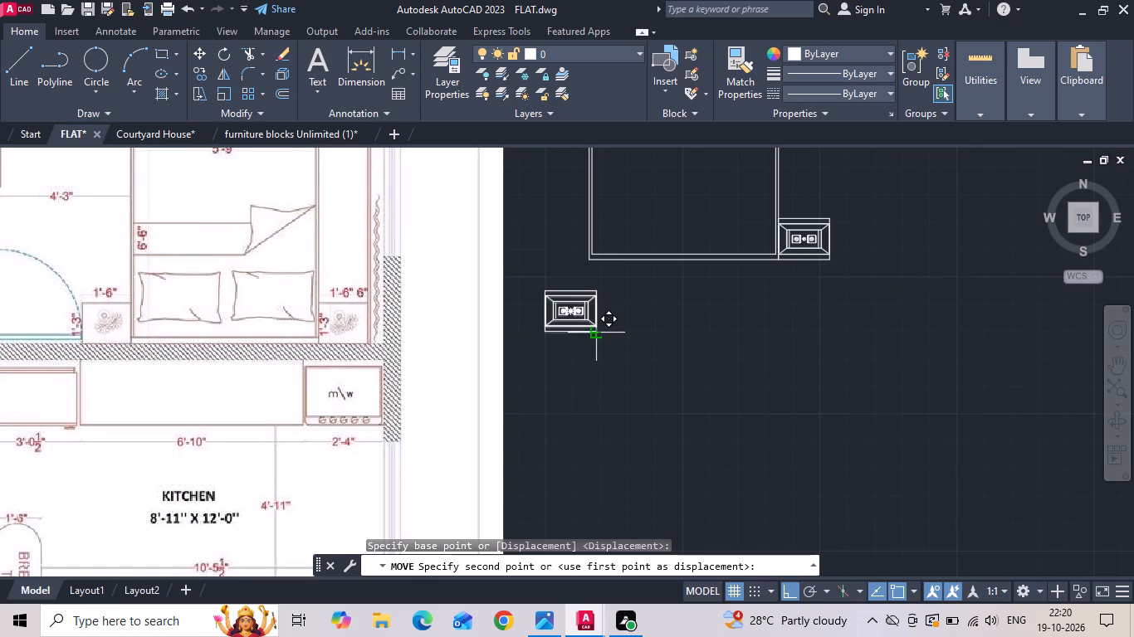
pyautogui.scroll(2, 547, 221)
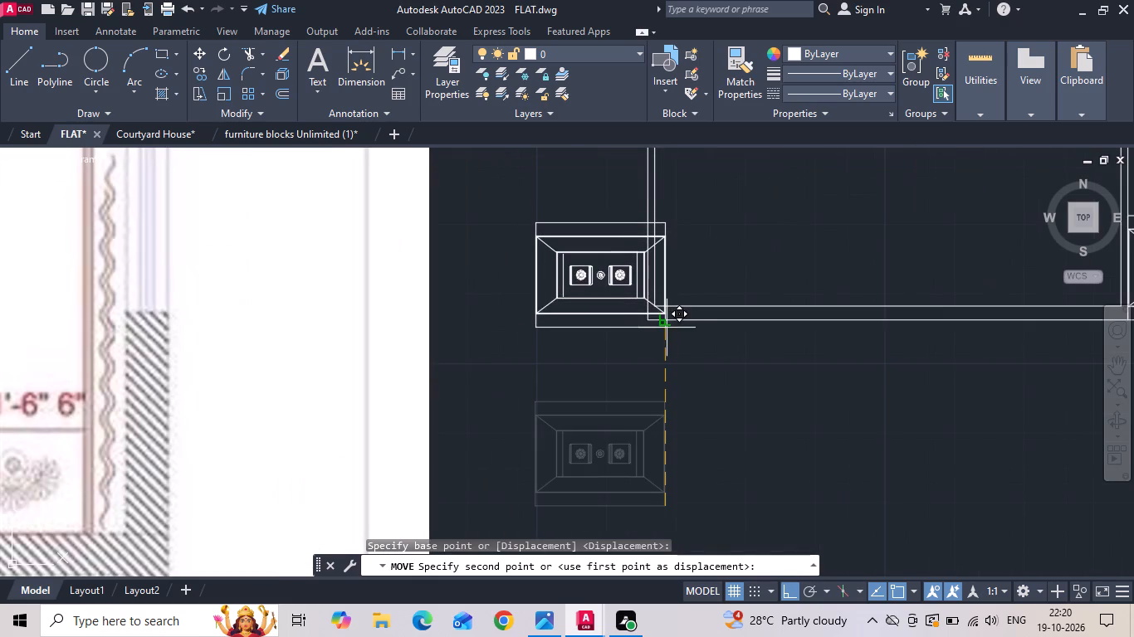
pyautogui.click(647, 320)
# Copy the two pillows and folded blanket from the master bedroom bed to the empty space west of that room.
pyautogui.scroll(-3, 569, 354)
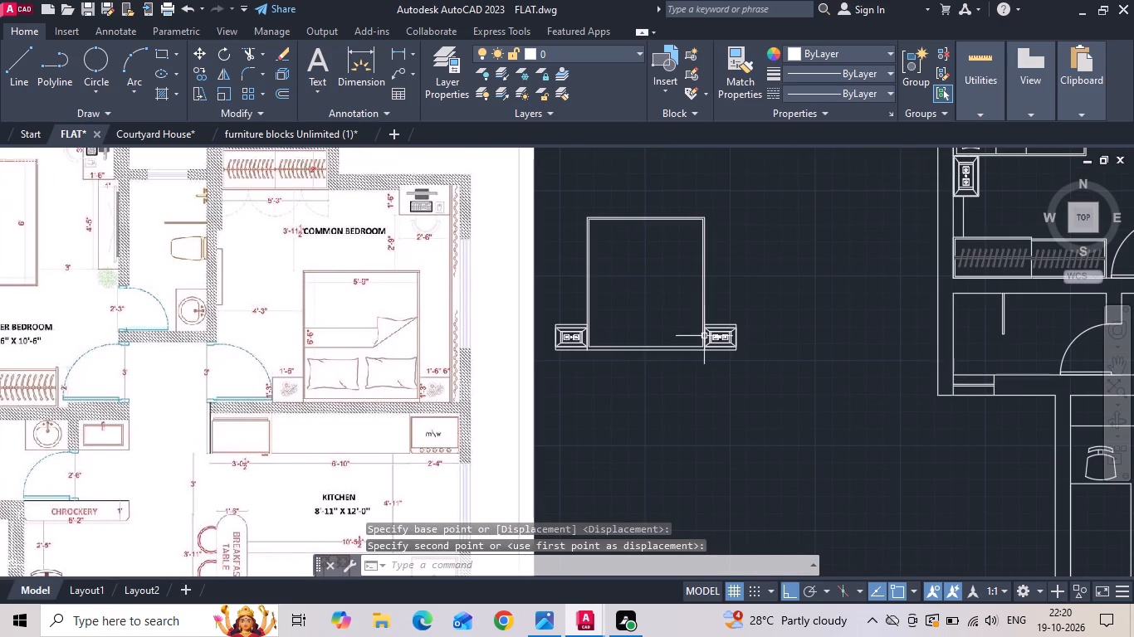
pyautogui.scroll(-1, 583, 318)
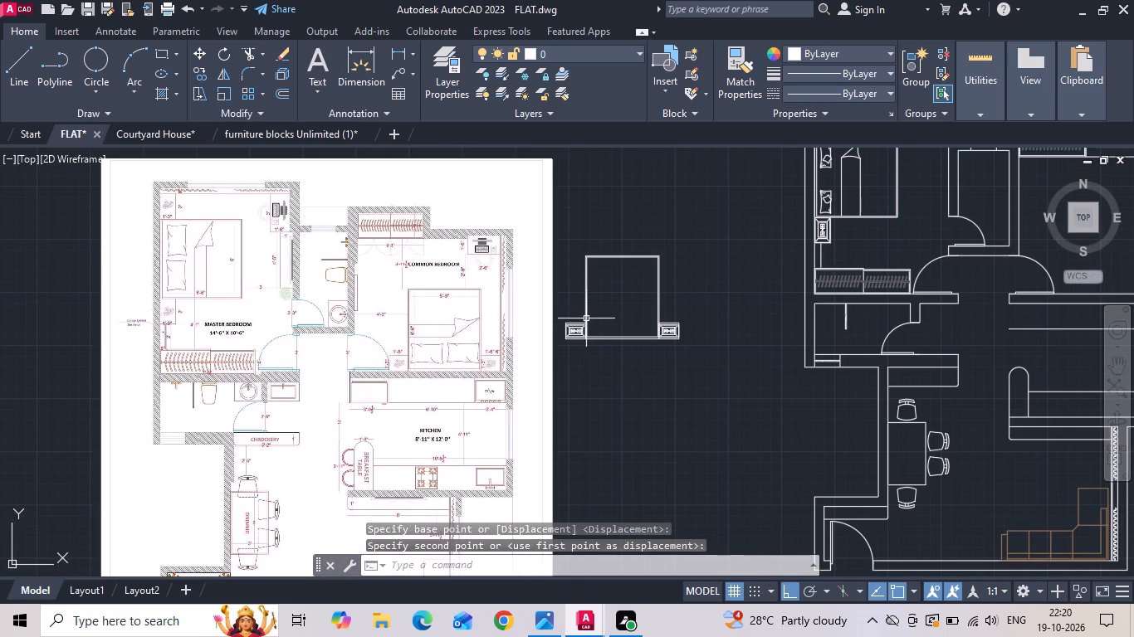
pyautogui.moveTo(858, 232); pyautogui.dragTo(835, 308, button='middle')
pyautogui.scroll(2, 819, 241)
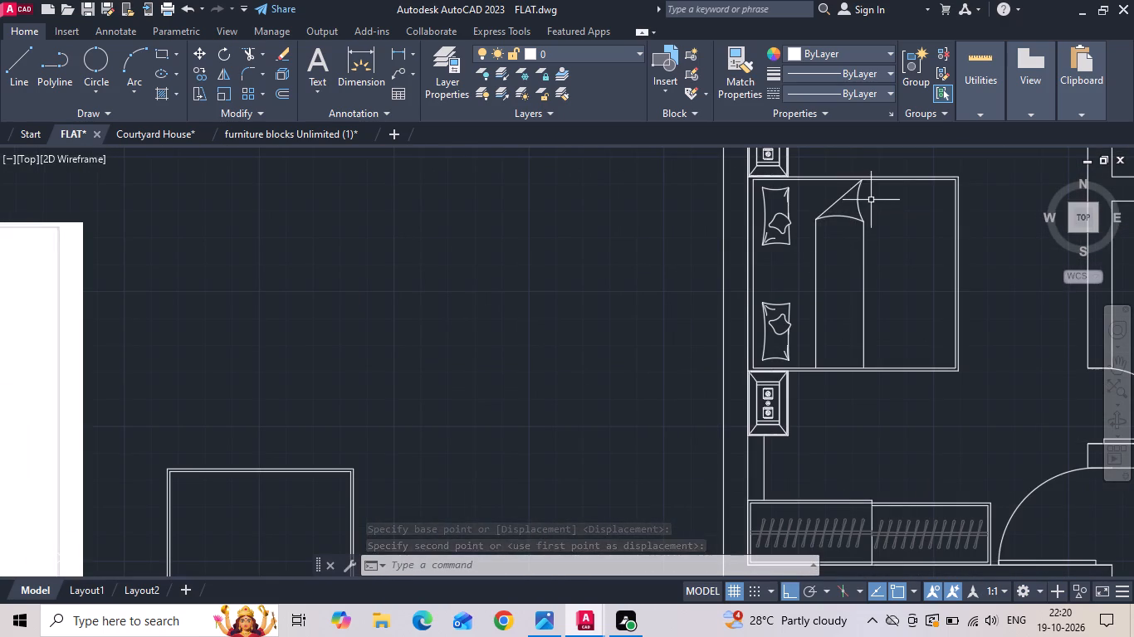
pyautogui.moveTo(871, 194); pyautogui.dragTo(862, 204)
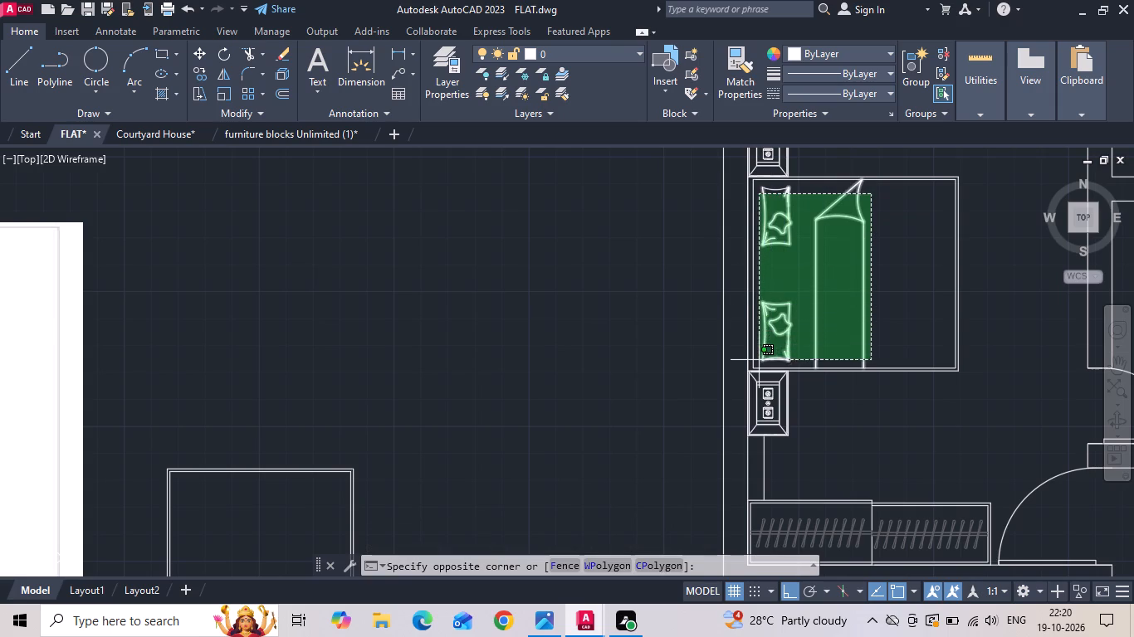
pyautogui.click(759, 363)
pyautogui.scroll(3, 804, 190)
pyautogui.moveTo(786, 176); pyautogui.dragTo(754, 199)
pyautogui.click(664, 284)
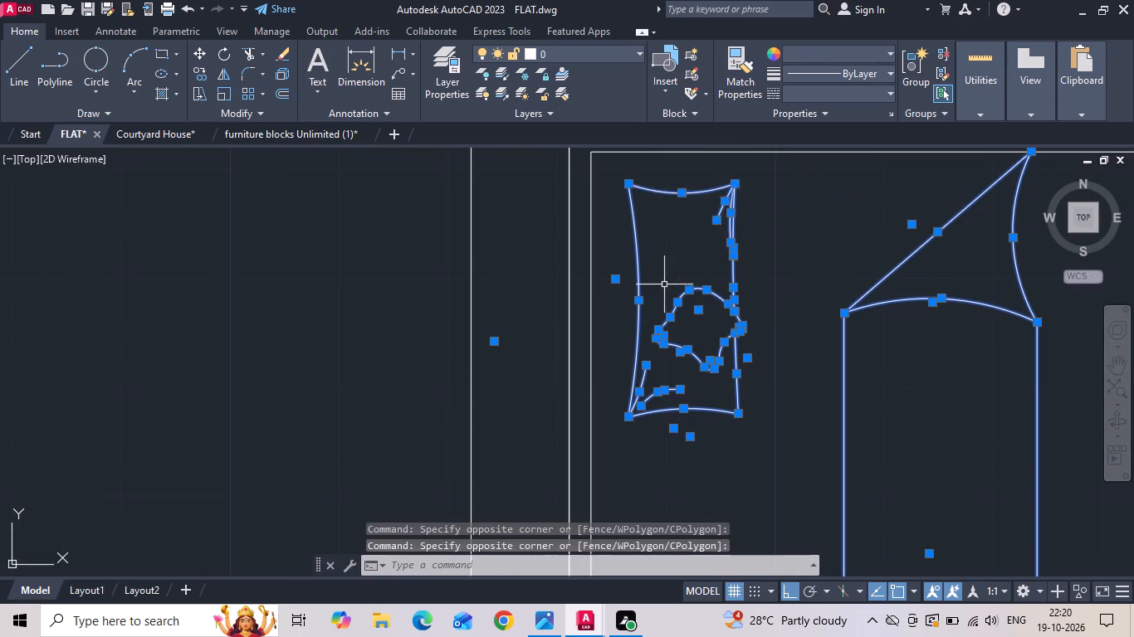
pyautogui.scroll(-2, 673, 254)
pyautogui.rightClick(710, 403)
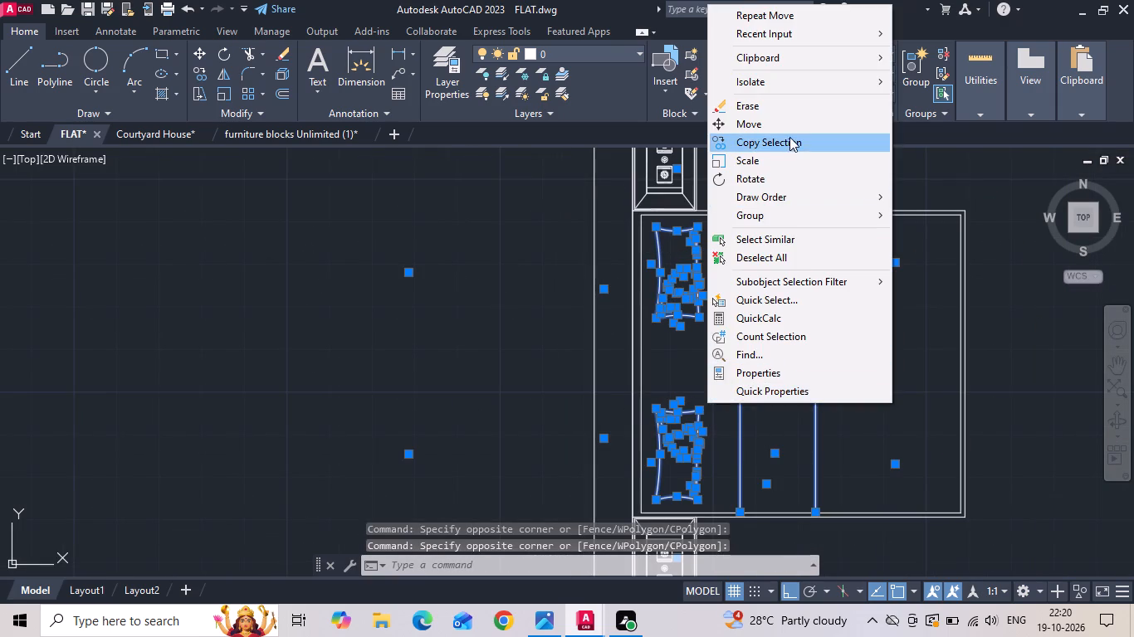
pyautogui.click(789, 136)
pyautogui.scroll(-2, 798, 277)
pyautogui.moveTo(798, 327); pyautogui.dragTo(787, 328)
pyautogui.click(615, 325)
pyautogui.press('Escape')
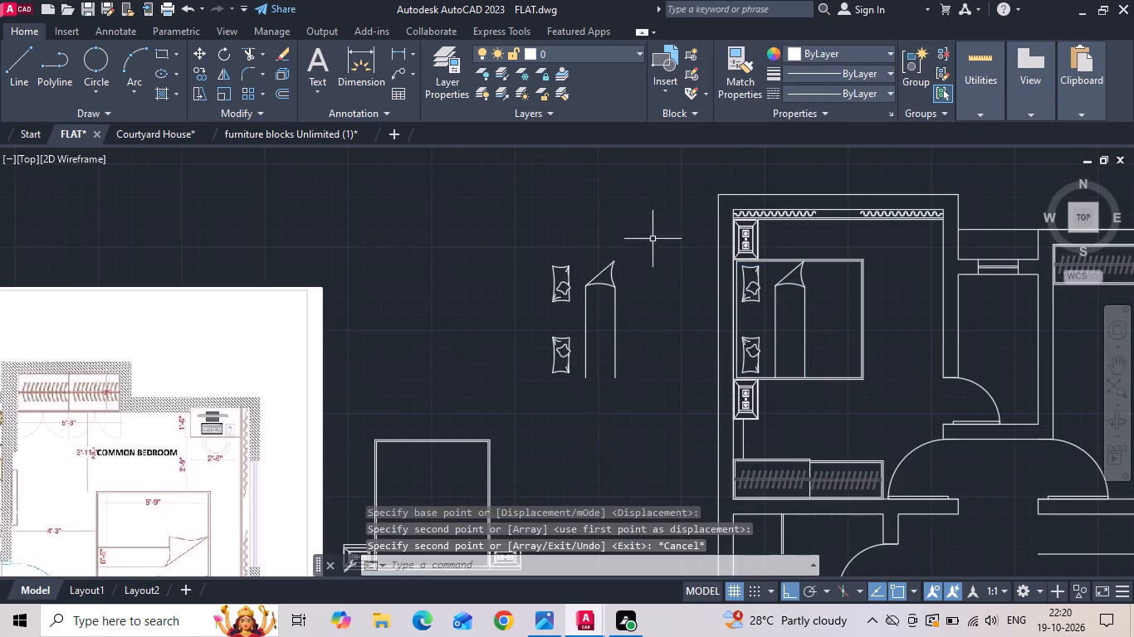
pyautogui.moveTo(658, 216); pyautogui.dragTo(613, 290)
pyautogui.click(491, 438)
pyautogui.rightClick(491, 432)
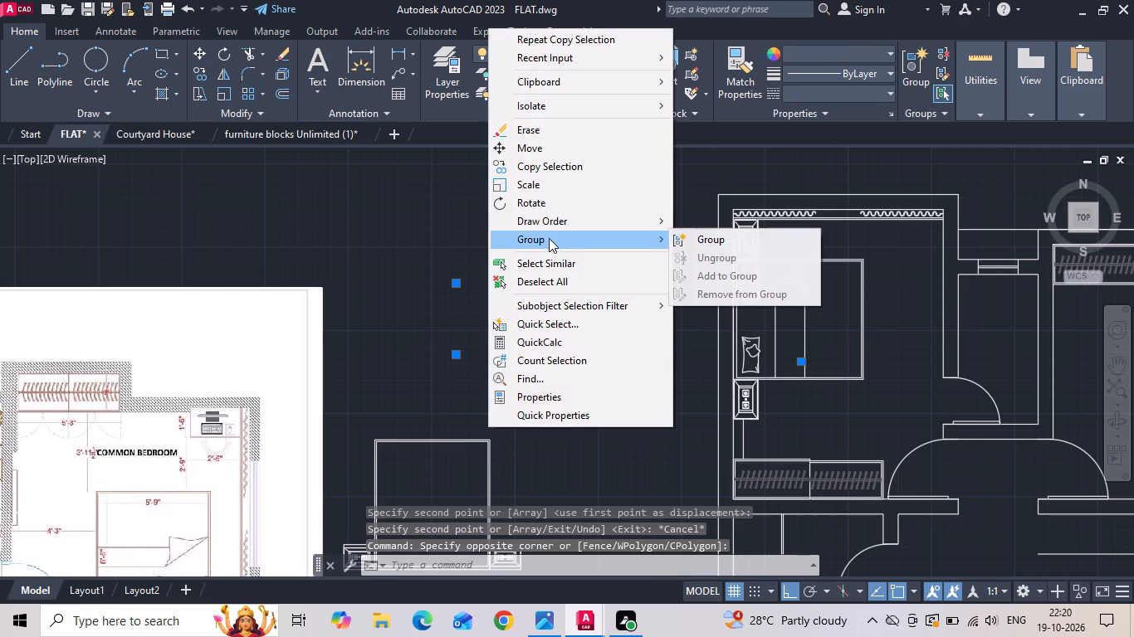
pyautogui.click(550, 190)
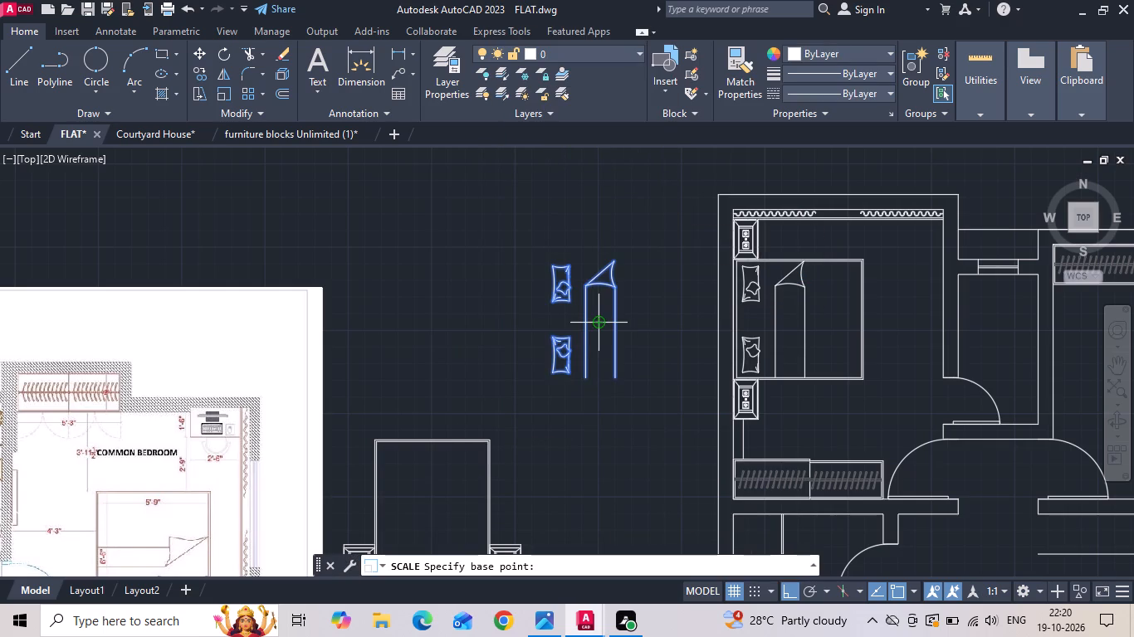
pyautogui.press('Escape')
# Rotate the copied pillows and blanket 90 degrees counterclockwise so the pillows lie south of the blanket.
pyautogui.moveTo(642, 244); pyautogui.dragTo(594, 300)
pyautogui.click(498, 422)
pyautogui.rightClick(499, 422)
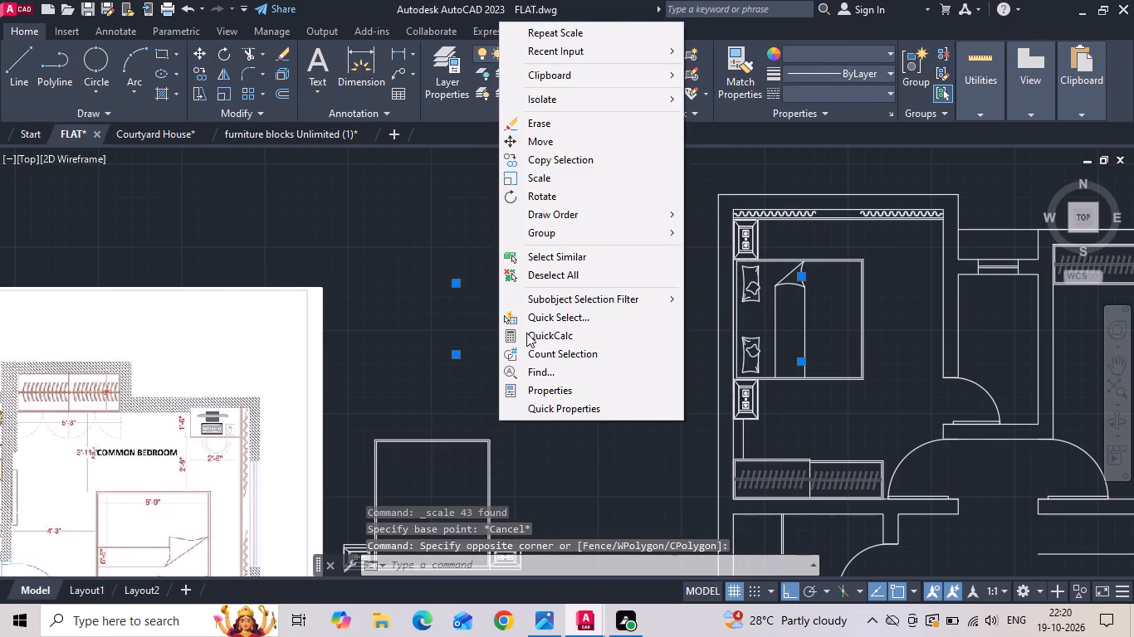
pyautogui.click(560, 200)
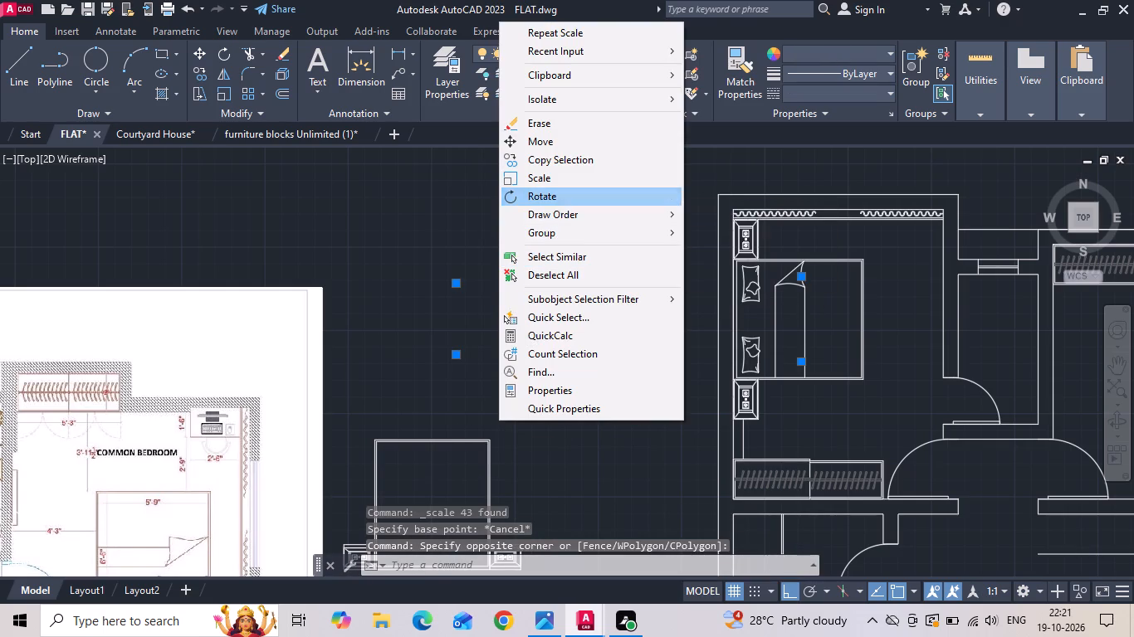
pyautogui.click(528, 321)
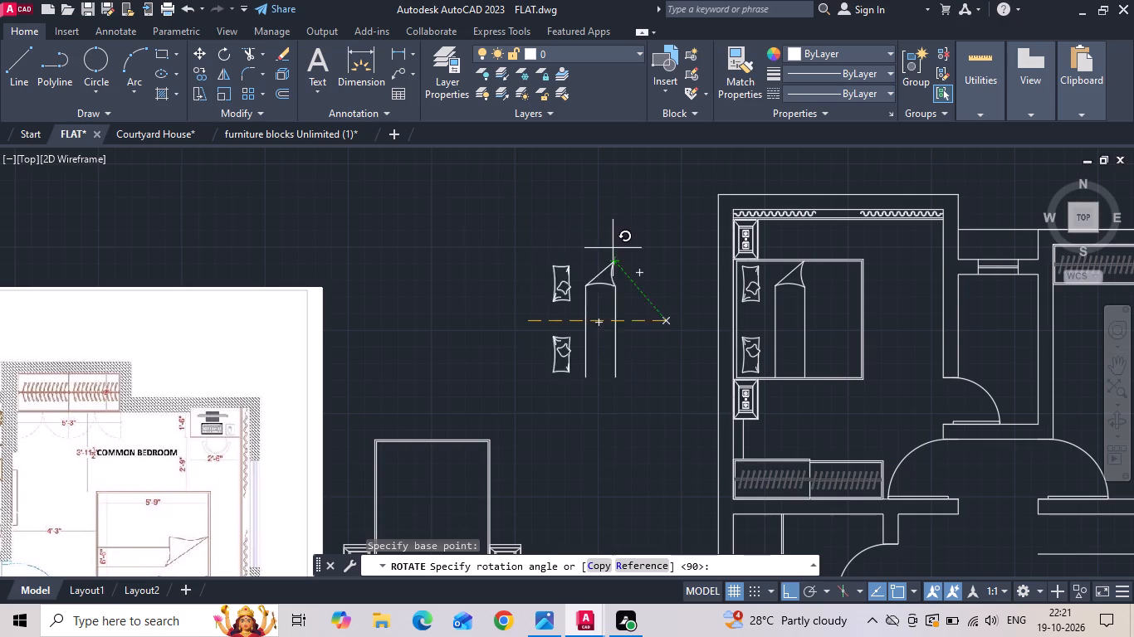
pyautogui.click(603, 210)
# Move the rotated pillows and blanket into the new bed, placing the blanket fold's western tip on the bed's inner west edge.
pyautogui.moveTo(604, 209); pyautogui.dragTo(591, 247)
pyautogui.click(433, 356)
pyautogui.rightClick(433, 353)
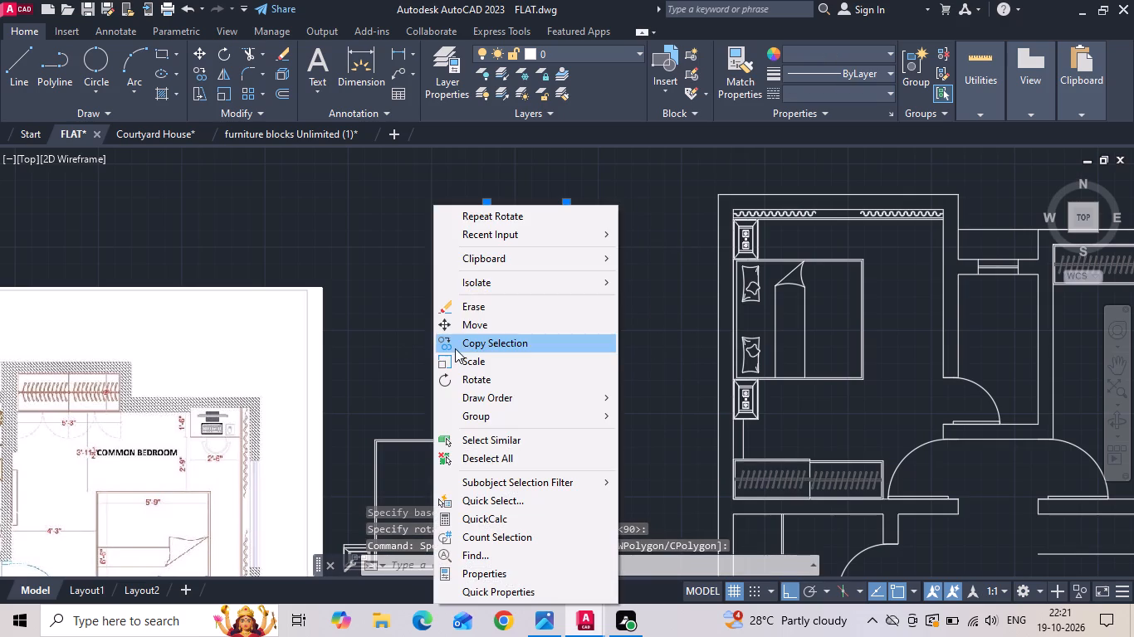
pyautogui.click(472, 331)
pyautogui.scroll(3, 455, 235)
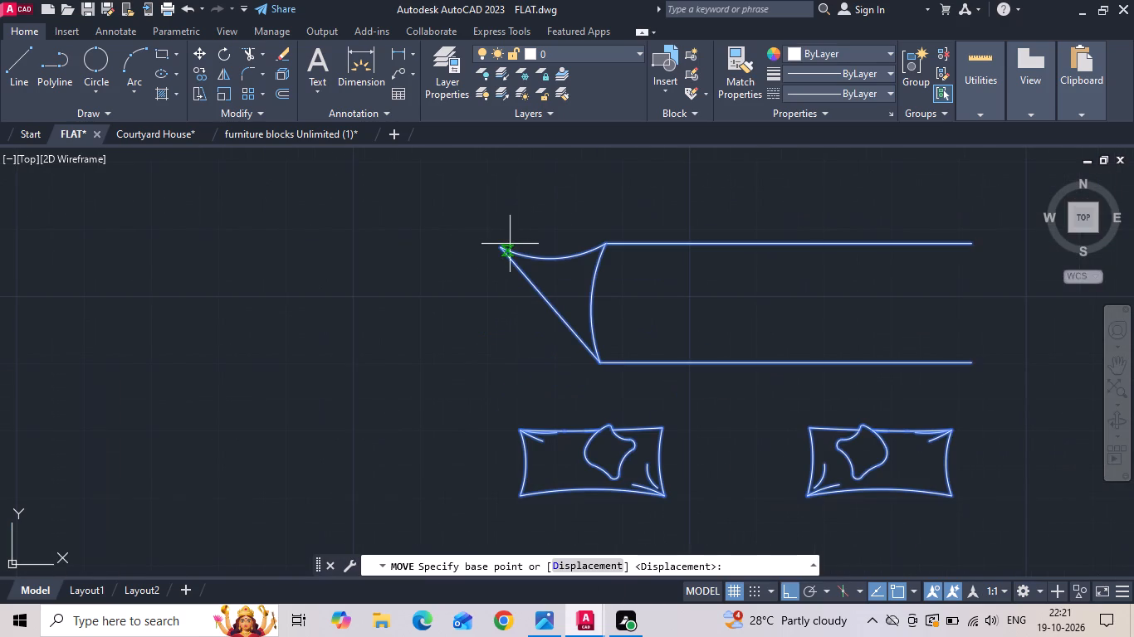
pyautogui.click(504, 245)
pyautogui.scroll(-6, 530, 225)
pyautogui.scroll(5, 517, 301)
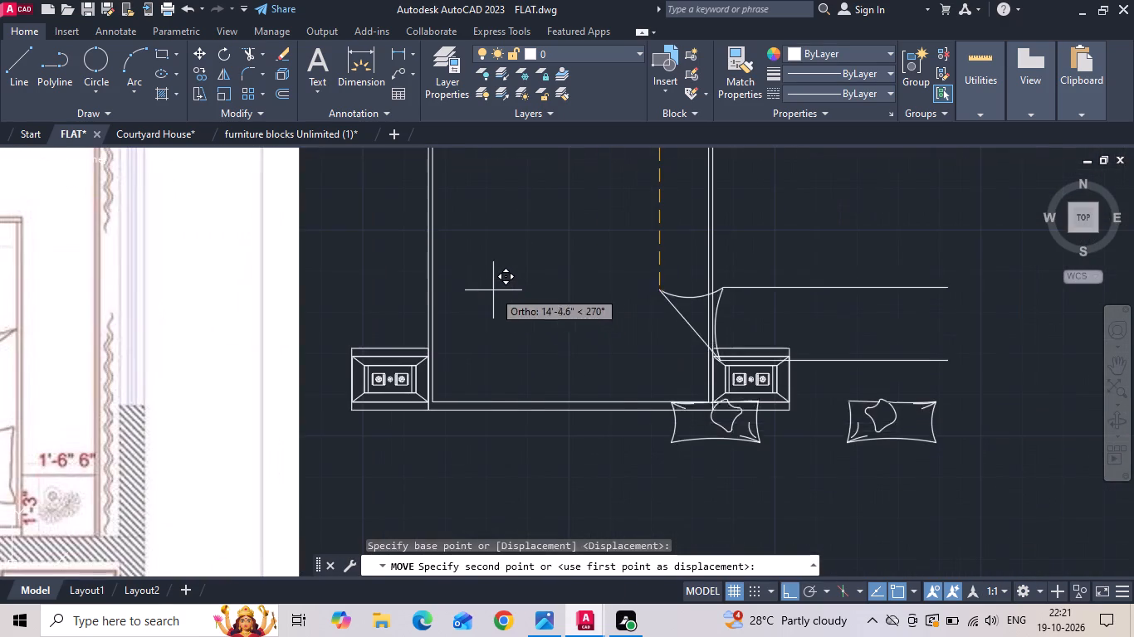
pyautogui.click(434, 250)
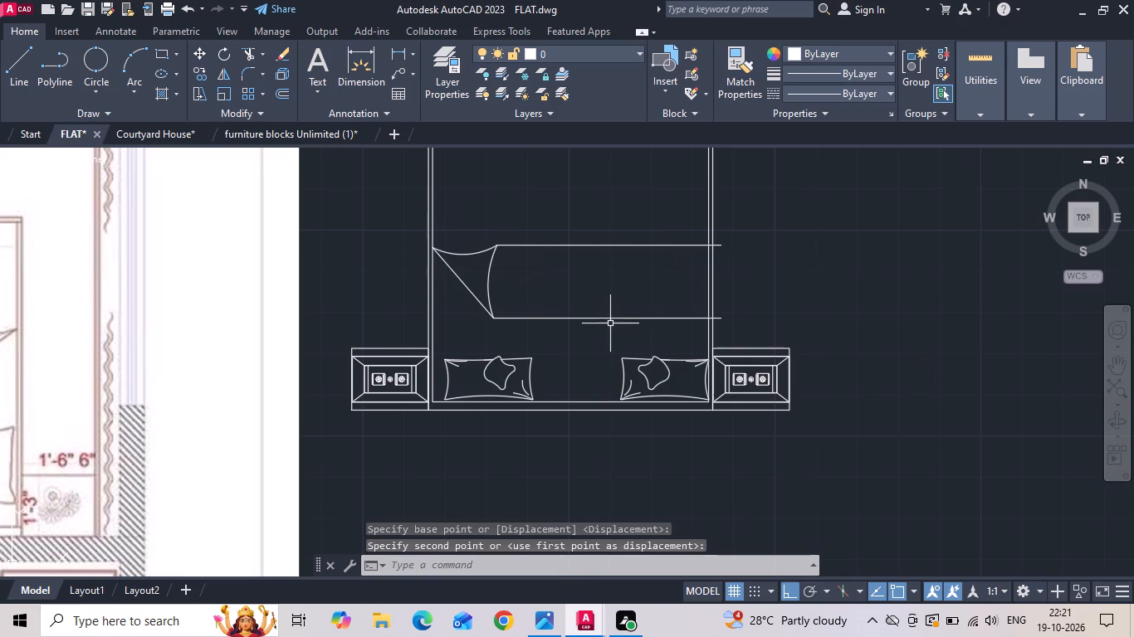
# Trim the two blanket lines between the double outlines of the new bed's east side.
pyautogui.write('tr')
pyautogui.press('space')
pyautogui.scroll(2, 721, 261)
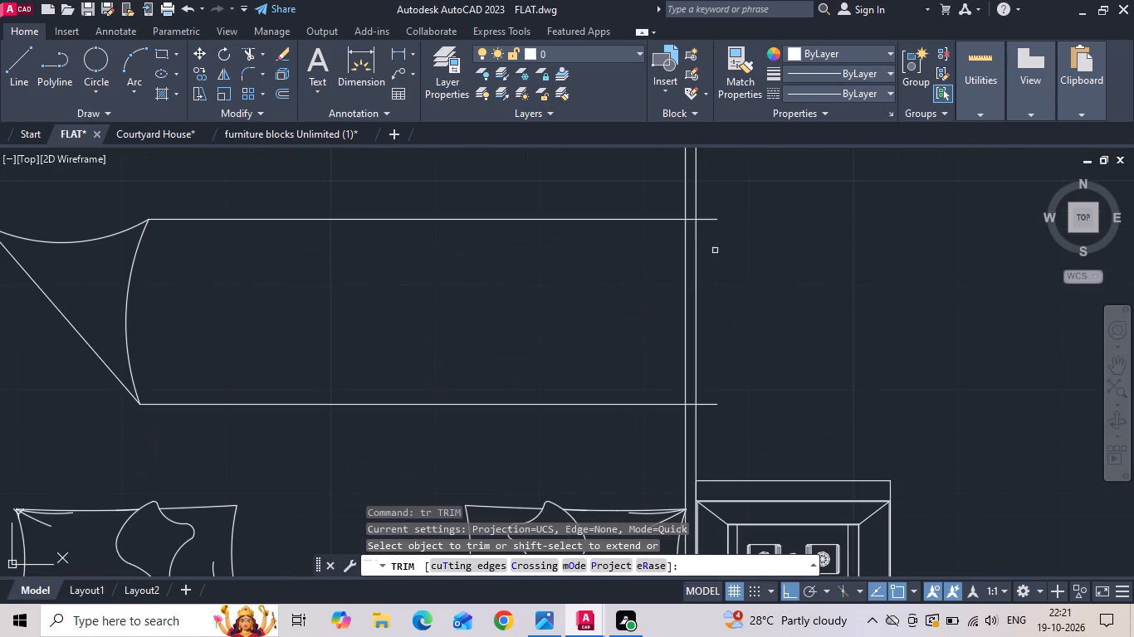
pyautogui.click(692, 216)
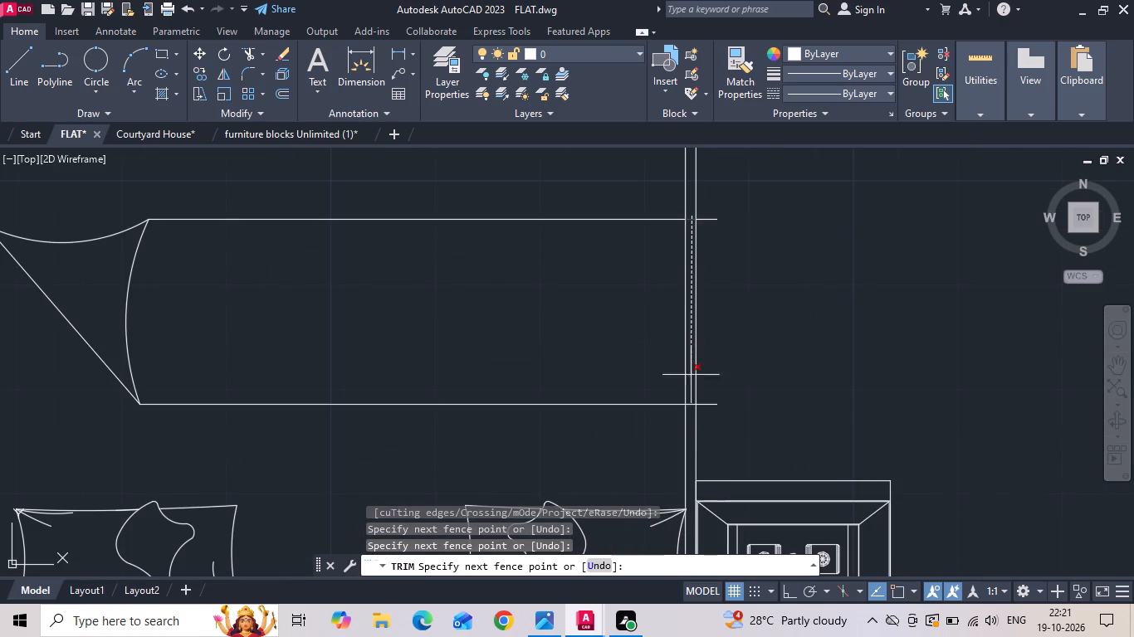
pyautogui.click(691, 415)
pyautogui.press('Escape')
# Select the two leftover blanket line ends just outside the new bed's east edge.
pyautogui.moveTo(738, 207); pyautogui.dragTo(721, 242)
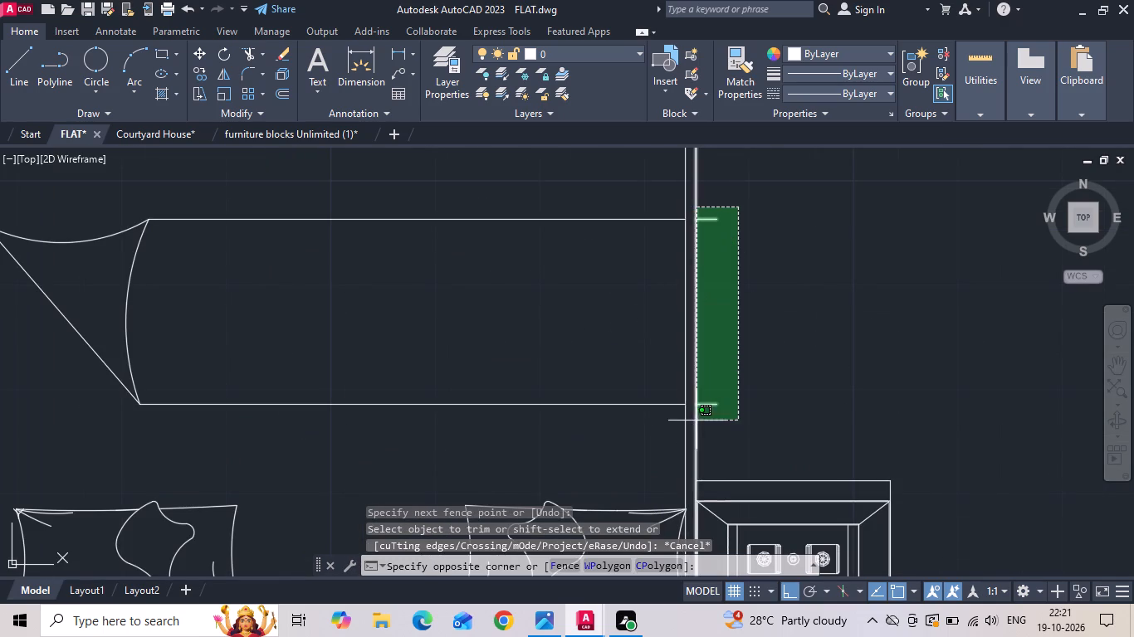
pyautogui.click(702, 421)
pyautogui.scroll(-2, 540, 298)
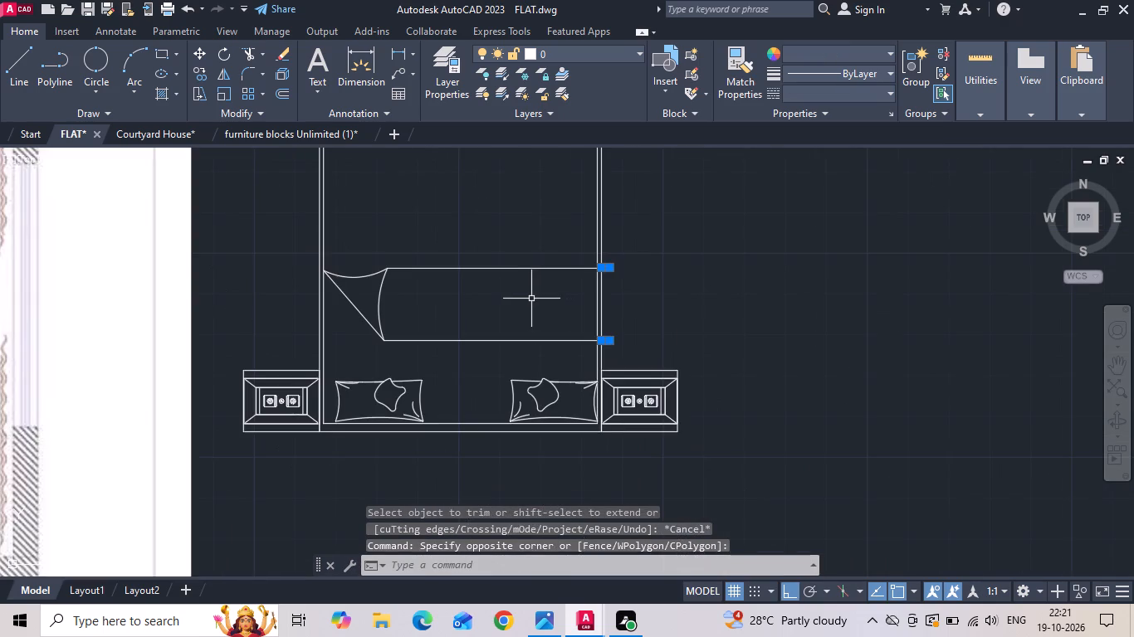
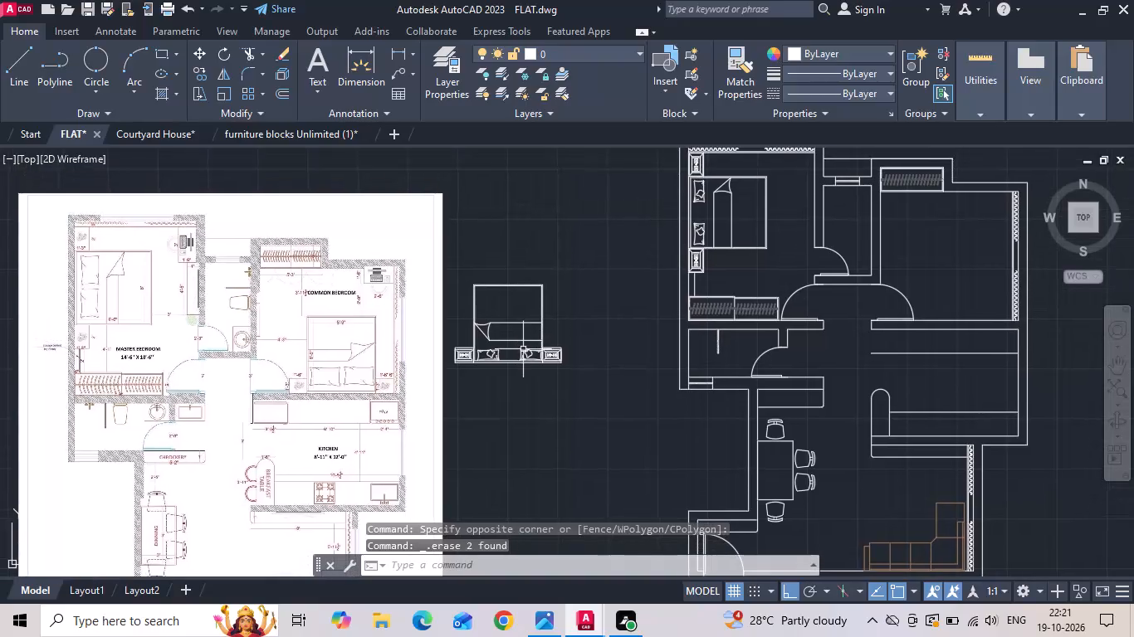
# Move the folded blanket outline on the loose double bed about 10 inches straight up, away from the pillows.
pyautogui.scroll(3, 520, 352)
pyautogui.moveTo(557, 212); pyautogui.dragTo(542, 236)
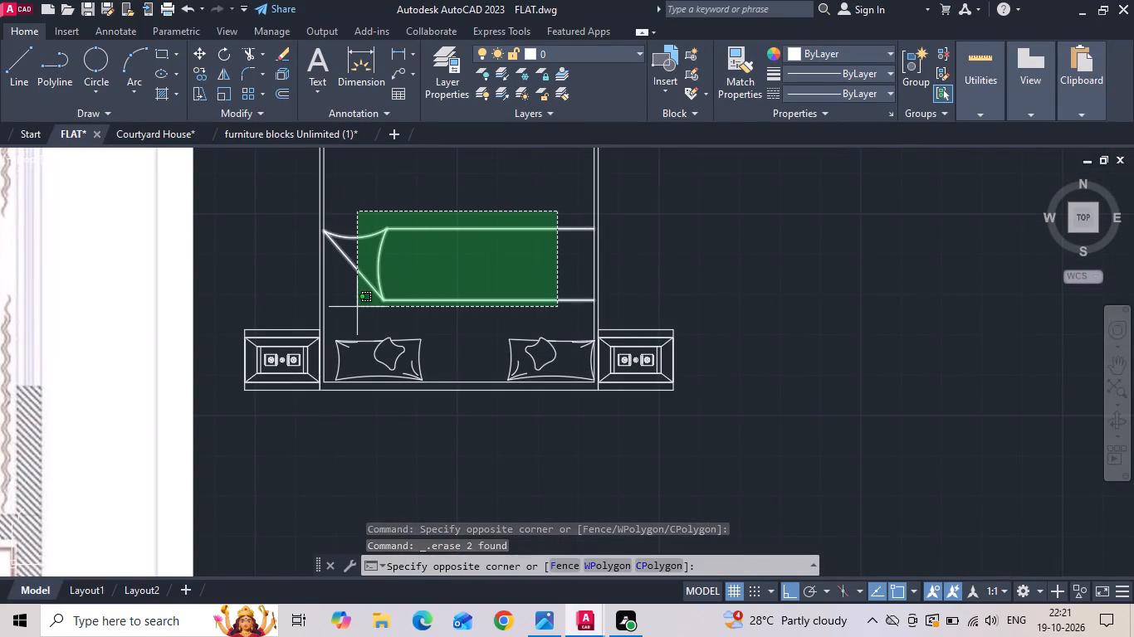
pyautogui.click(354, 314)
pyautogui.scroll(2, 526, 395)
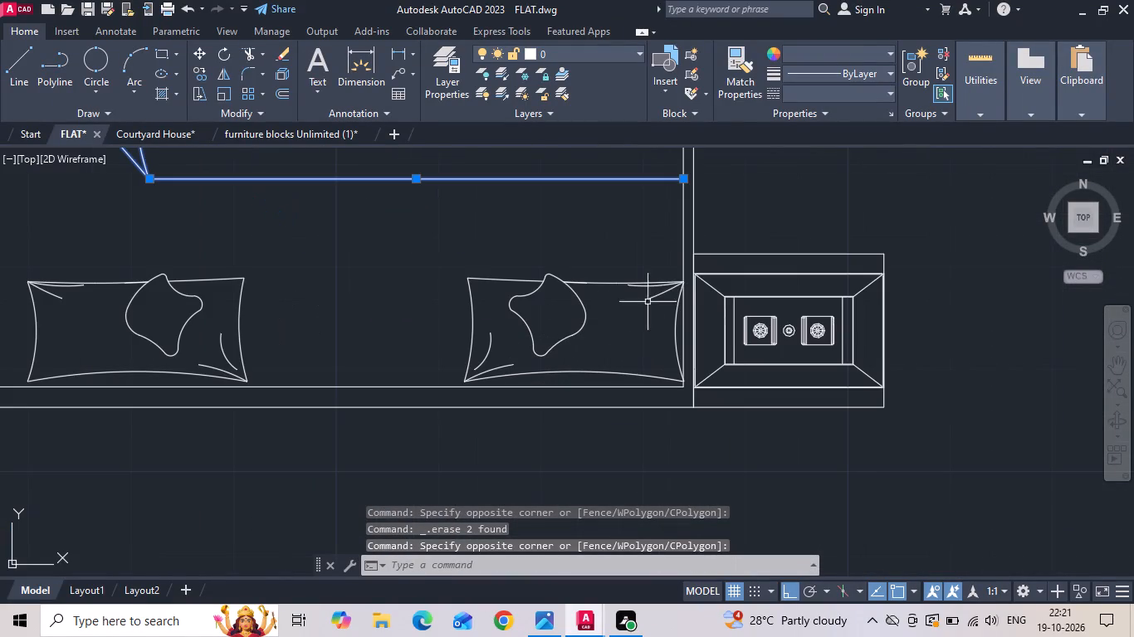
pyautogui.scroll(-2, 599, 336)
pyautogui.rightClick(649, 268)
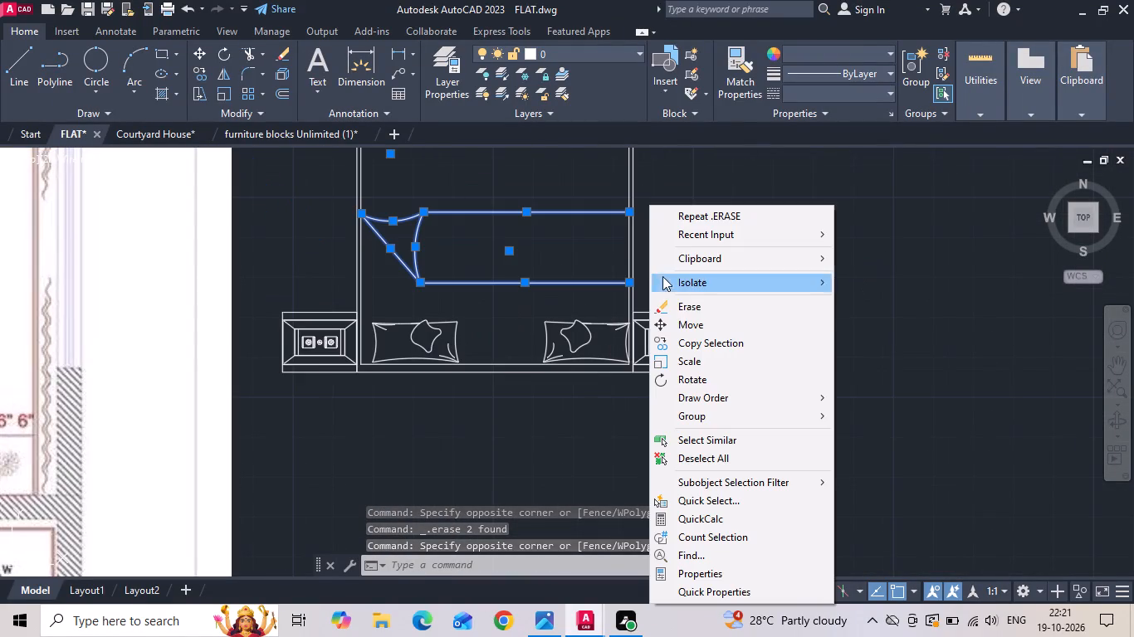
pyautogui.click(672, 321)
pyautogui.click(806, 276)
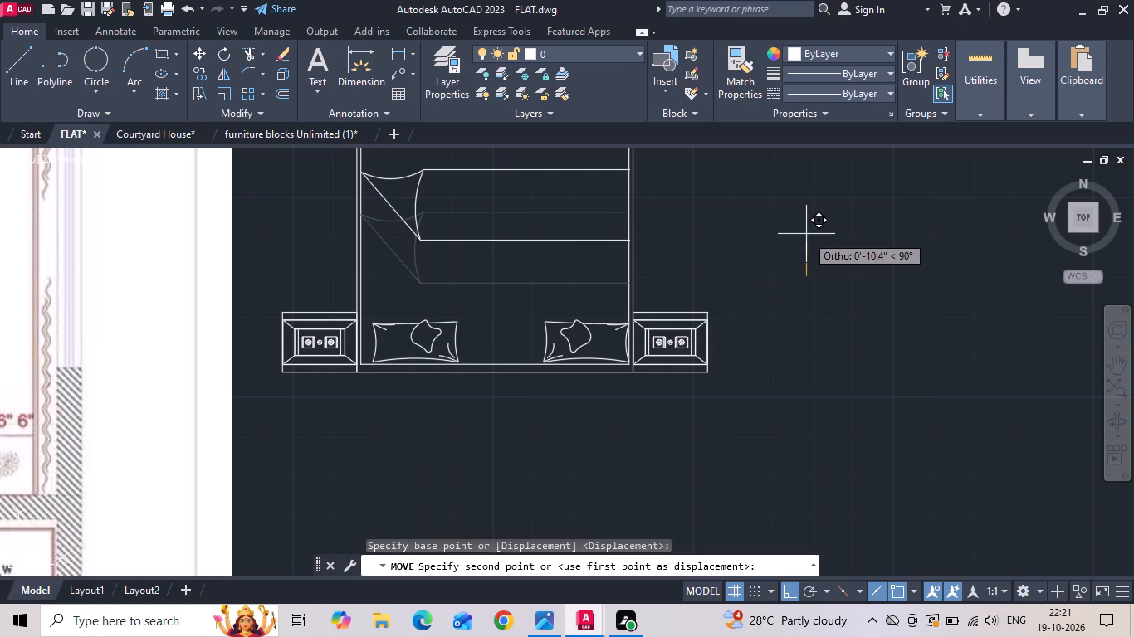
pyautogui.click(805, 231)
# Move both pillows with their cushions about 2 inches straight up, away from the bed's headboard edge.
pyautogui.scroll(2, 389, 344)
pyautogui.moveTo(568, 272); pyautogui.dragTo(569, 273)
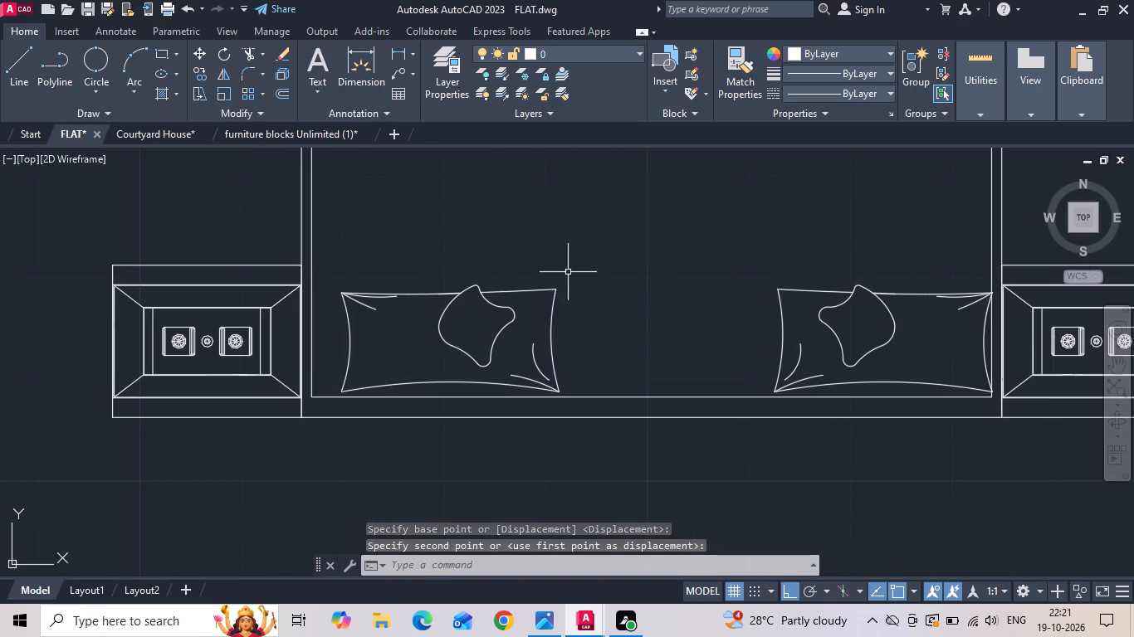
pyautogui.moveTo(569, 273); pyautogui.dragTo(563, 303)
pyautogui.click(335, 391)
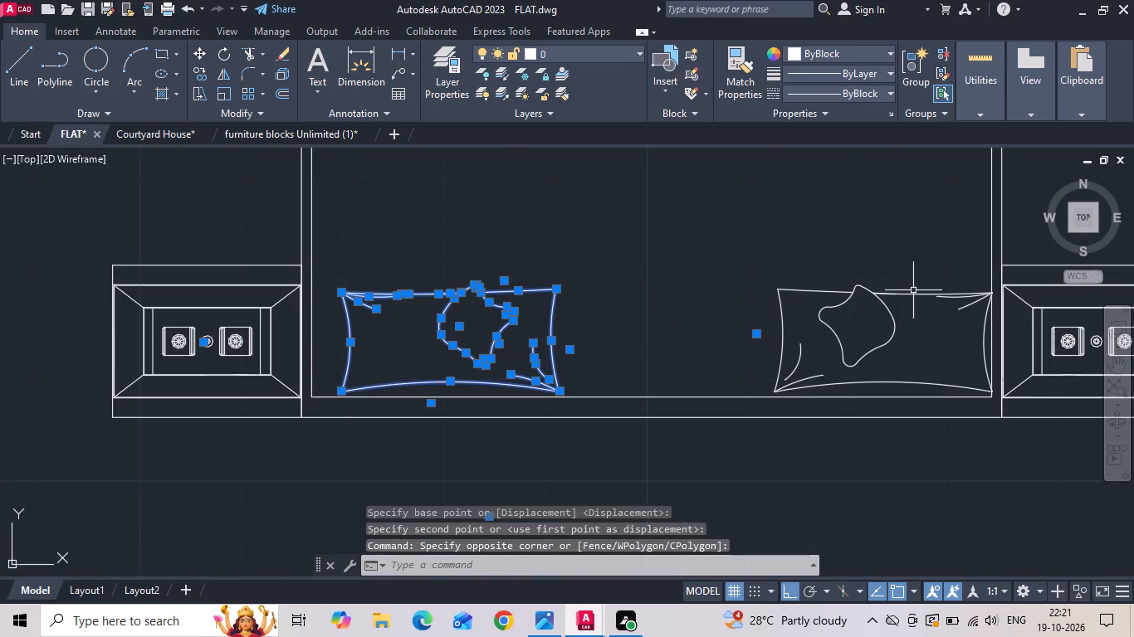
pyautogui.scroll(2, 977, 328)
pyautogui.moveTo(995, 225); pyautogui.dragTo(996, 226)
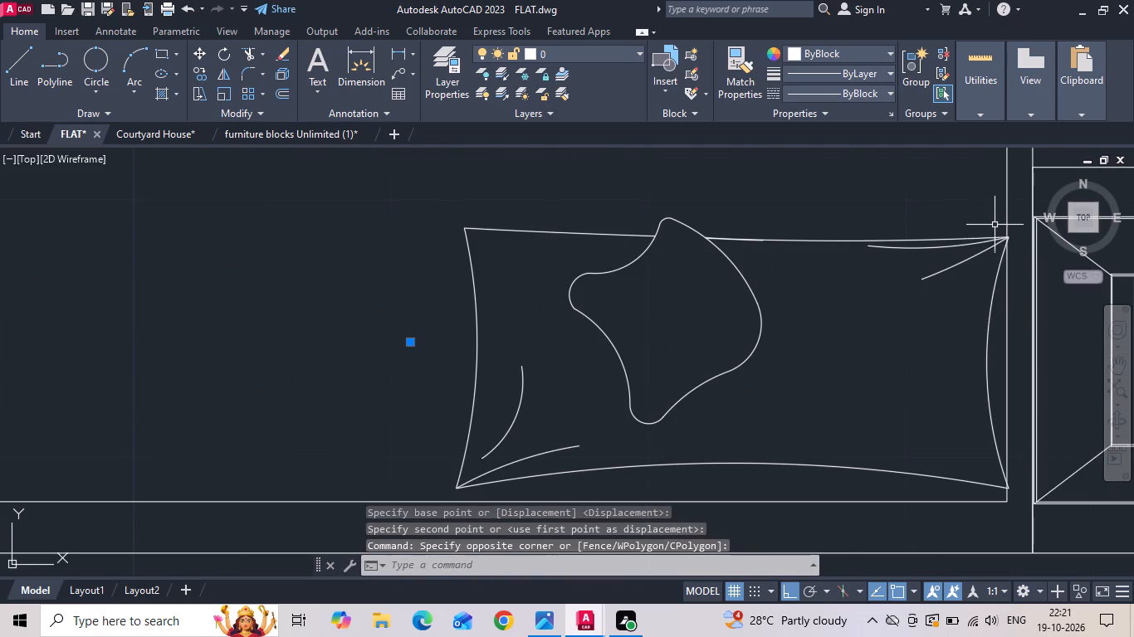
pyautogui.moveTo(996, 226); pyautogui.dragTo(983, 280)
pyautogui.scroll(-2, 540, 452)
pyautogui.click(493, 463)
pyautogui.rightClick(417, 382)
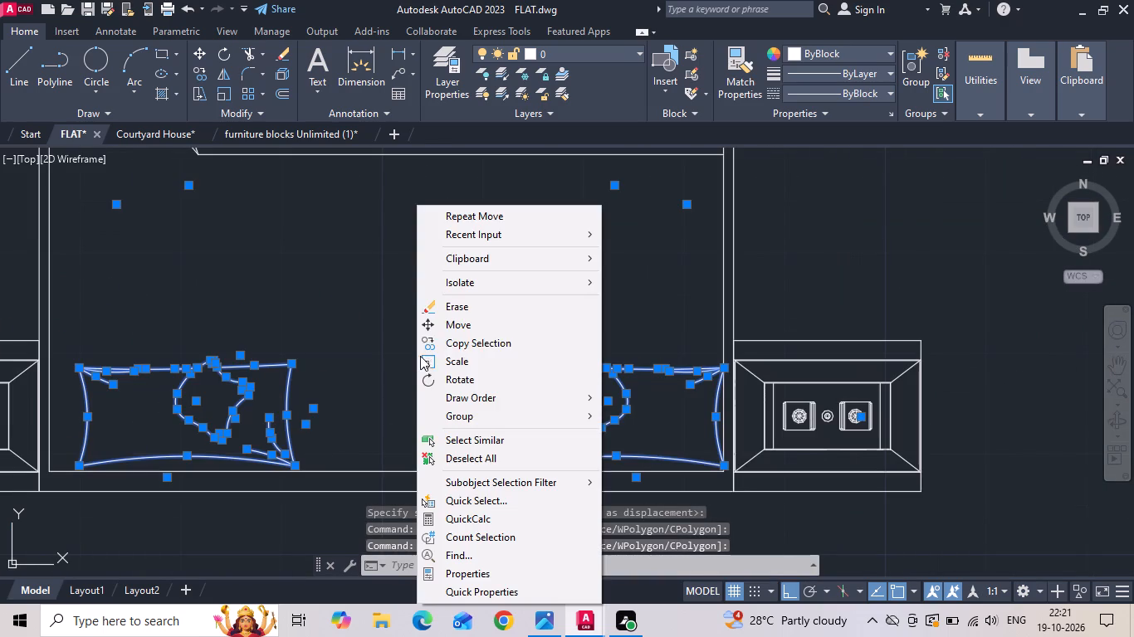
pyautogui.click(437, 330)
pyautogui.click(916, 216)
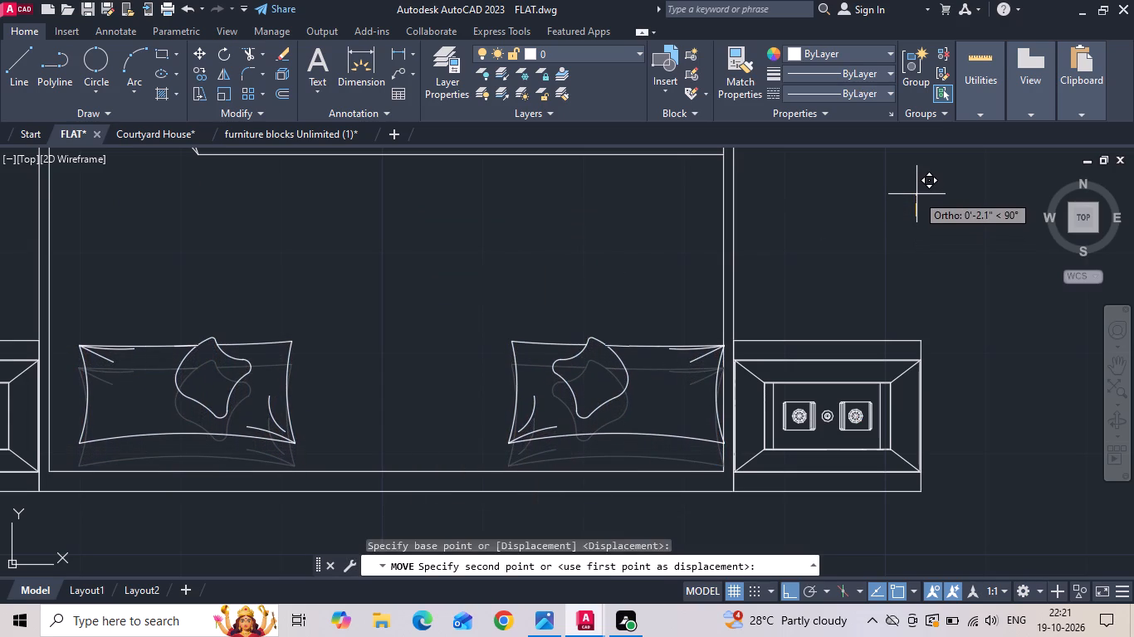
pyautogui.click(916, 190)
# Move the right pillow and its cushion horizontally inward, away from the bed's right side.
pyautogui.moveTo(423, 309); pyautogui.dragTo(450, 342)
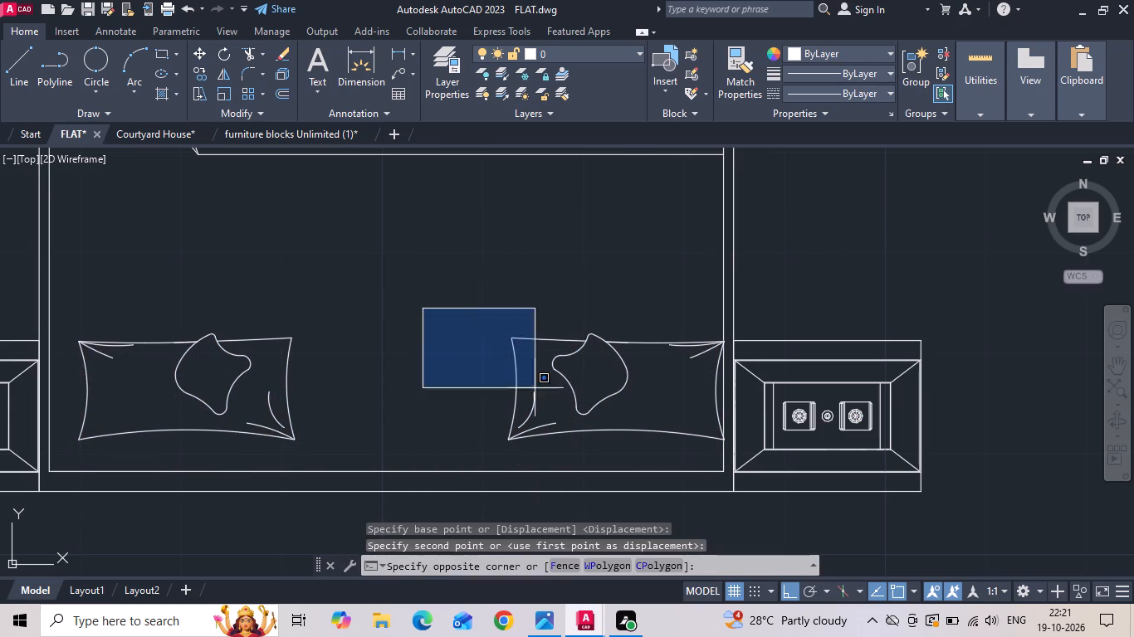
pyautogui.click(741, 455)
pyautogui.rightClick(798, 262)
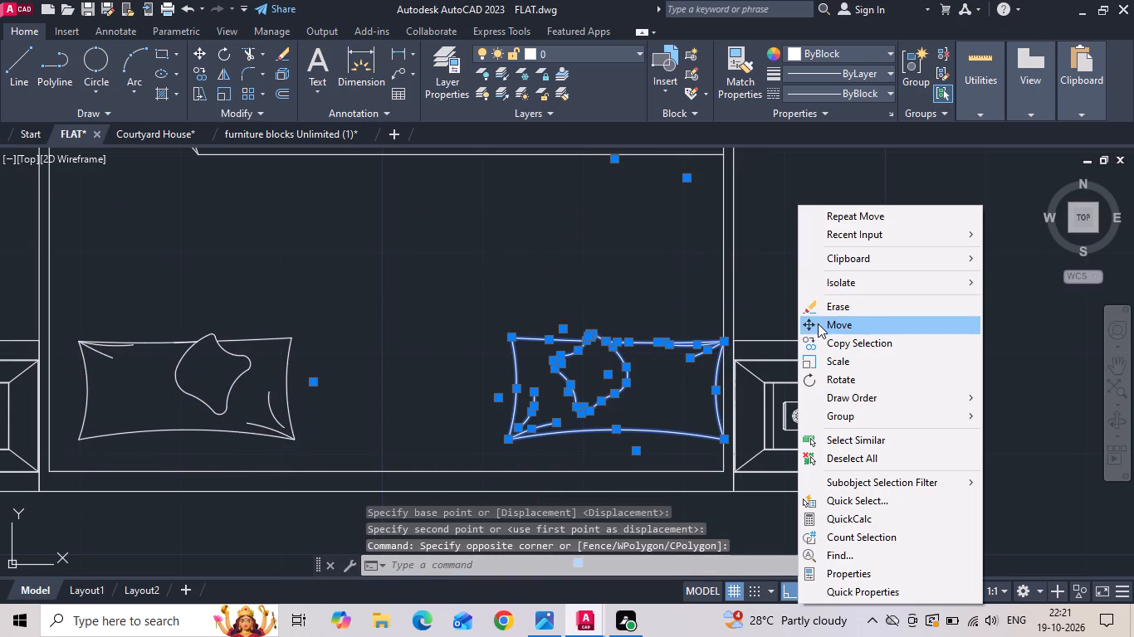
pyautogui.click(818, 323)
pyautogui.click(936, 283)
pyautogui.click(877, 277)
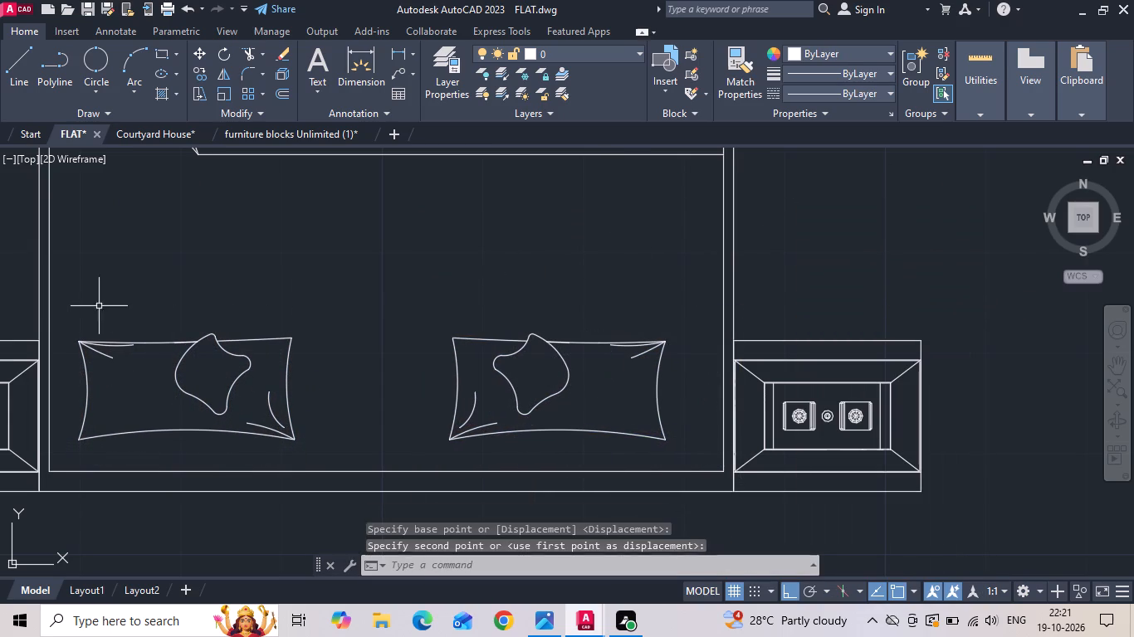
# Move the left pillow and its cushion horizontally inward, away from the bed's left side.
pyautogui.moveTo(73, 321); pyautogui.dragTo(74, 348)
pyautogui.click(320, 464)
pyautogui.rightClick(320, 455)
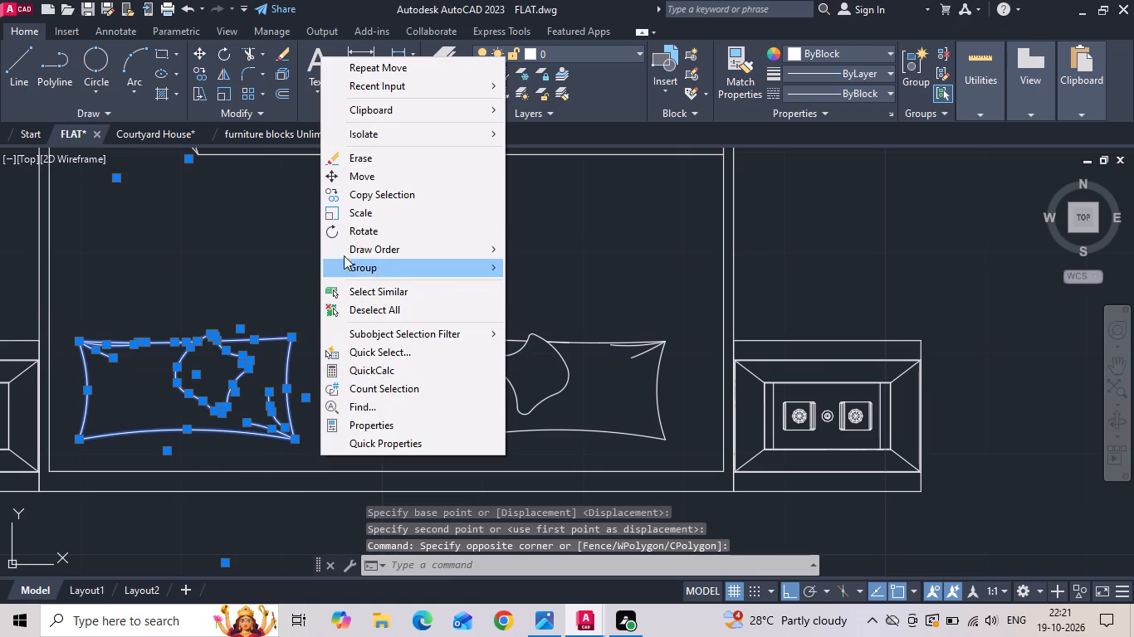
pyautogui.click(372, 176)
pyautogui.click(403, 209)
pyautogui.click(437, 209)
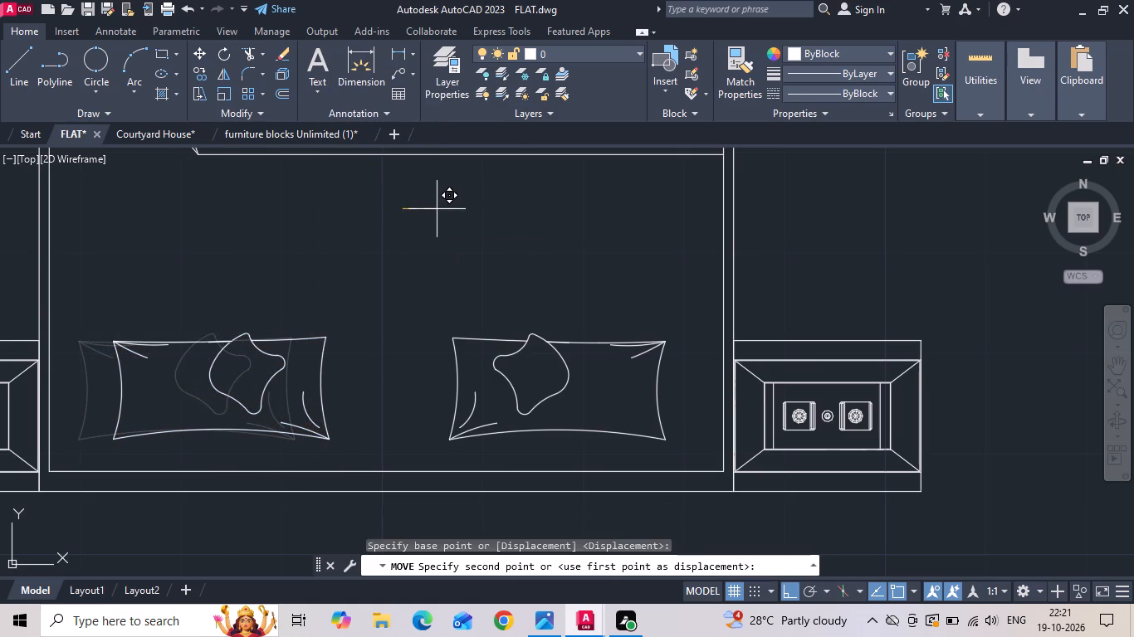
# Save the FLAT drawing.
pyautogui.hotkey('ctrl', 's')
# Move the bed with its two bedside tables into the common bedroom, snapping its lower-right corner to the bottom wall beside the curtain.
pyautogui.scroll(-5, 437, 239)
pyautogui.moveTo(361, 358); pyautogui.dragTo(369, 356)
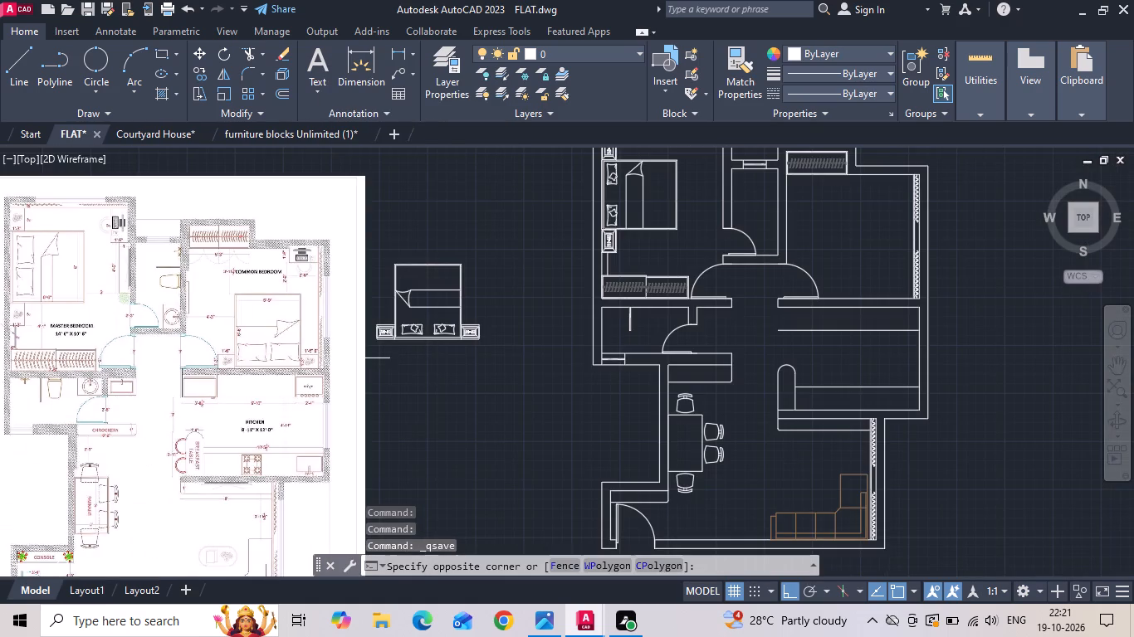
pyautogui.moveTo(369, 356); pyautogui.dragTo(384, 346)
pyautogui.click(494, 241)
pyautogui.rightClick(494, 241)
pyautogui.click(515, 323)
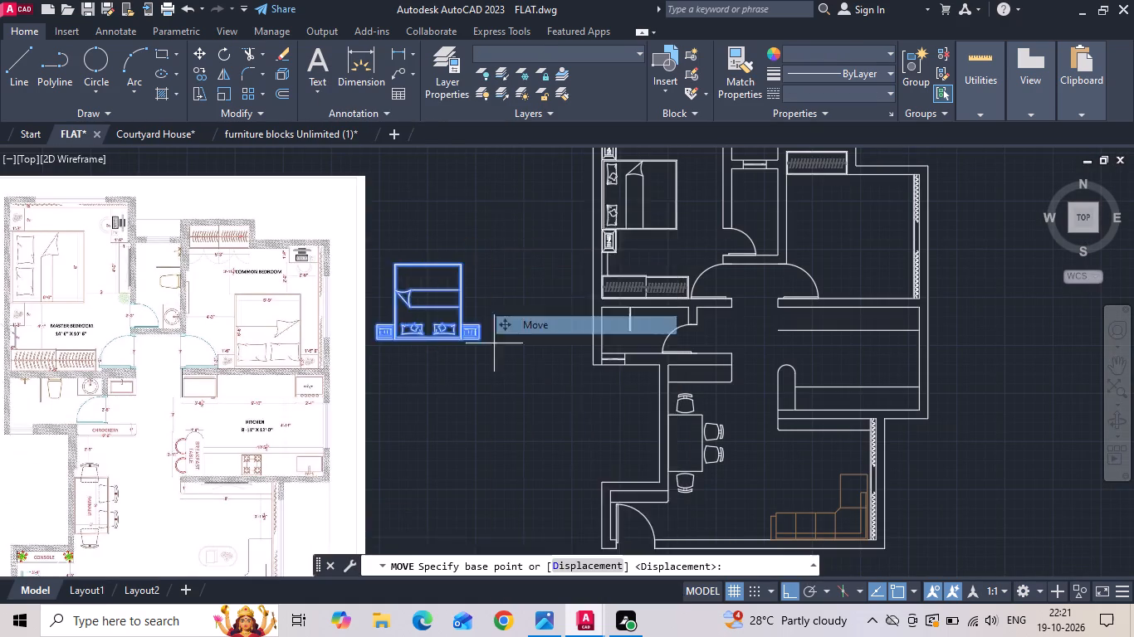
pyautogui.scroll(3, 486, 348)
pyautogui.click(450, 314)
pyautogui.scroll(-3, 406, 307)
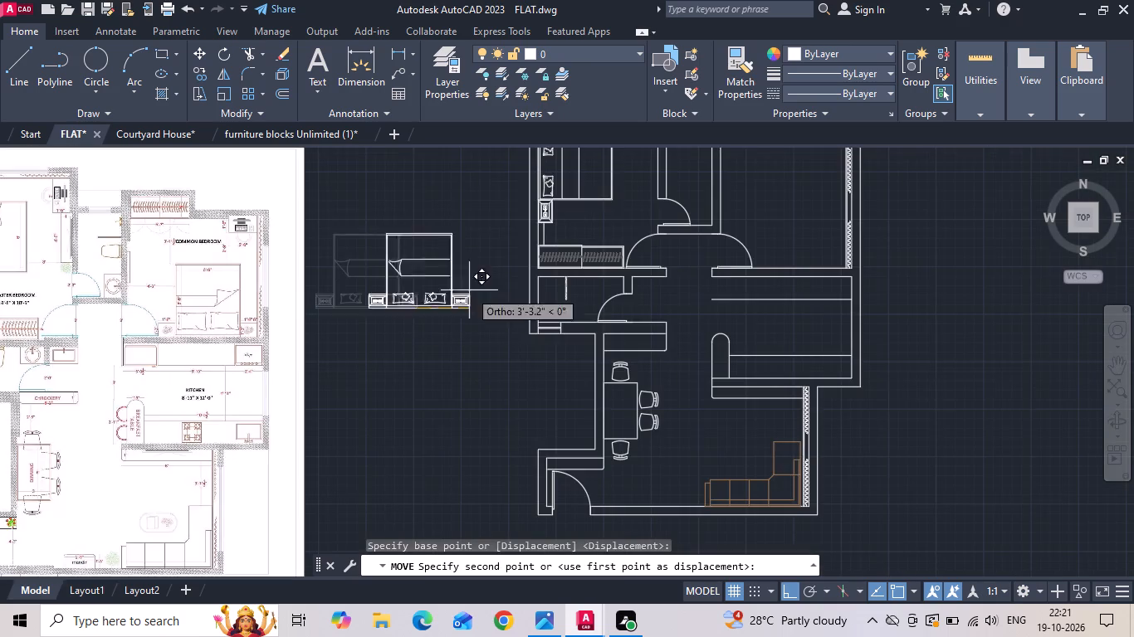
pyautogui.scroll(2, 800, 245)
pyautogui.scroll(3, 921, 301)
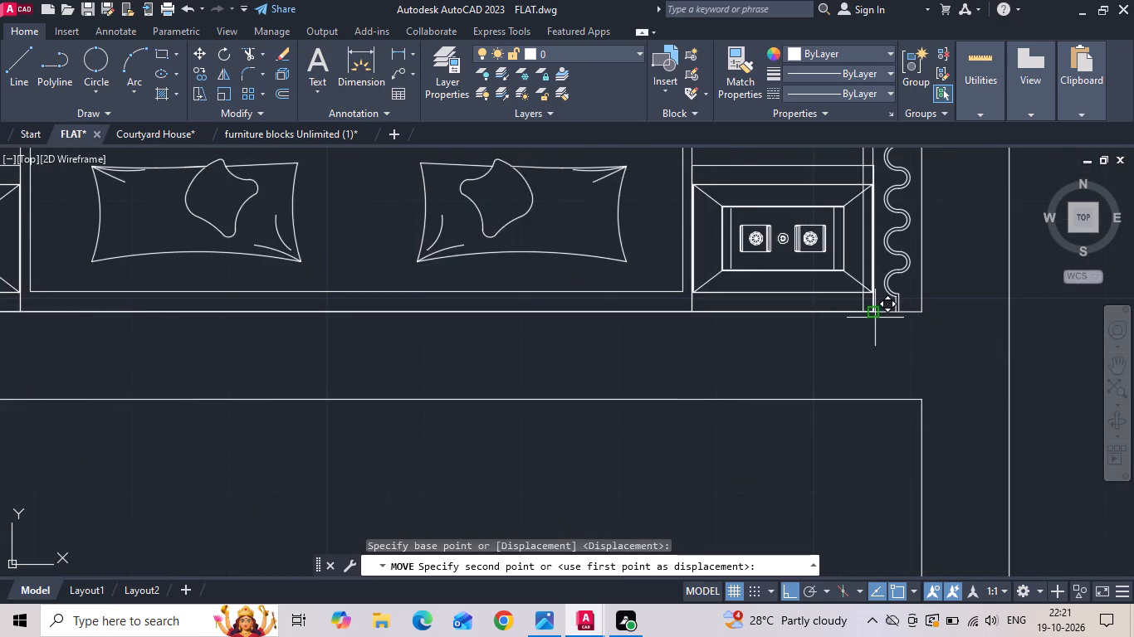
pyautogui.click(866, 311)
pyautogui.scroll(-3, 866, 310)
pyautogui.scroll(-1, 674, 333)
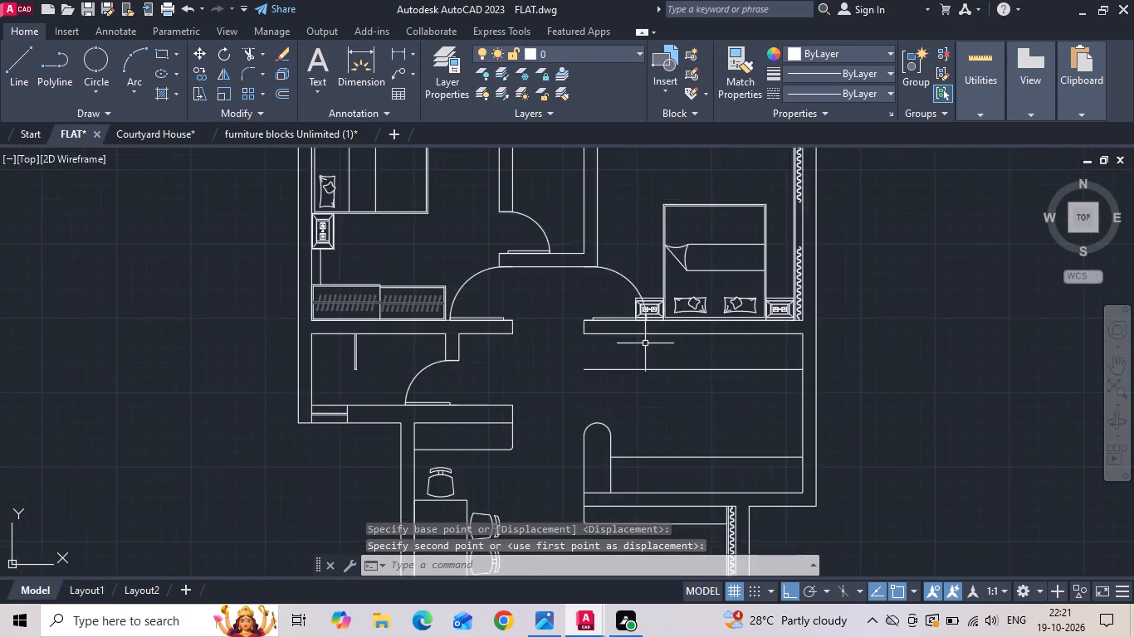
pyautogui.scroll(-1, 639, 345)
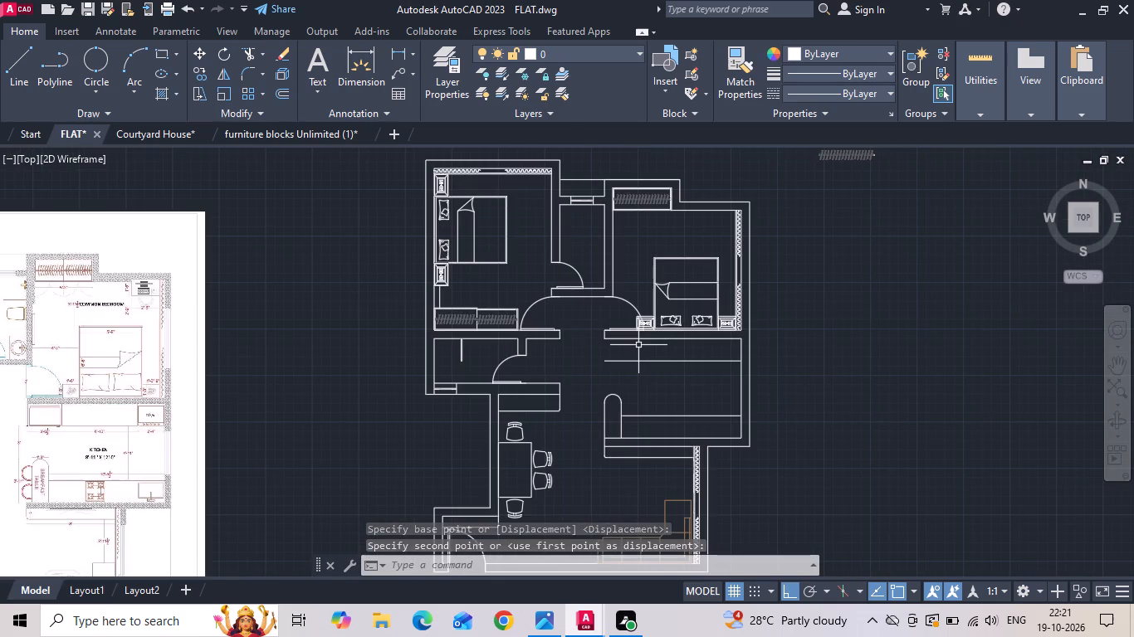
# Erase the common bedroom's left bedside table, which overlaps the door swing.
pyautogui.scroll(3, 662, 294)
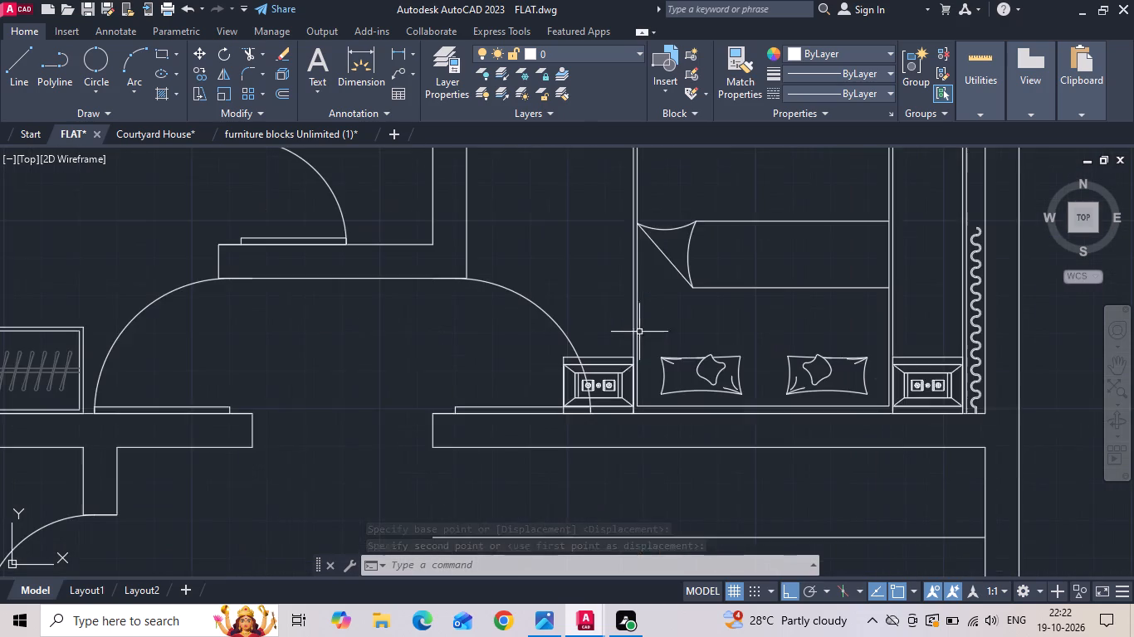
pyautogui.scroll(2, 596, 385)
pyautogui.scroll(-2, 596, 385)
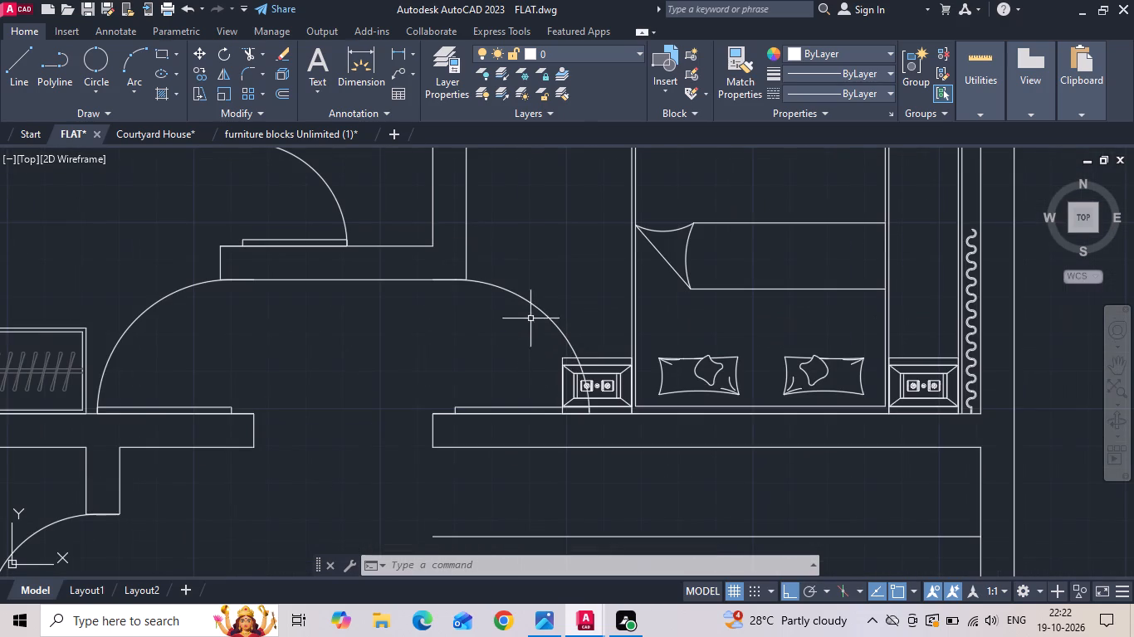
pyautogui.click(534, 303)
pyautogui.press('Escape')
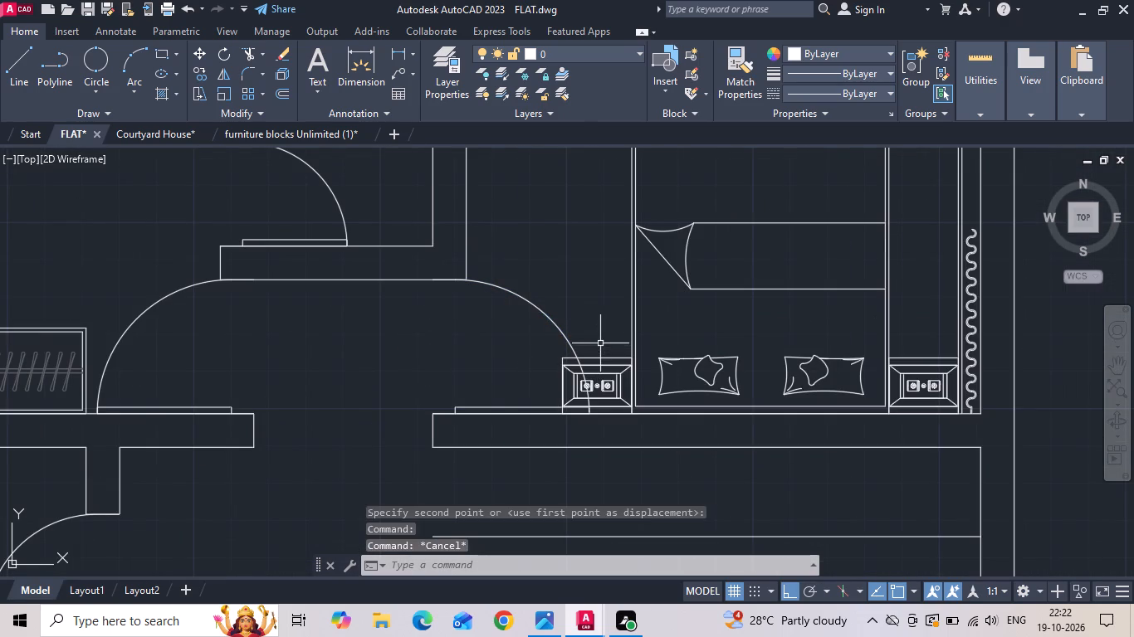
pyautogui.moveTo(610, 347); pyautogui.dragTo(614, 374)
pyautogui.click(612, 381)
pyautogui.click(607, 383)
pyautogui.click(599, 357)
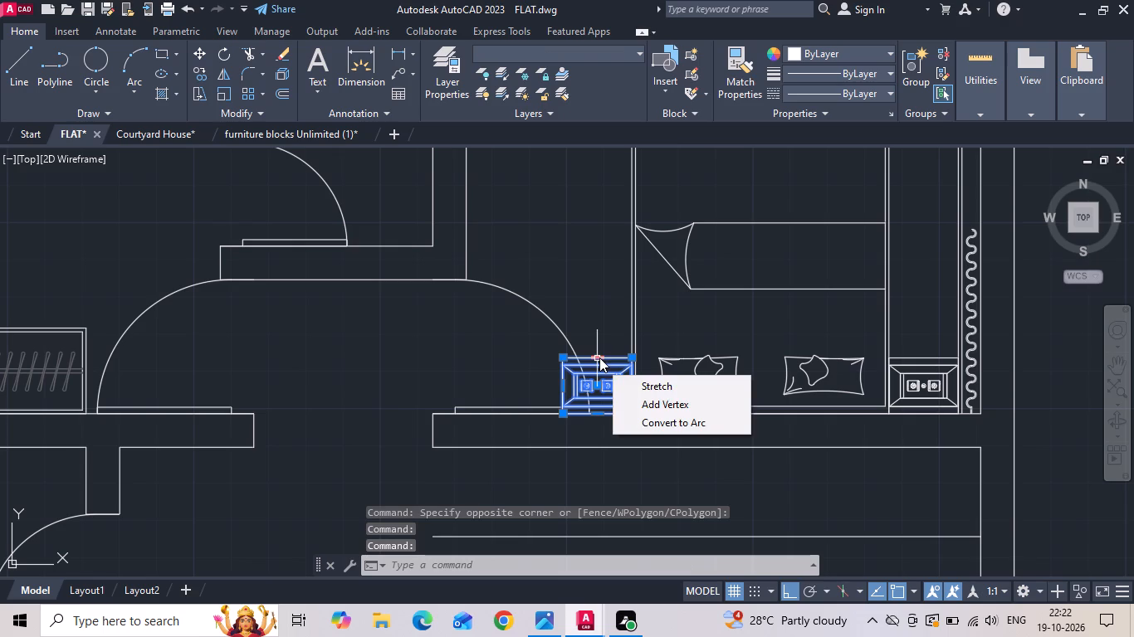
pyautogui.press('Delete')
pyautogui.press('Delete')
# Save the FLAT drawing with the furnished common bedroom.
pyautogui.scroll(-3, 541, 375)
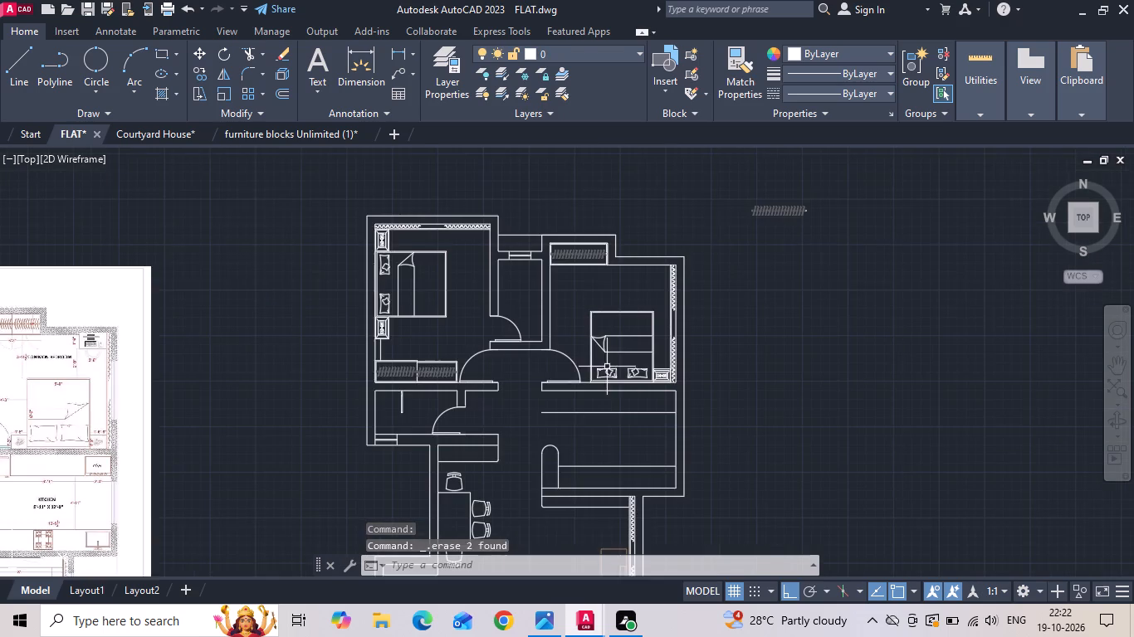
pyautogui.moveTo(565, 379); pyautogui.dragTo(706, 300, button='middle')
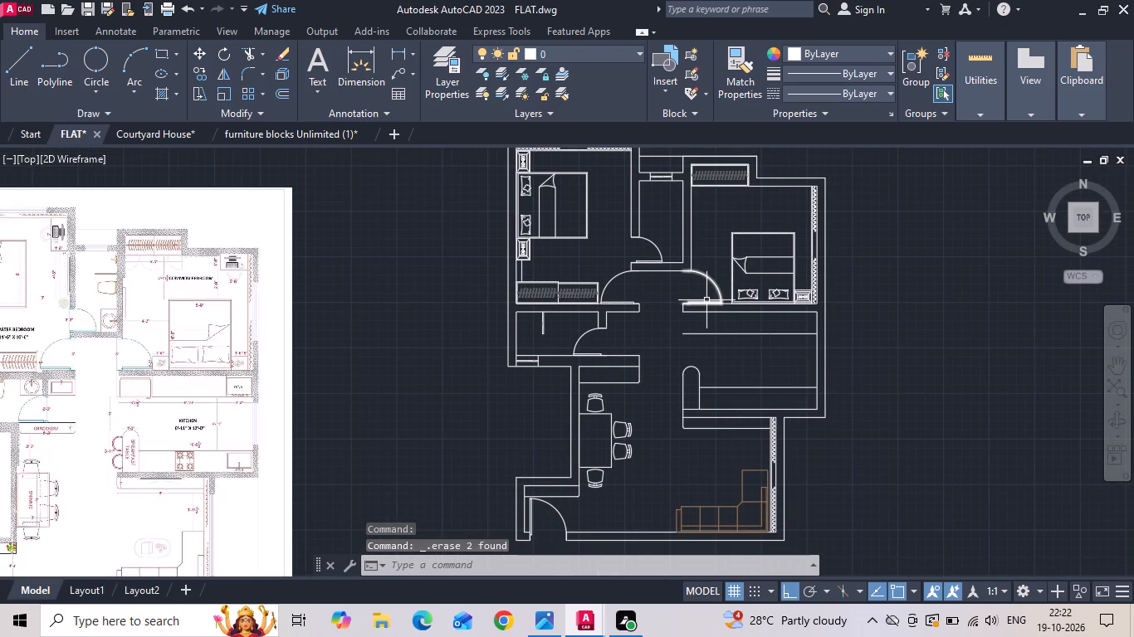
pyautogui.scroll(-1, 704, 300)
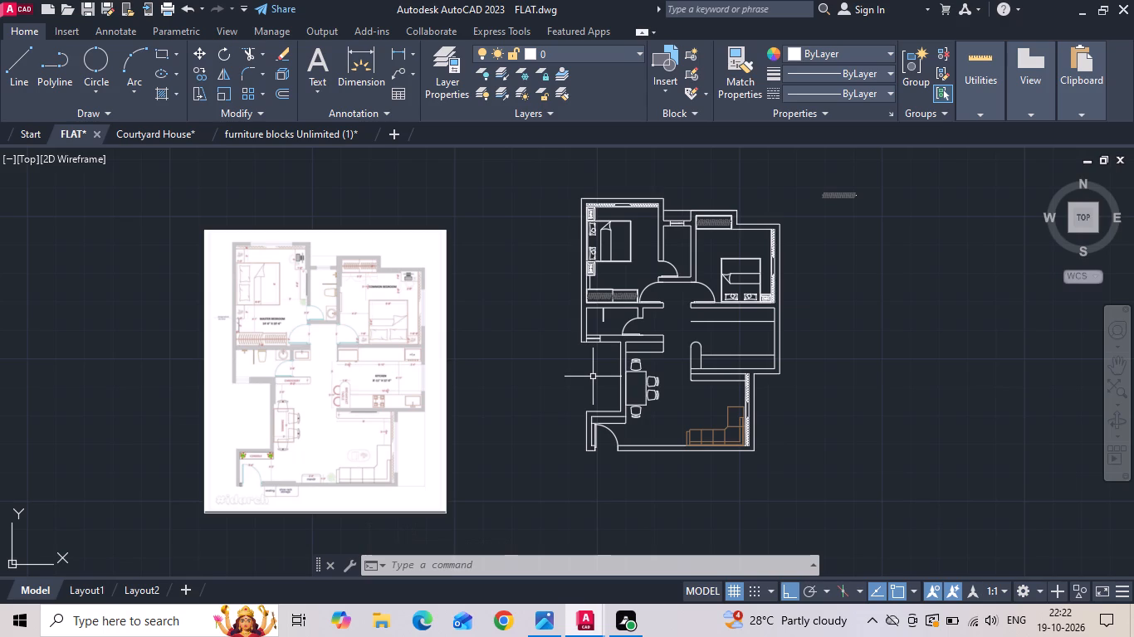
pyautogui.hotkey('ctrl', 's')
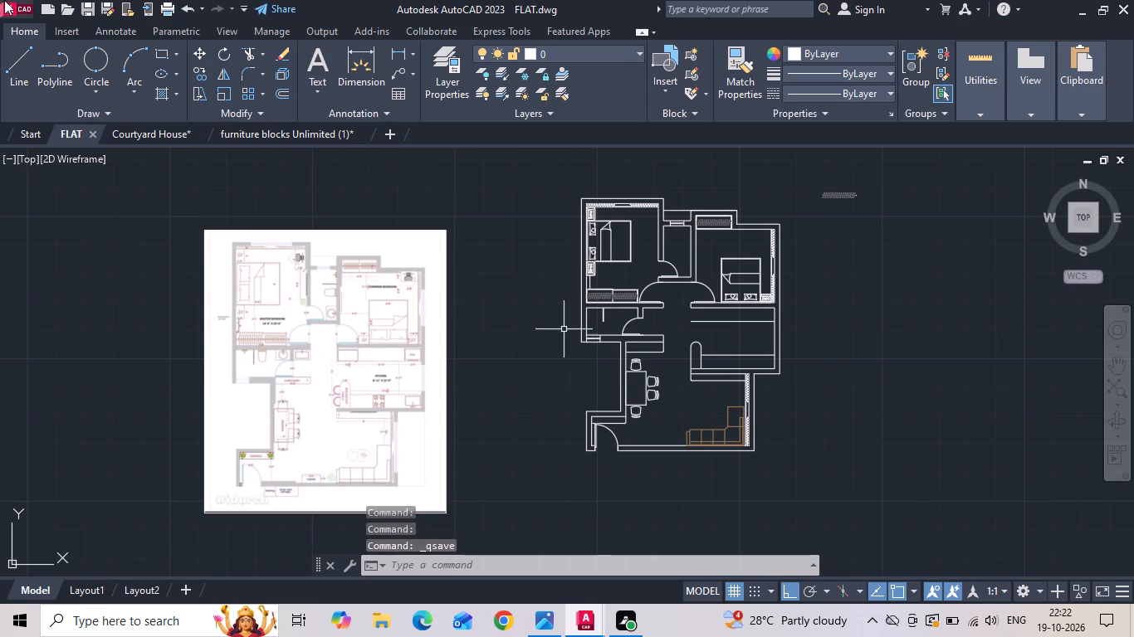
# Open the Plumbing_library drawing from the Downloads folder.
pyautogui.scroll(1, 451, 364)
pyautogui.scroll(1, 369, 365)
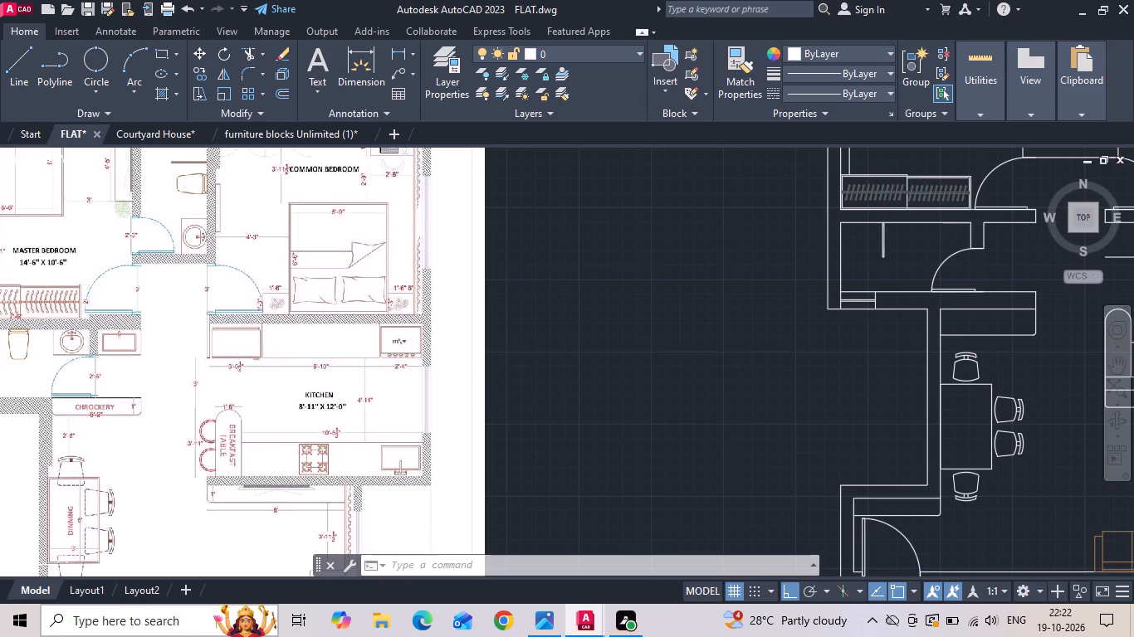
pyautogui.click(19, 10)
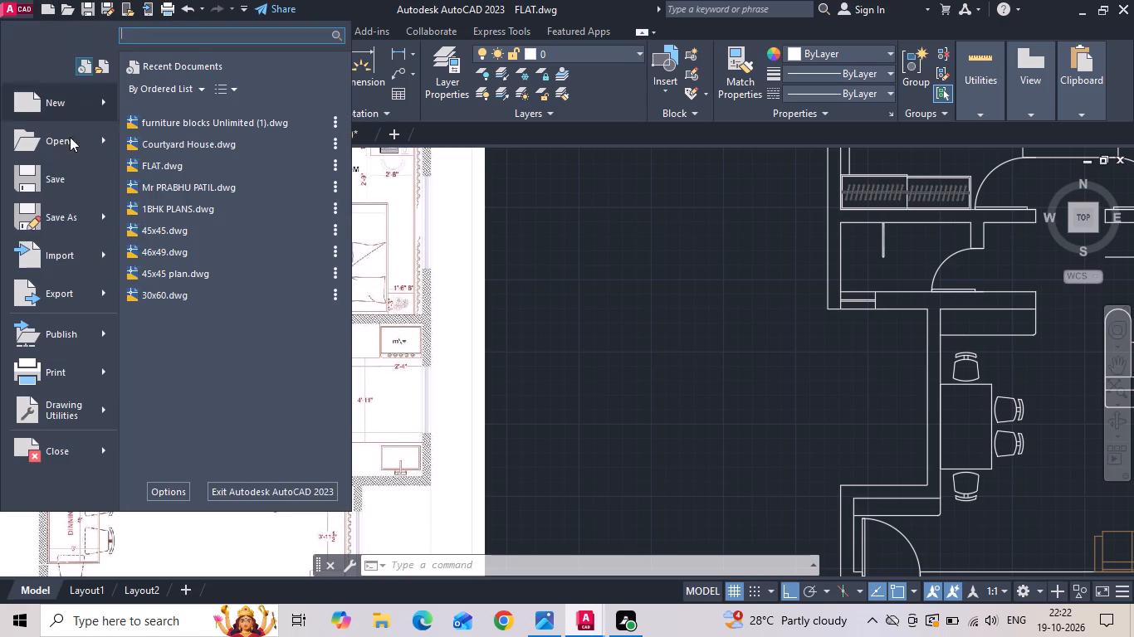
pyautogui.click(60, 140)
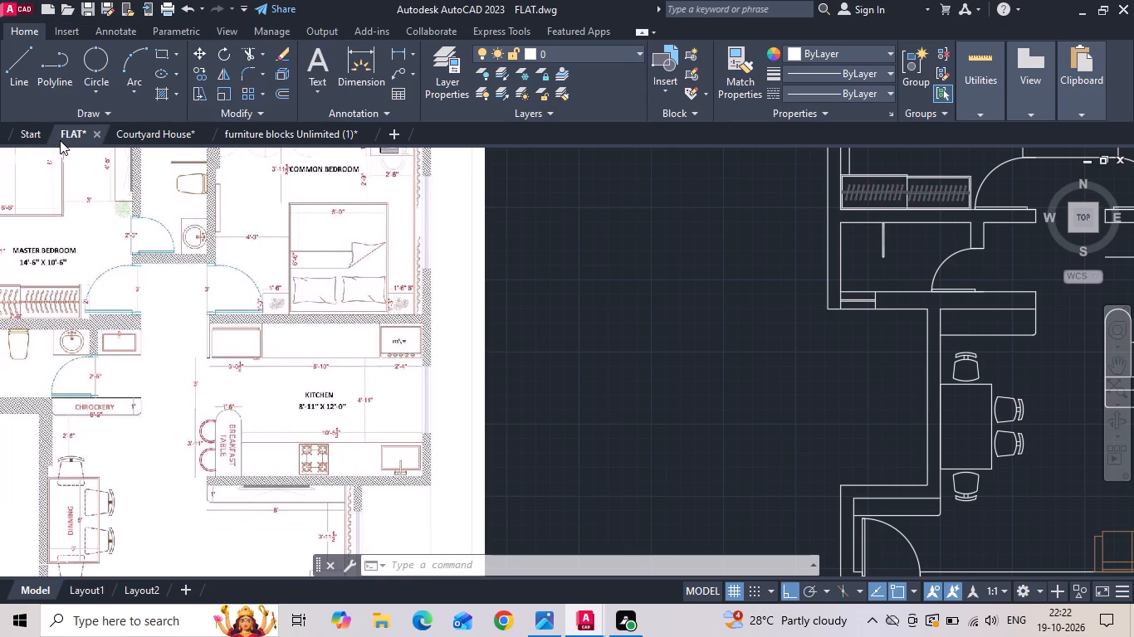
pyautogui.click(345, 266)
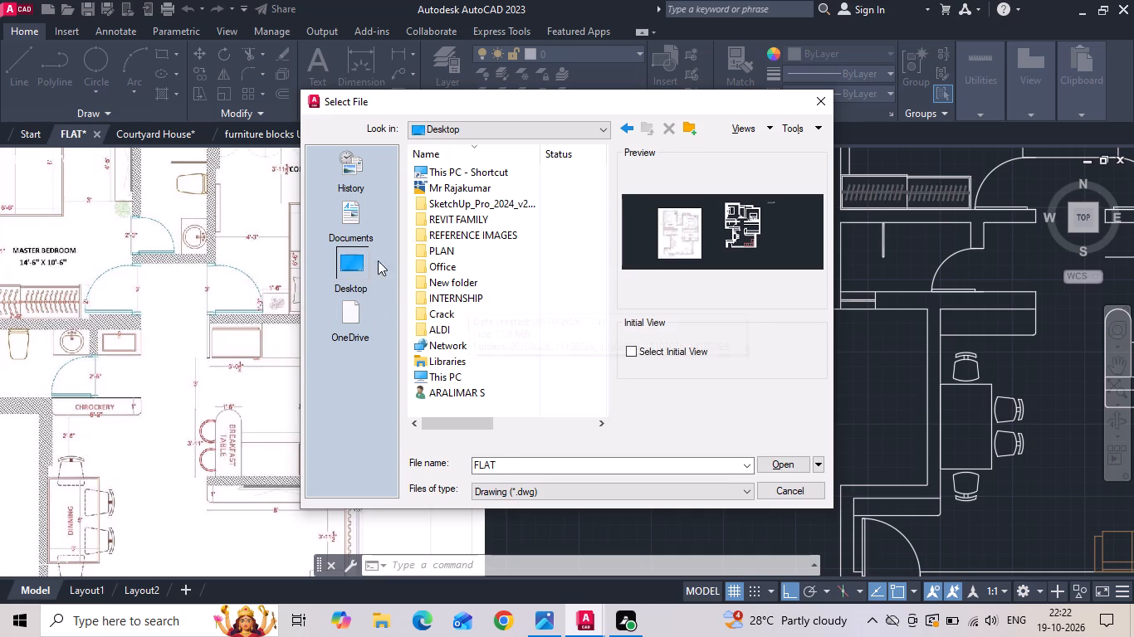
pyautogui.doubleClick(450, 378)
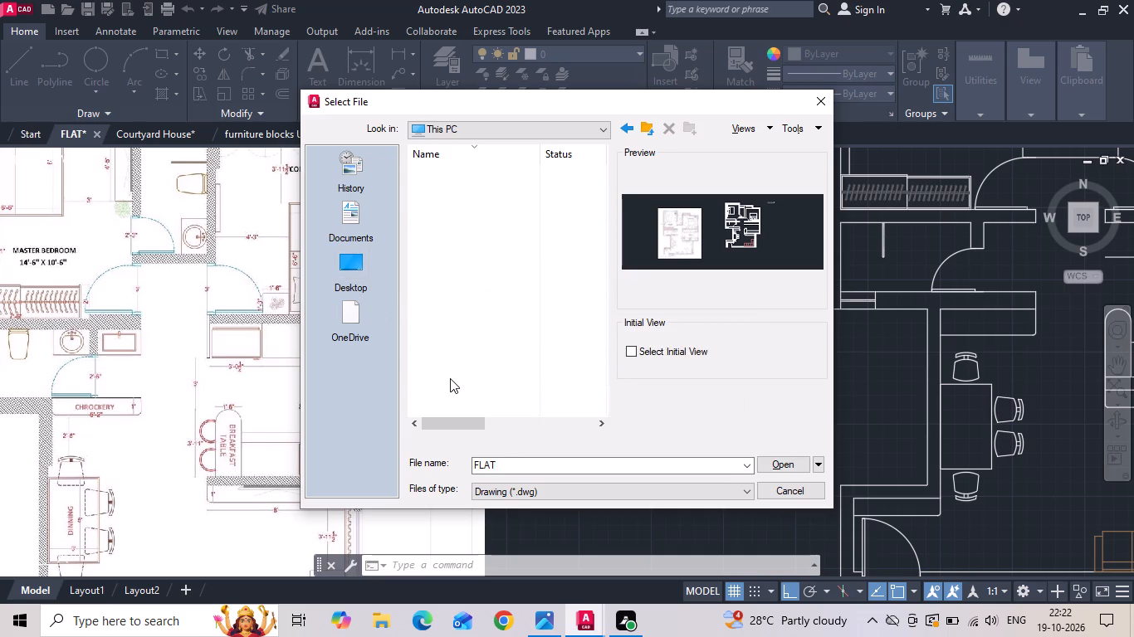
pyautogui.doubleClick(454, 244)
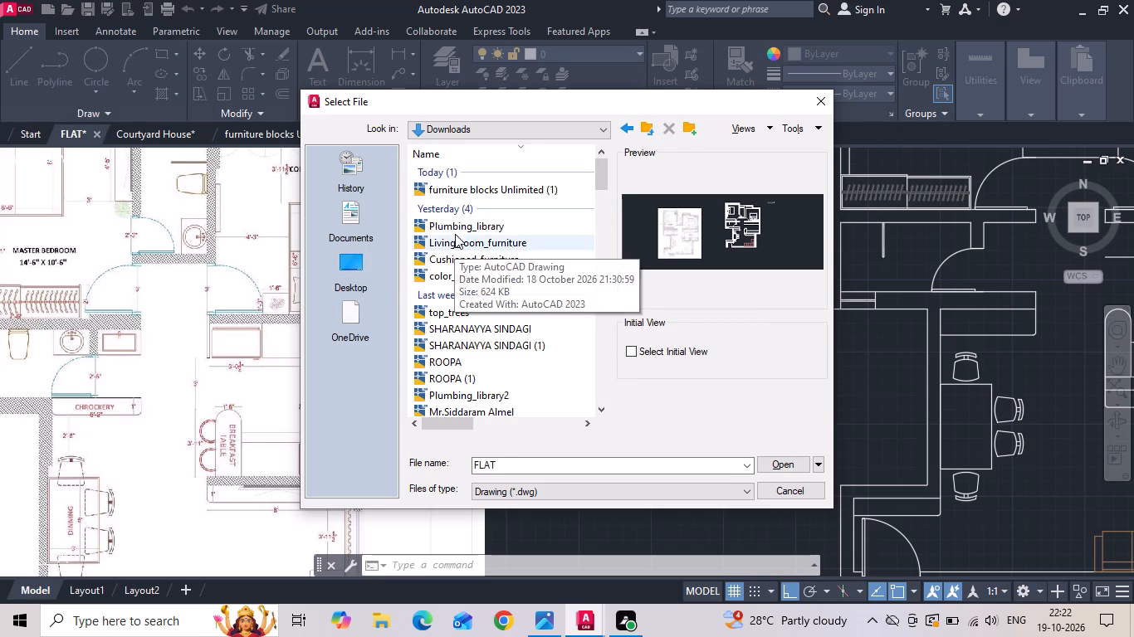
pyautogui.click(458, 218)
pyautogui.click(769, 467)
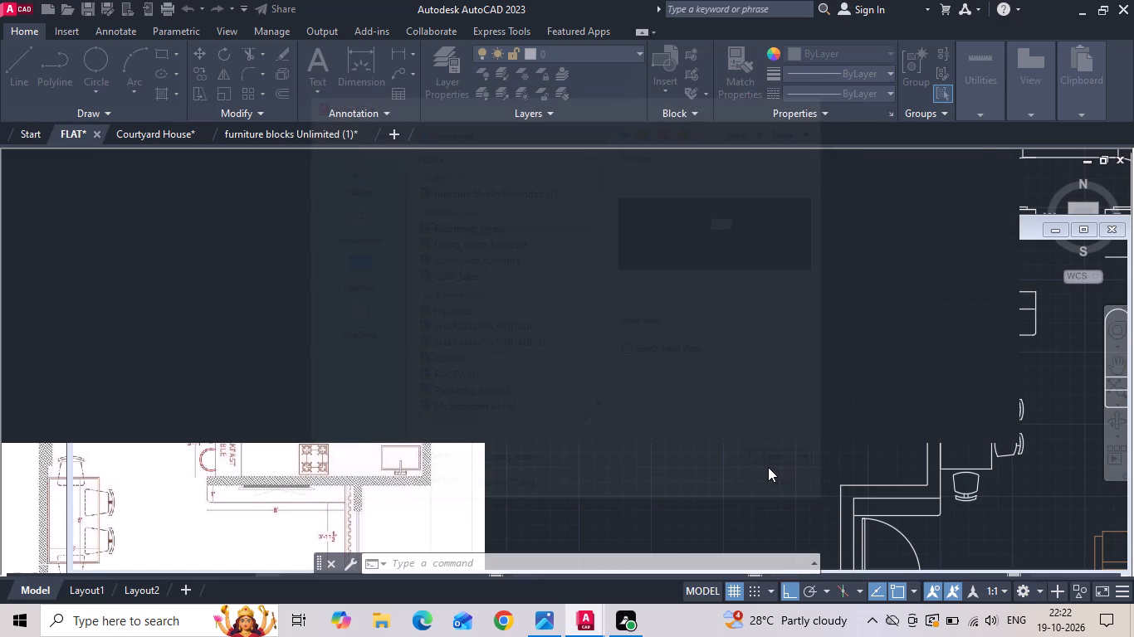
# Examine the toilet and washbasin blocks in Plumbing_library against the bathroom fixtures shown in the FLAT reference image.
pyautogui.scroll(1, 633, 367)
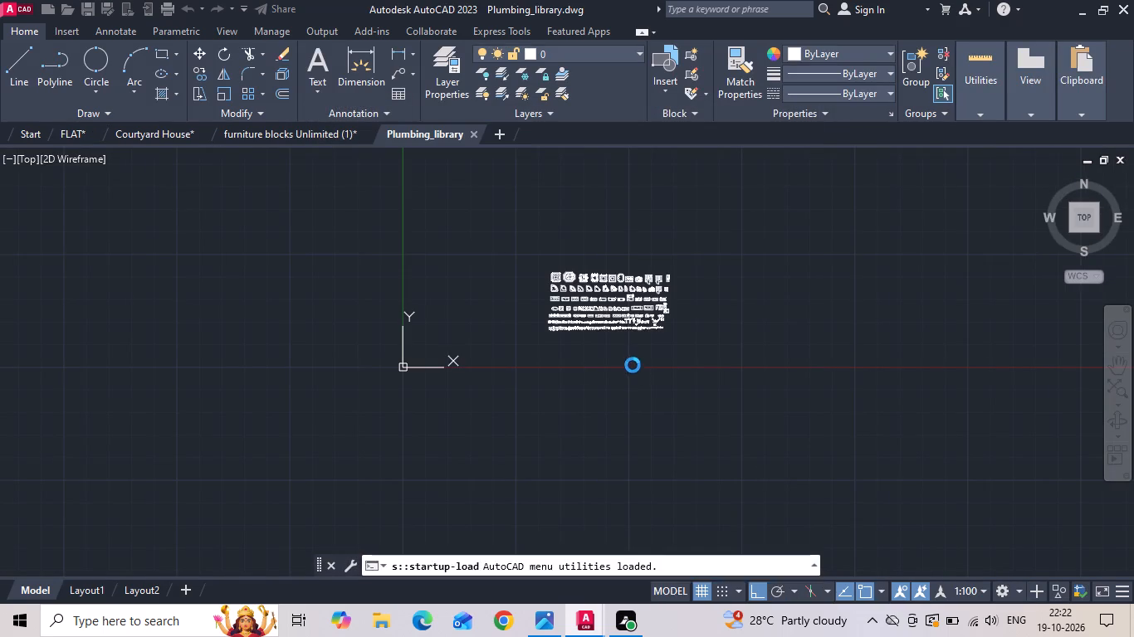
pyautogui.scroll(2, 633, 365)
pyautogui.scroll(3, 553, 251)
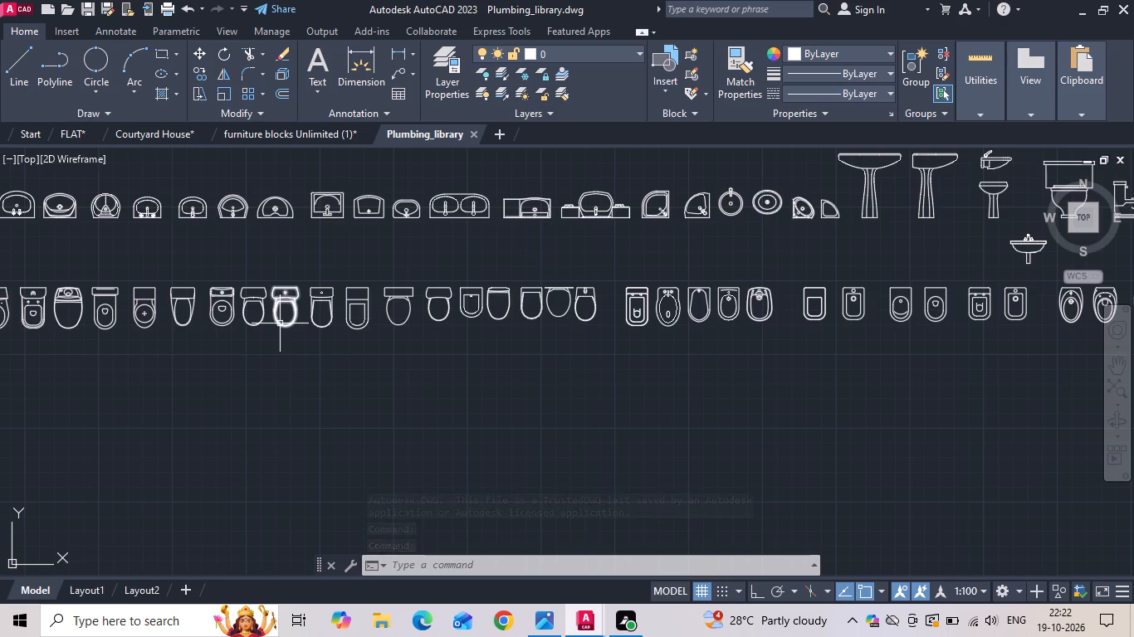
pyautogui.moveTo(287, 323); pyautogui.dragTo(497, 325, button='middle')
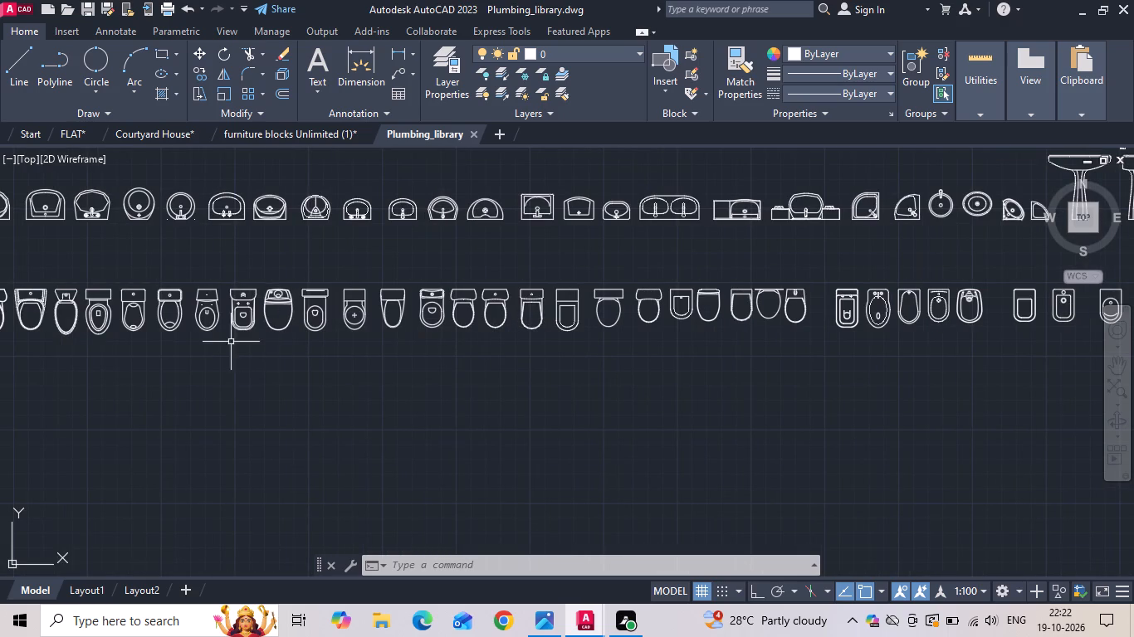
pyautogui.moveTo(270, 341); pyautogui.dragTo(424, 339, button='middle')
pyautogui.click(64, 134)
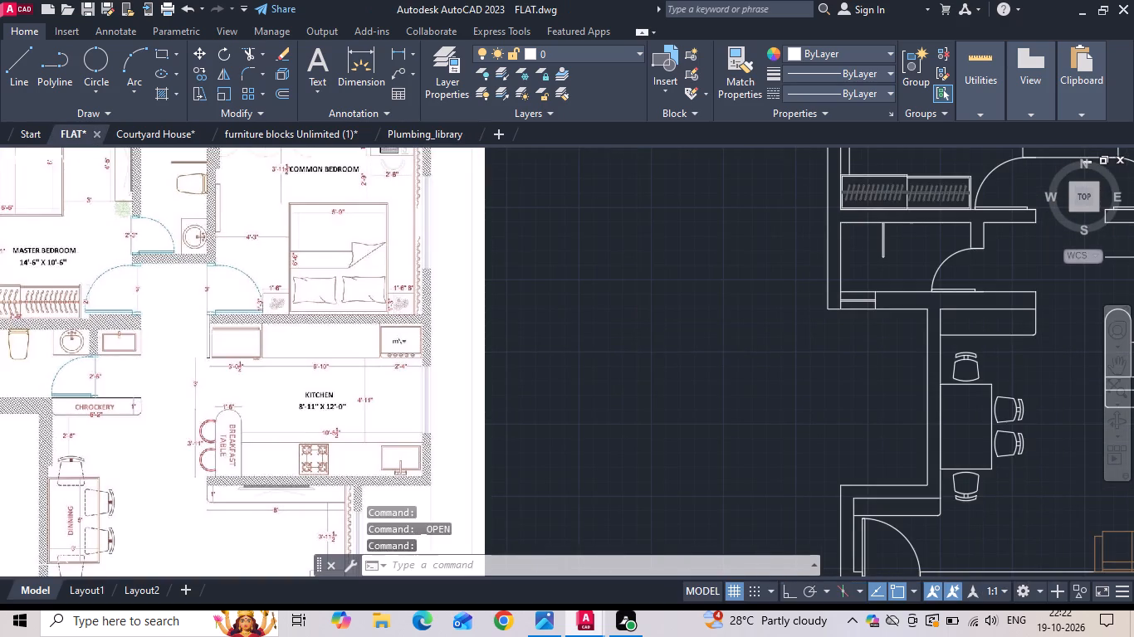
pyautogui.moveTo(192, 340); pyautogui.dragTo(454, 290, button='middle')
pyautogui.scroll(2, 310, 323)
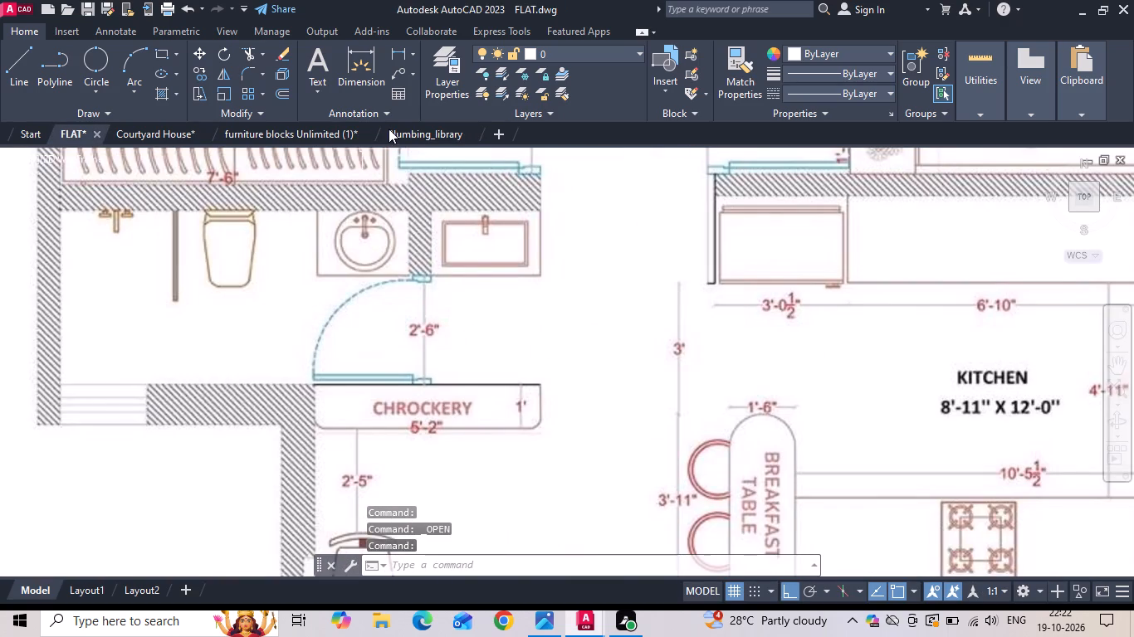
pyautogui.click(418, 133)
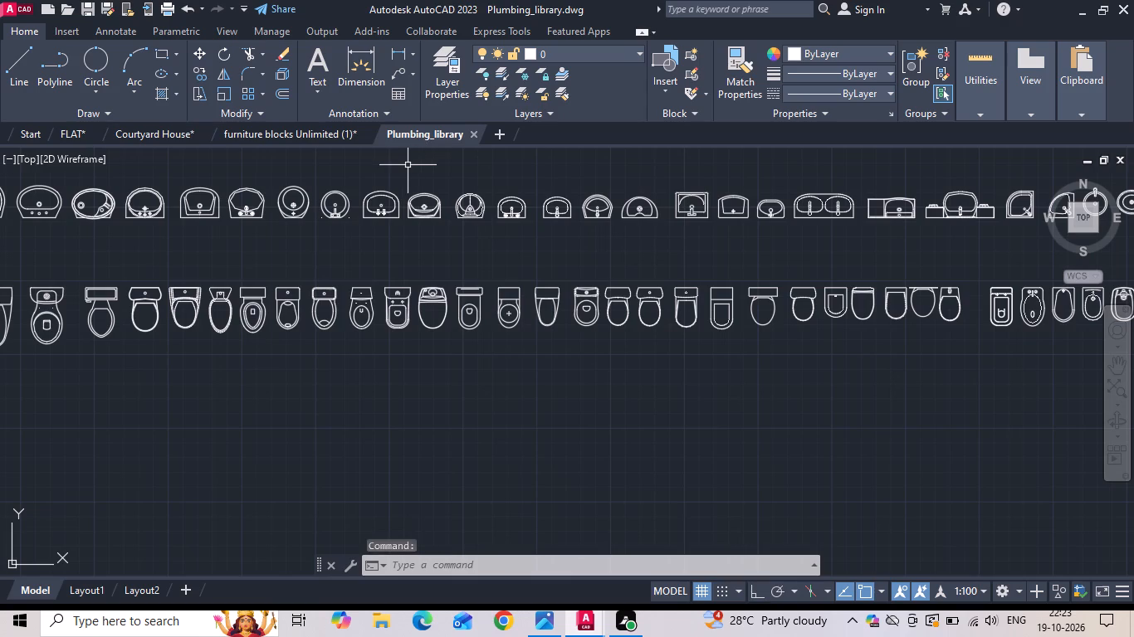
pyautogui.moveTo(267, 287); pyautogui.dragTo(537, 315, button='middle')
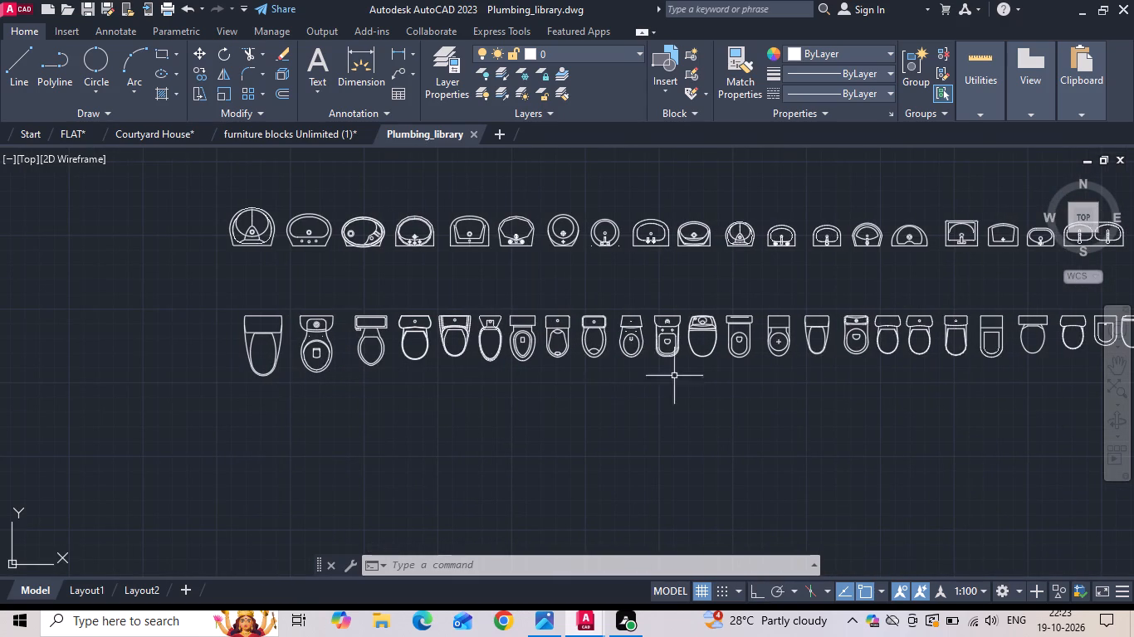
pyautogui.scroll(1, 887, 355)
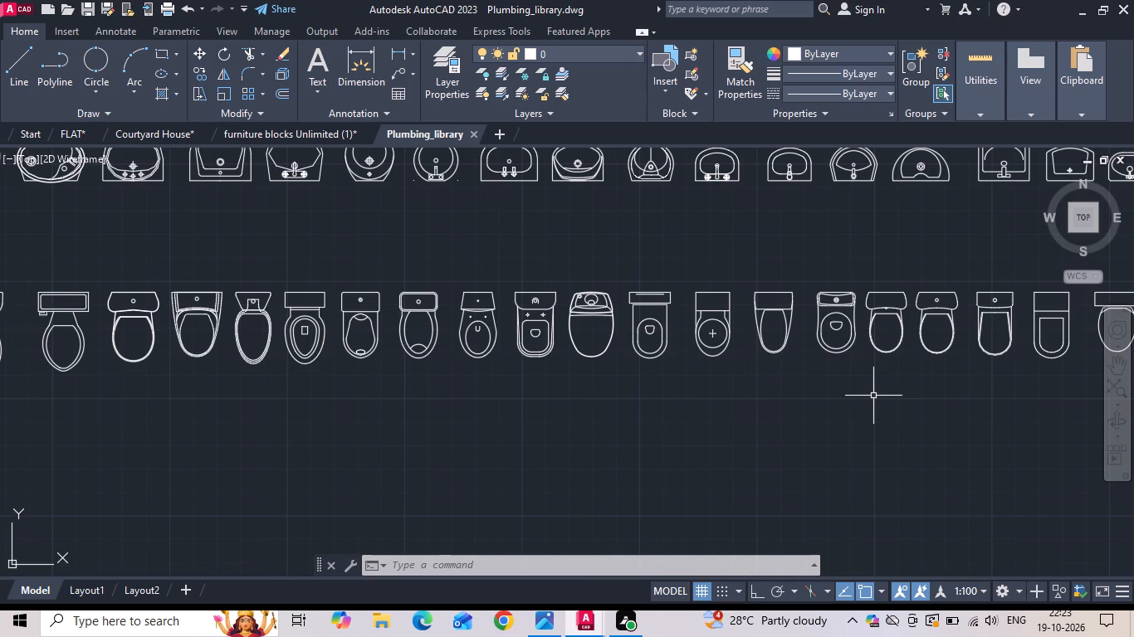
pyautogui.moveTo(838, 401); pyautogui.dragTo(403, 398, button='middle')
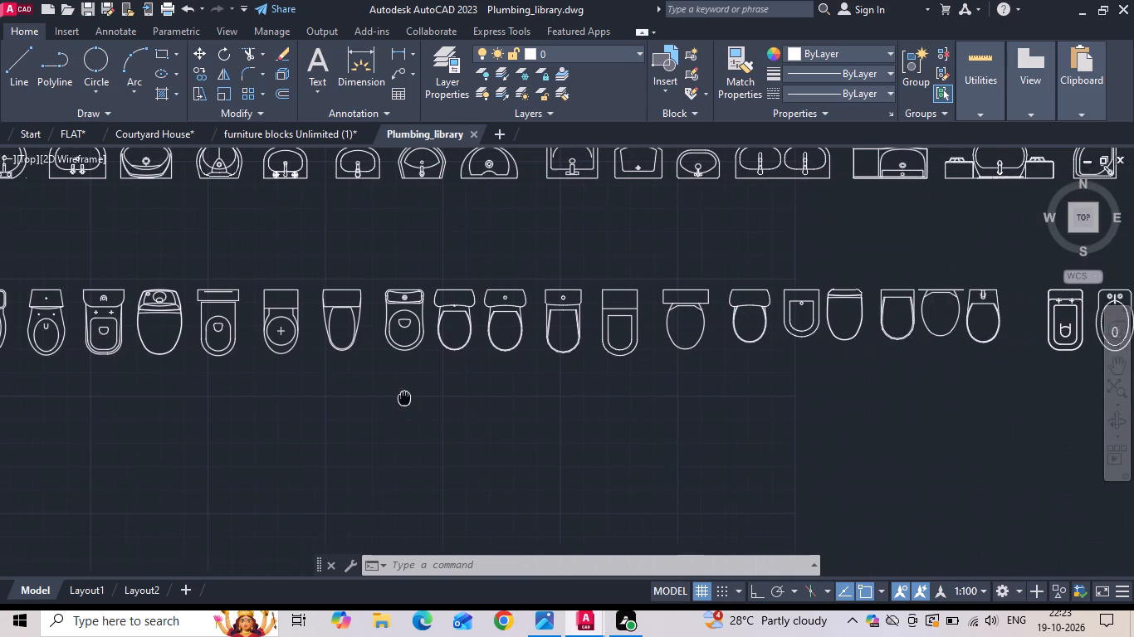
pyautogui.moveTo(403, 398); pyautogui.dragTo(402, 399, button='middle')
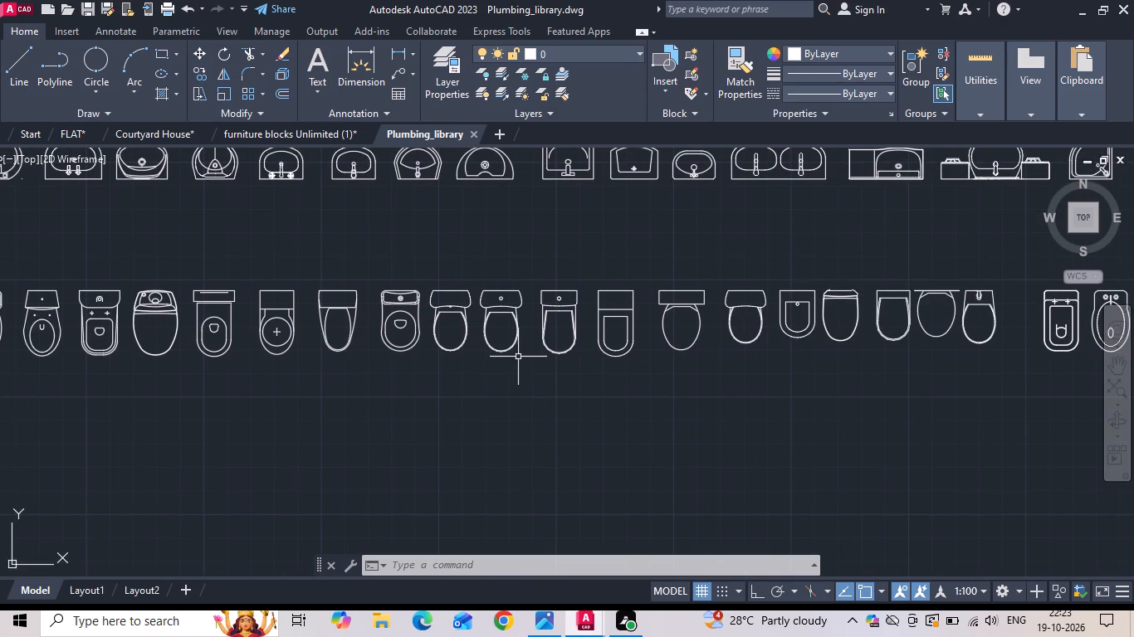
pyautogui.click(562, 350)
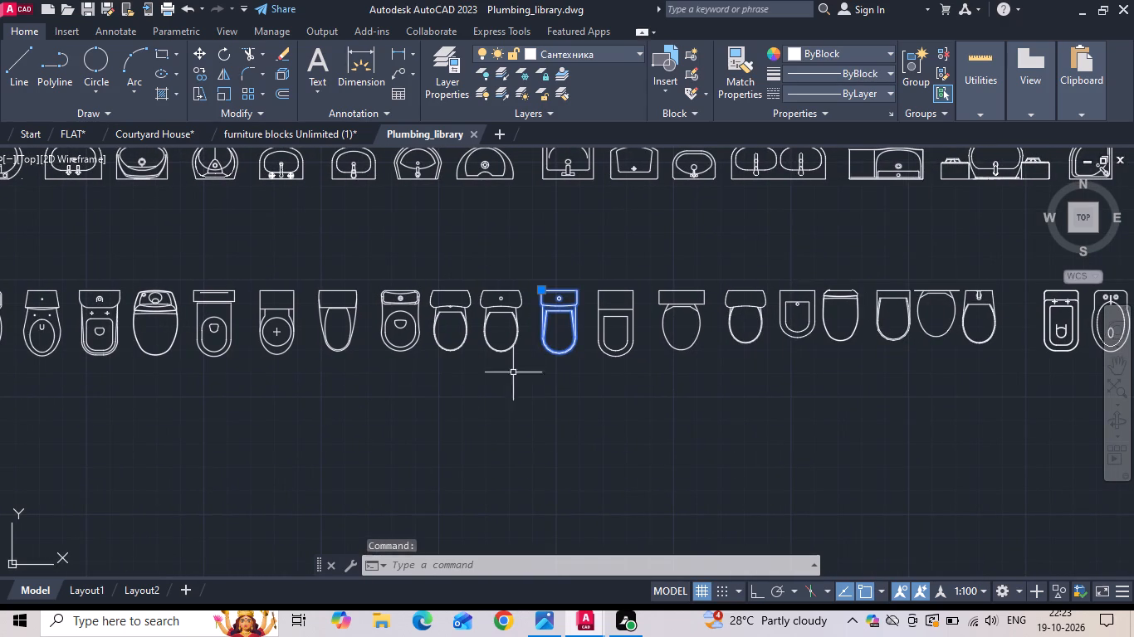
pyautogui.scroll(-1, 428, 395)
pyautogui.moveTo(837, 395); pyautogui.dragTo(744, 398, button='middle')
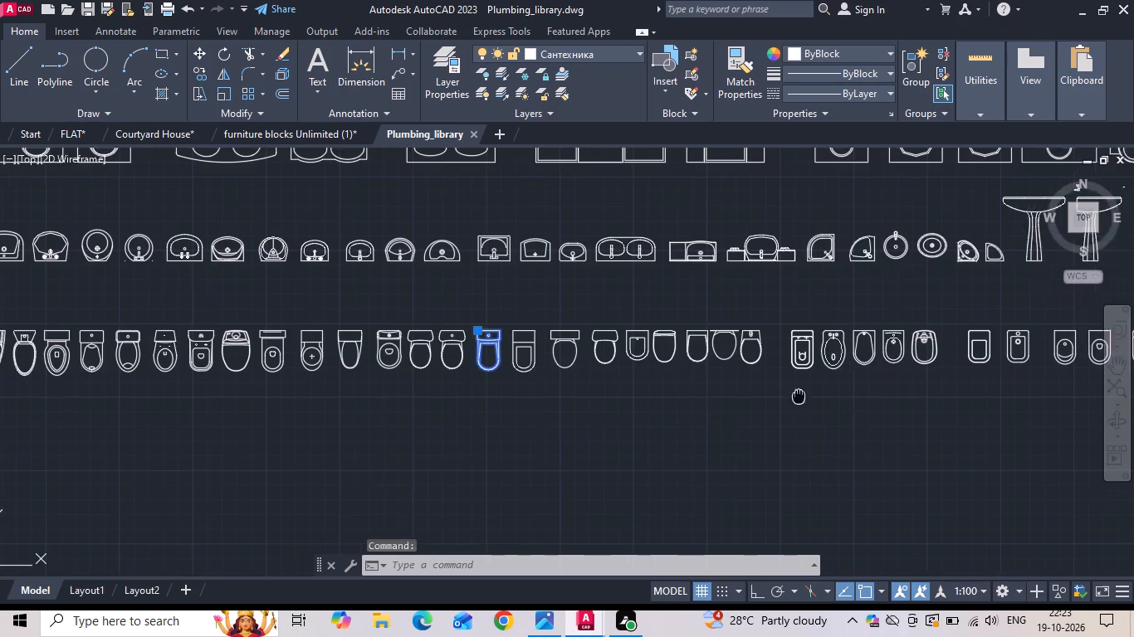
pyautogui.moveTo(744, 398); pyautogui.dragTo(544, 367, button='middle')
pyautogui.scroll(2, 674, 327)
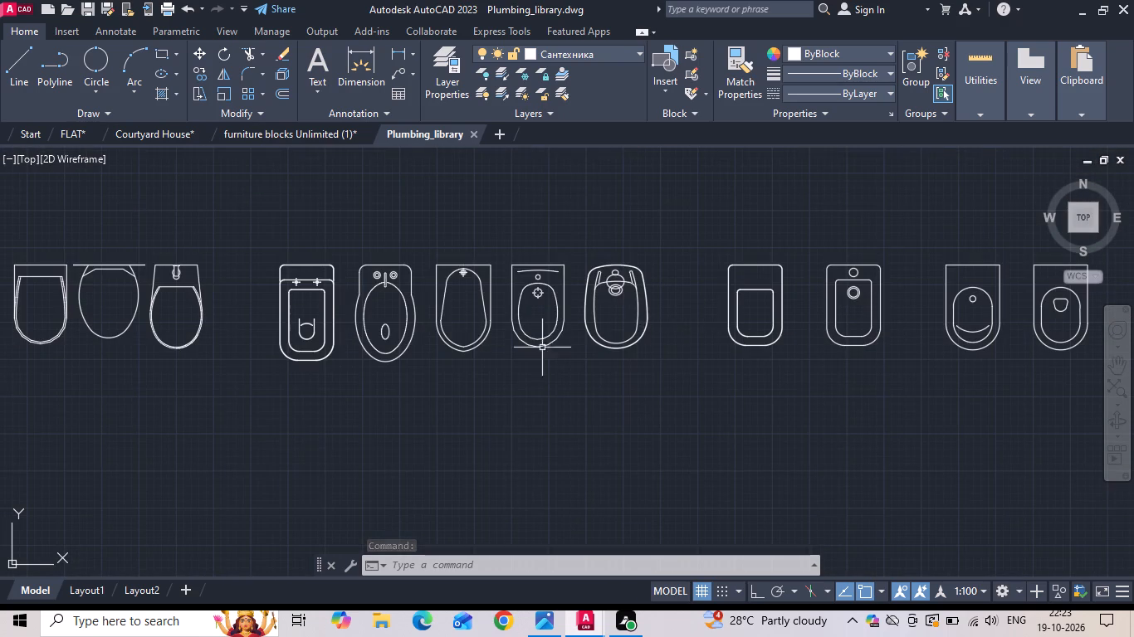
pyautogui.scroll(-1, 428, 367)
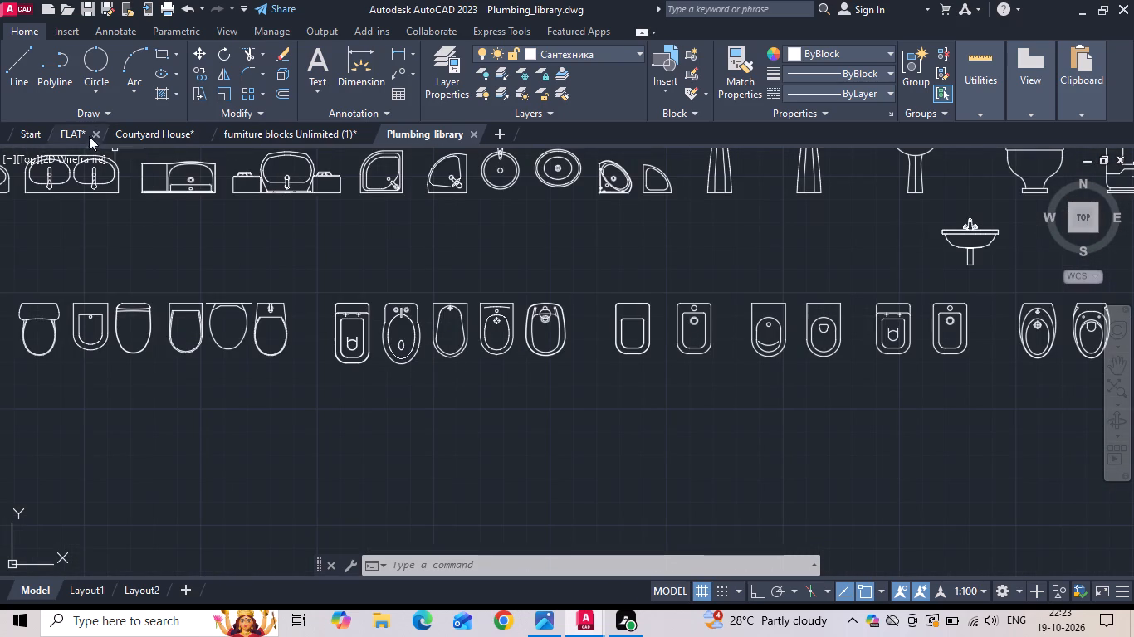
pyautogui.click(76, 131)
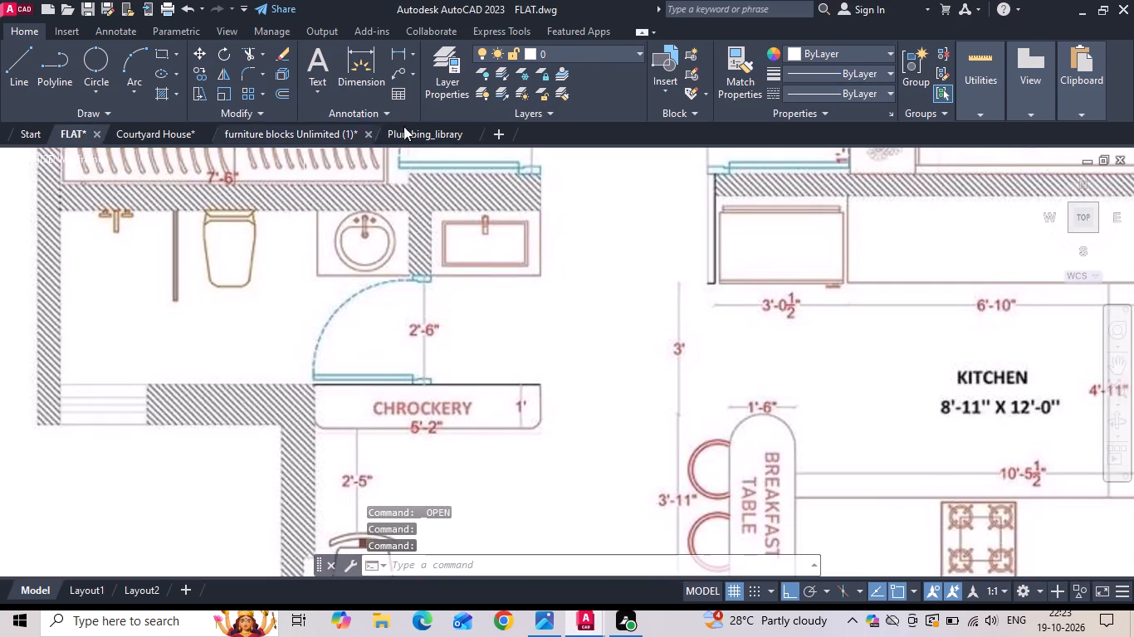
pyautogui.click(412, 129)
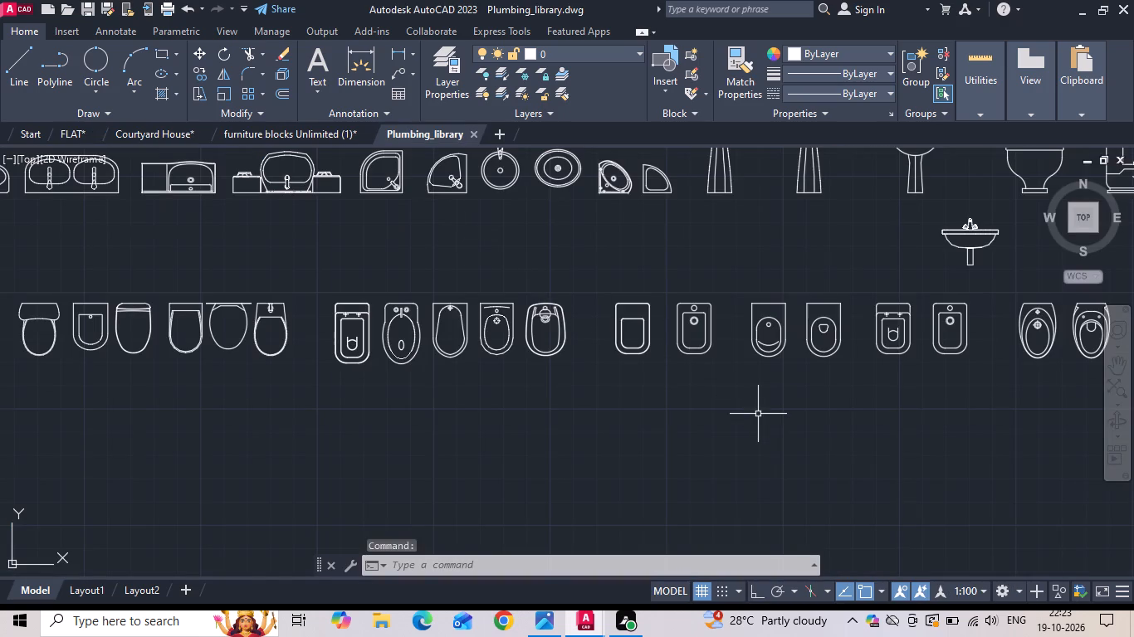
pyautogui.press('Escape')
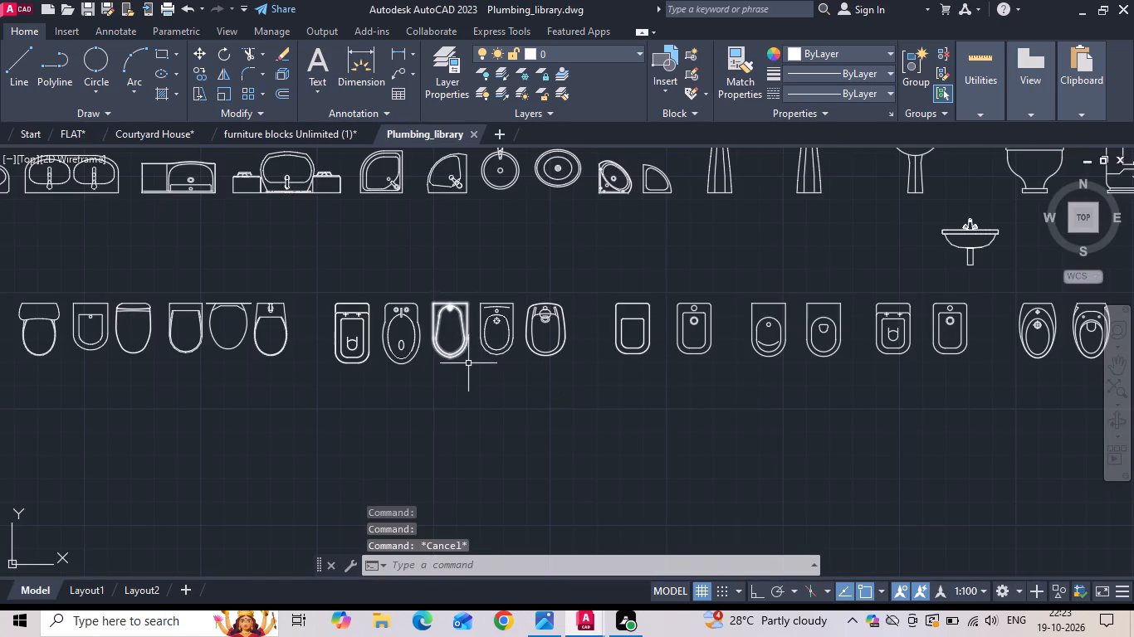
pyautogui.moveTo(808, 401); pyautogui.dragTo(479, 403, button='middle')
pyautogui.scroll(-1, 477, 403)
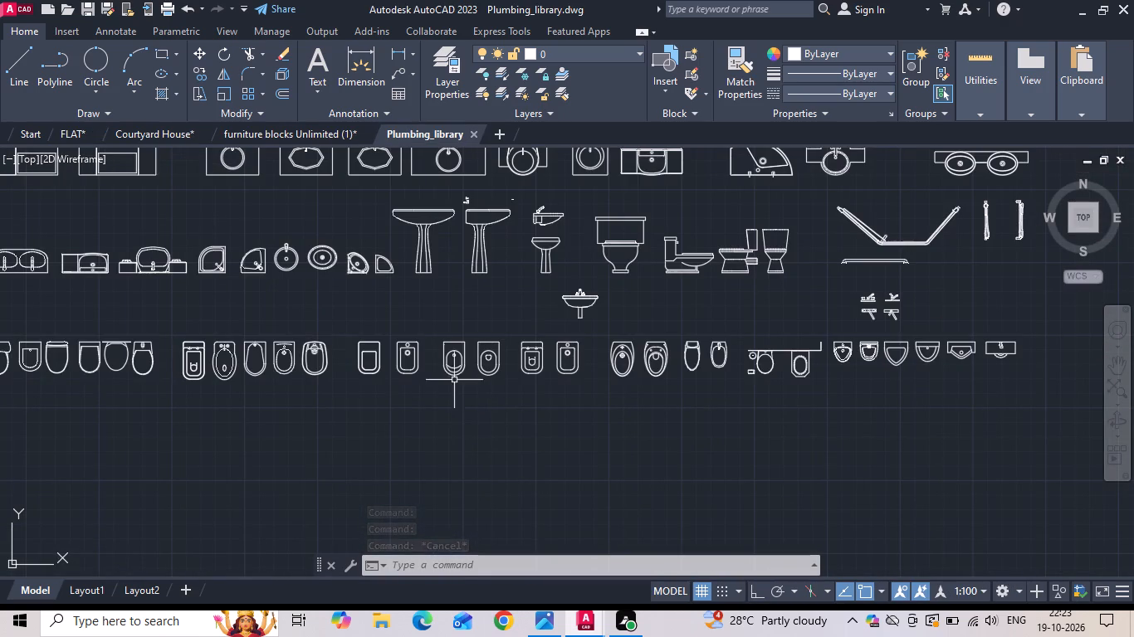
pyautogui.scroll(2, 437, 356)
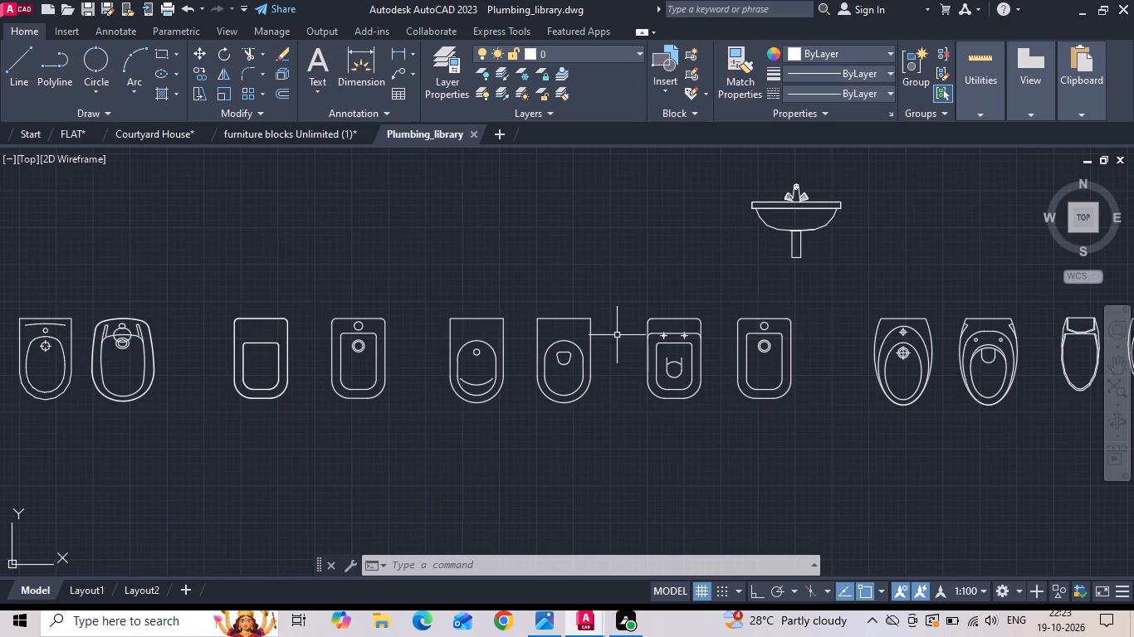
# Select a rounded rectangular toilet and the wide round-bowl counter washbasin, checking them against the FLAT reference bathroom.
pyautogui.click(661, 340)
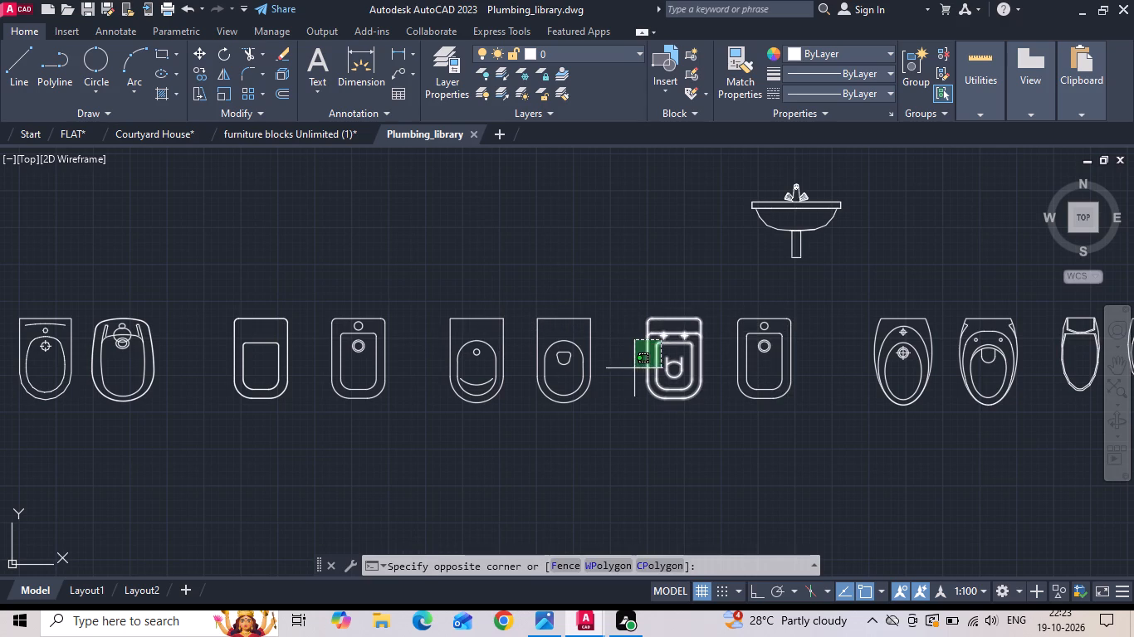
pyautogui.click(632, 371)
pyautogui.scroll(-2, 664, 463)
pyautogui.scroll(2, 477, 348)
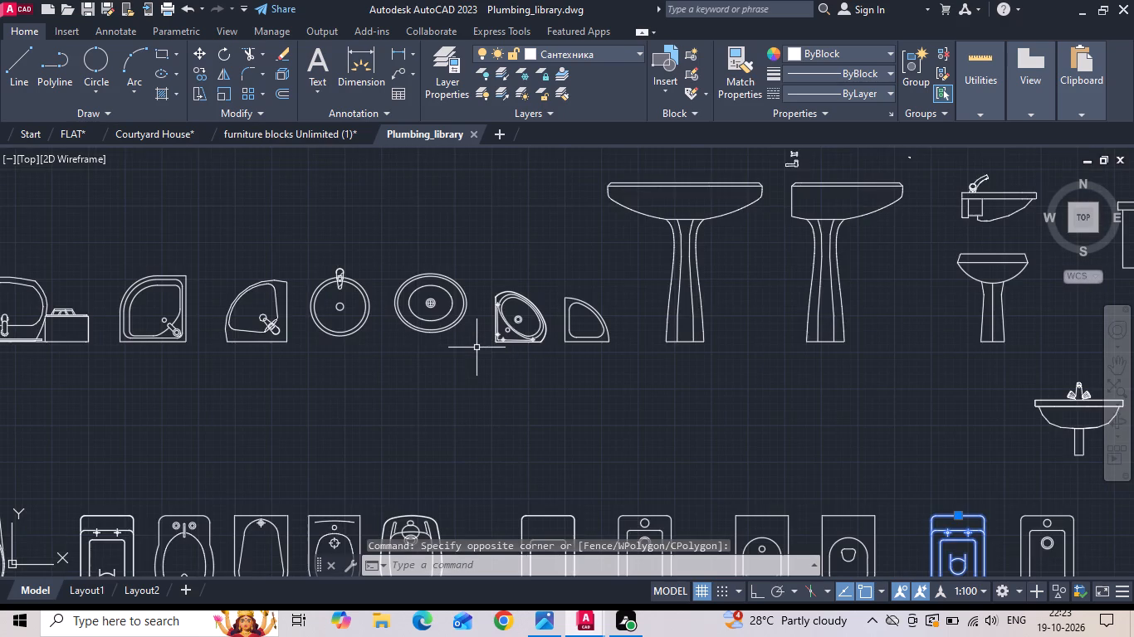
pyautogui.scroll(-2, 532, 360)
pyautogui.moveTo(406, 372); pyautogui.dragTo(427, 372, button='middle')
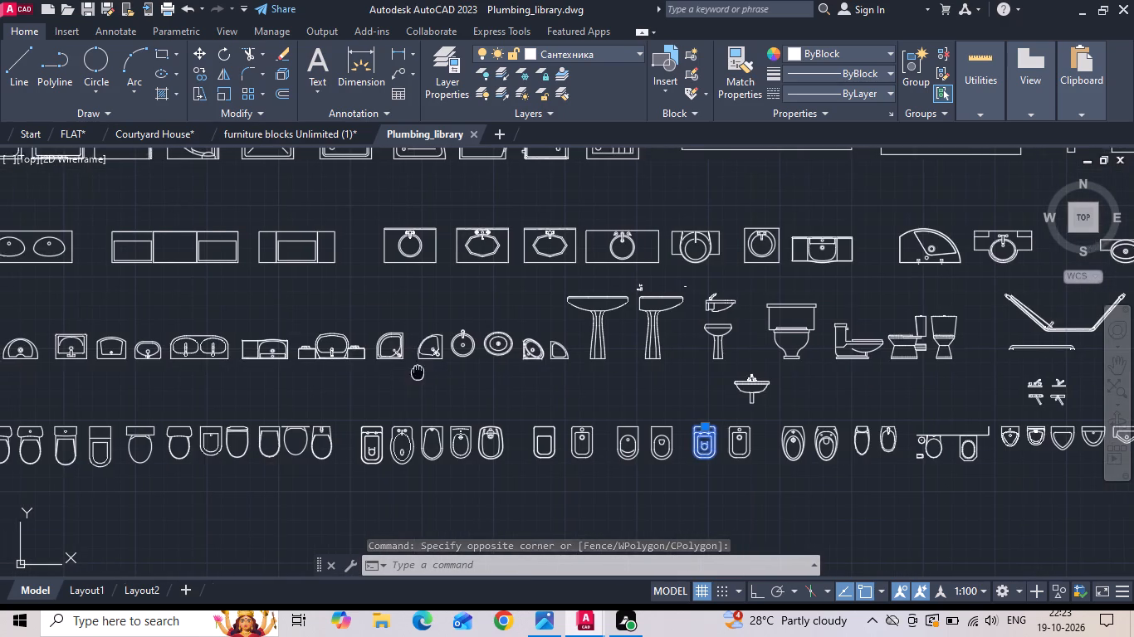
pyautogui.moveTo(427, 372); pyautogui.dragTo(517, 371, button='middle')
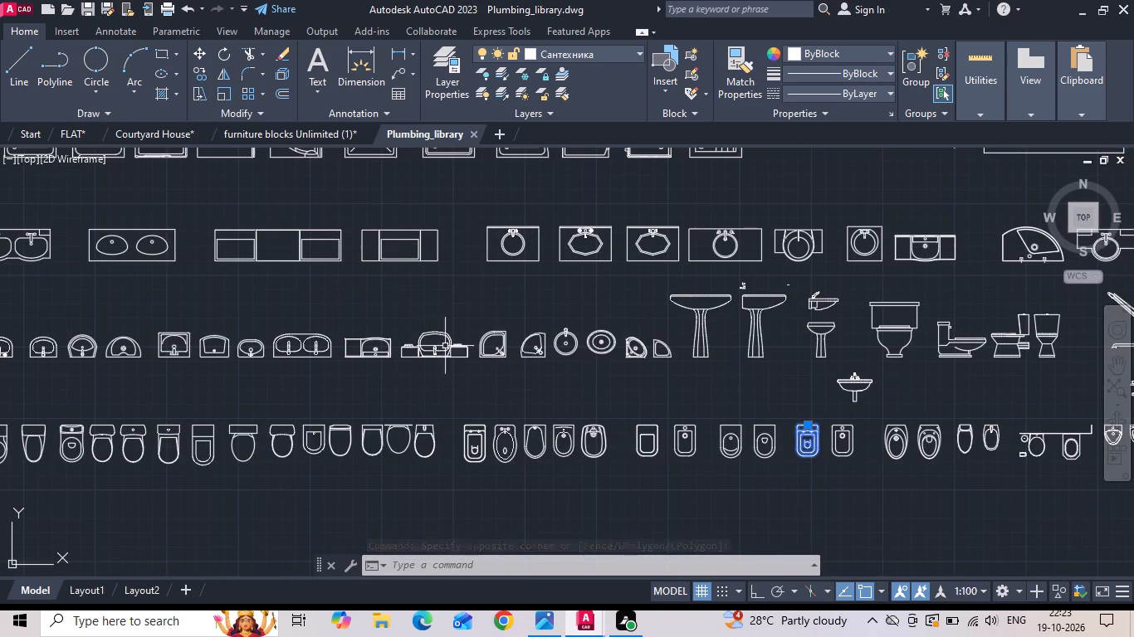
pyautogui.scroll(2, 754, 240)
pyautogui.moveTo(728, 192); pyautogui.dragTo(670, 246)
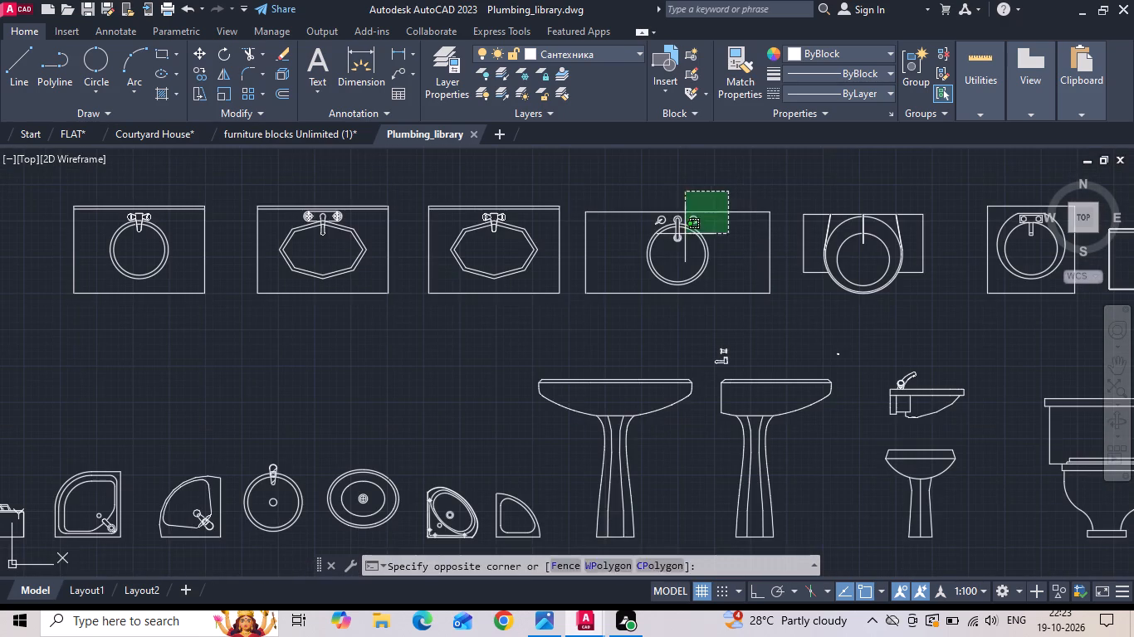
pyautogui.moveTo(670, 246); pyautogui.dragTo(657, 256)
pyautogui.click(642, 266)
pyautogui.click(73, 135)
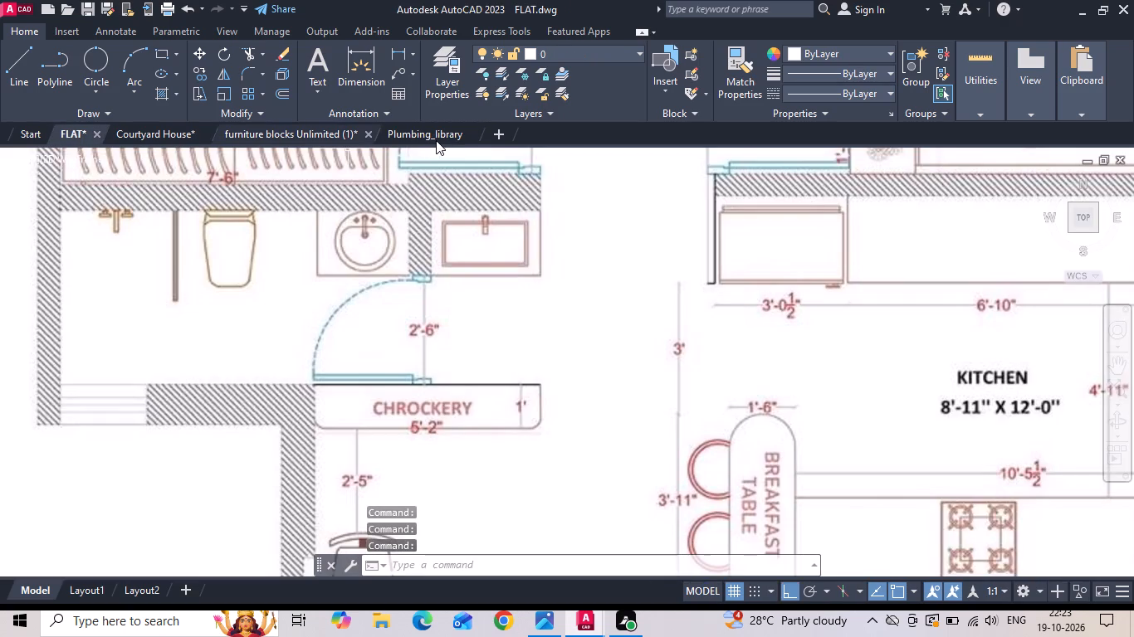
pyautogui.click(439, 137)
# Select three counter washbasins in Plumbing_library: the curved-front one, the wide round-bowl one and the smaller round-bowl one.
pyautogui.scroll(-1, 410, 257)
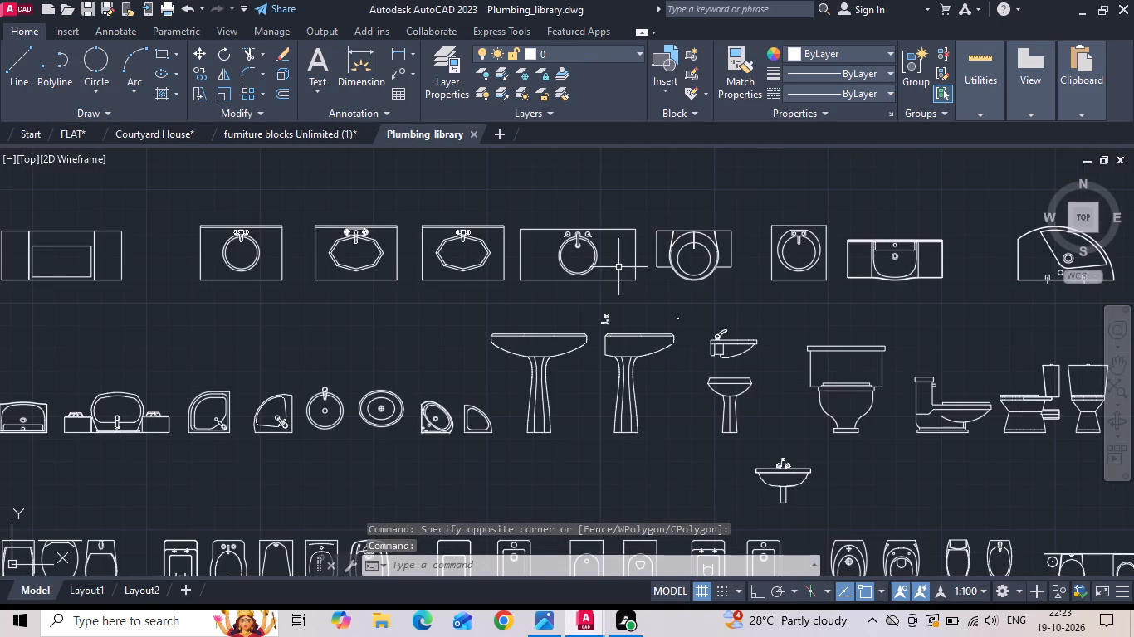
pyautogui.click(897, 270)
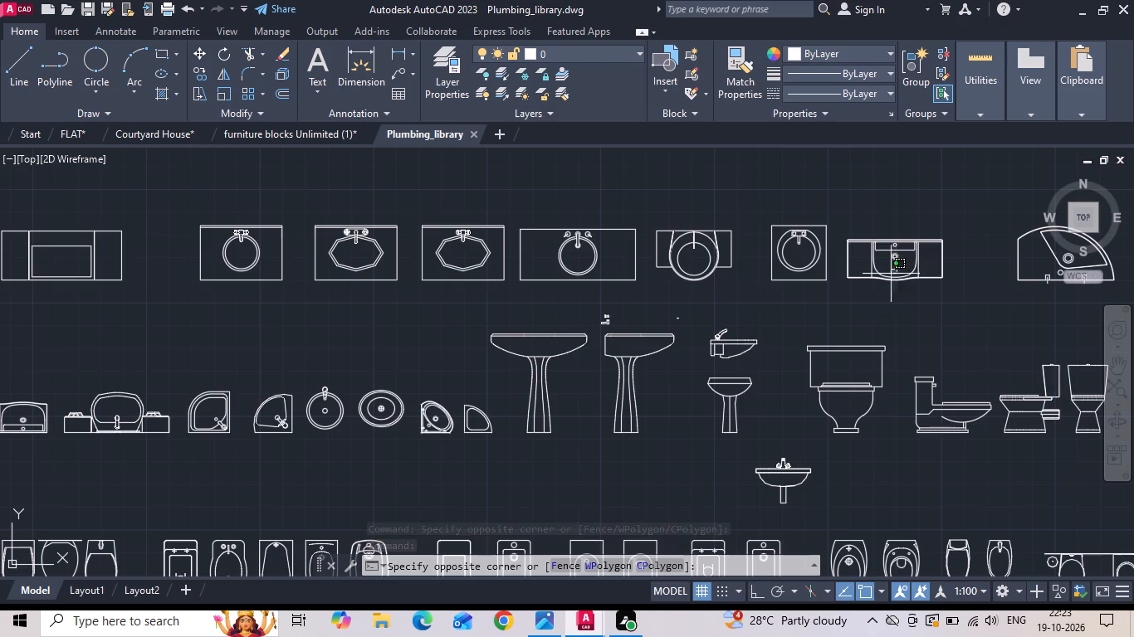
pyautogui.click(866, 286)
pyautogui.click(555, 277)
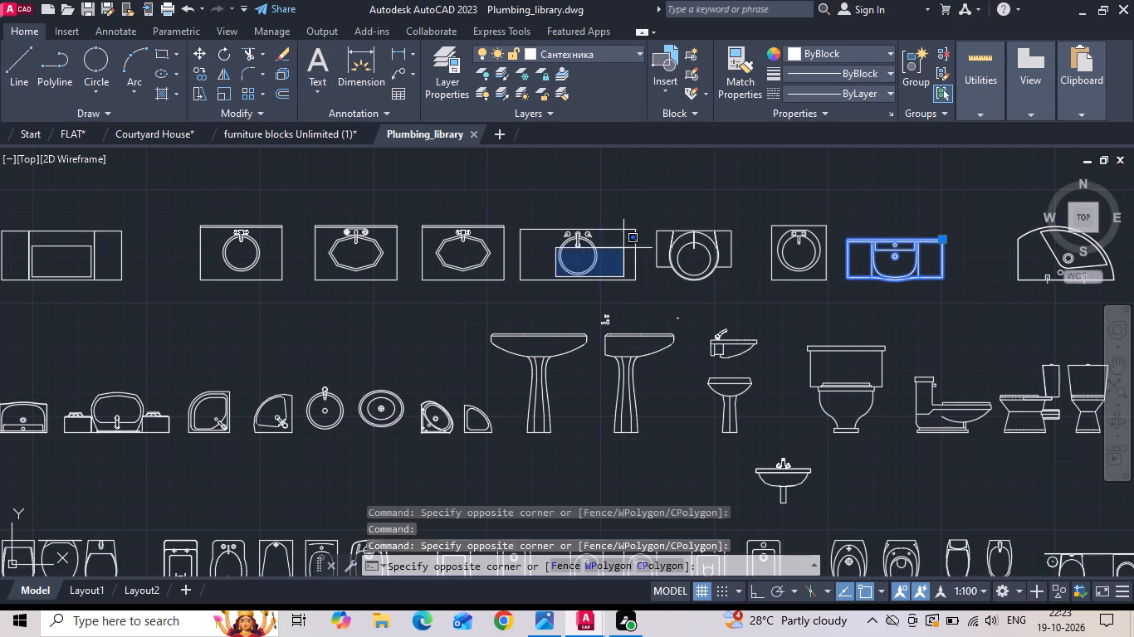
pyautogui.click(565, 221)
pyautogui.moveTo(563, 224); pyautogui.dragTo(552, 247)
pyautogui.click(540, 264)
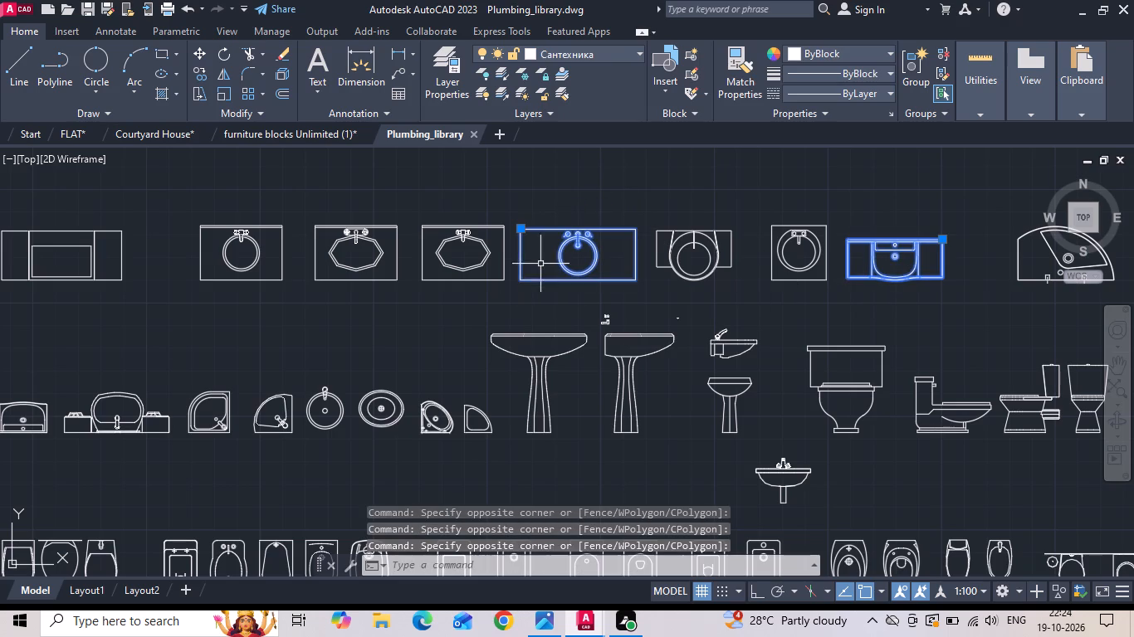
pyautogui.click(265, 283)
pyautogui.click(244, 243)
# Add the rectangular washbasin with the arched bowl and the rounded rectangular toilet to the selected Plumbing_library blocks.
pyautogui.scroll(-1, 313, 248)
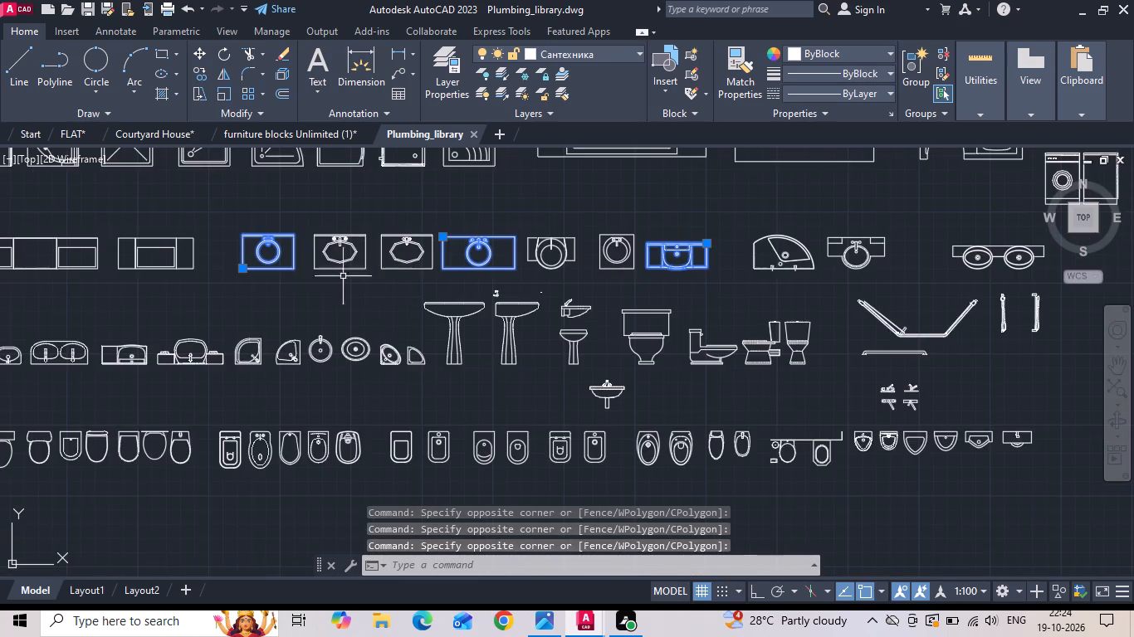
pyautogui.moveTo(227, 294); pyautogui.dragTo(479, 304, button='middle')
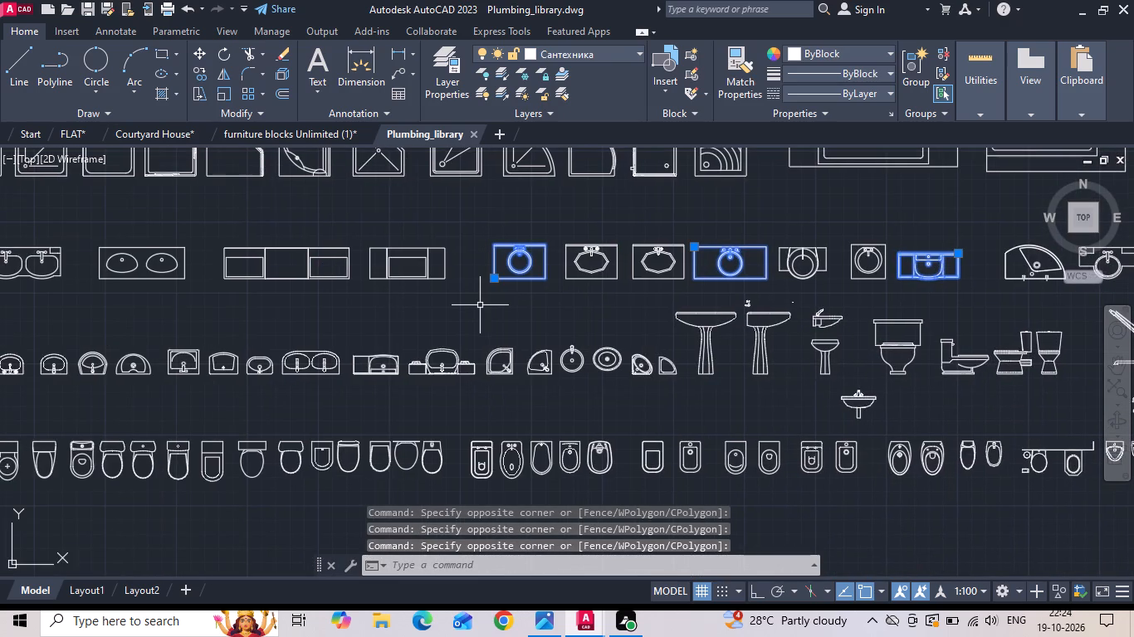
pyautogui.scroll(2, 187, 367)
pyautogui.moveTo(201, 362); pyautogui.dragTo(229, 356, button='middle')
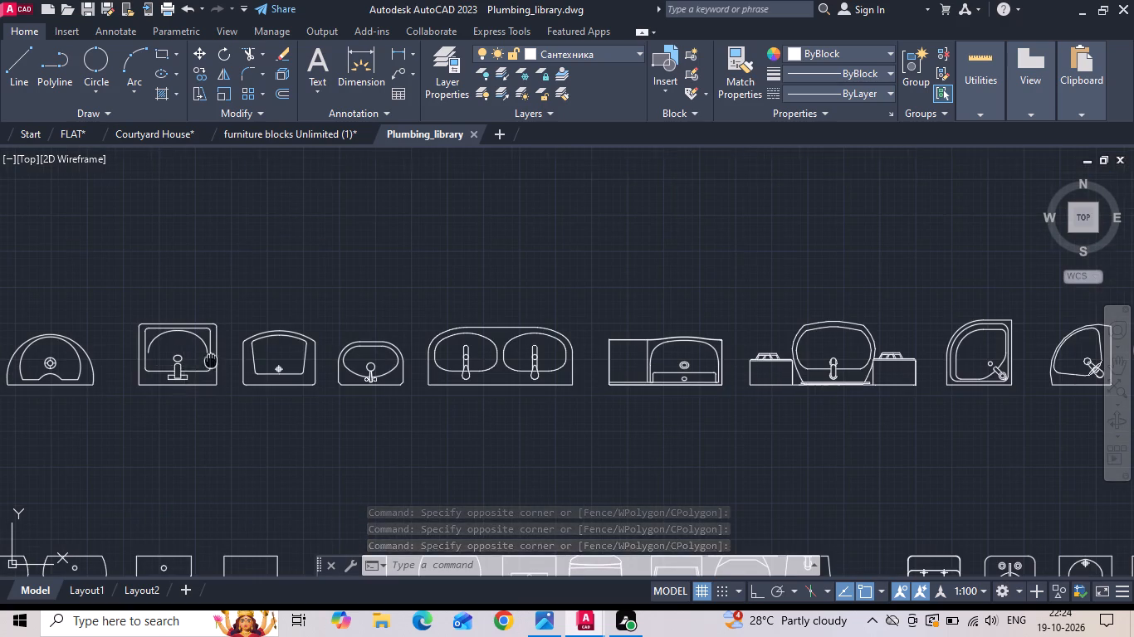
pyautogui.moveTo(229, 356); pyautogui.dragTo(467, 351, button='middle')
pyautogui.scroll(1, 433, 351)
pyautogui.click(467, 351)
pyautogui.click(422, 272)
pyautogui.scroll(-3, 457, 293)
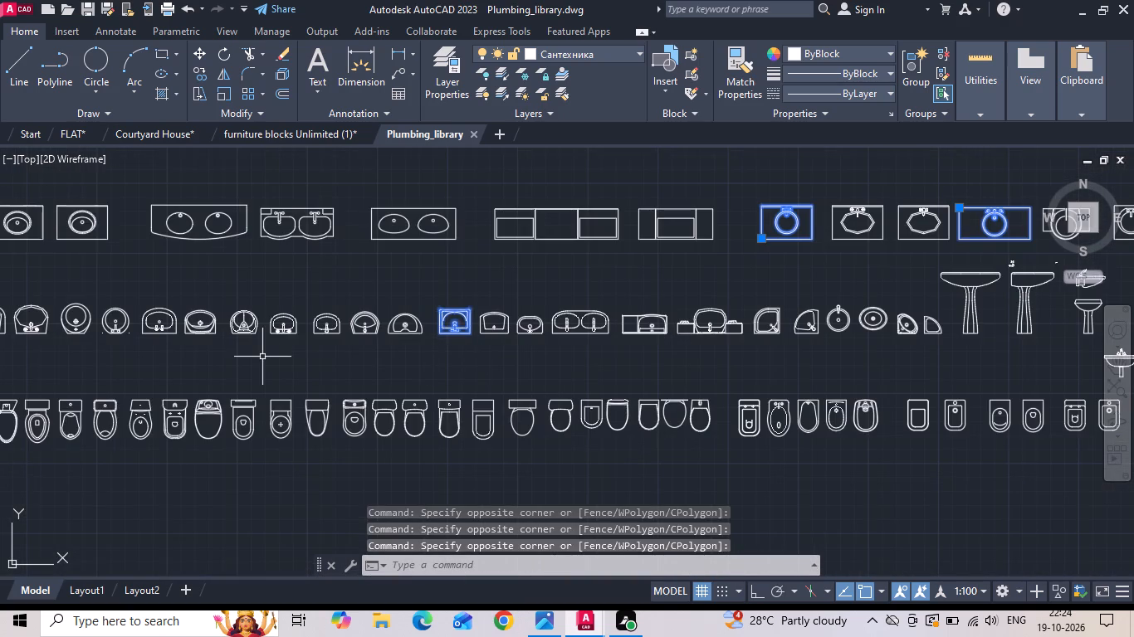
pyautogui.moveTo(249, 357); pyautogui.dragTo(562, 387, button='middle')
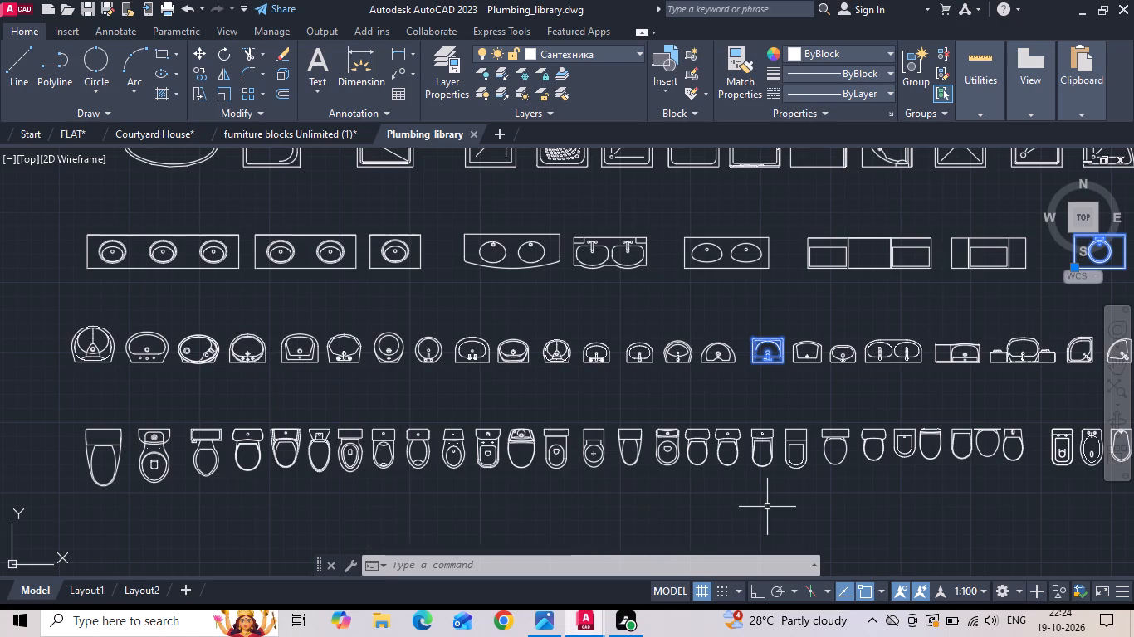
pyautogui.click(789, 467)
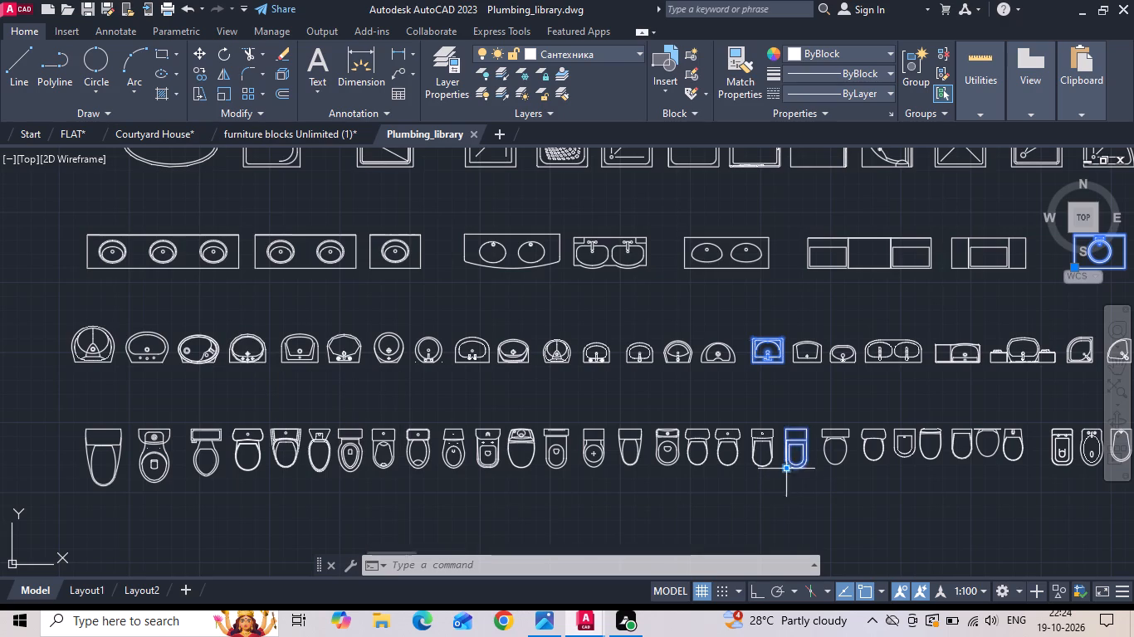
# Add the two-handle tap elevation to the selection and copy all six plumbing fixtures to the clipboard.
pyautogui.scroll(-2, 498, 473)
pyautogui.scroll(1, 897, 284)
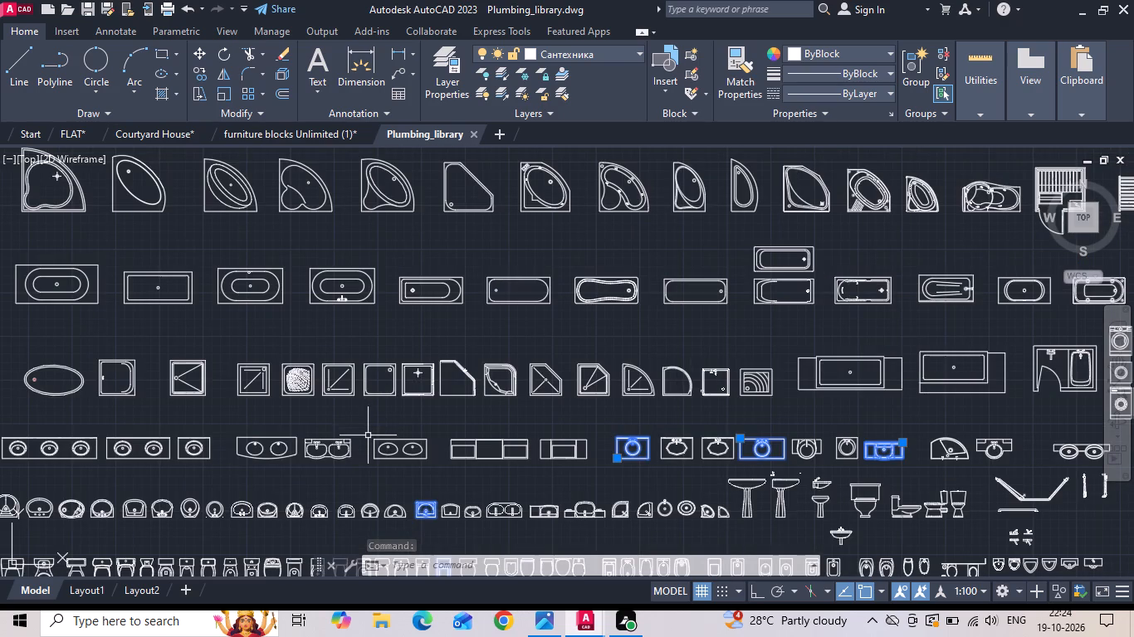
pyautogui.scroll(-2, 394, 417)
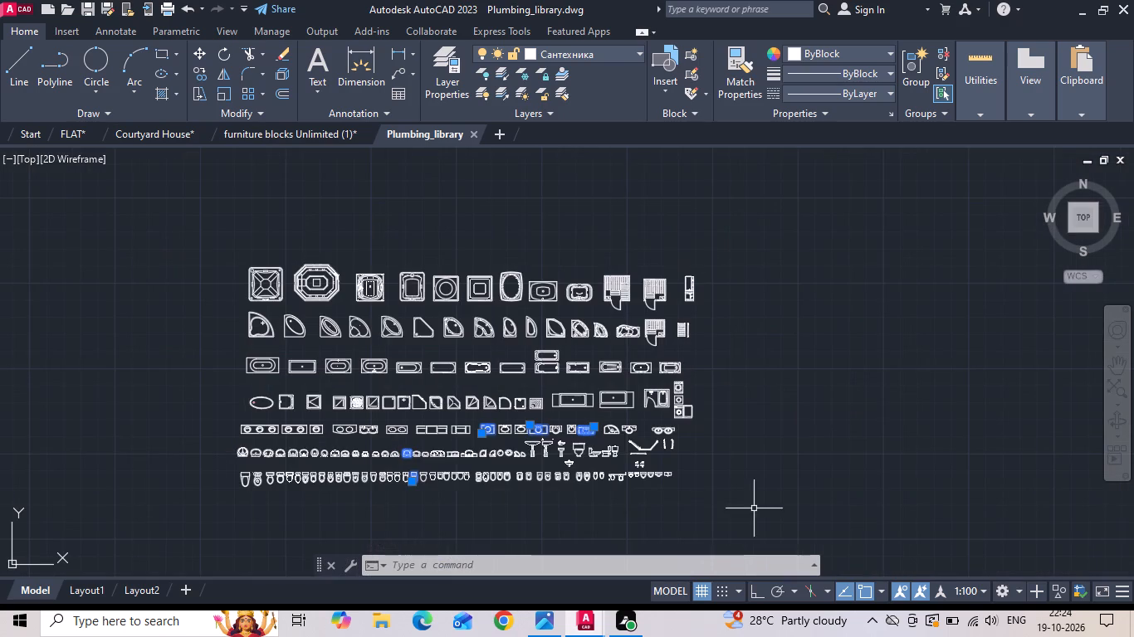
pyautogui.scroll(3, 751, 508)
pyautogui.scroll(2, 574, 427)
pyautogui.scroll(2, 815, 417)
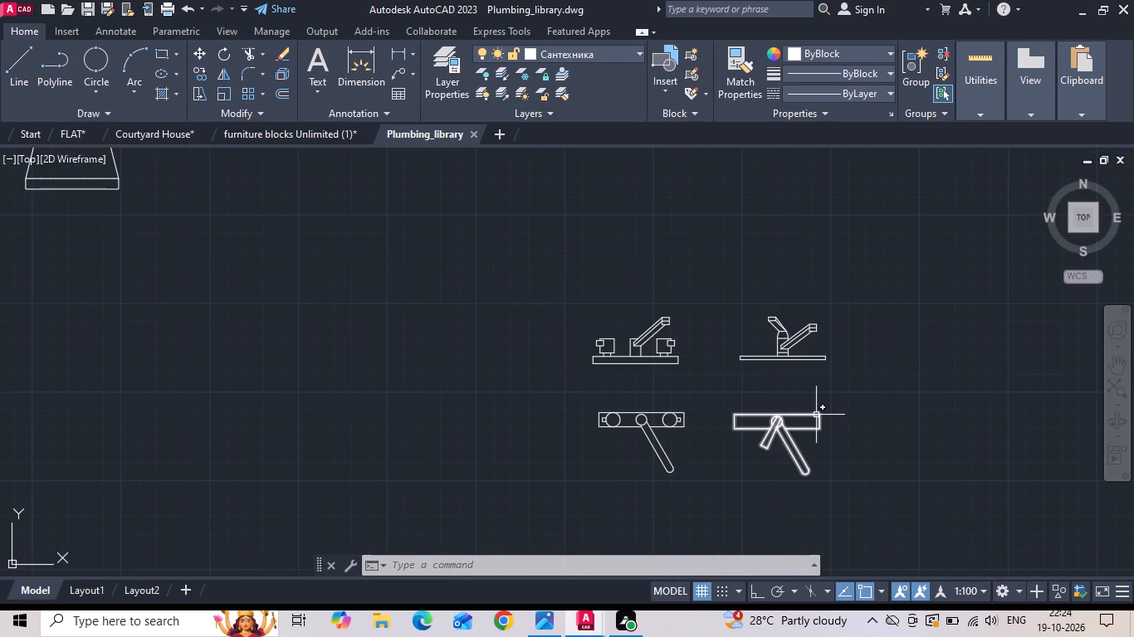
pyautogui.click(653, 358)
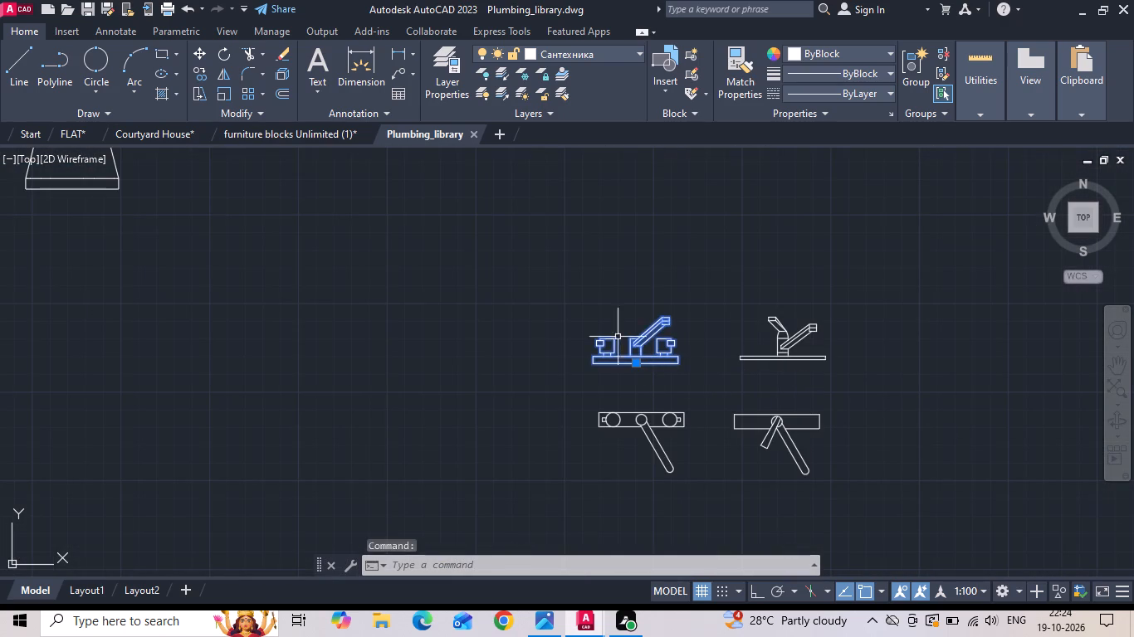
pyautogui.hotkey('ctrl', 'c')
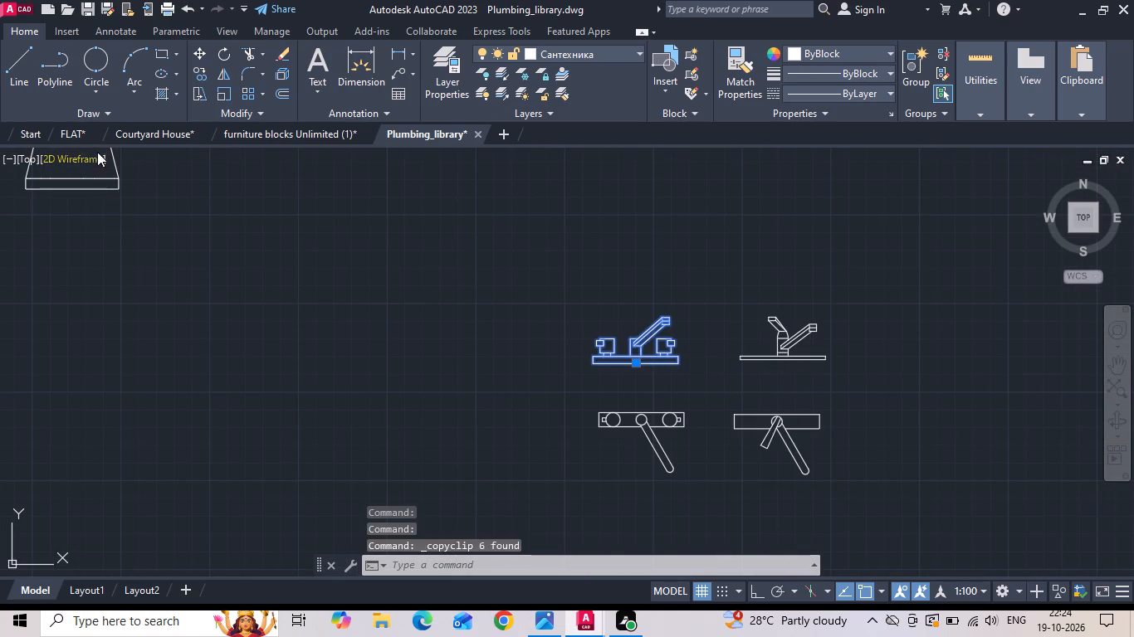
pyautogui.click(76, 131)
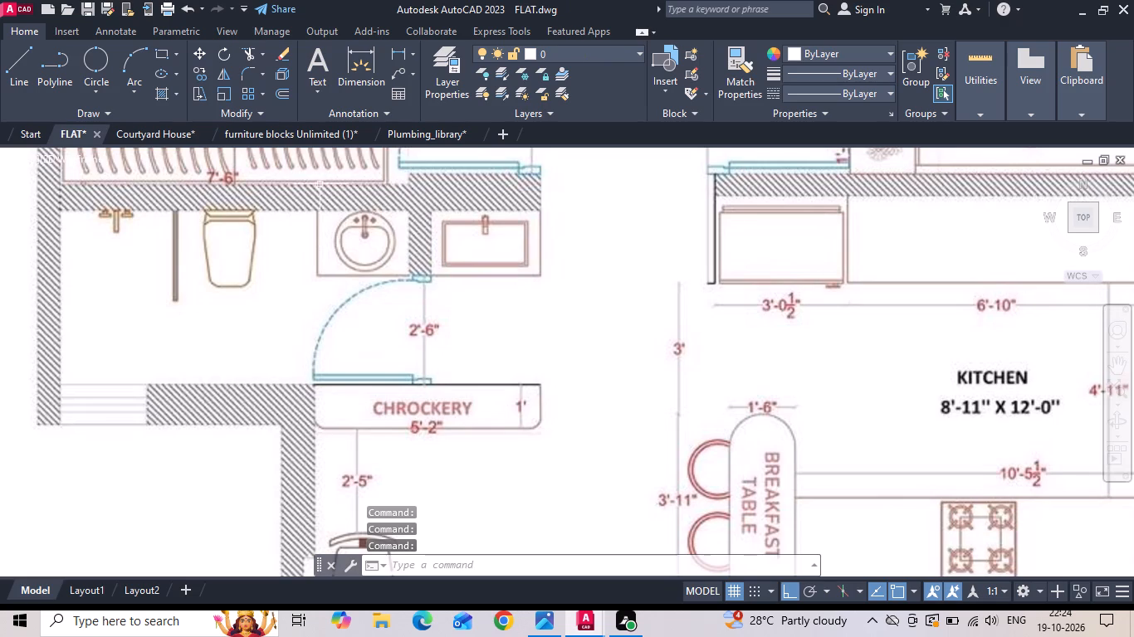
pyautogui.click(413, 137)
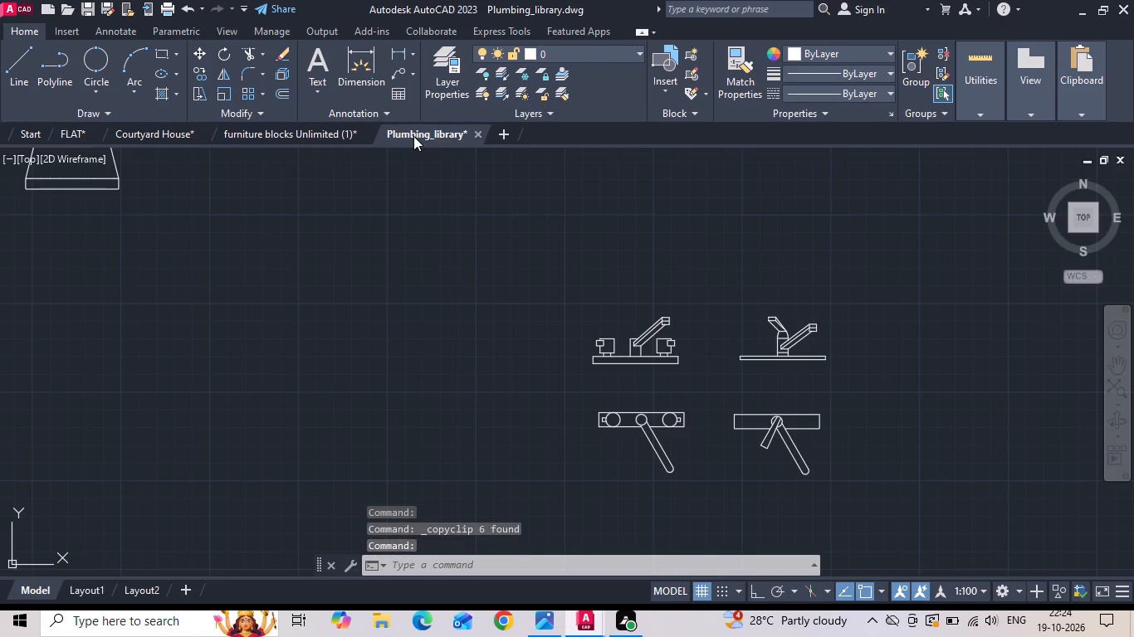
pyautogui.click(801, 440)
pyautogui.click(964, 434)
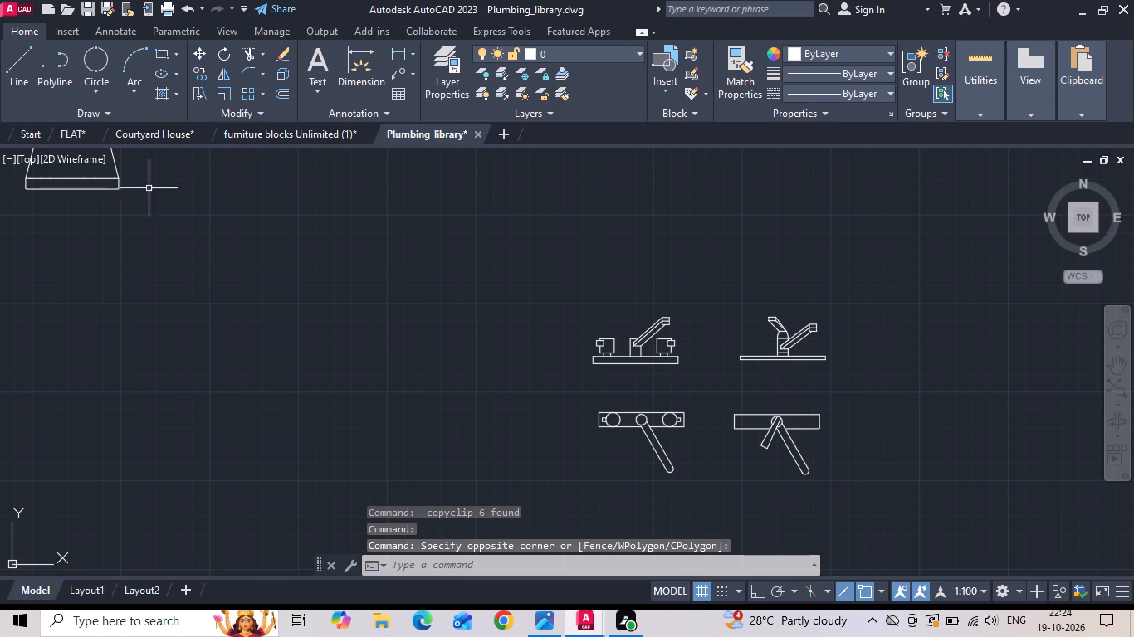
# Paste the copied plumbing fixtures into the FLAT drawing, outside the floor plan.
pyautogui.click(76, 138)
pyautogui.hotkey('ctrl', 'v')
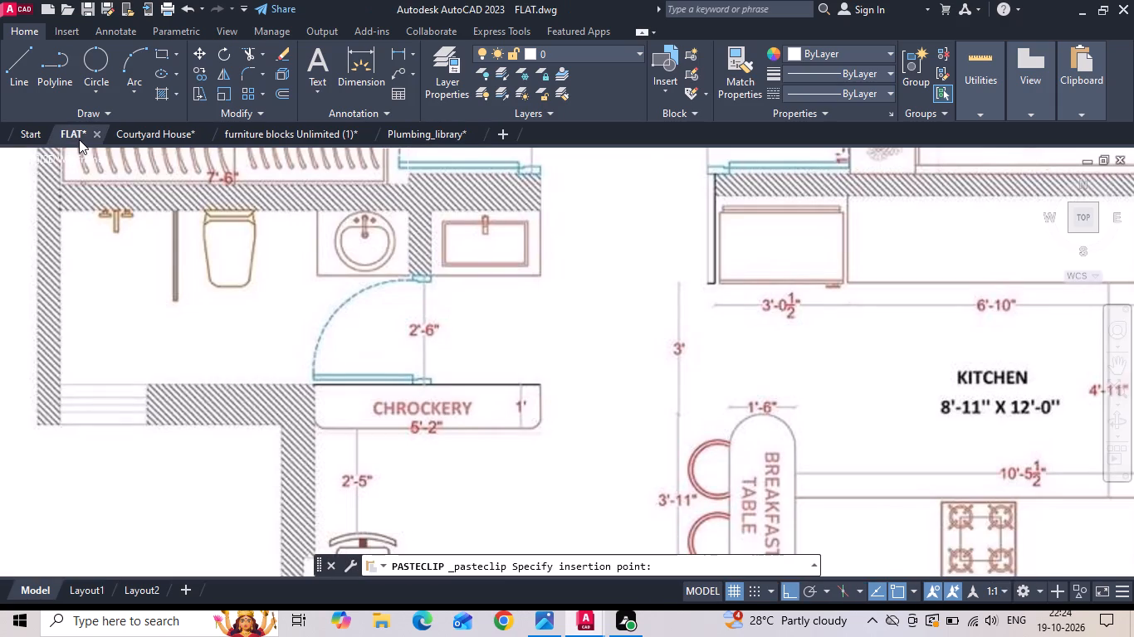
pyautogui.scroll(-2, 262, 322)
pyautogui.scroll(-5, 373, 333)
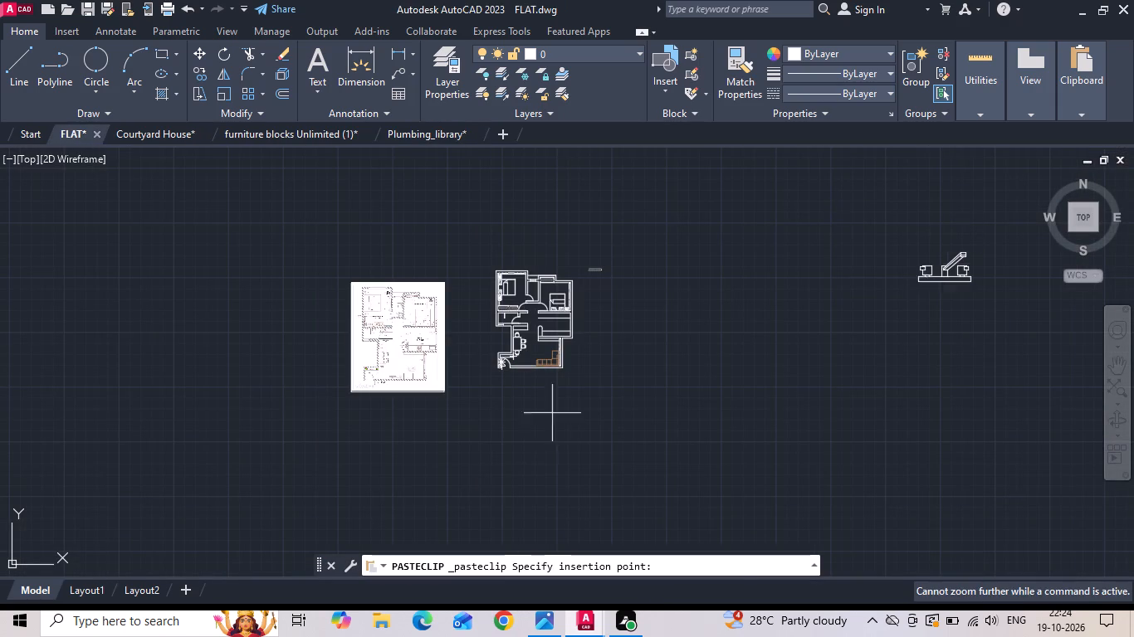
pyautogui.scroll(-3, 544, 430)
pyautogui.click(566, 427)
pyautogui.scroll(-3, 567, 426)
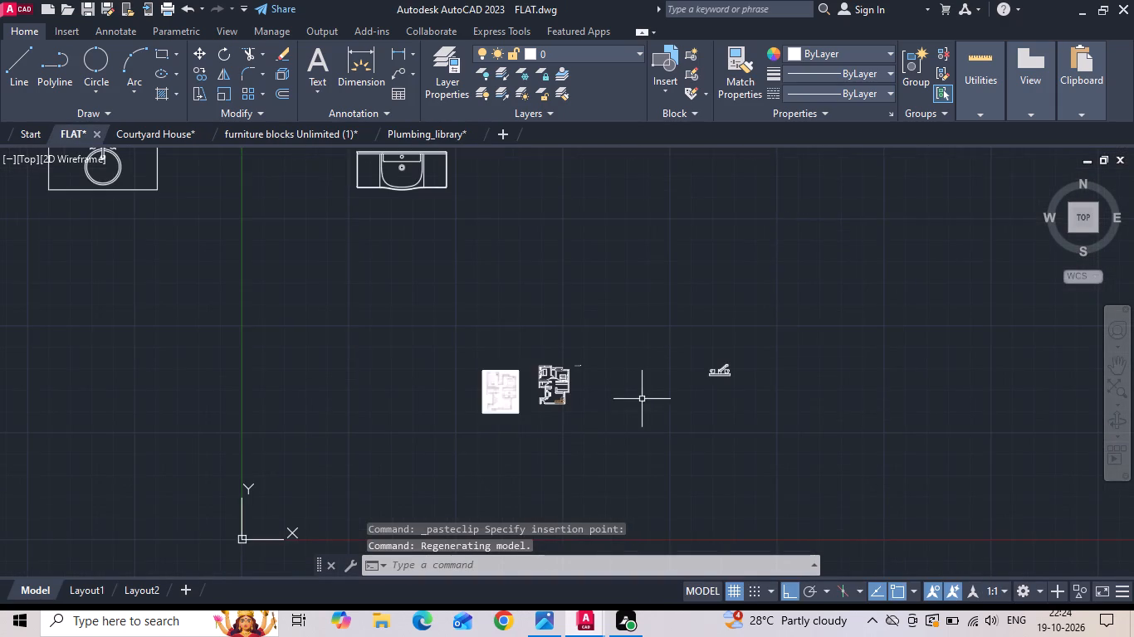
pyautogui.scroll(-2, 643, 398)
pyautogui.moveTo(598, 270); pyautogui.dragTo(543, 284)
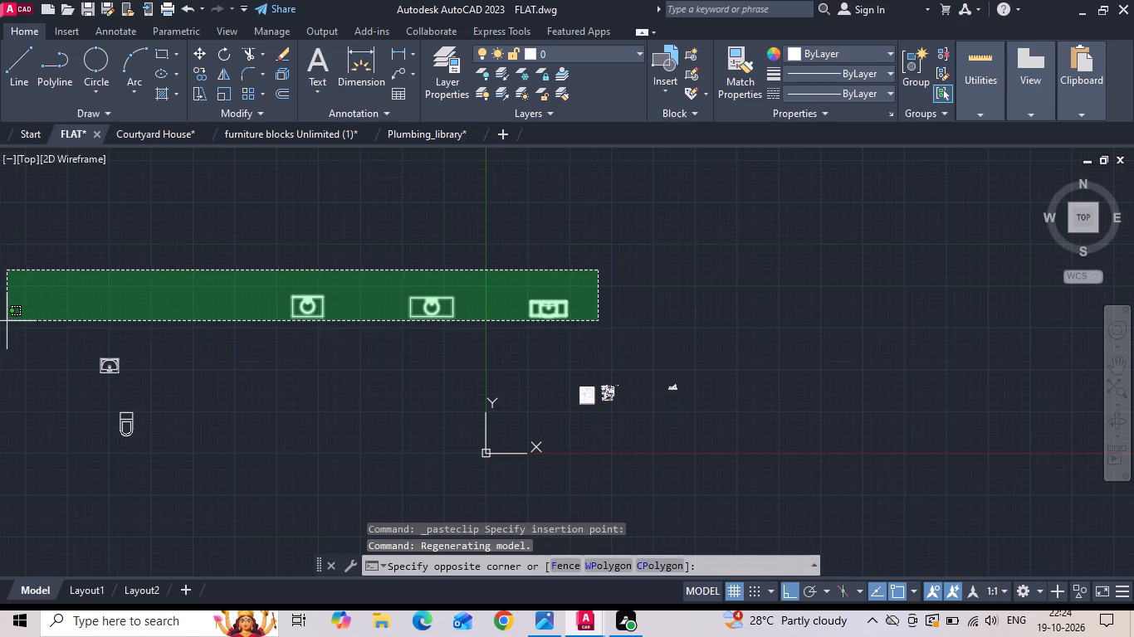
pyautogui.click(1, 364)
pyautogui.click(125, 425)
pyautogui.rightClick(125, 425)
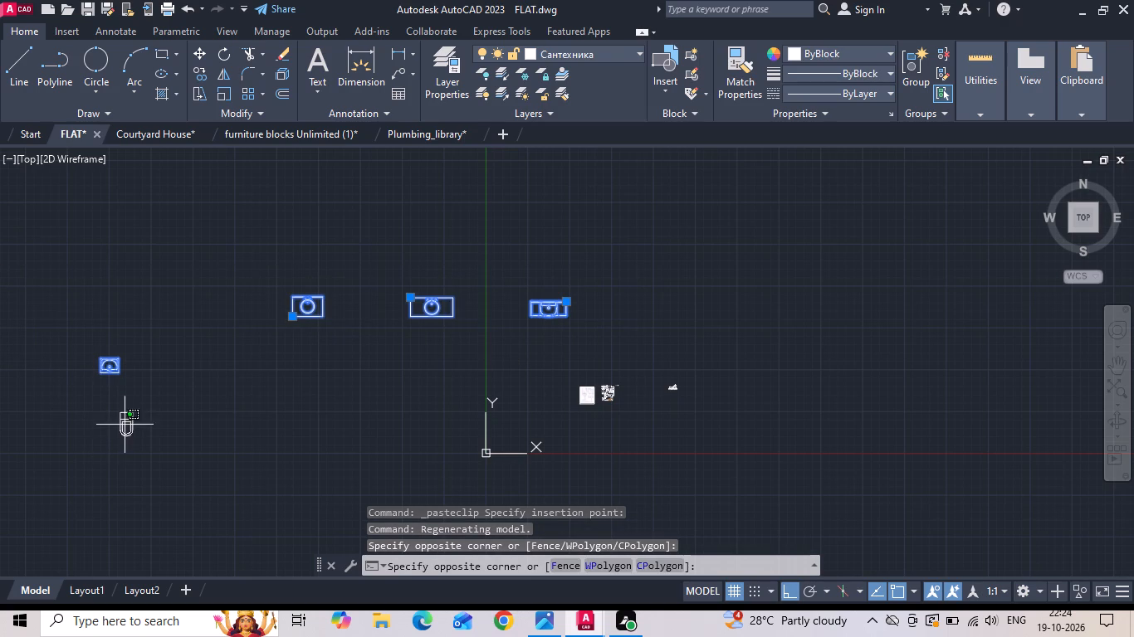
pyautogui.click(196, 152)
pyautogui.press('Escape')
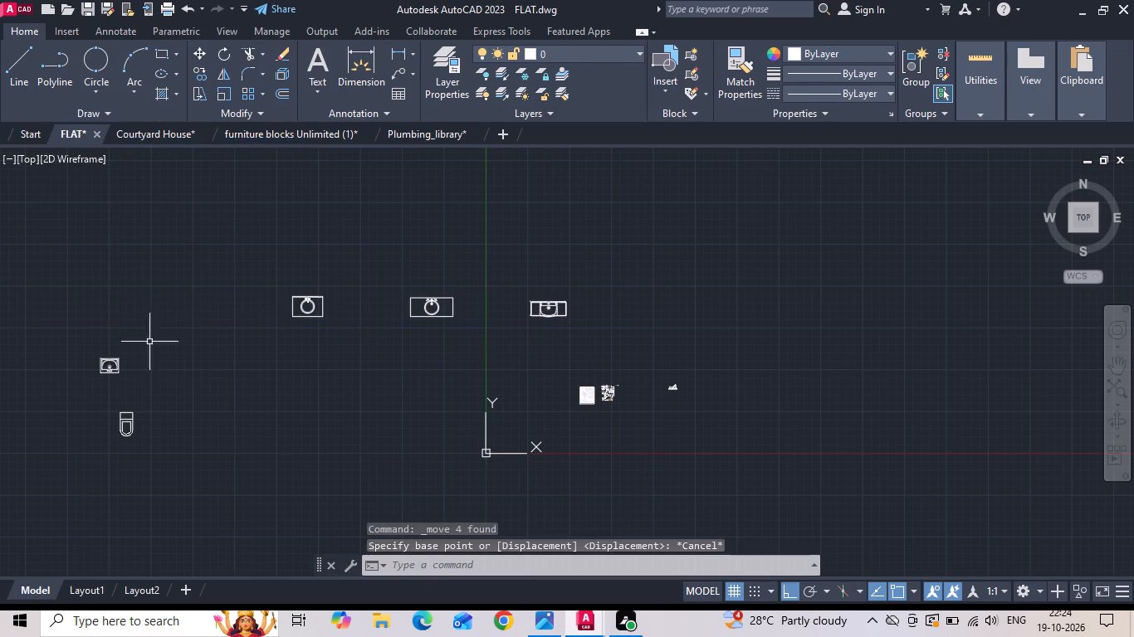
# Move the arched-bowl washbasin and the toilet together, with Ortho off, bringing the basin beside the smaller round-bowl counter washbasin.
pyautogui.moveTo(76, 342); pyautogui.dragTo(98, 391)
pyautogui.click(189, 496)
pyautogui.rightClick(176, 457)
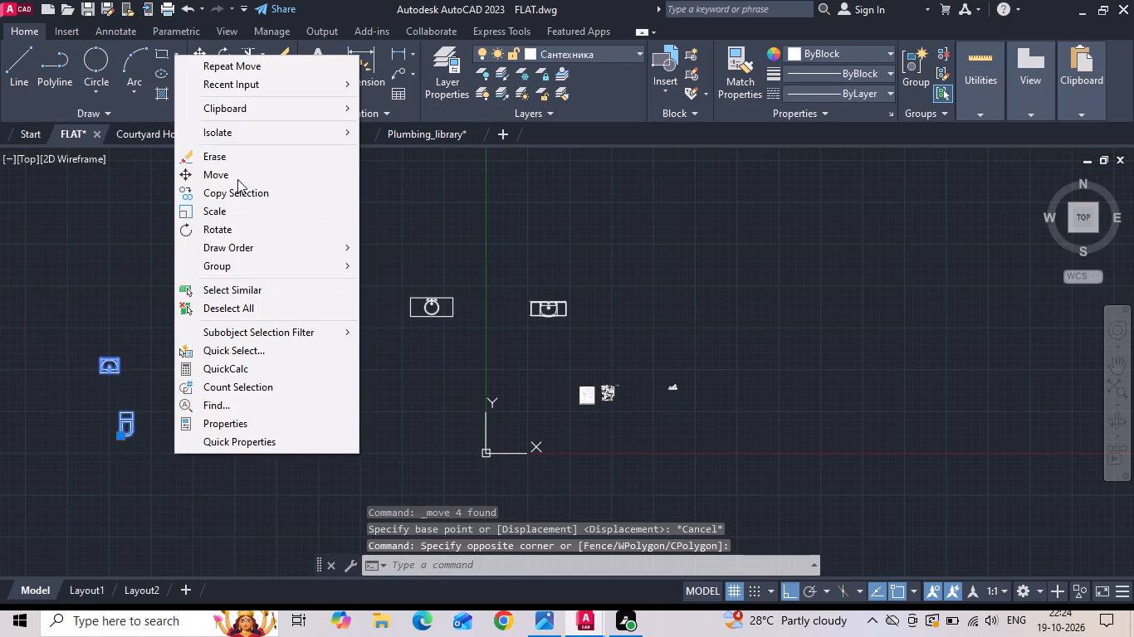
pyautogui.click(237, 178)
pyautogui.moveTo(130, 371); pyautogui.dragTo(160, 372)
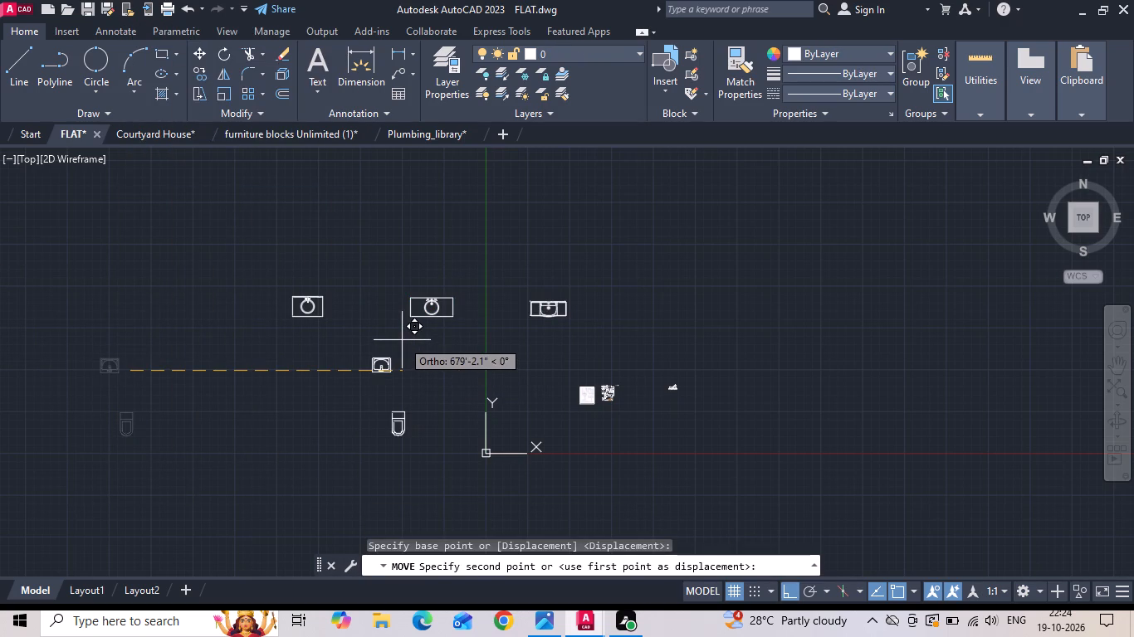
pyautogui.press('F8')
pyautogui.click(364, 314)
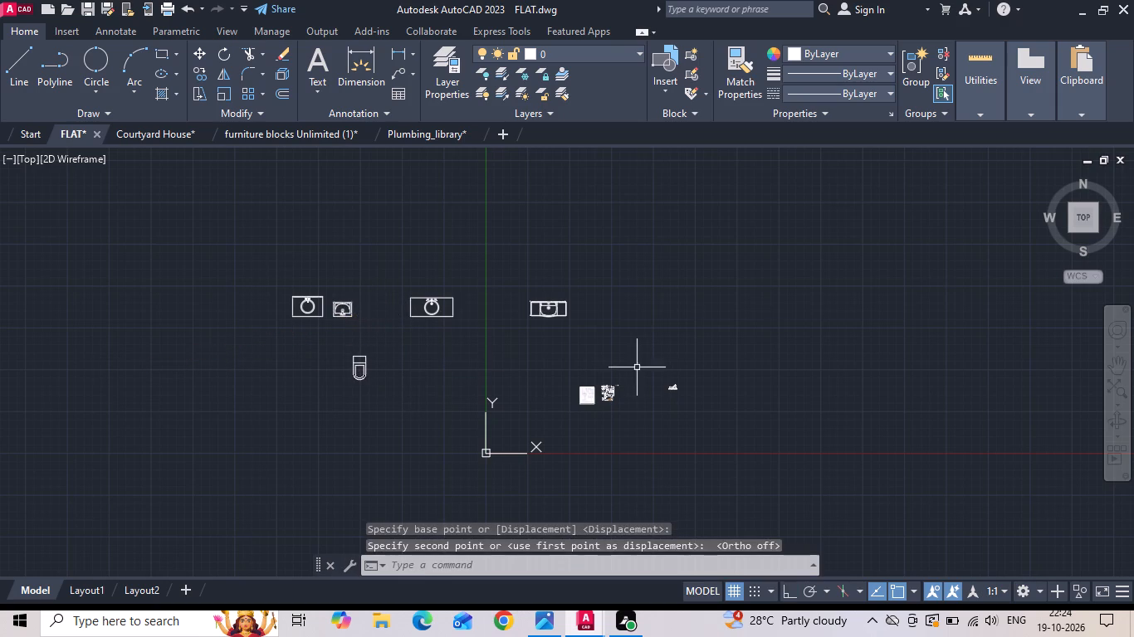
# Move the tap into the gap between the arched-bowl washbasin and the wide round-bowl counter washbasin.
pyautogui.moveTo(639, 367); pyautogui.dragTo(667, 393)
pyautogui.click(775, 459)
pyautogui.rightClick(771, 449)
pyautogui.click(783, 297)
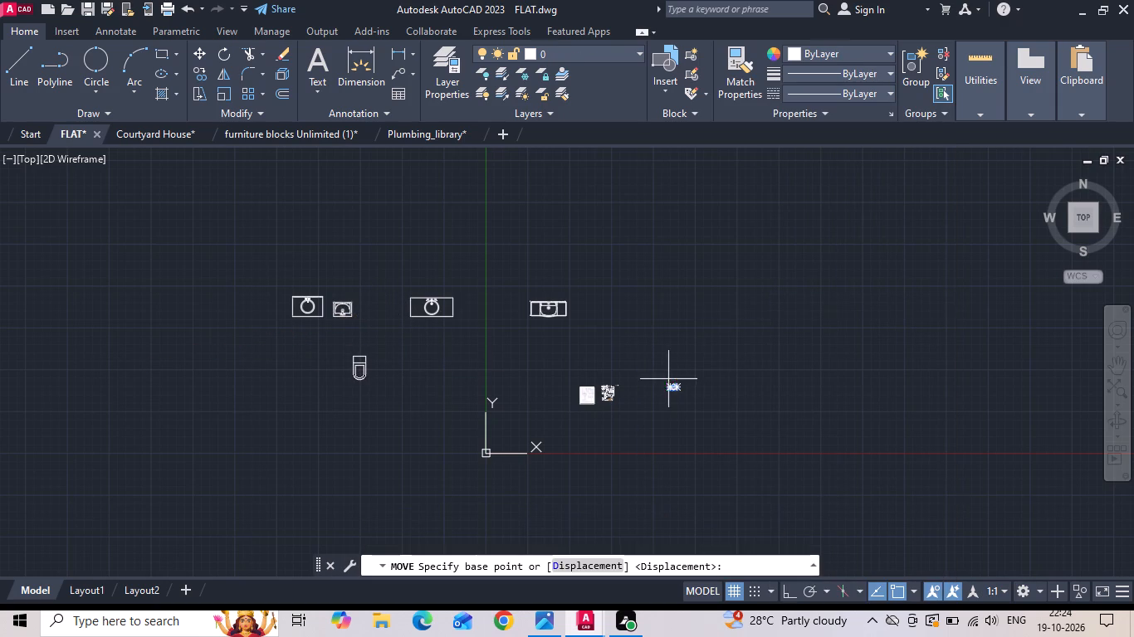
pyautogui.click(666, 384)
pyautogui.scroll(2, 271, 323)
pyautogui.click(518, 294)
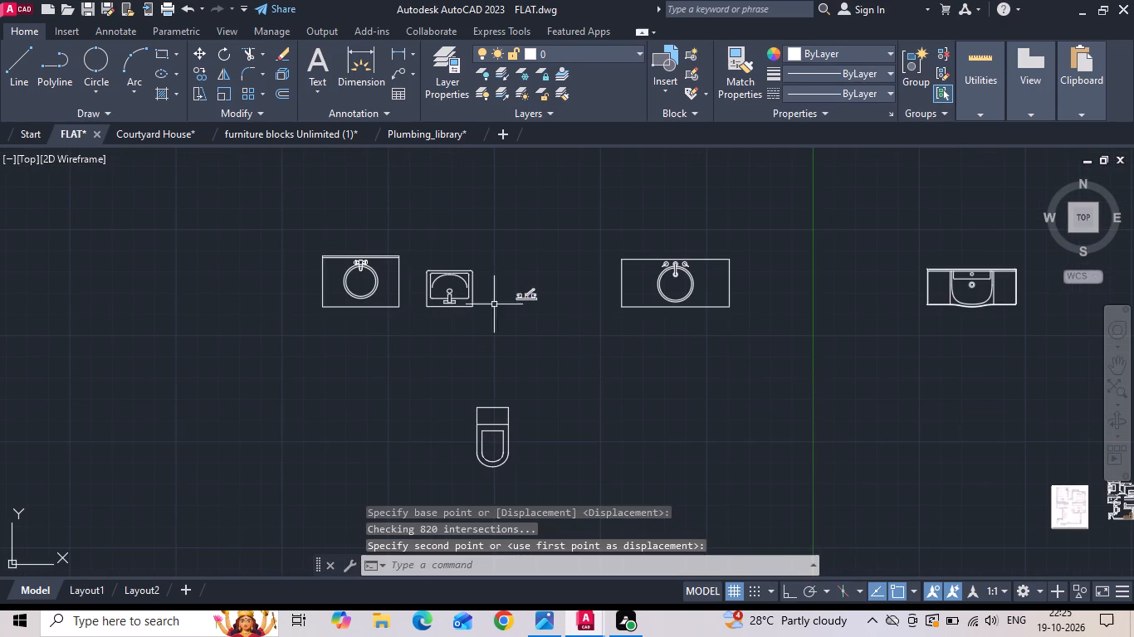
# Move the toilet up into the washbasin row, between the tap and the wide round-bowl counter washbasin.
pyautogui.moveTo(432, 377); pyautogui.dragTo(453, 453)
pyautogui.click(525, 498)
pyautogui.rightClick(517, 479)
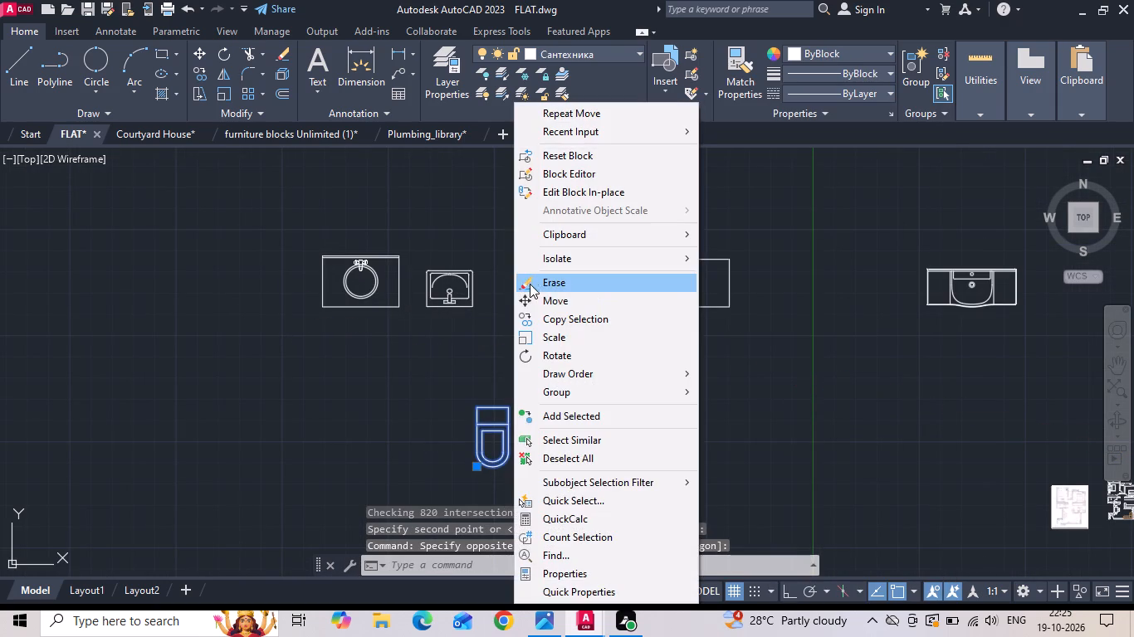
pyautogui.click(537, 295)
pyautogui.moveTo(459, 430); pyautogui.dragTo(499, 417)
pyautogui.click(555, 280)
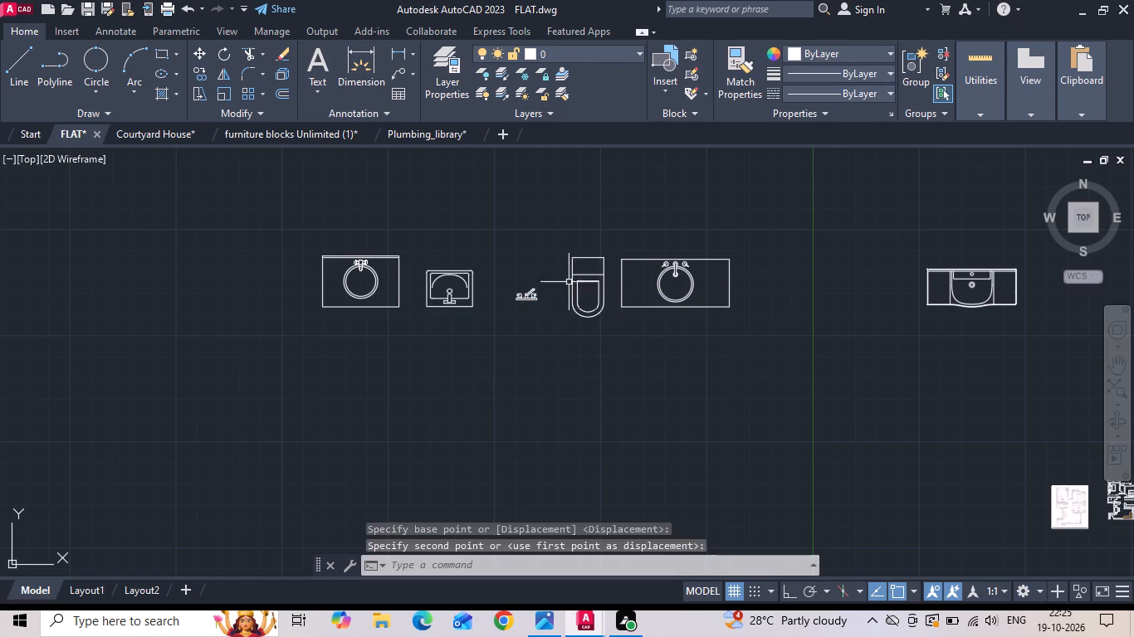
# Scale all six plumbing fixtures down together by eye.
pyautogui.scroll(-1, 512, 312)
pyautogui.moveTo(896, 272); pyautogui.dragTo(885, 277)
pyautogui.click(332, 327)
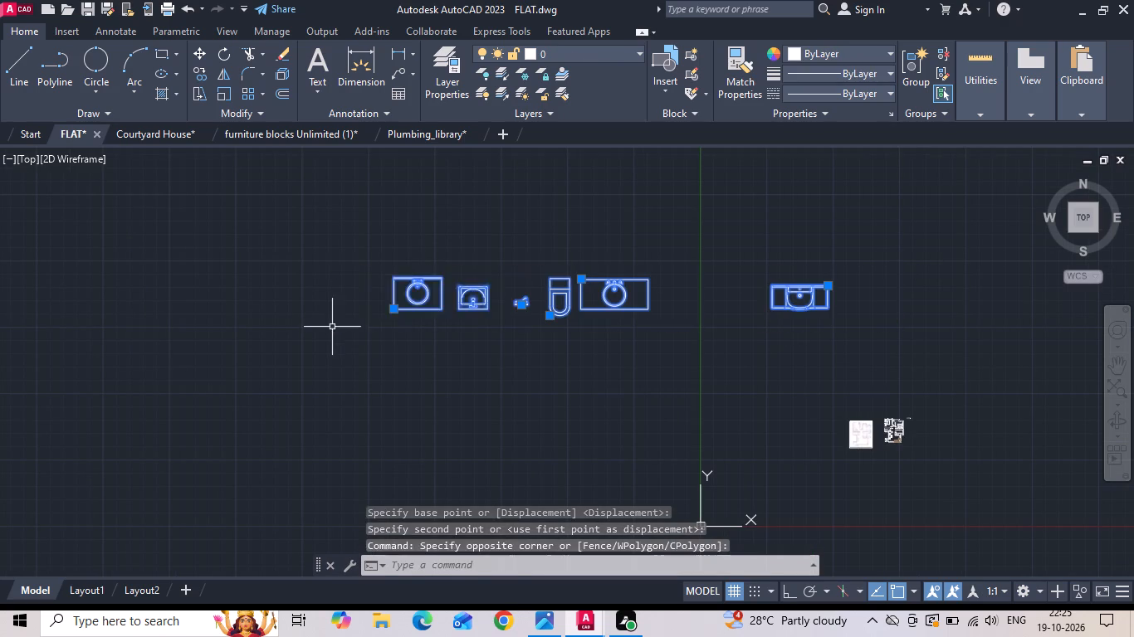
pyautogui.rightClick(332, 327)
pyautogui.click(369, 362)
pyautogui.click(473, 294)
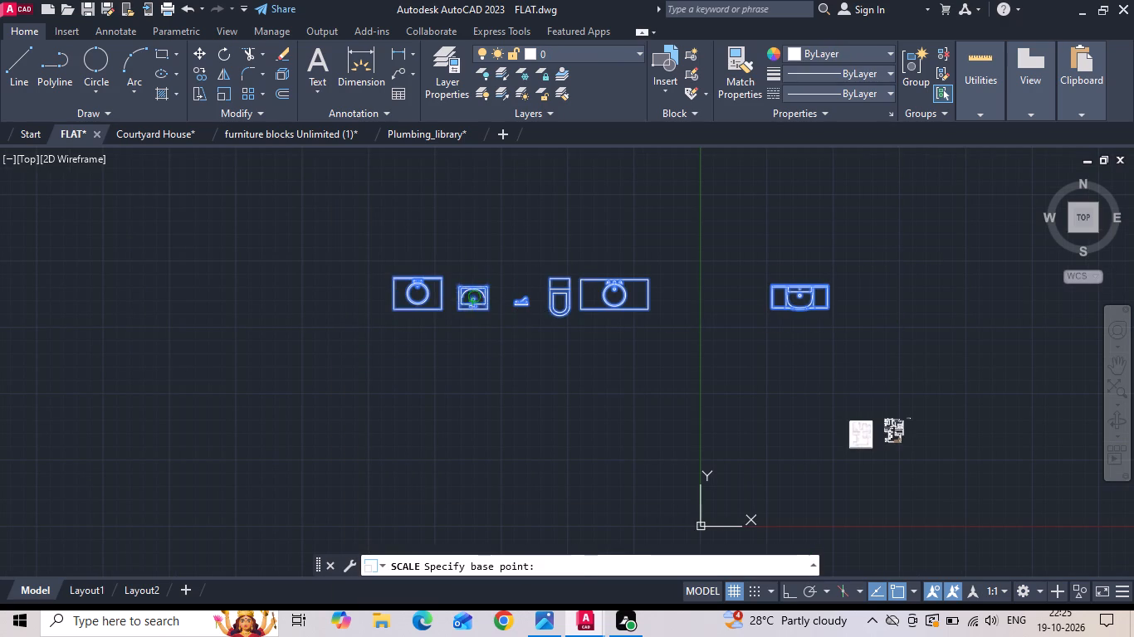
pyautogui.click(481, 325)
# Move the whole row of scaled fixtures next to the floor plan, just outside the living room's sofa corner.
pyautogui.moveTo(565, 265); pyautogui.dragTo(496, 320)
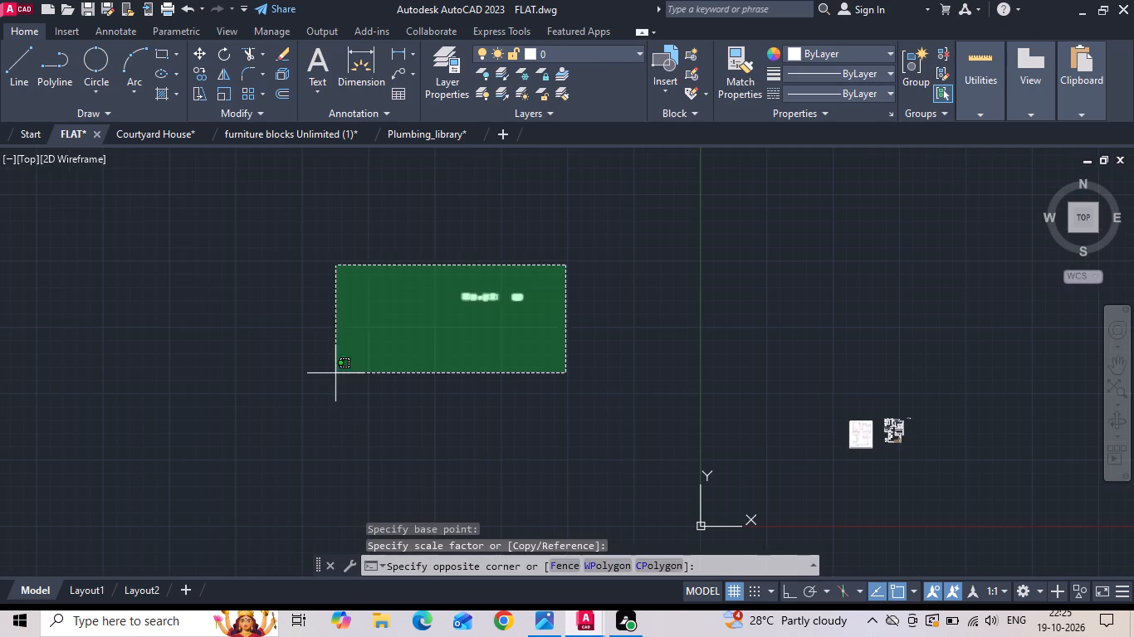
pyautogui.click(334, 374)
pyautogui.rightClick(333, 374)
pyautogui.click(368, 328)
pyautogui.moveTo(460, 294); pyautogui.dragTo(463, 298)
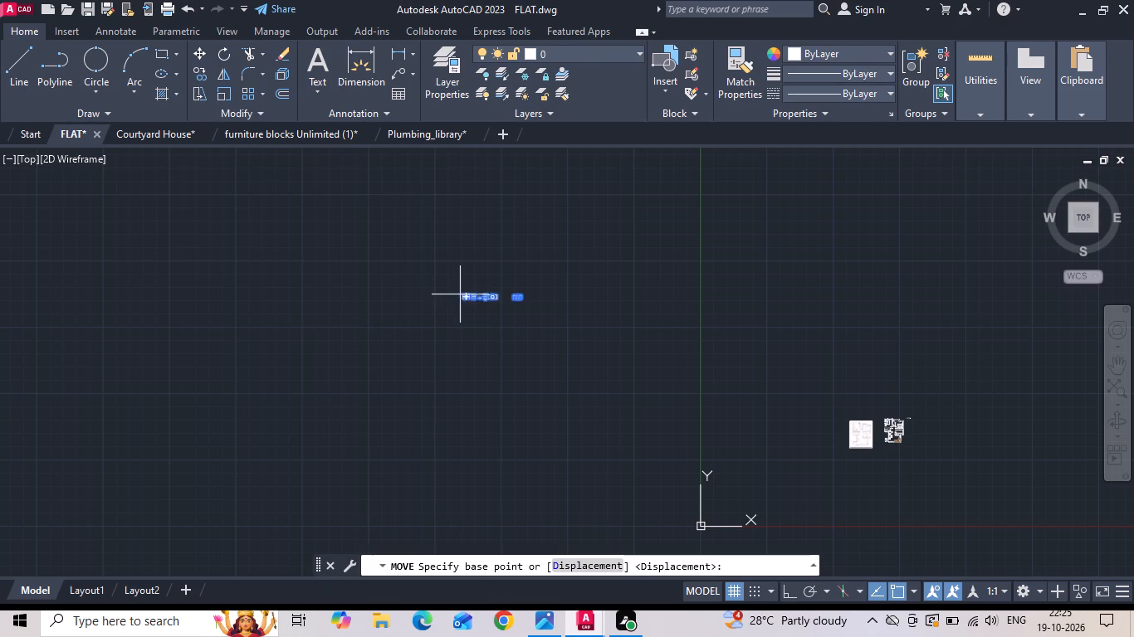
pyautogui.moveTo(463, 298); pyautogui.dragTo(475, 317)
pyautogui.scroll(5, 895, 441)
pyautogui.moveTo(859, 411); pyautogui.dragTo(739, 390, button='middle')
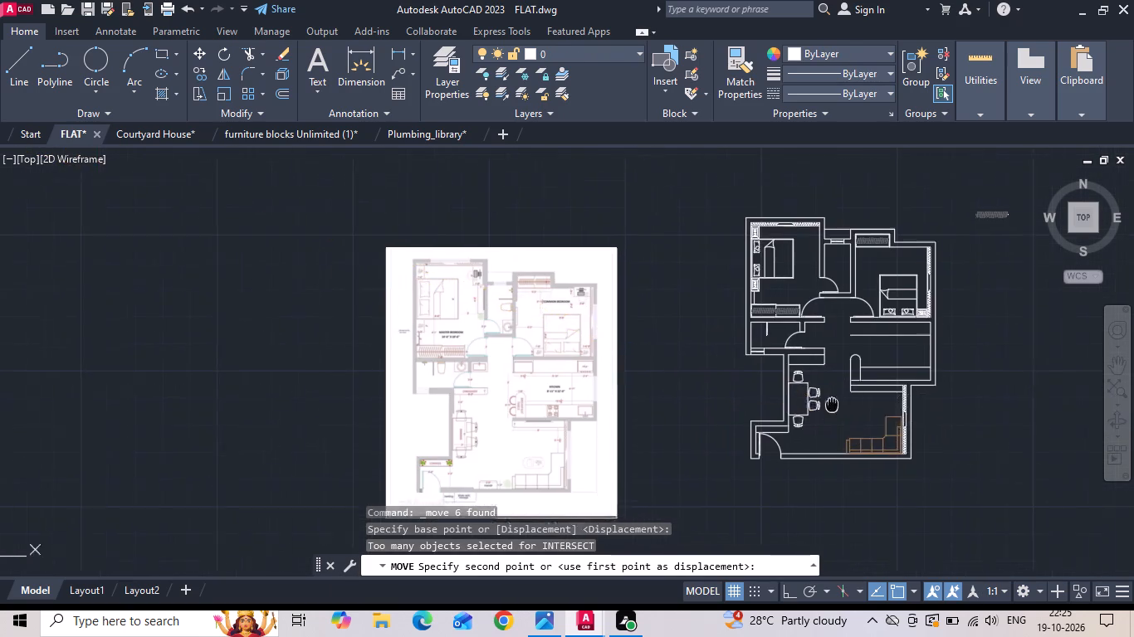
pyautogui.moveTo(739, 390); pyautogui.dragTo(447, 336, button='middle')
pyautogui.click(587, 358)
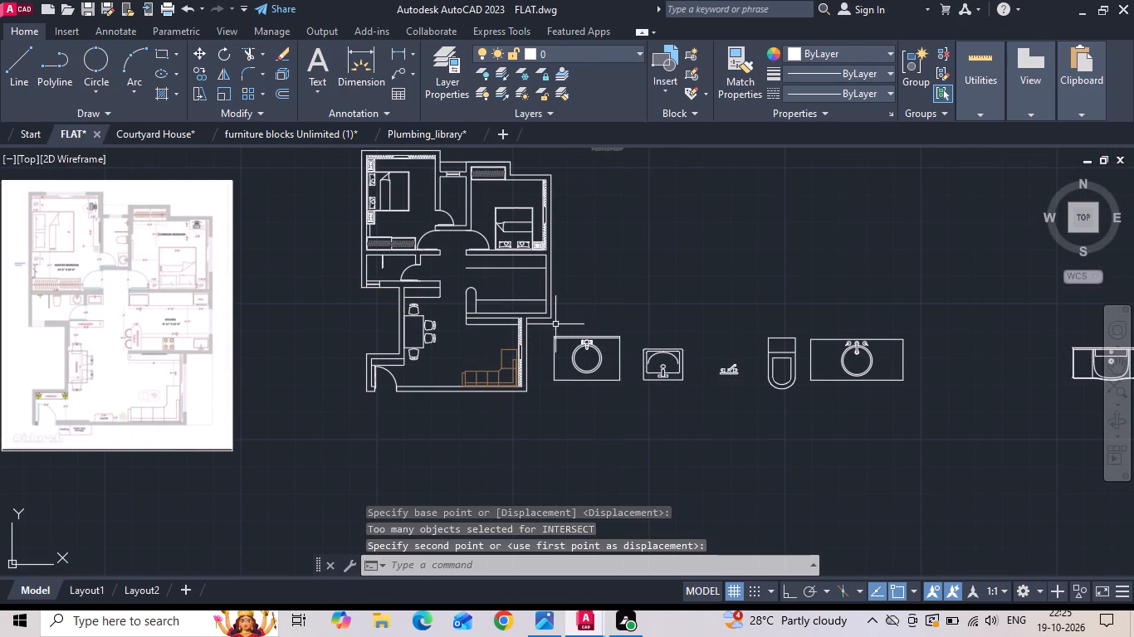
# Scale all six plumbing fixtures down together about the first round-bowl washbasin, until the toilet is about 6" long.
pyautogui.click(547, 330)
pyautogui.scroll(-1, 559, 353)
pyautogui.click(949, 403)
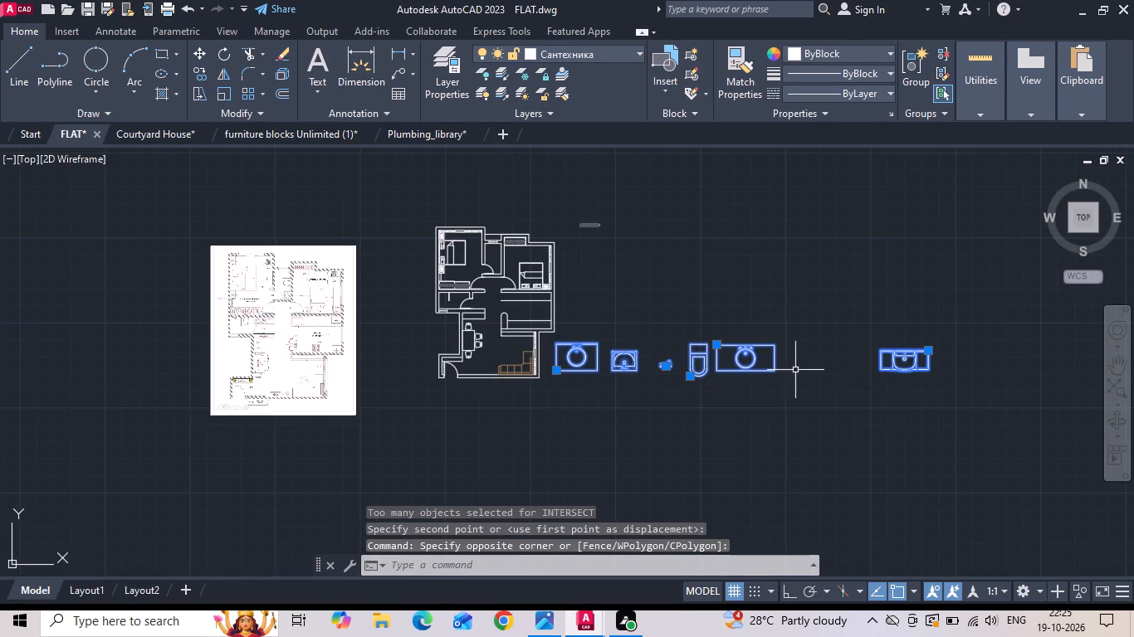
pyautogui.rightClick(734, 367)
pyautogui.click(760, 357)
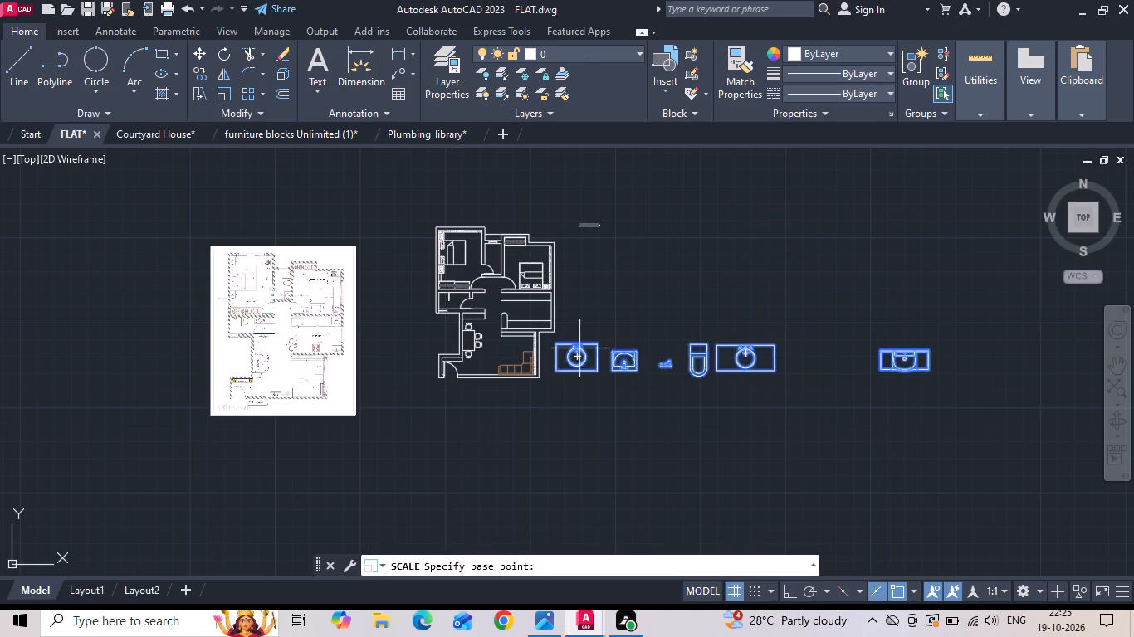
pyautogui.click(573, 349)
pyautogui.scroll(3, 580, 360)
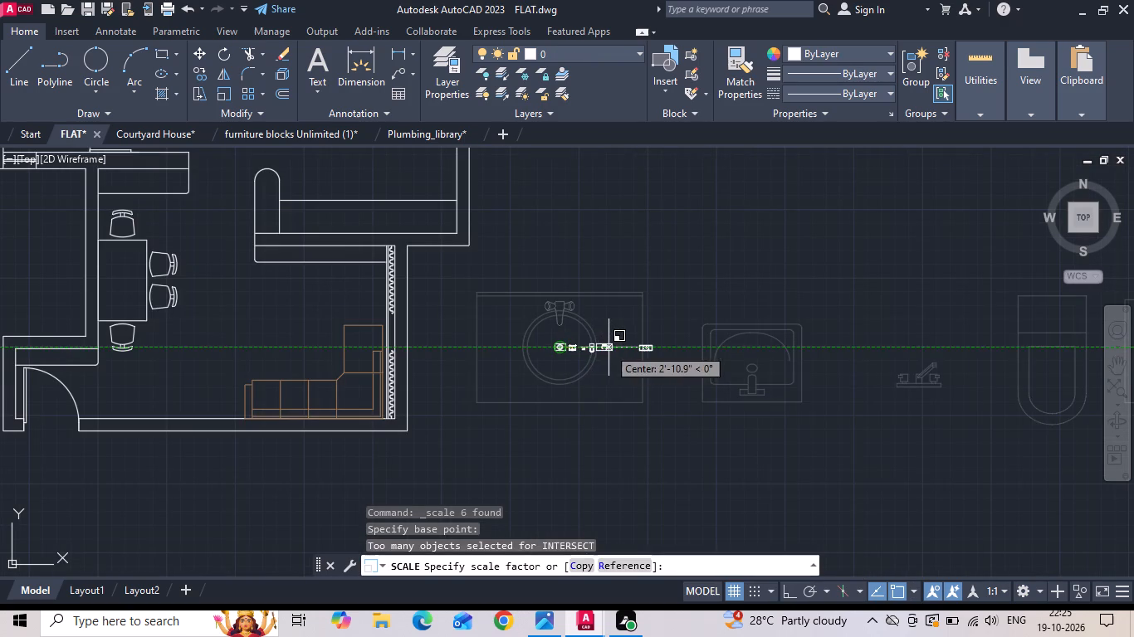
pyautogui.click(609, 348)
# Measure the toilet's length with a linear dimension, without placing the dimension.
pyautogui.click(397, 56)
pyautogui.scroll(2, 651, 394)
pyautogui.scroll(4, 455, 281)
pyautogui.click(453, 232)
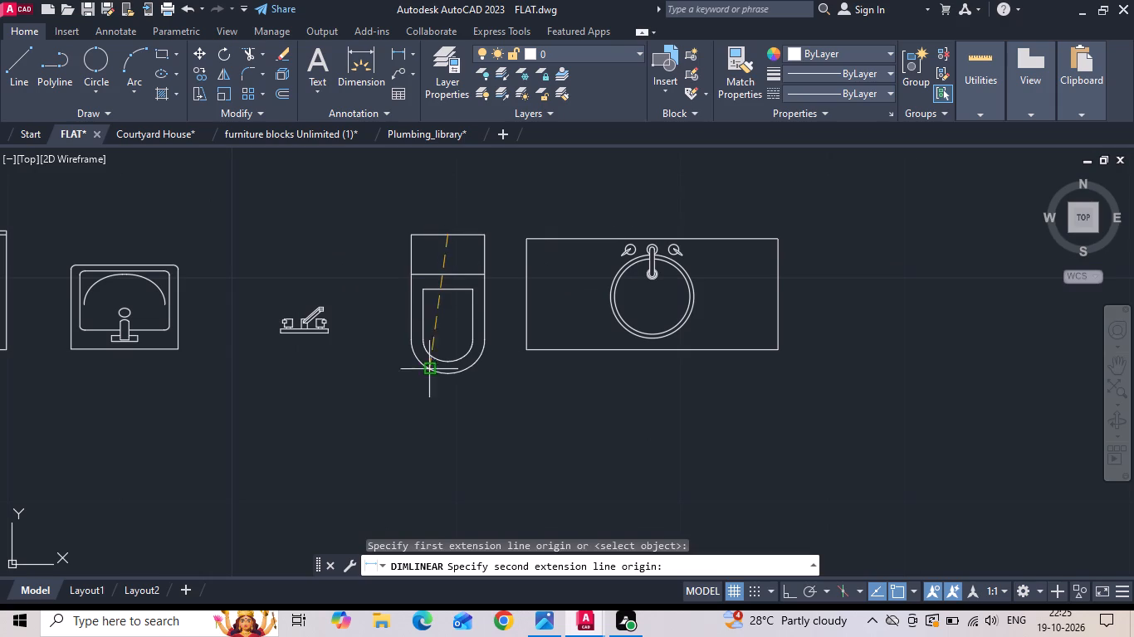
pyautogui.click(447, 374)
pyautogui.scroll(-4, 447, 374)
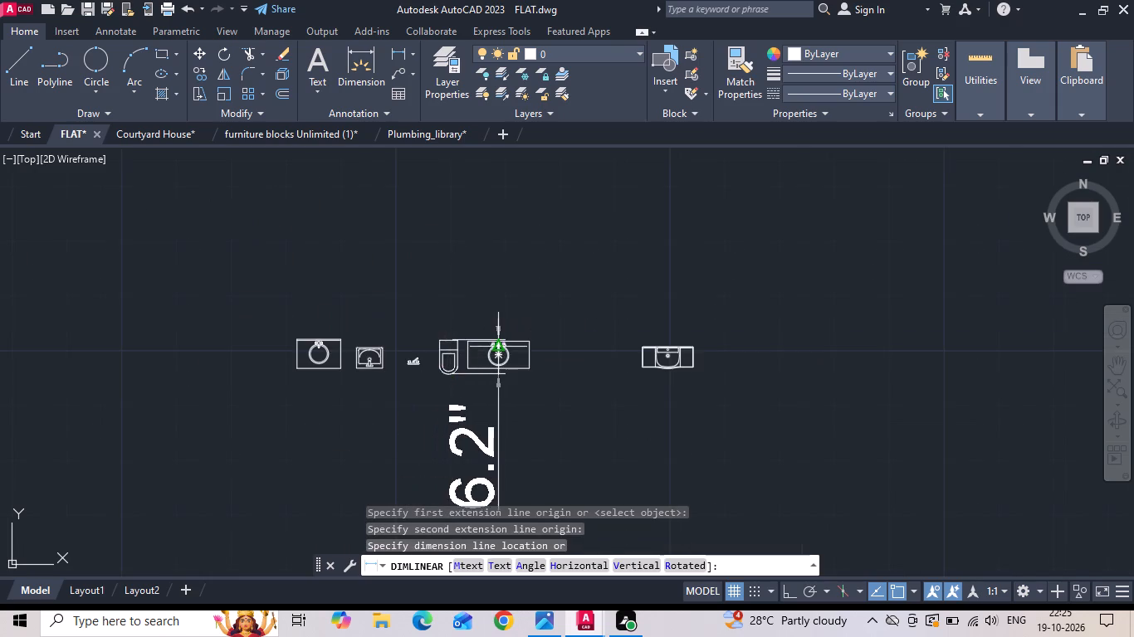
pyautogui.scroll(-2, 512, 314)
pyautogui.press('Escape')
# Scale all six fixtures up together by eye until the toilet is about 11" long.
pyautogui.click(428, 313)
pyautogui.click(627, 366)
pyautogui.rightClick(625, 365)
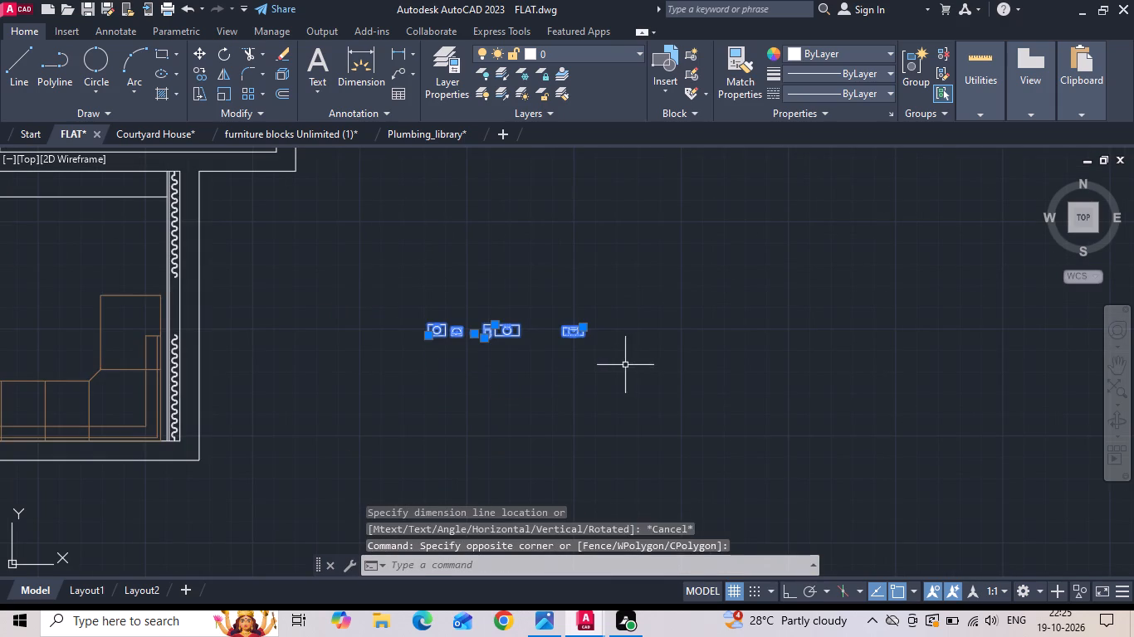
pyautogui.click(655, 365)
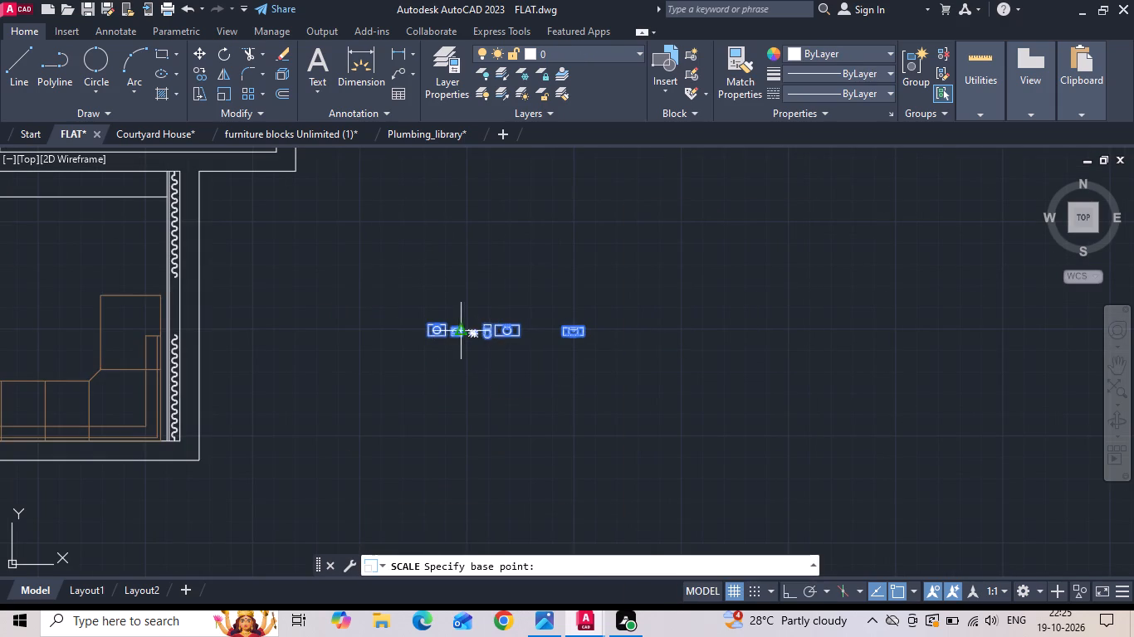
pyautogui.click(461, 330)
pyautogui.click(569, 415)
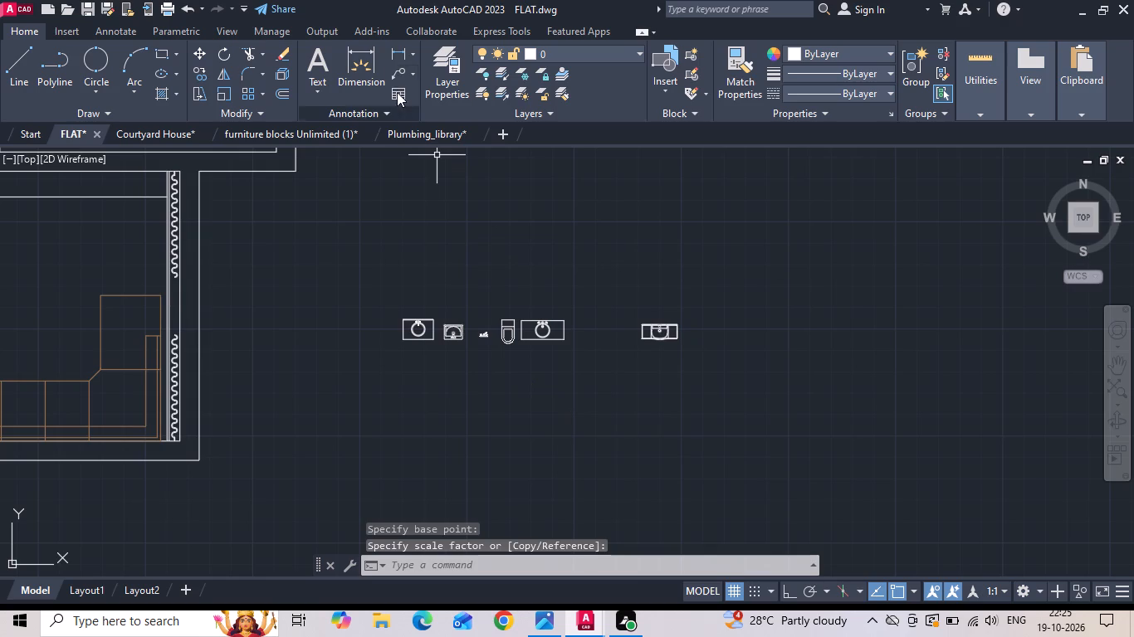
# Measure the toilet's length from the tank edge to the bowl front, without placing the dimension.
pyautogui.click(393, 49)
pyautogui.scroll(2, 551, 383)
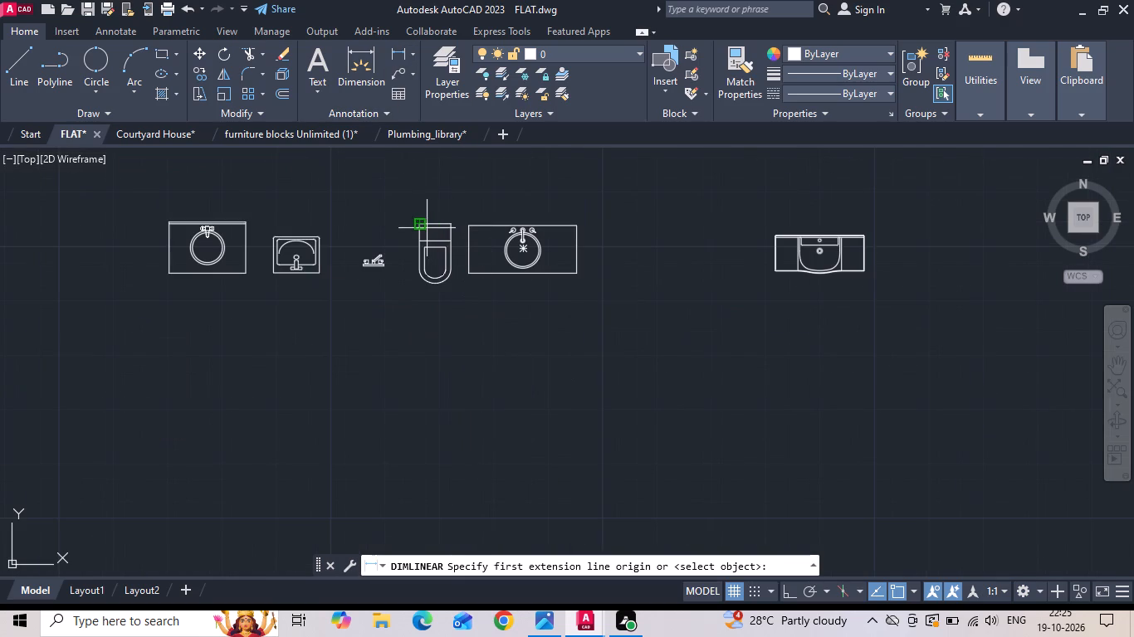
pyautogui.click(436, 226)
pyautogui.click(435, 287)
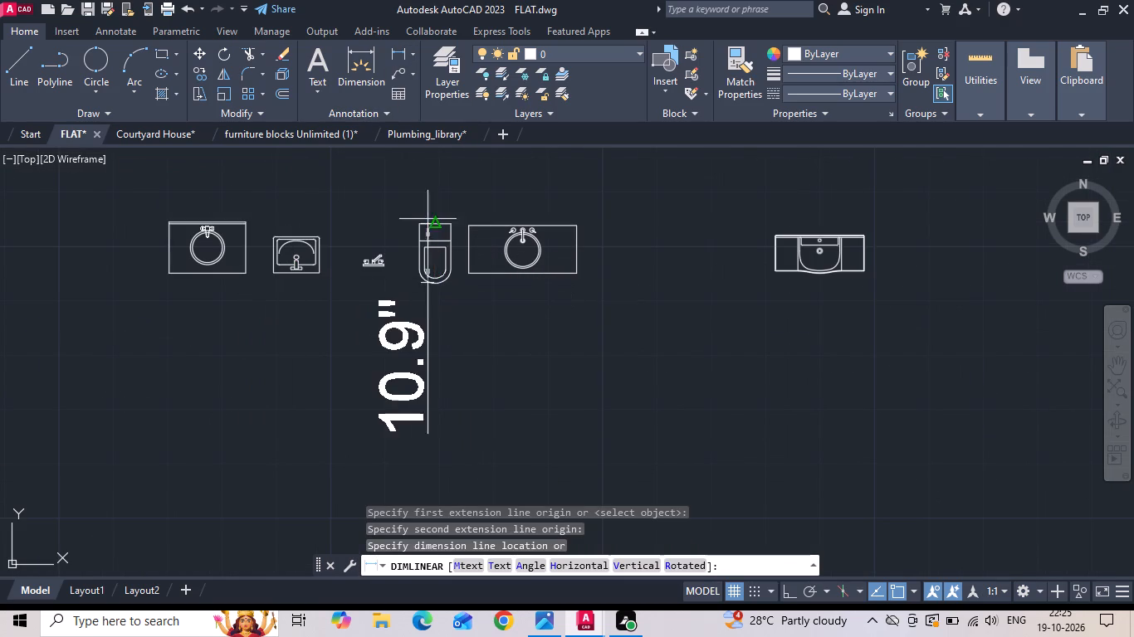
pyautogui.press('Escape')
# Scale all six fixtures up together by eye, using the middle of the toilet's tank edge as base point.
pyautogui.moveTo(141, 199); pyautogui.dragTo(153, 216)
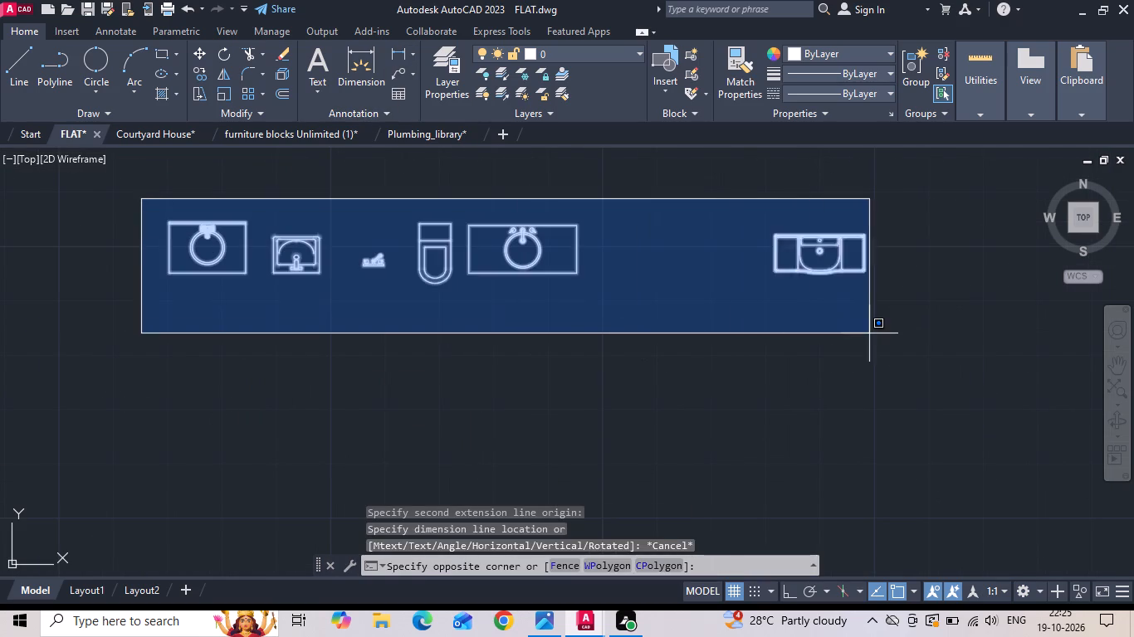
pyautogui.click(870, 333)
pyautogui.rightClick(474, 289)
pyautogui.click(506, 355)
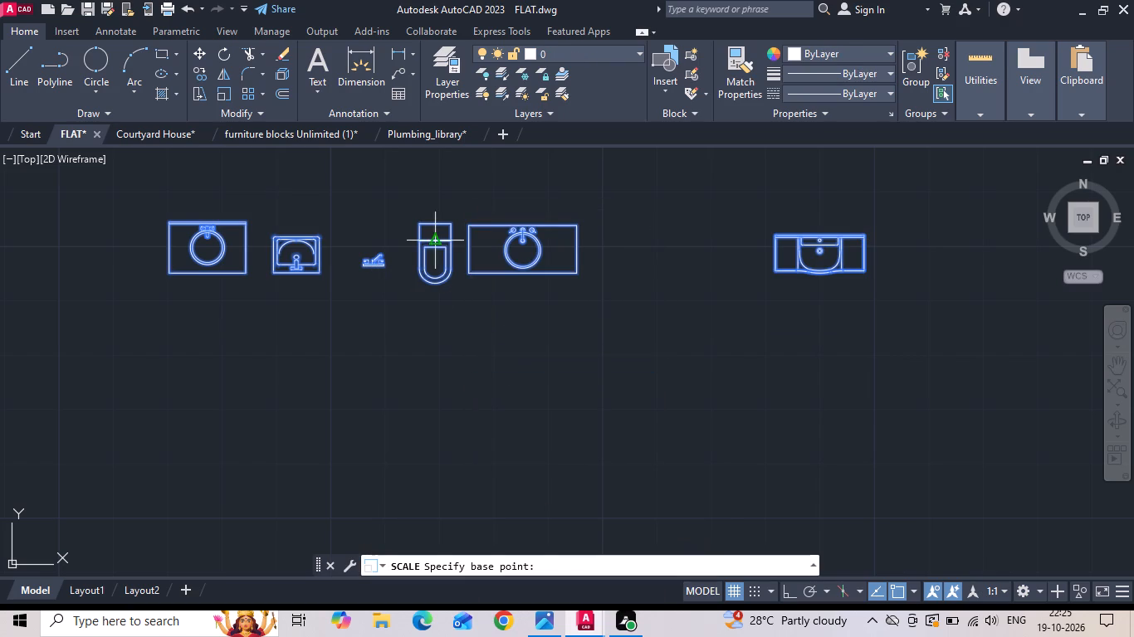
pyautogui.click(433, 226)
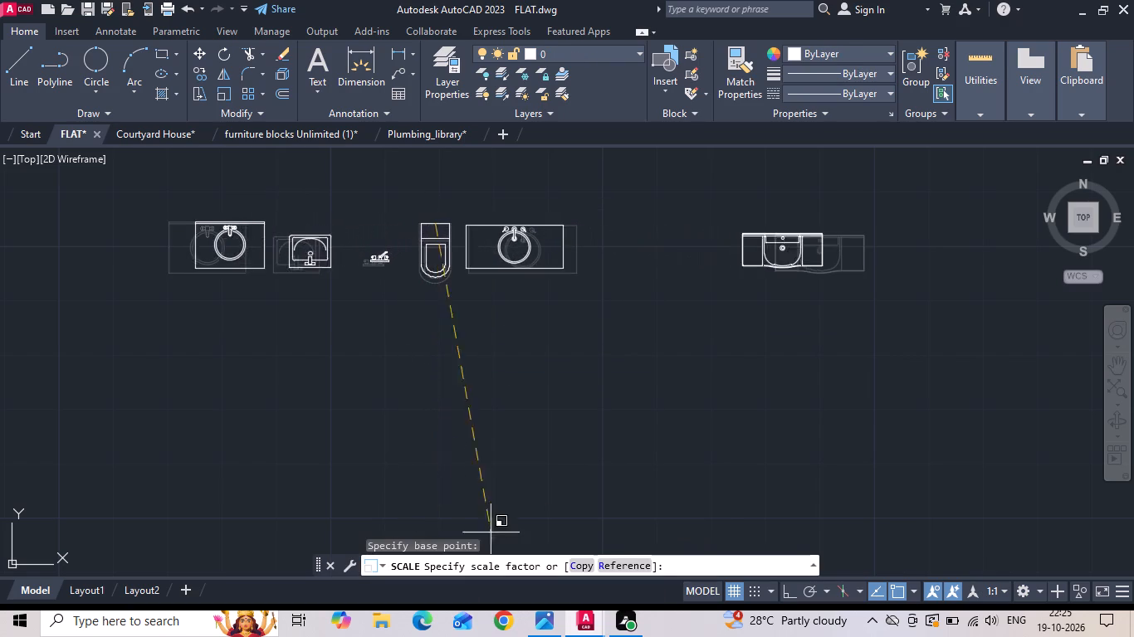
pyautogui.moveTo(539, 505); pyautogui.dragTo(537, 408, button='middle')
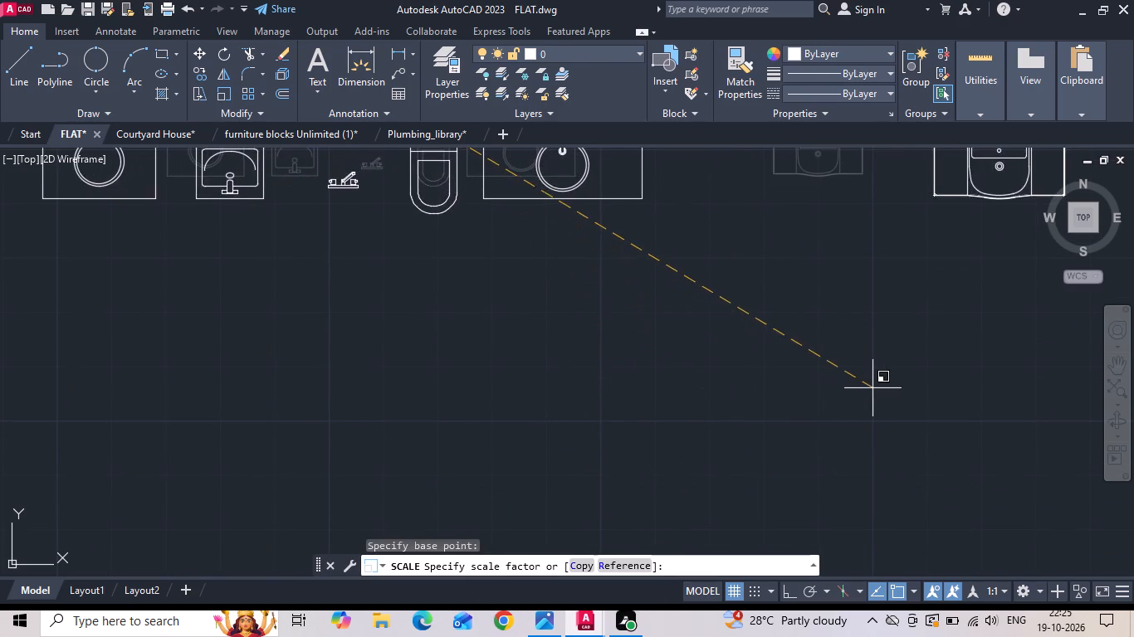
pyautogui.click(897, 389)
# Measure the enlarged toilet's length between its bowl front and tank edge, without placing the dimension.
pyautogui.click(398, 52)
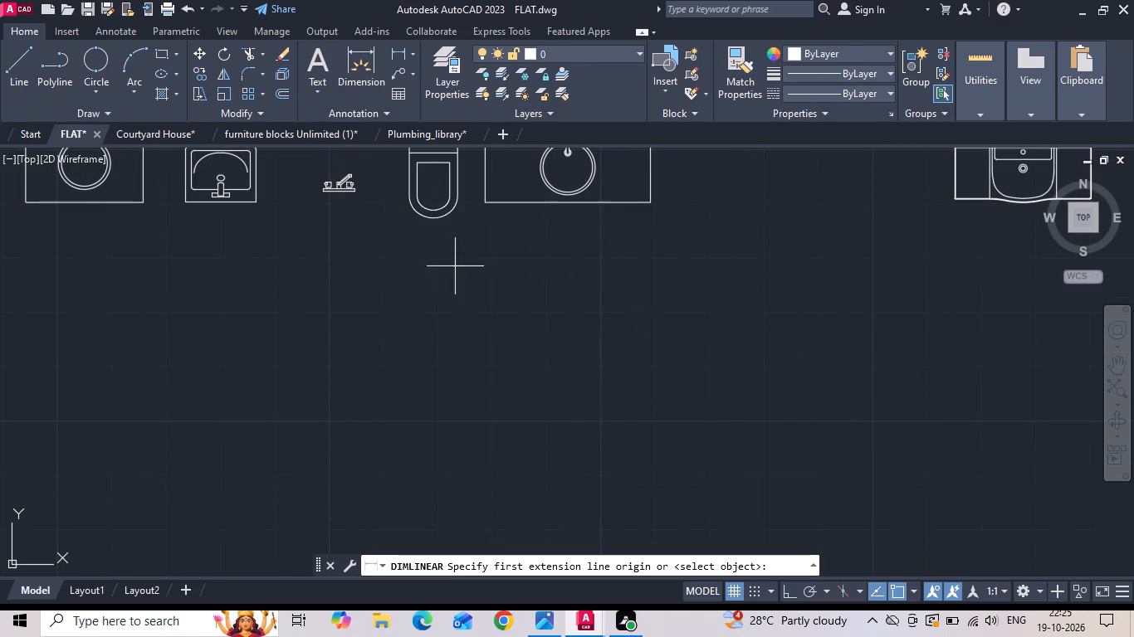
pyautogui.click(436, 221)
pyautogui.moveTo(435, 331); pyautogui.dragTo(435, 417, button='middle')
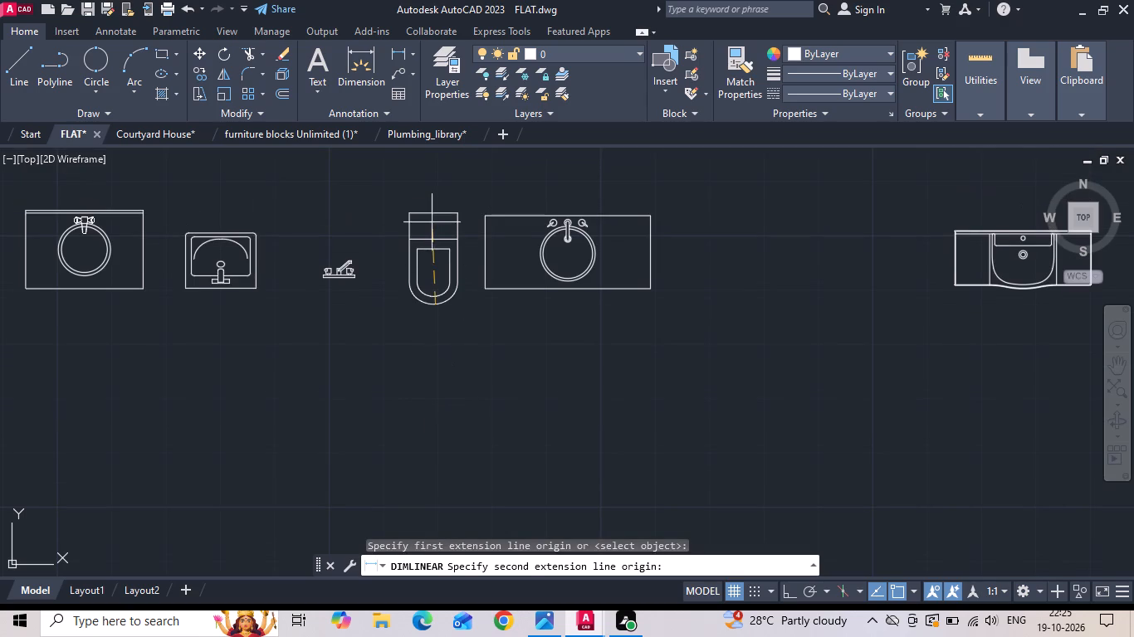
pyautogui.click(432, 215)
pyautogui.scroll(-2, 432, 221)
pyautogui.press('Escape')
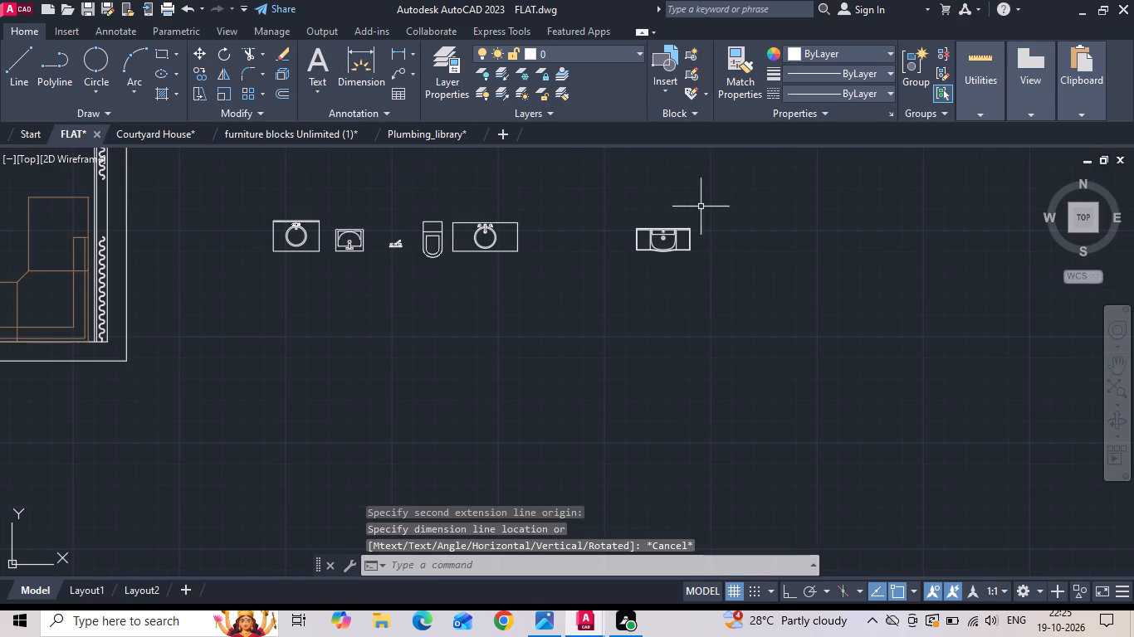
# Enlarge all six fixtures together once more by eye from the toilet's tank edge.
pyautogui.moveTo(723, 214); pyautogui.dragTo(711, 225)
pyautogui.click(255, 273)
pyautogui.rightClick(308, 233)
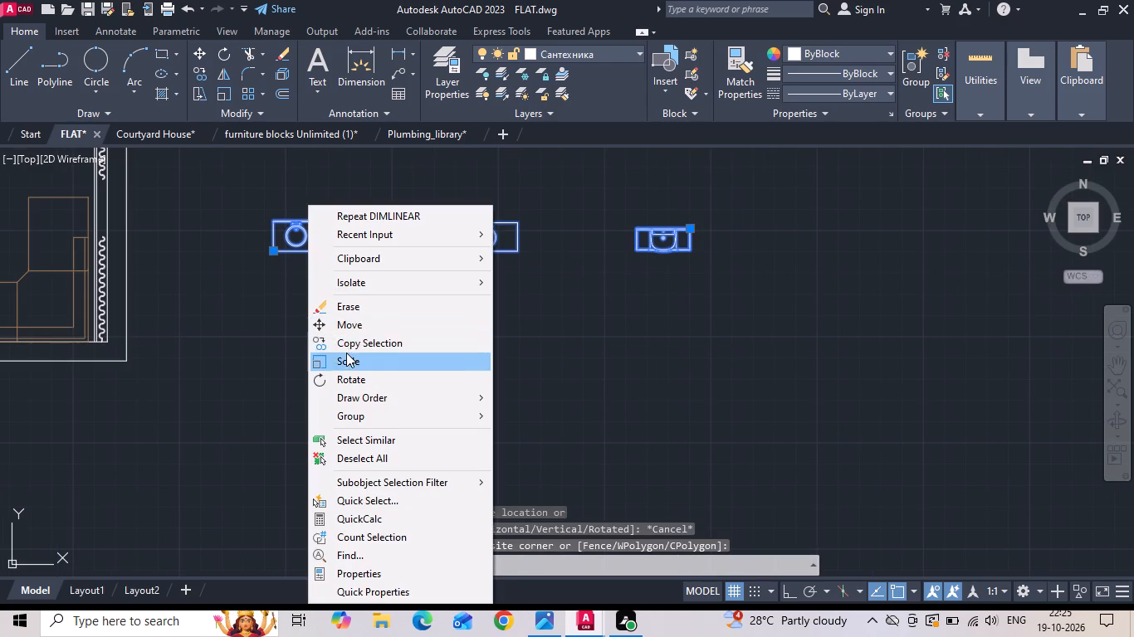
pyautogui.click(346, 357)
pyautogui.click(429, 219)
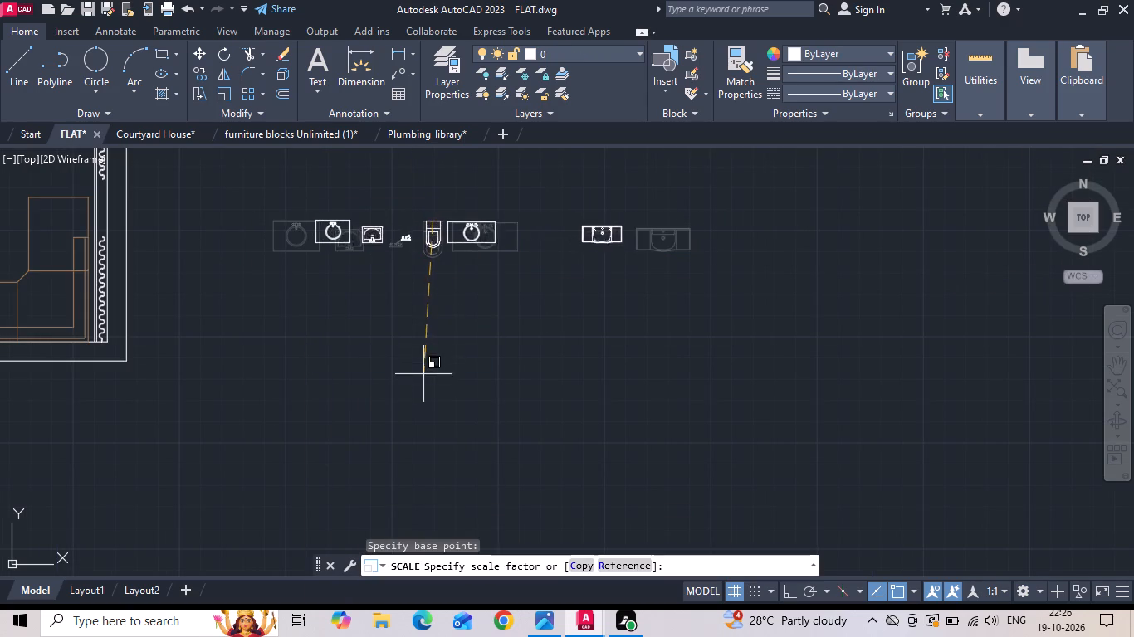
pyautogui.click(644, 435)
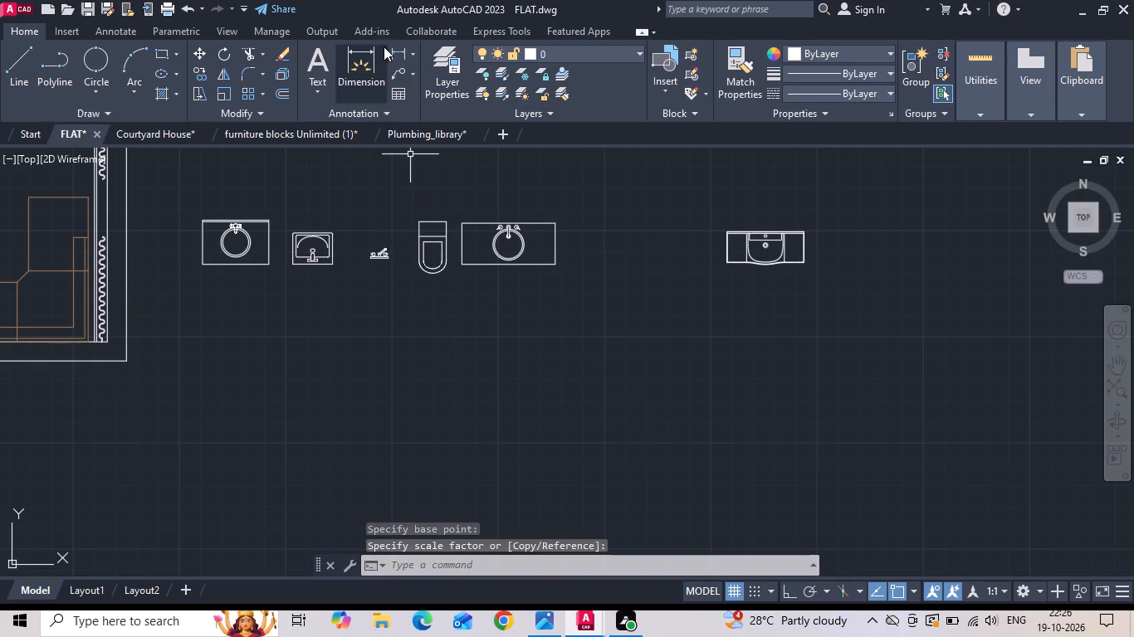
# Check the toilet's size with a linear dimension between its tank edge and bowl front, without placing the dimension.
pyautogui.click(398, 52)
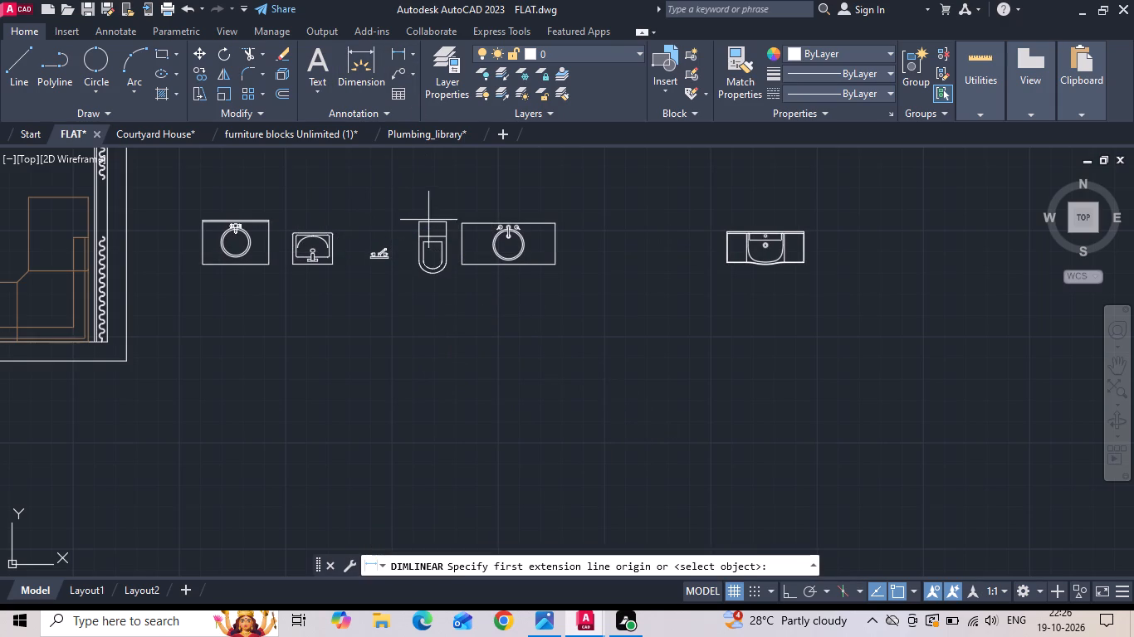
pyautogui.click(429, 221)
pyautogui.click(432, 280)
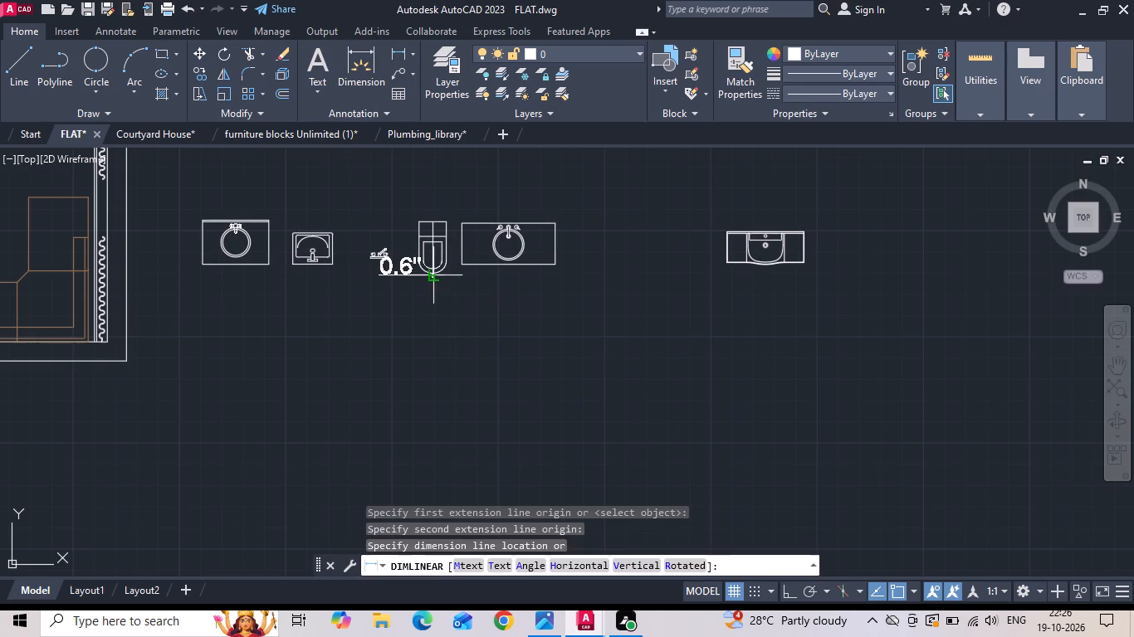
pyautogui.press('Escape')
# Move the toilet into the bathroom below the master bedroom, its tank against the upper wall just beside the partition.
pyautogui.scroll(-3, 486, 251)
pyautogui.scroll(2, 450, 247)
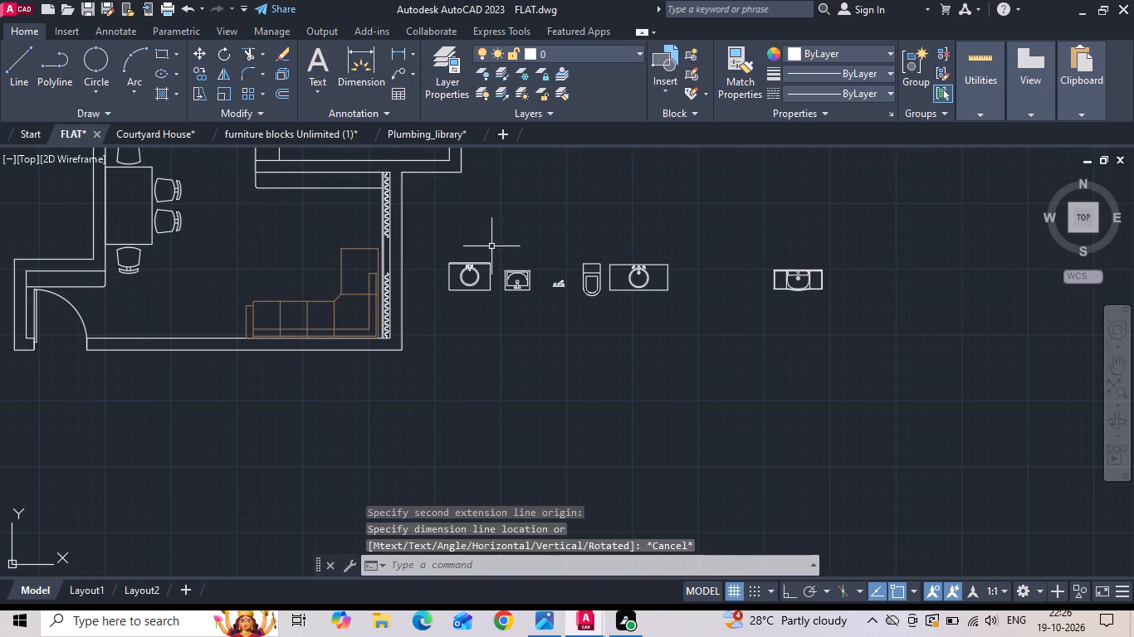
pyautogui.click(595, 268)
pyautogui.click(589, 254)
pyautogui.rightClick(589, 252)
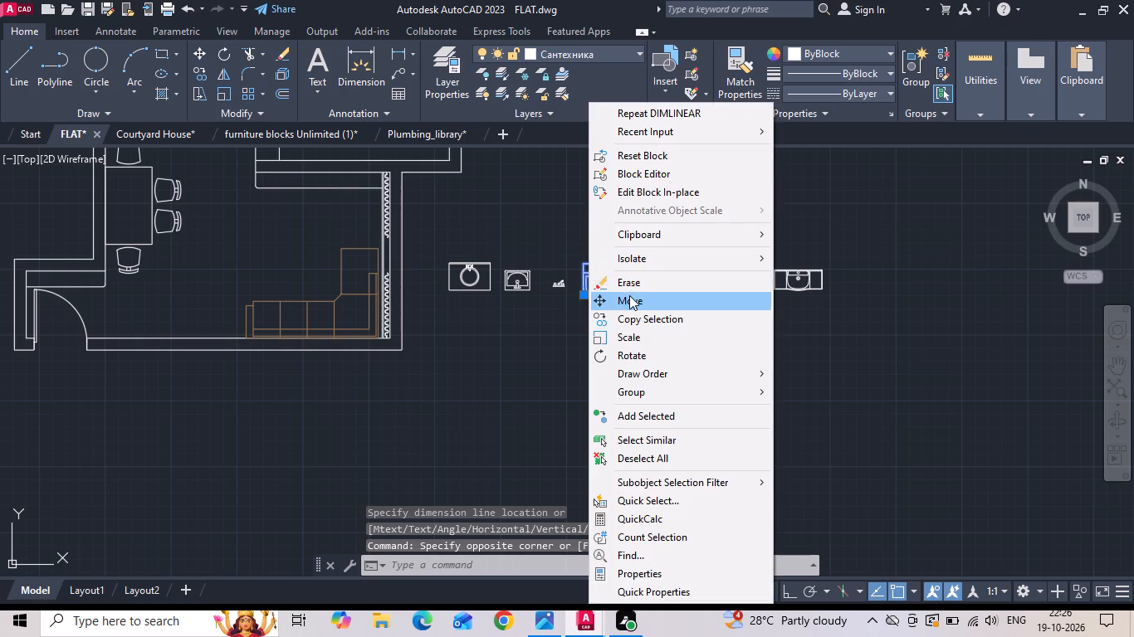
pyautogui.click(629, 296)
pyautogui.scroll(3, 601, 275)
pyautogui.click(561, 232)
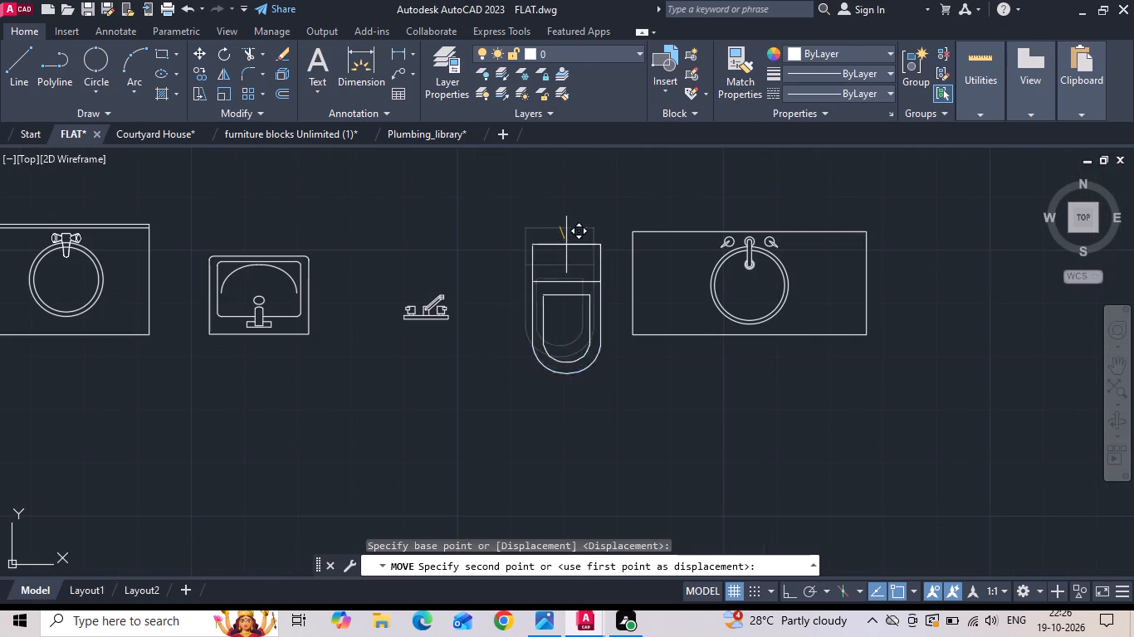
pyautogui.scroll(-6, 588, 294)
pyautogui.scroll(3, 296, 280)
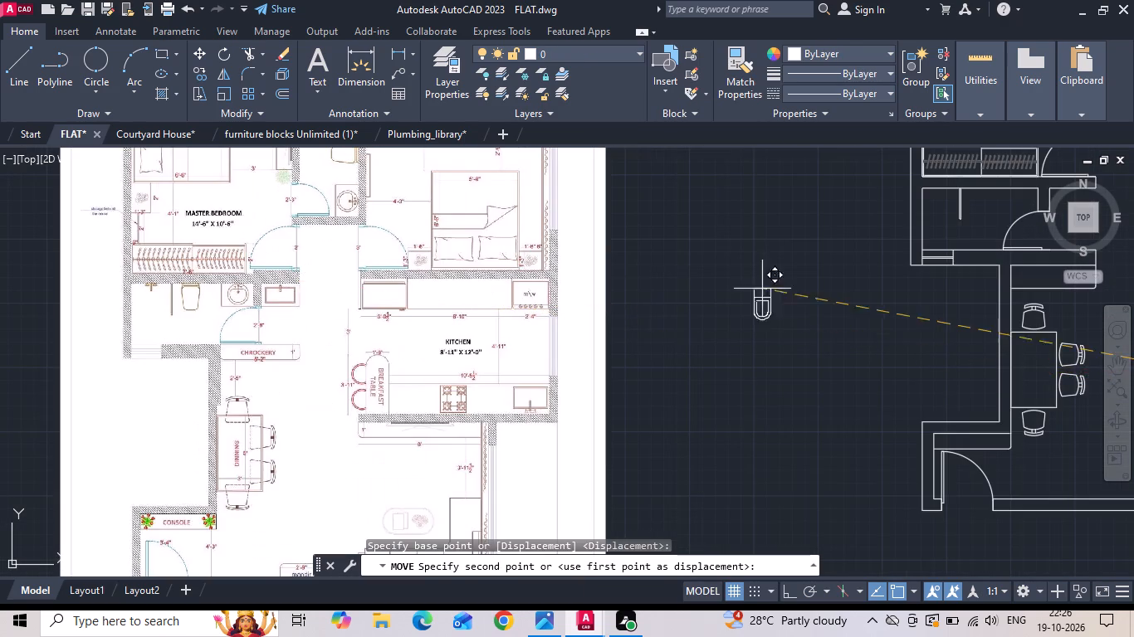
pyautogui.moveTo(772, 286); pyautogui.dragTo(658, 323, button='middle')
pyautogui.scroll(2, 822, 267)
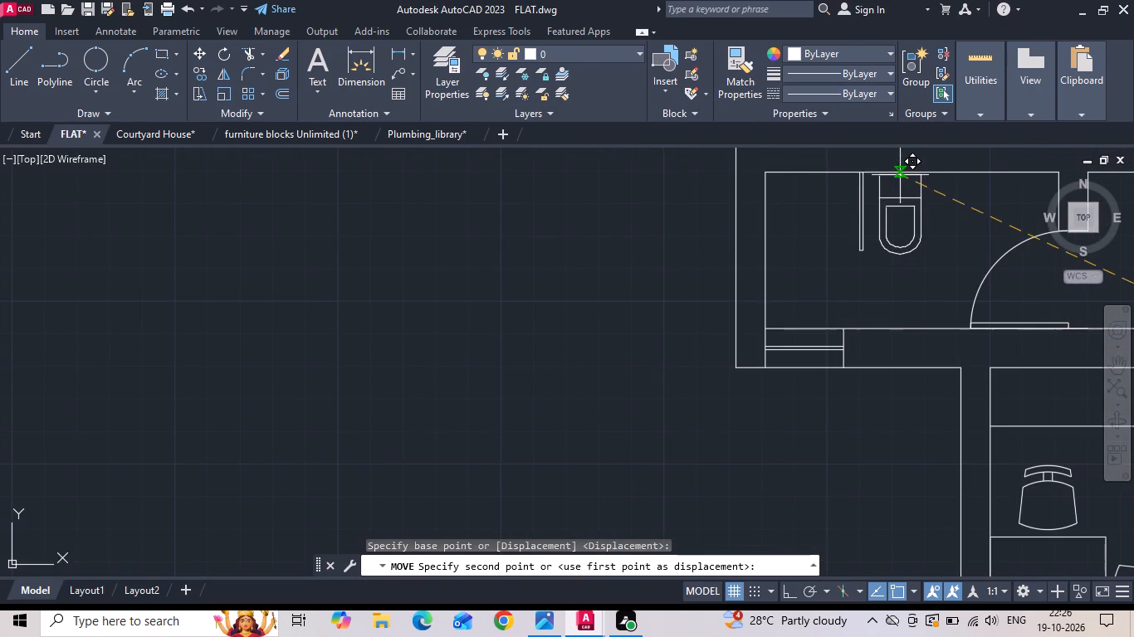
pyautogui.click(904, 172)
# Examine the reference image's bathroom washbasins and compare them with the fixtures waiting beside the floor plan.
pyautogui.scroll(-2, 825, 231)
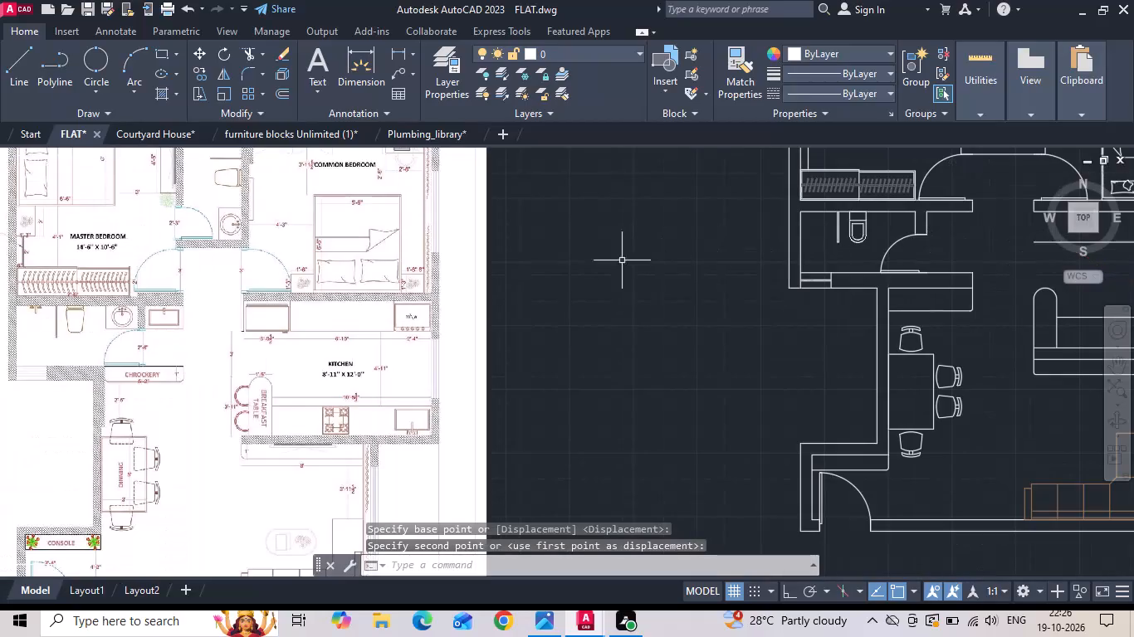
pyautogui.moveTo(692, 266); pyautogui.dragTo(276, 148, button='middle')
pyautogui.scroll(-2, 275, 148)
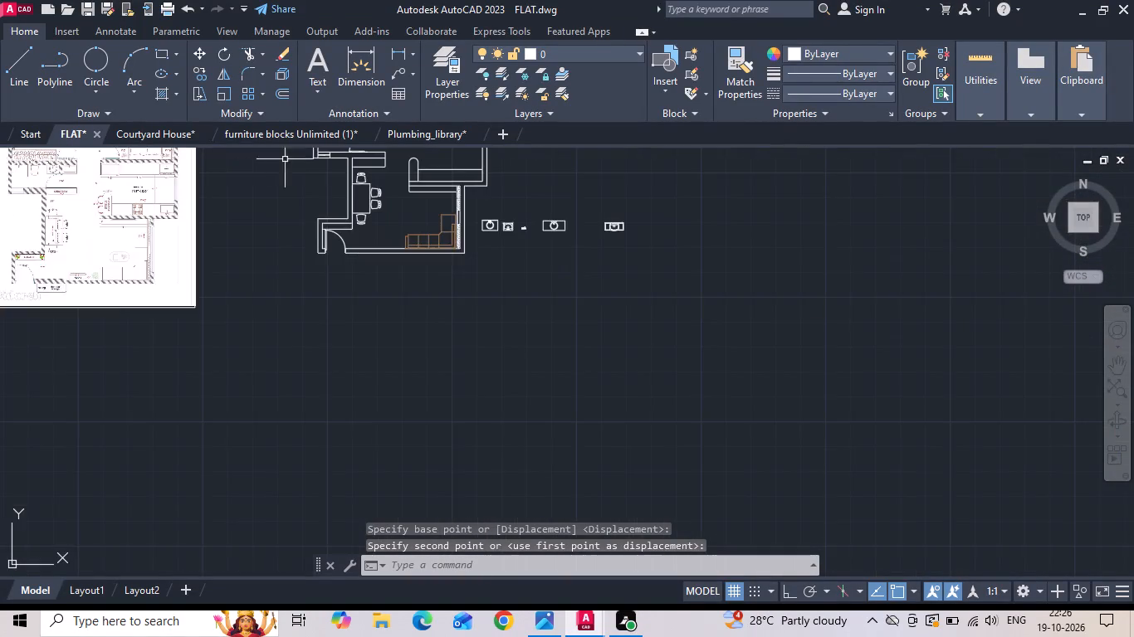
pyautogui.scroll(4, 565, 225)
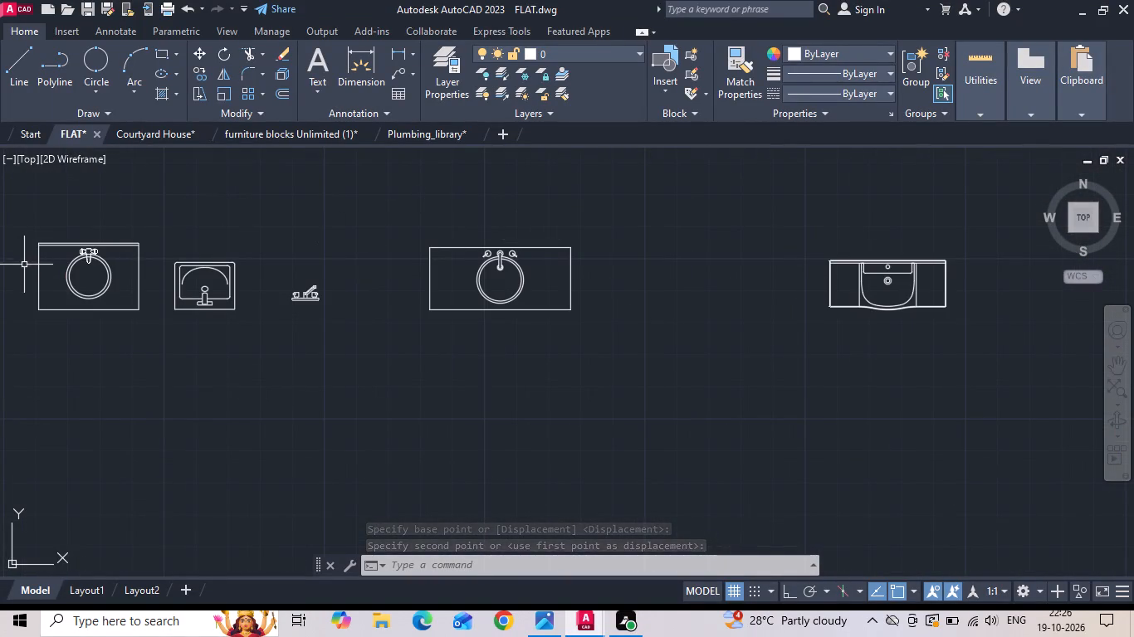
pyautogui.moveTo(35, 266); pyautogui.dragTo(111, 267, button='middle')
pyautogui.scroll(2, 112, 268)
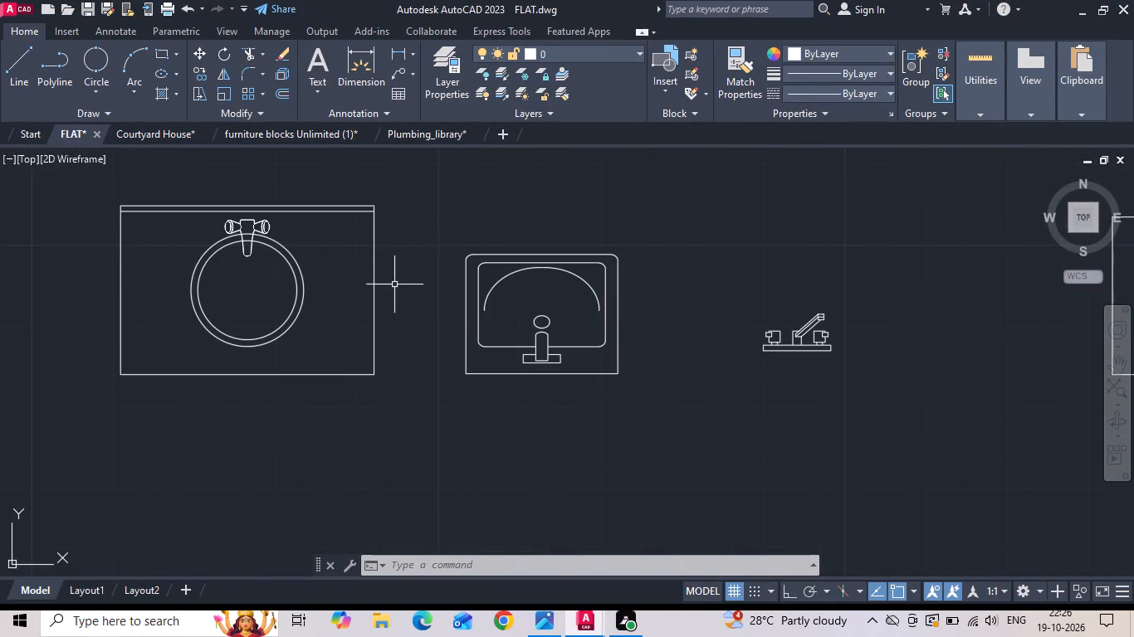
pyautogui.scroll(-5, 527, 294)
pyautogui.moveTo(371, 231); pyautogui.dragTo(784, 304, button='middle')
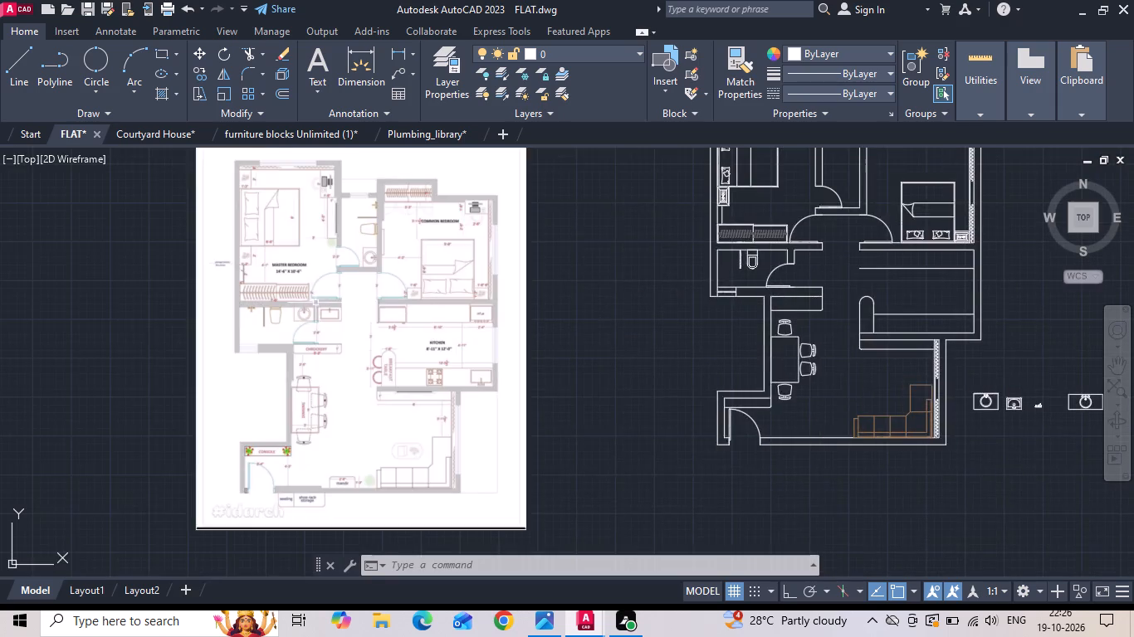
pyautogui.scroll(2, 318, 299)
pyautogui.scroll(3, 249, 327)
pyautogui.scroll(-6, 247, 328)
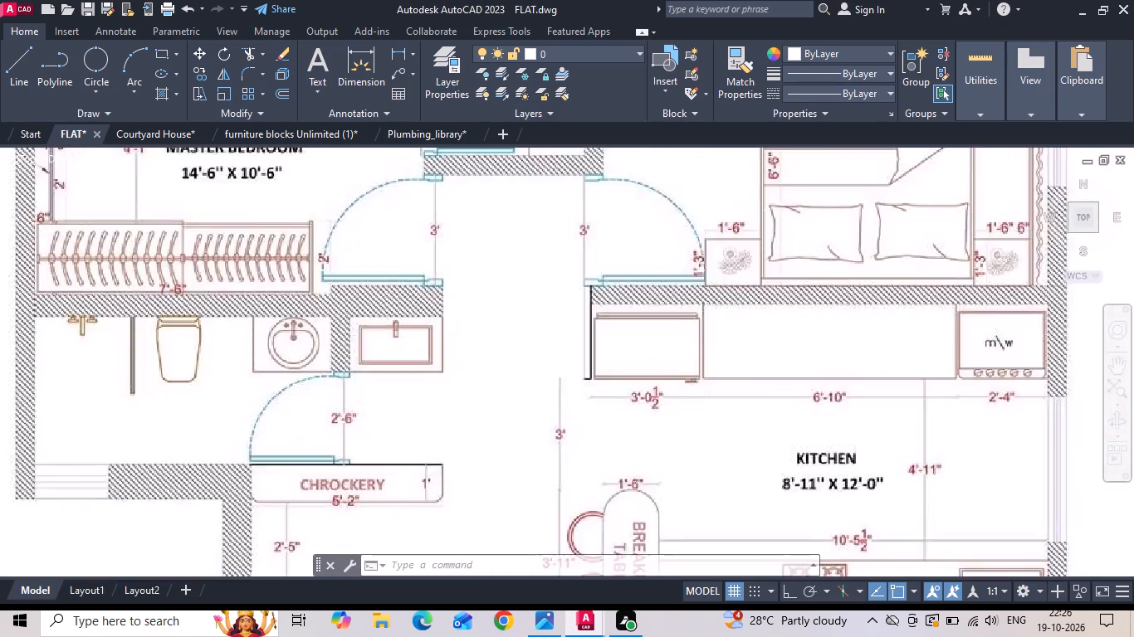
pyautogui.scroll(-1, 247, 328)
pyautogui.scroll(3, 977, 436)
pyautogui.scroll(3, 853, 391)
pyautogui.moveTo(831, 376); pyautogui.dragTo(535, 330, button='middle')
pyautogui.scroll(-2, 415, 308)
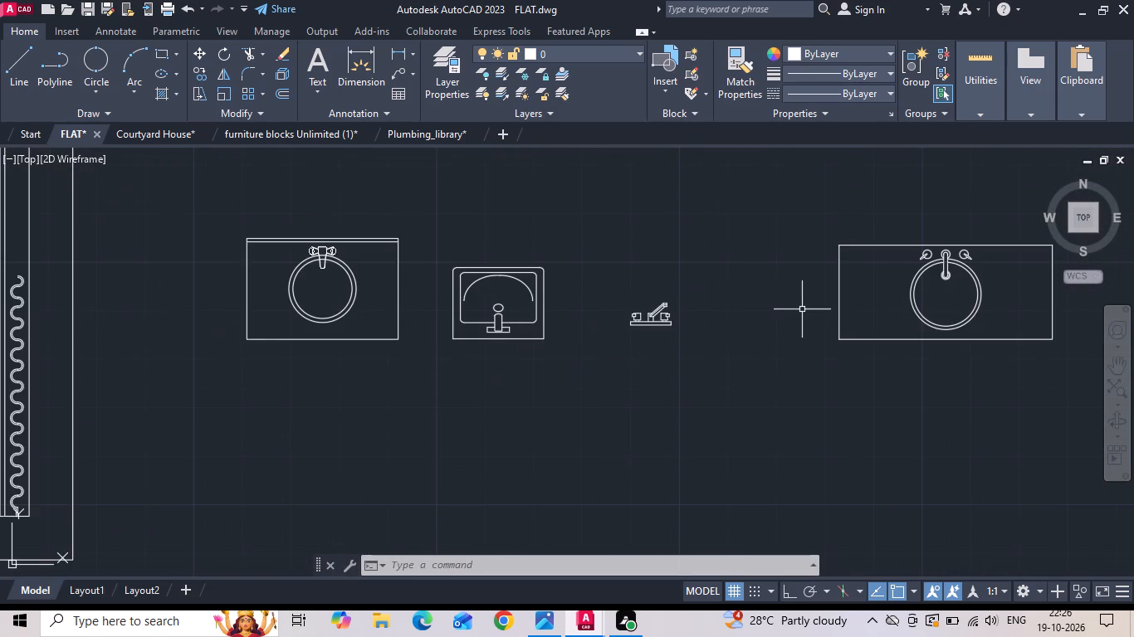
# Move the smaller round-bowl washbasin counter into the bathroom below the master bedroom, against the upper wall beside the toilet.
pyautogui.moveTo(398, 216); pyautogui.dragTo(356, 246)
pyautogui.click(325, 266)
pyautogui.rightClick(323, 266)
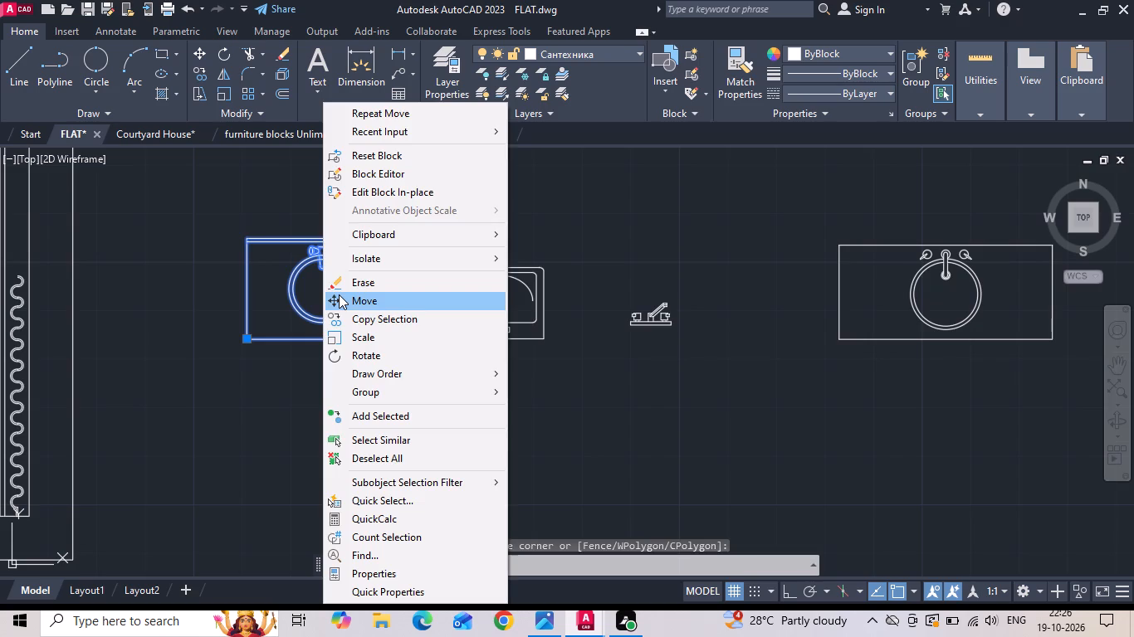
pyautogui.click(339, 294)
pyautogui.scroll(3, 232, 213)
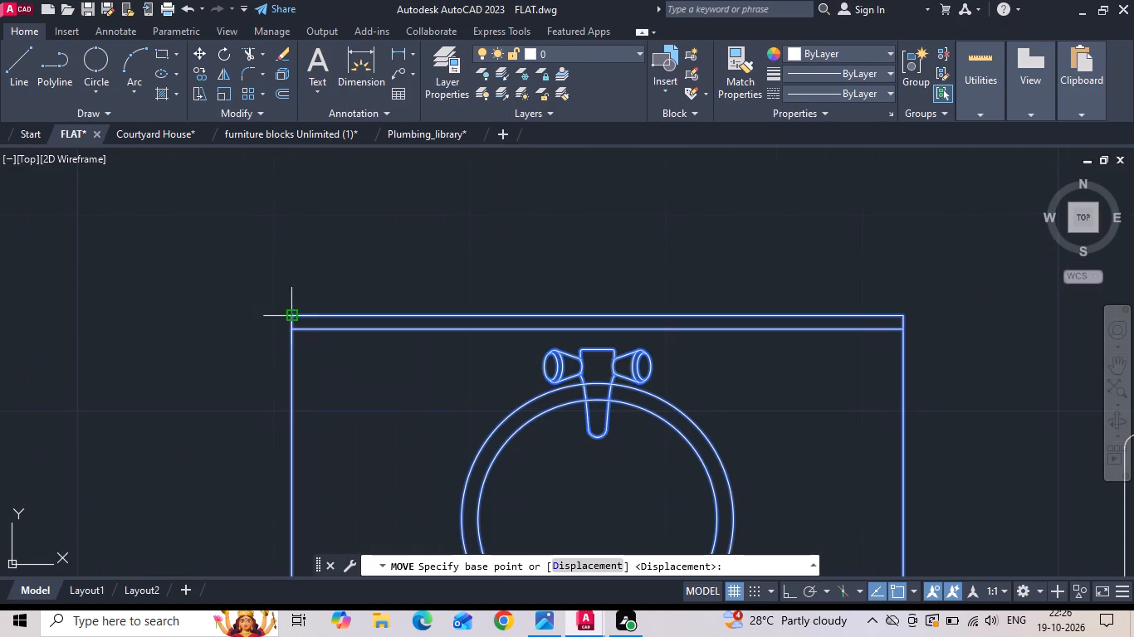
pyautogui.click(290, 314)
pyautogui.scroll(-7, 419, 317)
pyautogui.scroll(2, 296, 221)
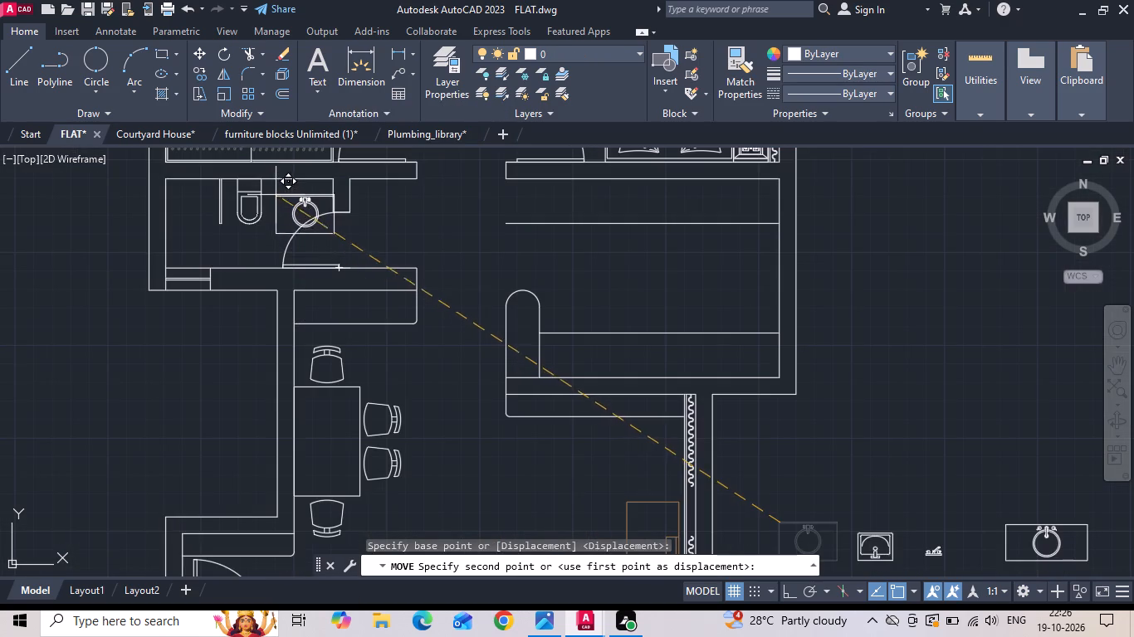
pyautogui.click(271, 178)
# Scale the bathroom's round-bowl washbasin counter down by eye from its upper-left corner.
pyautogui.moveTo(281, 184); pyautogui.dragTo(665, 193, button='middle')
pyautogui.scroll(-1, 666, 202)
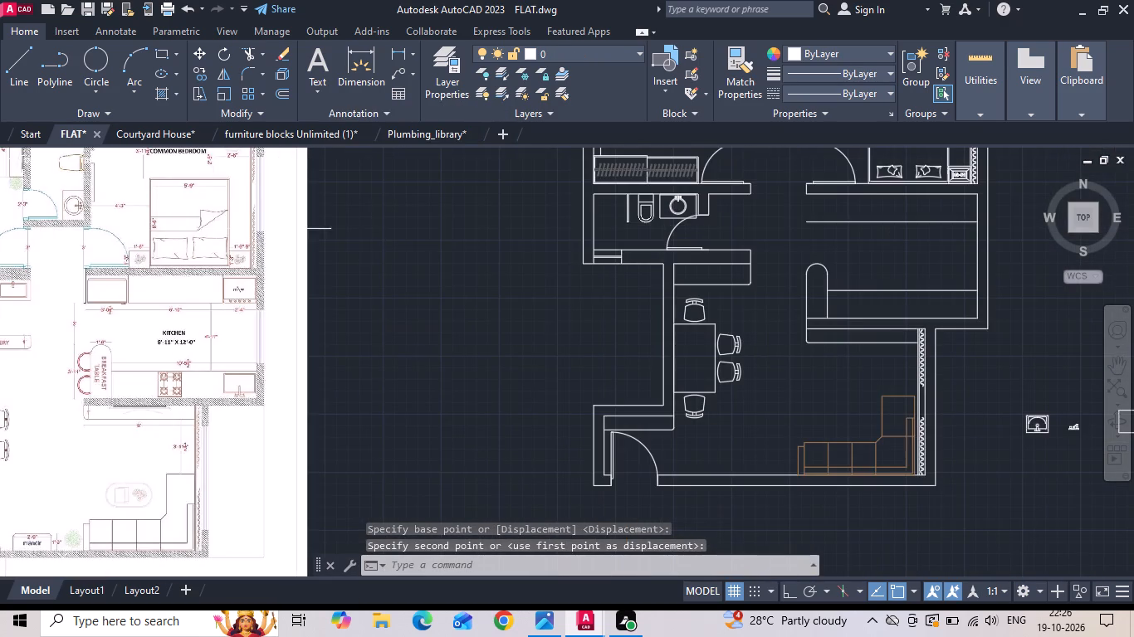
pyautogui.moveTo(195, 275); pyautogui.dragTo(322, 261, button='middle')
pyautogui.scroll(2, 839, 240)
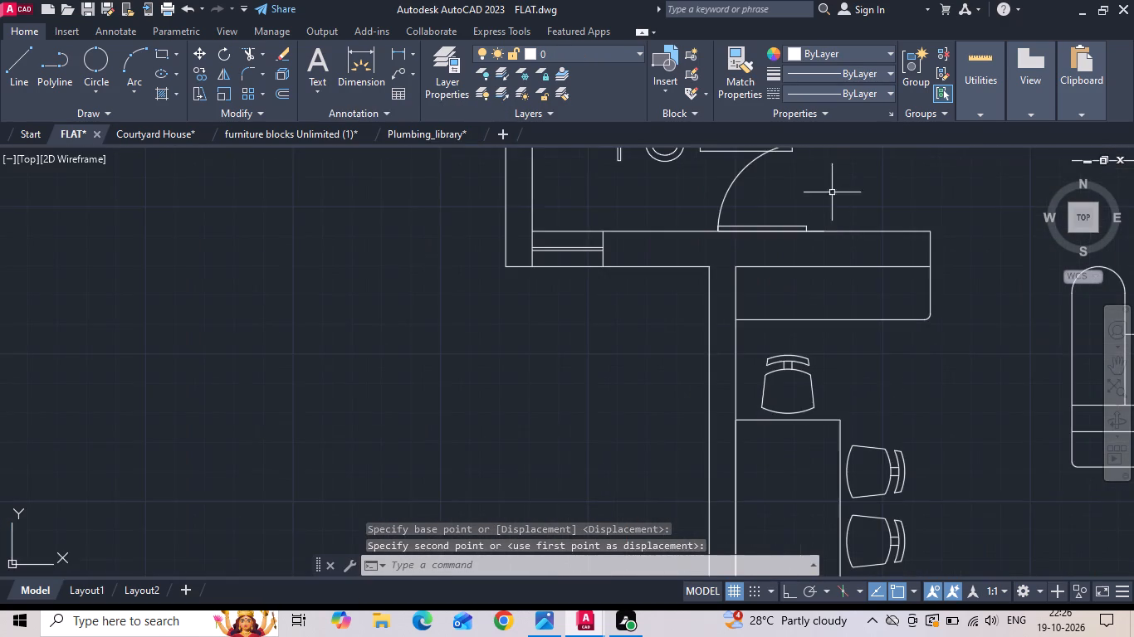
pyautogui.moveTo(787, 185); pyautogui.dragTo(732, 363, button='middle')
pyautogui.scroll(2, 731, 288)
pyautogui.click(743, 290)
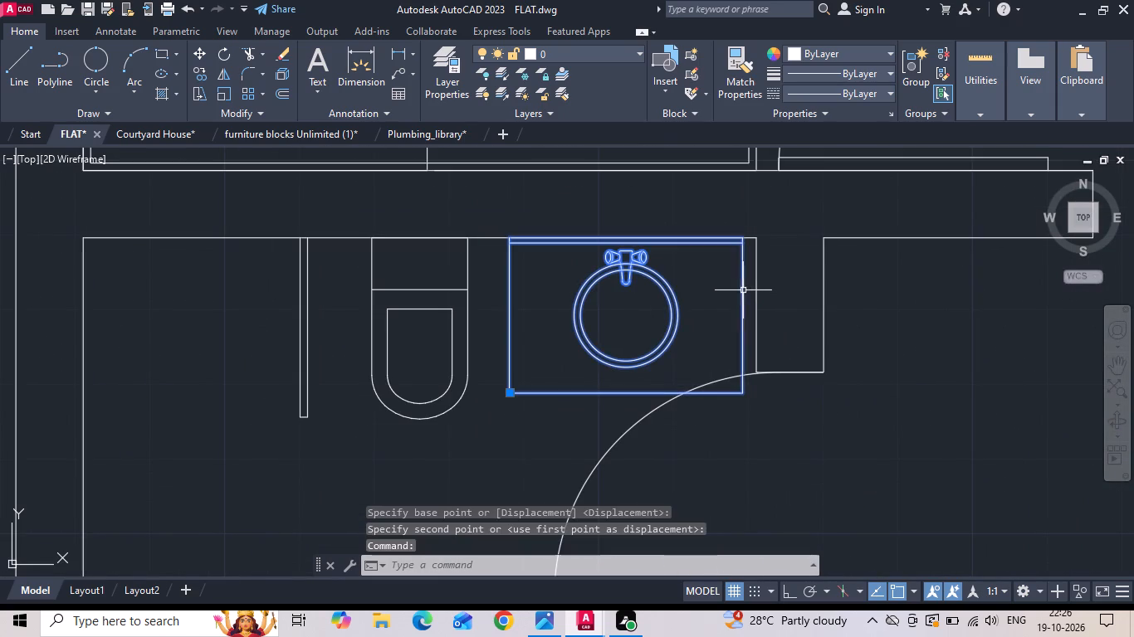
pyautogui.rightClick(720, 282)
pyautogui.click(741, 331)
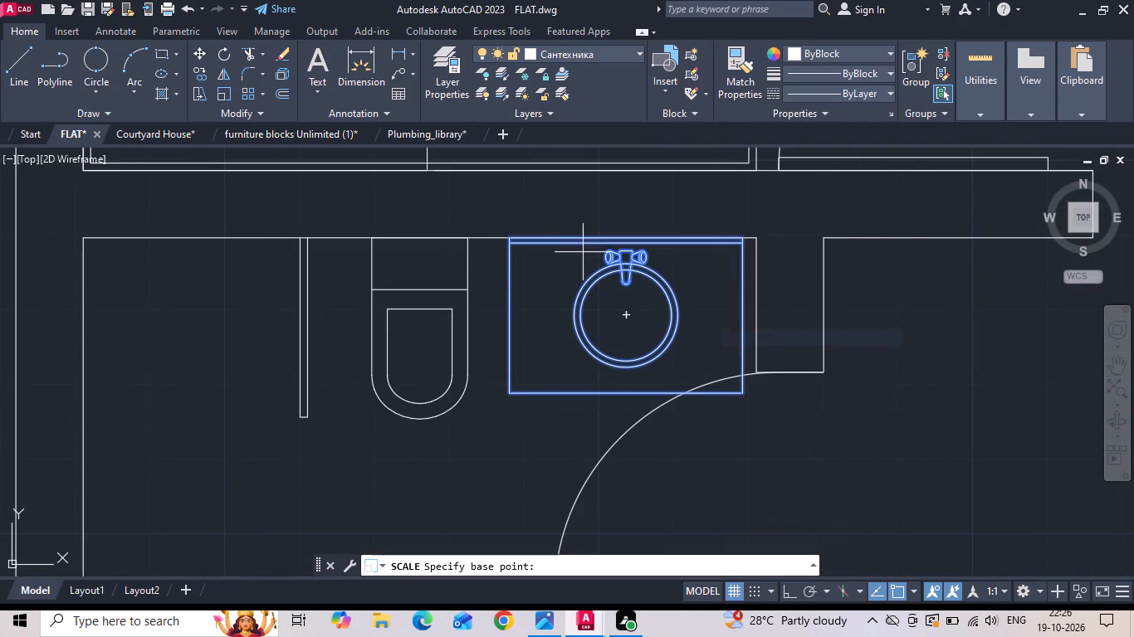
pyautogui.click(507, 238)
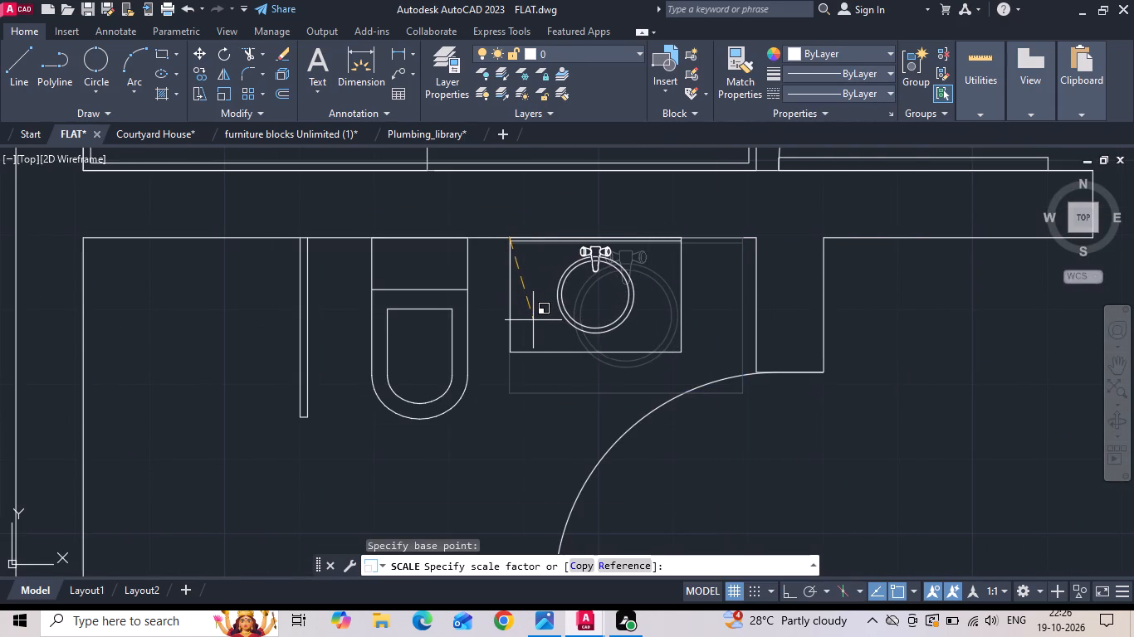
pyautogui.click(533, 320)
# Move the reduced washbasin along the upper wall into the corner against the short wall beside the door.
pyautogui.click(676, 290)
pyautogui.click(602, 298)
pyautogui.rightClick(602, 298)
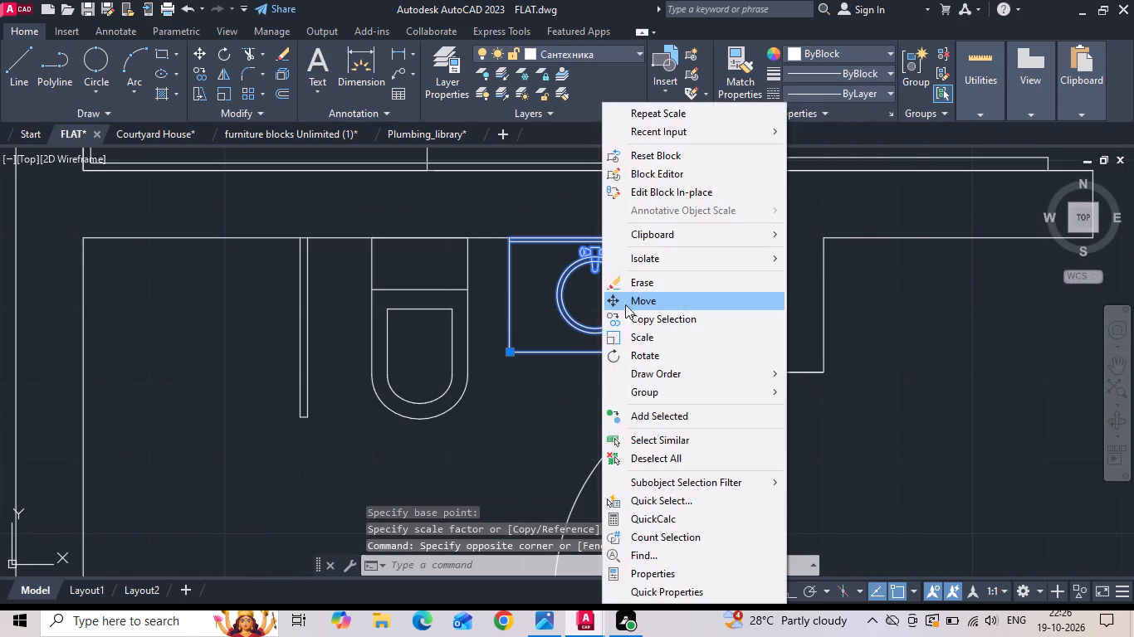
pyautogui.click(635, 300)
pyautogui.scroll(2, 700, 250)
pyautogui.moveTo(652, 220); pyautogui.dragTo(660, 220)
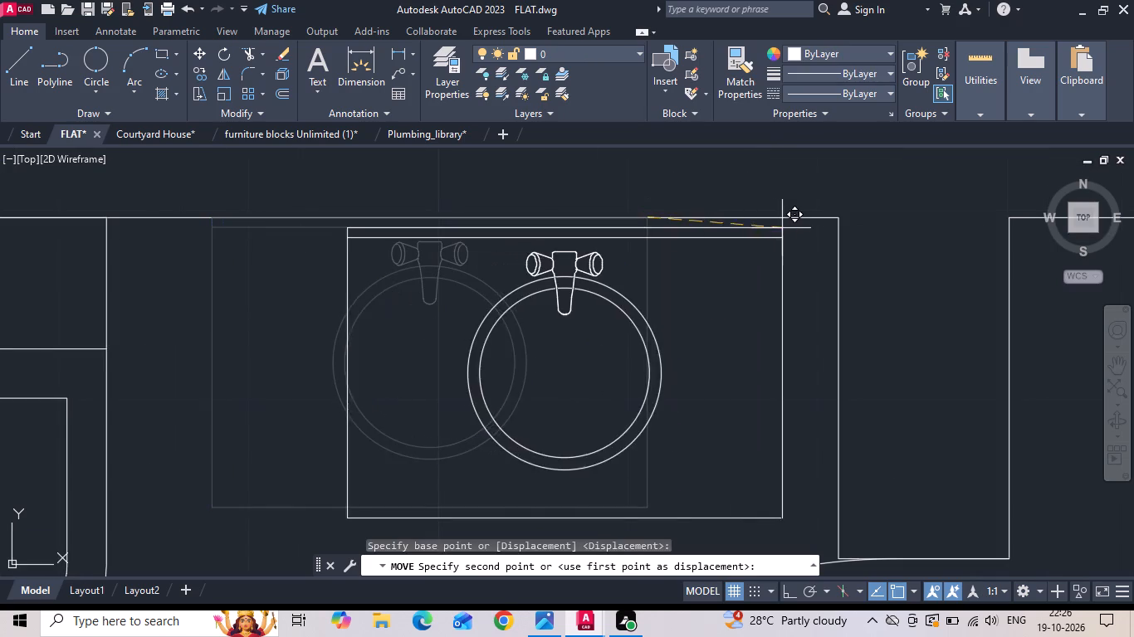
pyautogui.click(838, 221)
# Mirror the shower mixer vertically about a horizontal line with Ortho on, erasing the source object.
pyautogui.scroll(-5, 692, 226)
pyautogui.scroll(-1, 536, 239)
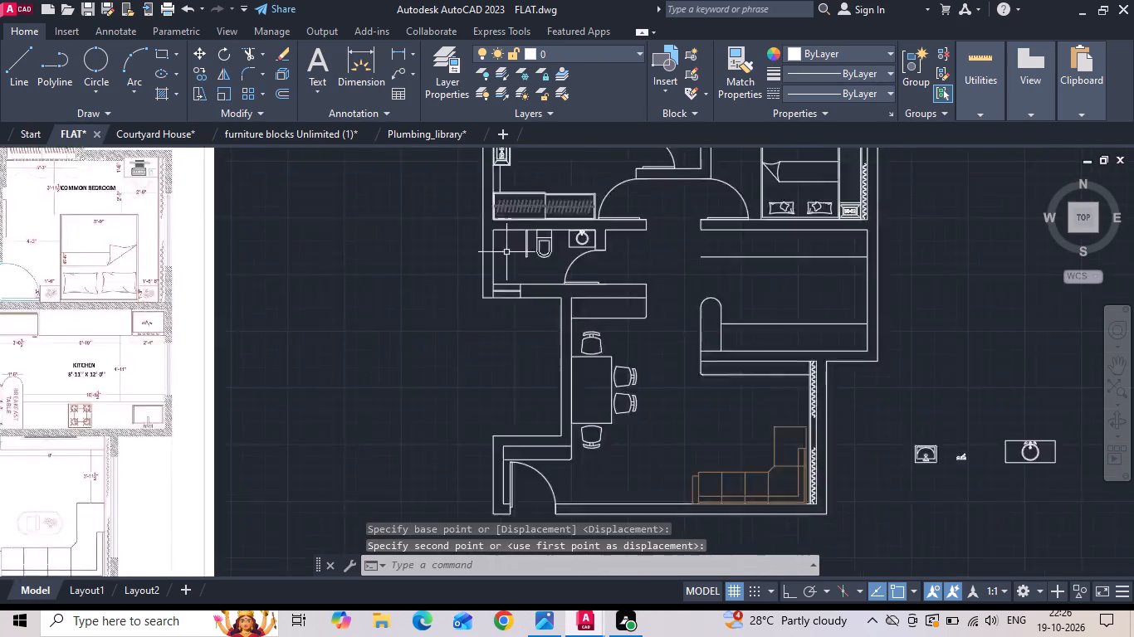
pyautogui.scroll(-2, 480, 261)
pyautogui.scroll(3, 714, 328)
pyautogui.scroll(3, 577, 367)
pyautogui.click(383, 382)
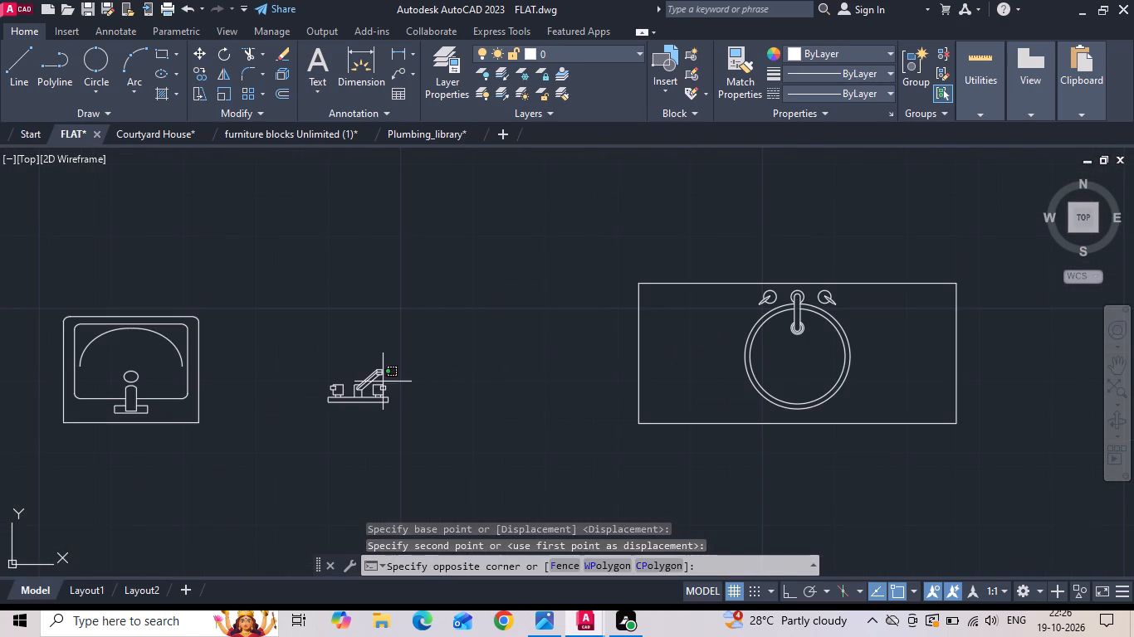
pyautogui.click(313, 392)
pyautogui.write('mi')
pyautogui.press('space')
pyautogui.moveTo(366, 328); pyautogui.dragTo(356, 334)
pyautogui.press('F8')
pyautogui.click(305, 351)
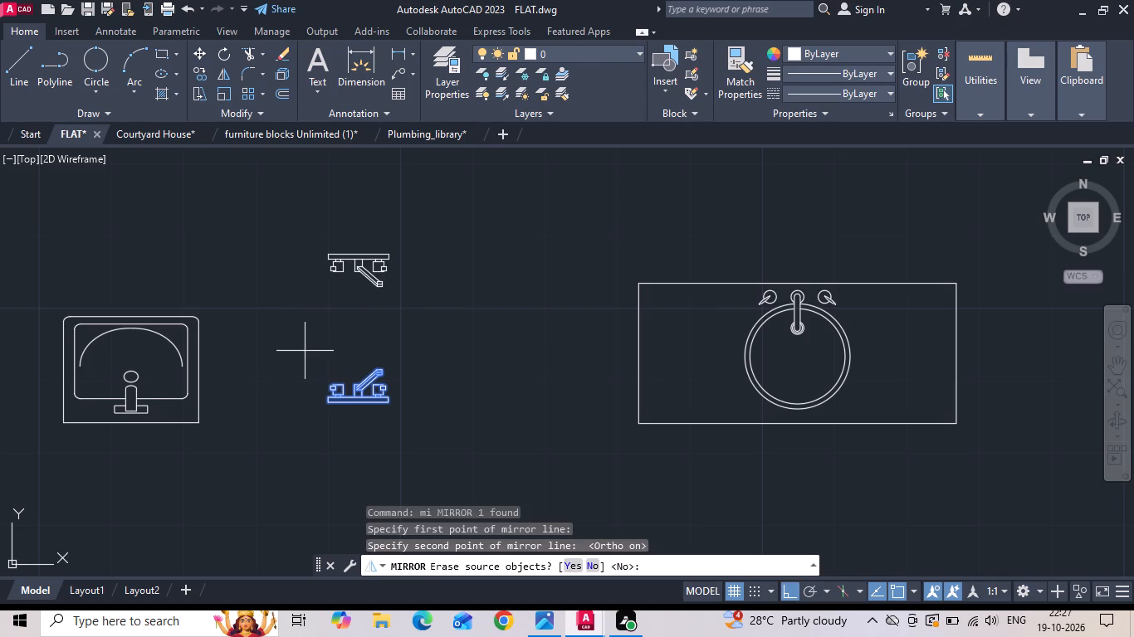
pyautogui.write('y')
pyautogui.press('space')
# Move the mirrored shower mixer by its back edge's midpoint onto the shower area's upper wall, on the partition's far side from the toilet.
pyautogui.moveTo(345, 307); pyautogui.dragTo(344, 297)
pyautogui.click(329, 222)
pyautogui.rightClick(328, 222)
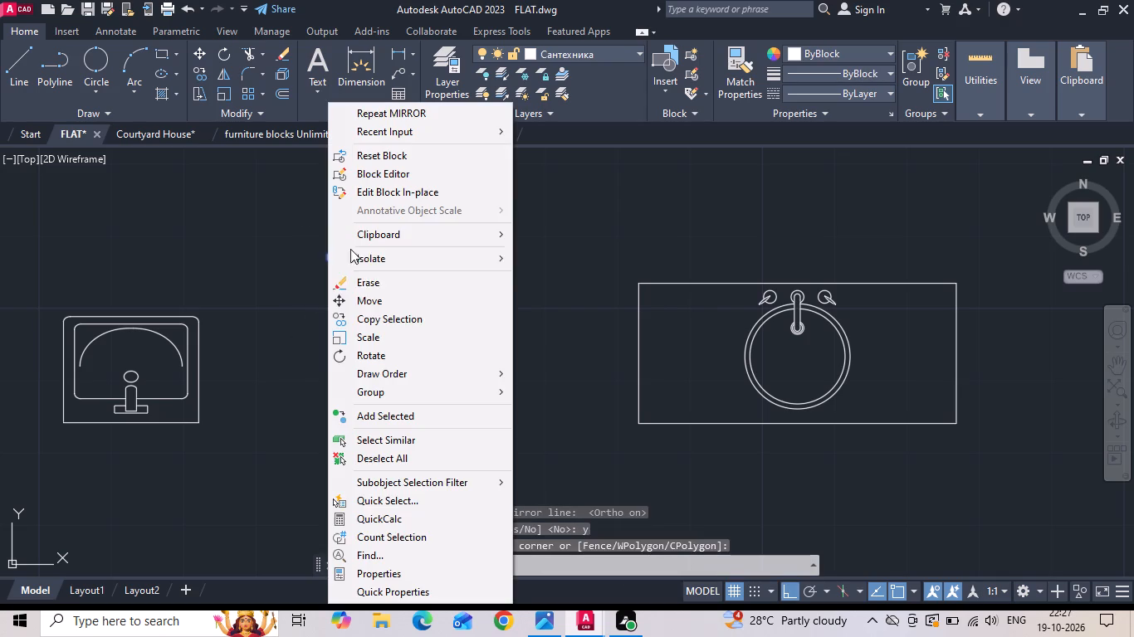
pyautogui.click(364, 294)
pyautogui.scroll(3, 362, 237)
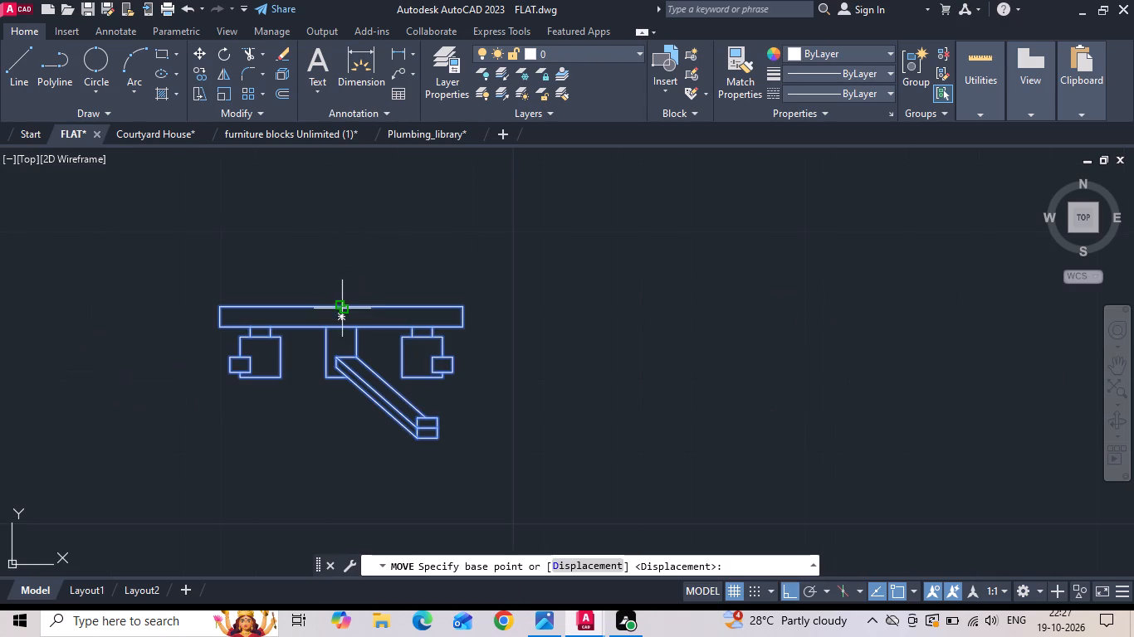
pyautogui.click(340, 308)
pyautogui.scroll(-7, 489, 328)
pyautogui.scroll(-2, 367, 280)
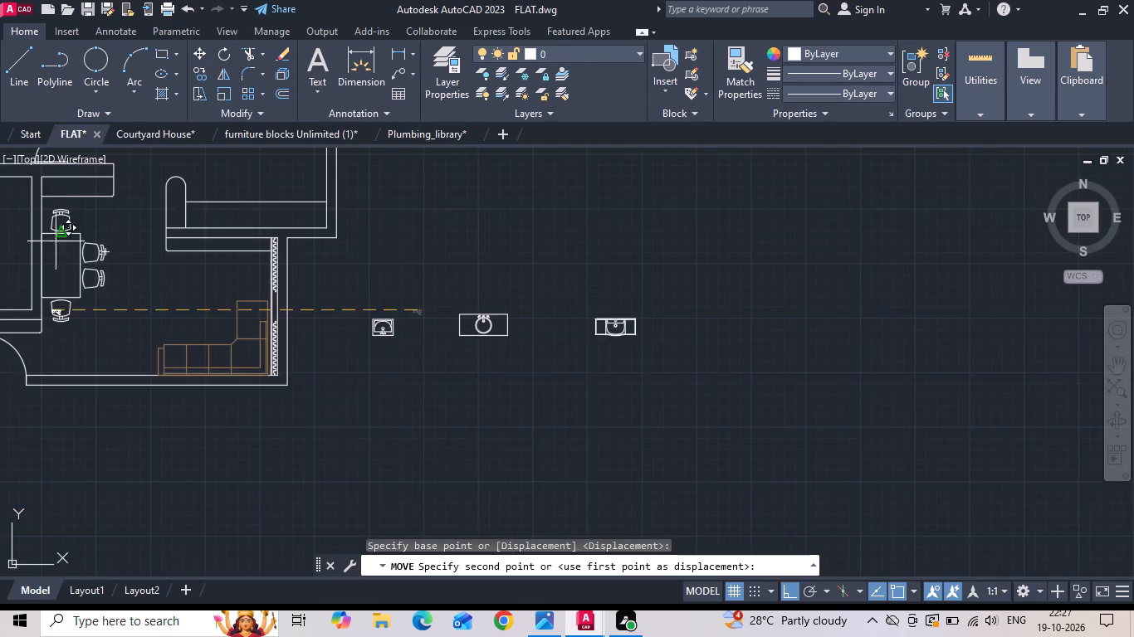
pyautogui.moveTo(68, 247); pyautogui.dragTo(625, 430, button='middle')
pyautogui.scroll(3, 539, 324)
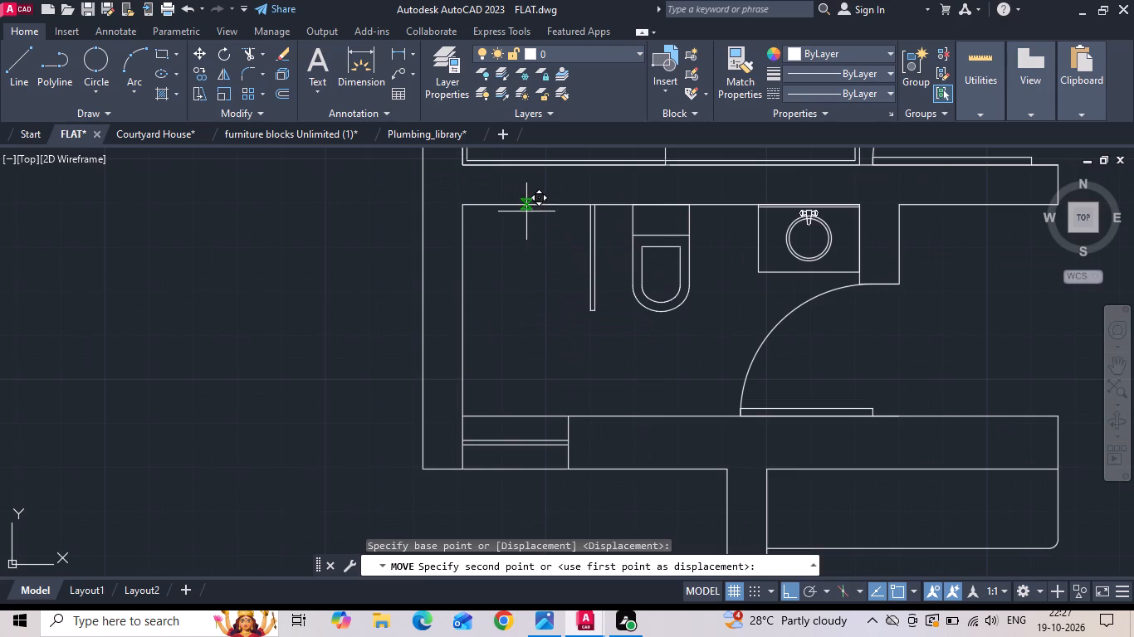
pyautogui.click(523, 208)
# Erase the small rectangular washbasin and the wide round-bowl washbasin counter left beside the floor plan.
pyautogui.scroll(-3, 444, 289)
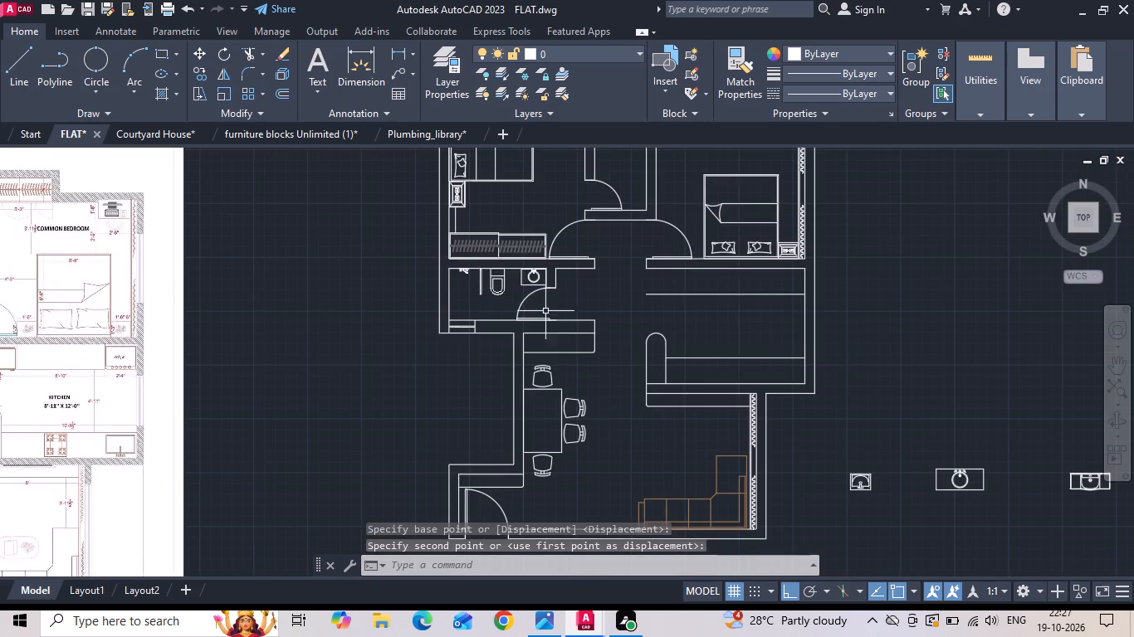
pyautogui.scroll(-1, 521, 321)
pyautogui.scroll(2, 100, 327)
pyautogui.scroll(-4, 100, 328)
pyautogui.scroll(1, 494, 378)
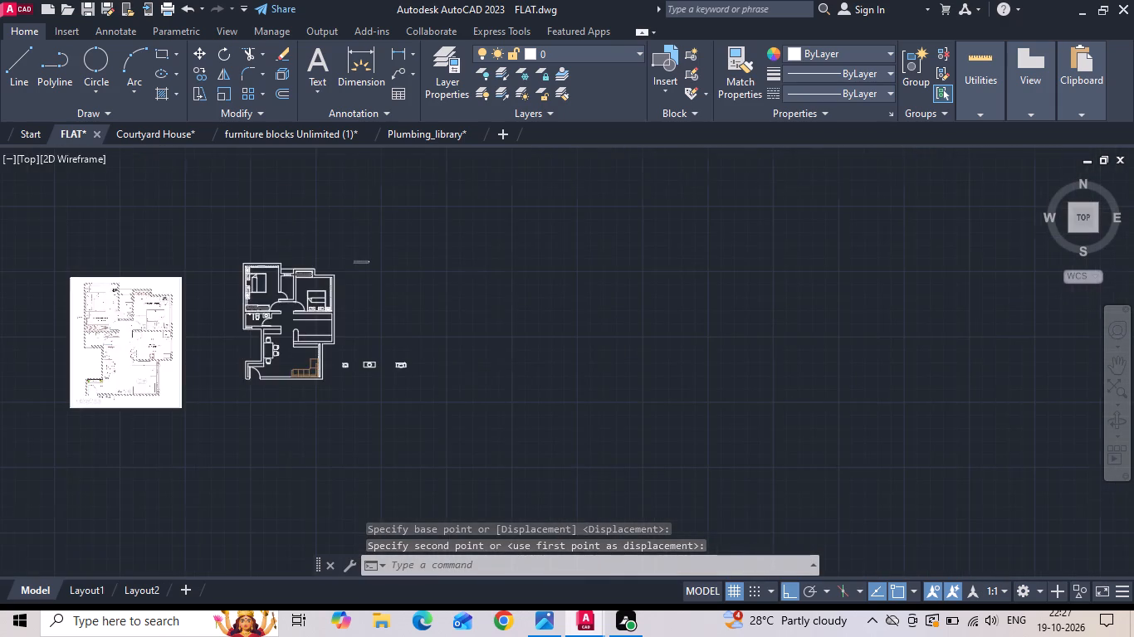
pyautogui.scroll(2, 479, 382)
pyautogui.scroll(2, 159, 284)
pyautogui.moveTo(178, 333); pyautogui.dragTo(726, 275, button='middle')
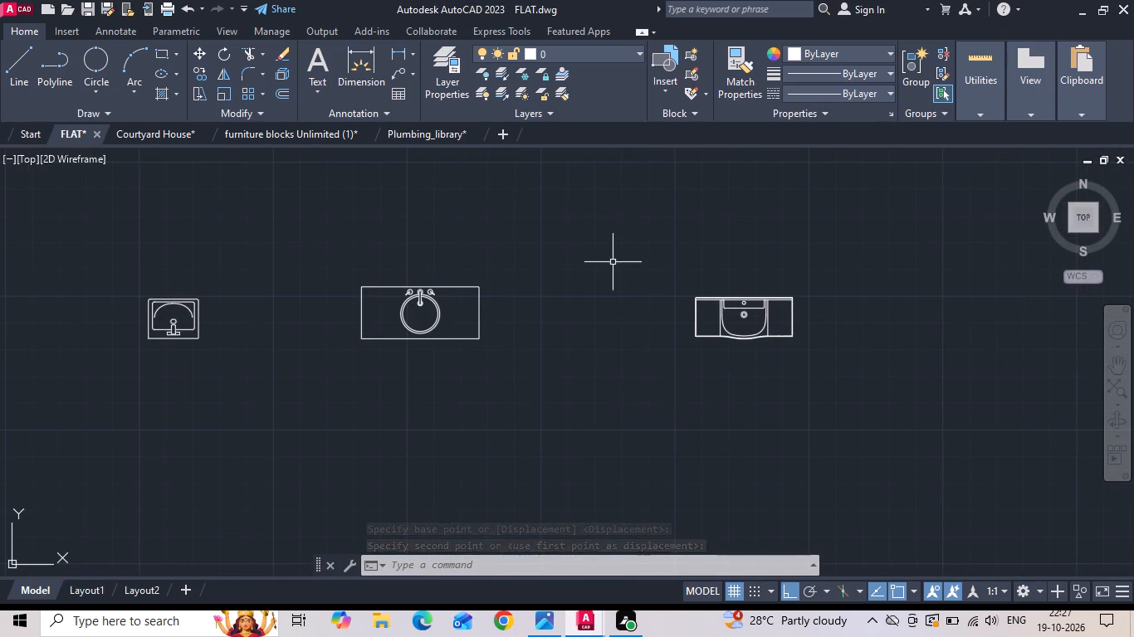
pyautogui.moveTo(602, 263); pyautogui.dragTo(472, 325)
pyautogui.click(105, 388)
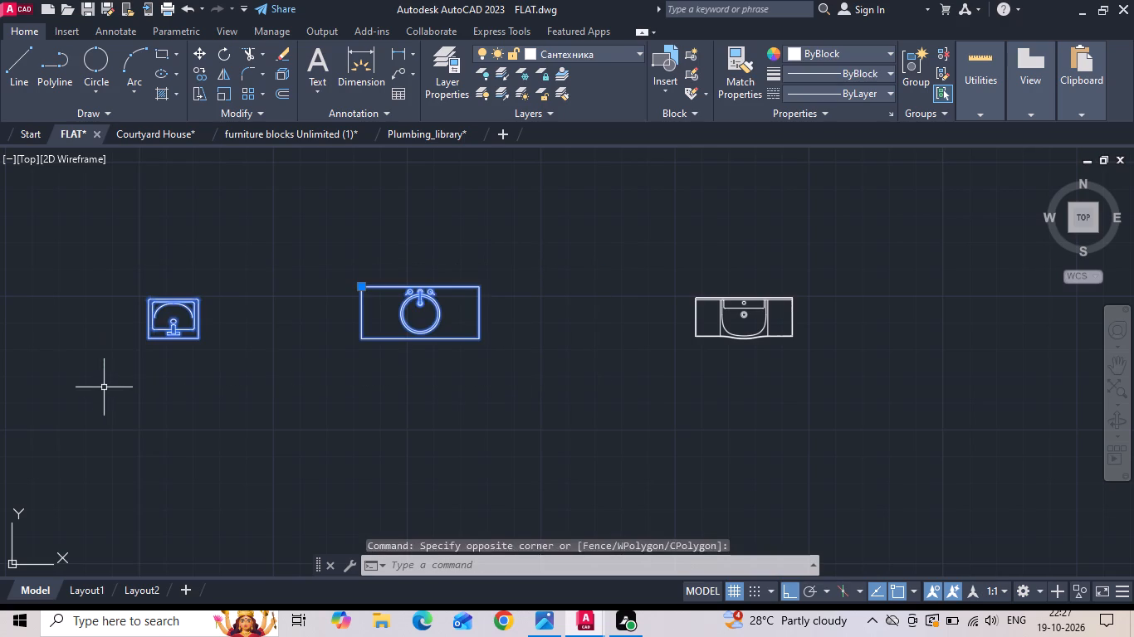
pyautogui.press('Delete')
# Move the remaining curved-front washbasin counter against the upper wall just outside the bathroom, beside the short wall at its door.
pyautogui.moveTo(911, 316); pyautogui.dragTo(655, 390)
pyautogui.click(623, 397)
pyautogui.rightClick(622, 397)
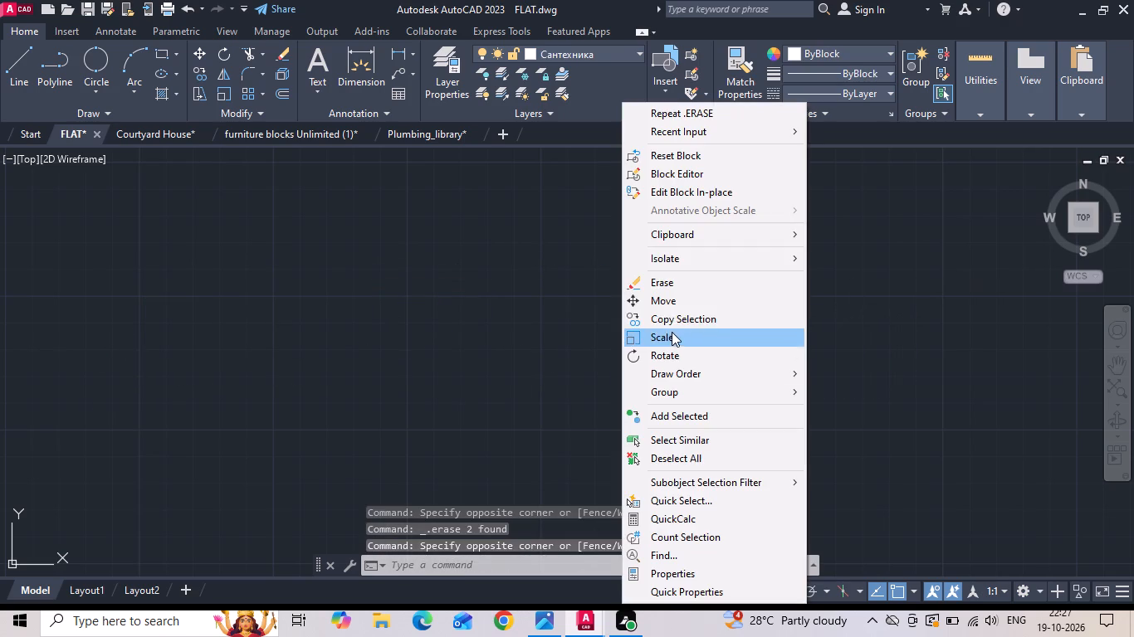
pyautogui.click(668, 304)
pyautogui.scroll(2, 851, 278)
pyautogui.scroll(3, 427, 308)
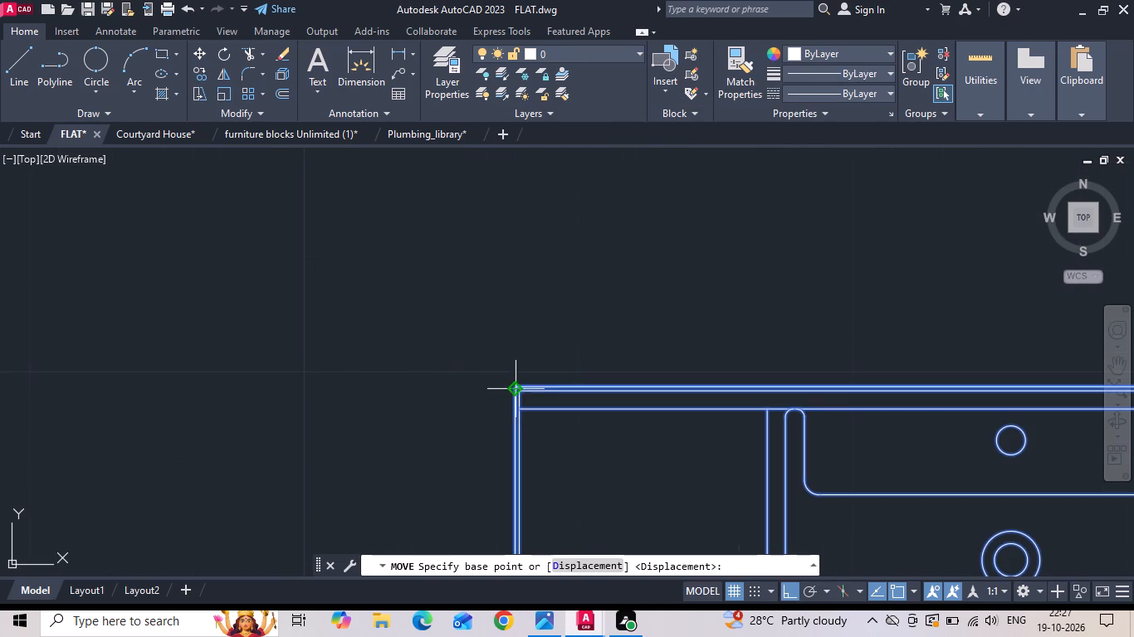
pyautogui.scroll(6, 516, 389)
pyautogui.click(457, 421)
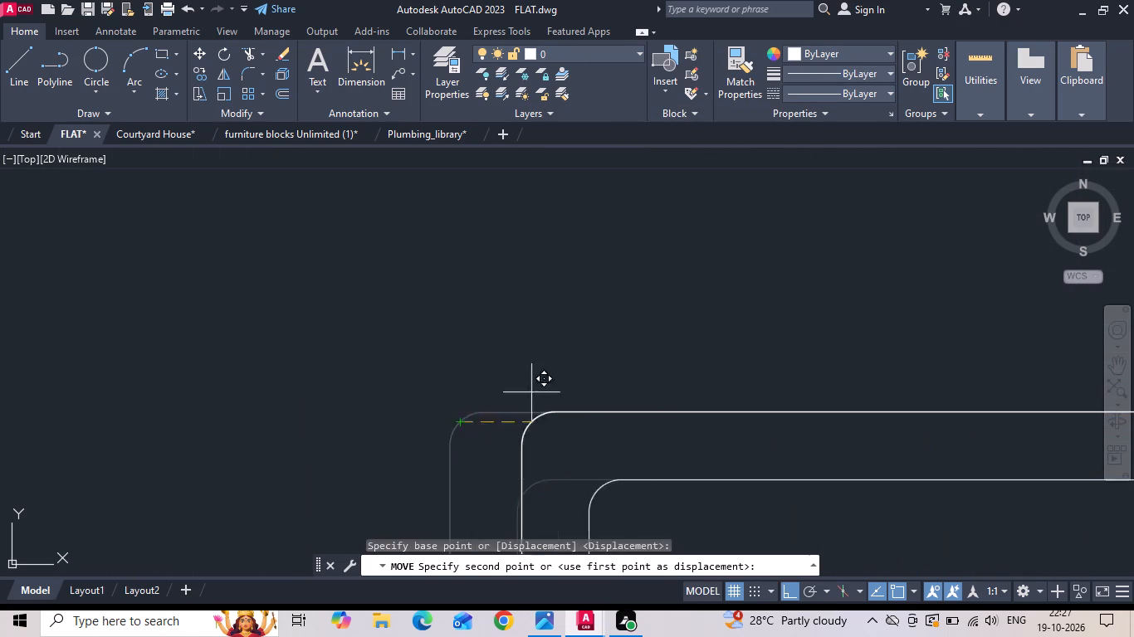
pyautogui.scroll(-19, 567, 377)
pyautogui.scroll(3, 387, 349)
pyautogui.scroll(2, 609, 362)
pyautogui.scroll(2, 715, 314)
pyautogui.click(647, 236)
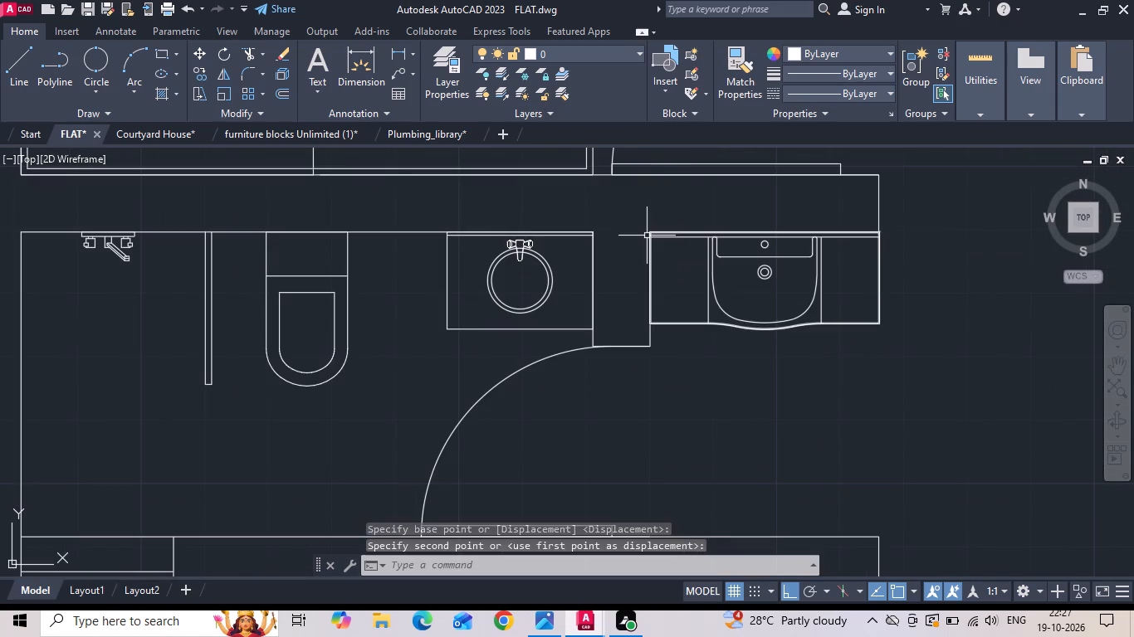
# Save the drawing.
pyautogui.hotkey('ctrl', 's')
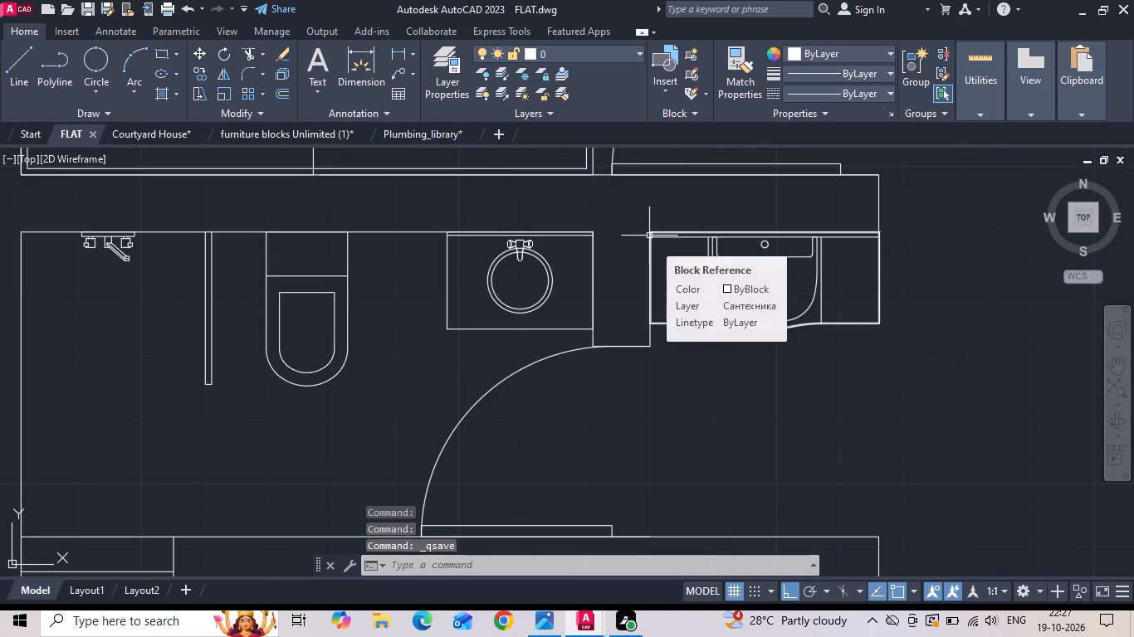
pyautogui.hotkey('ctrl', 's')
# Copy the bathroom's round washbasin, toilet, partition, shower mixer and outer wall line into the empty space between plan and reference image.
pyautogui.scroll(-3, 648, 236)
pyautogui.scroll(-2, 495, 299)
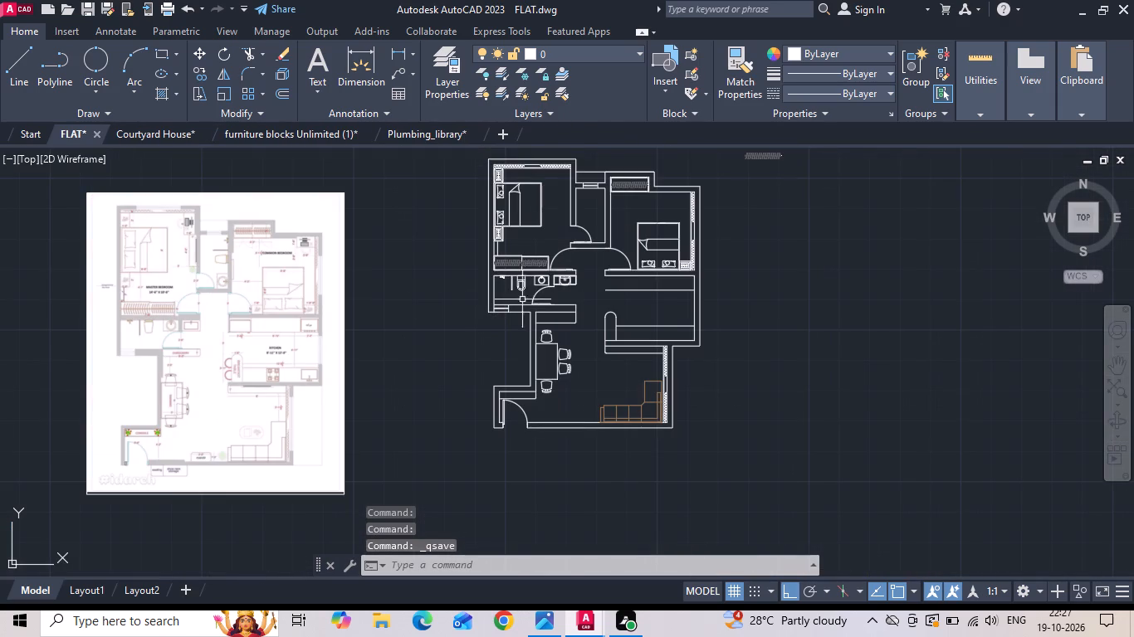
pyautogui.scroll(3, 541, 284)
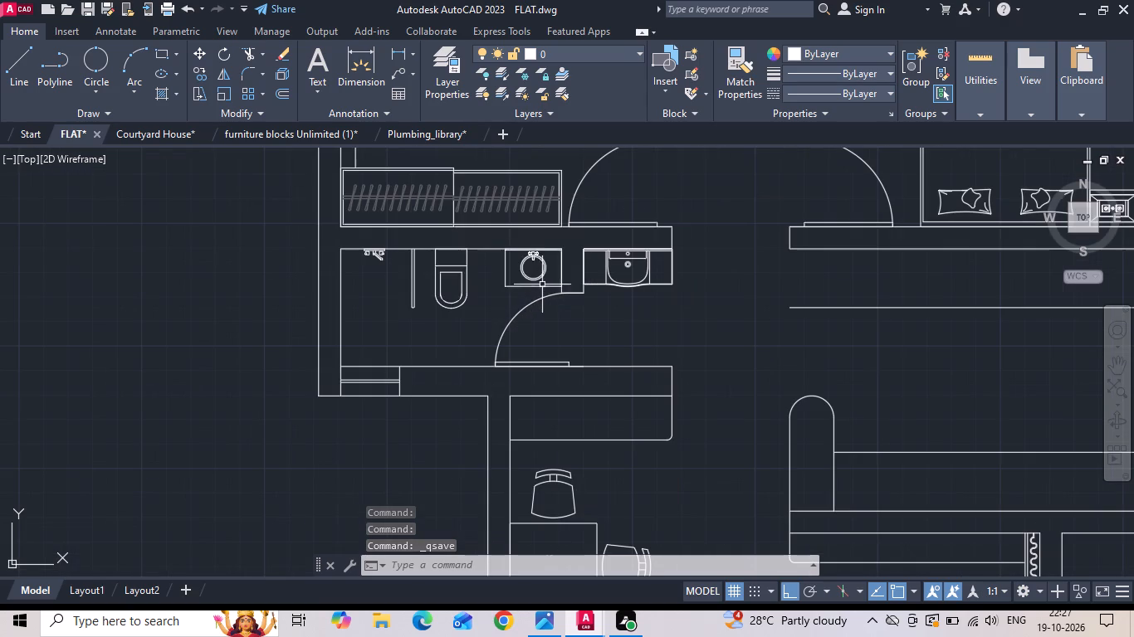
pyautogui.click(531, 260)
pyautogui.click(474, 265)
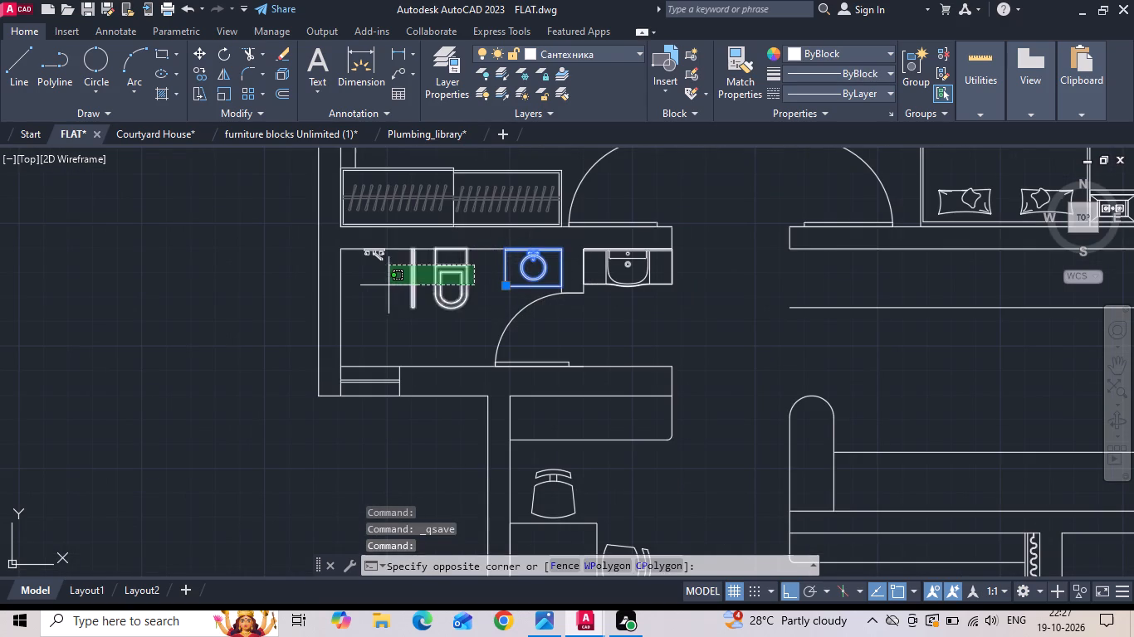
pyautogui.click(383, 288)
pyautogui.scroll(1, 374, 270)
pyautogui.click(376, 242)
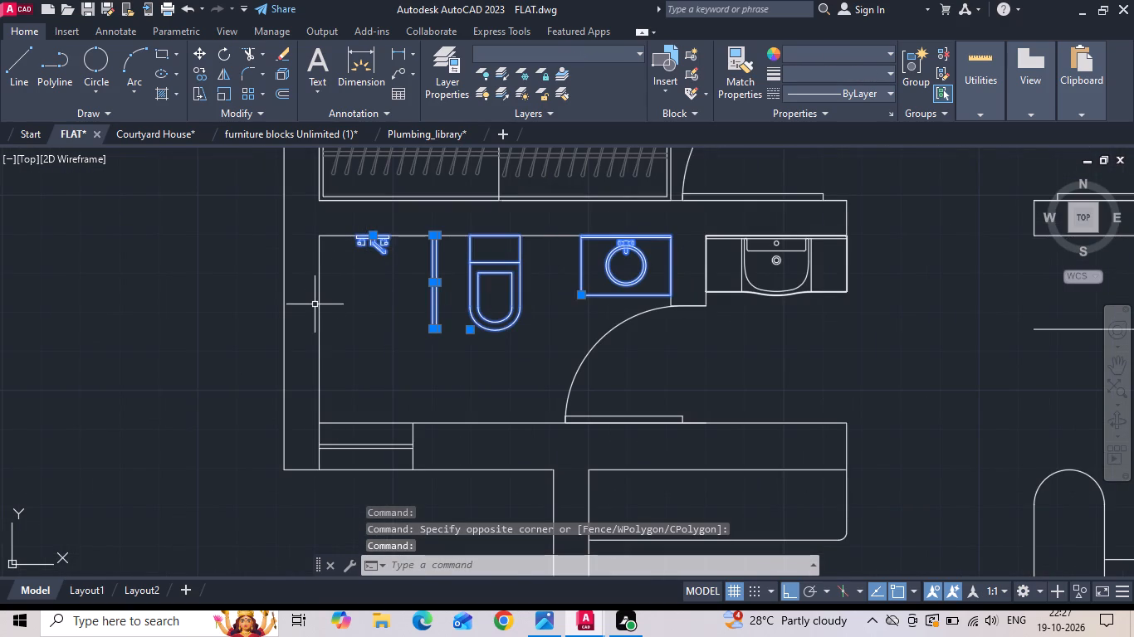
pyautogui.click(320, 314)
pyautogui.rightClick(329, 305)
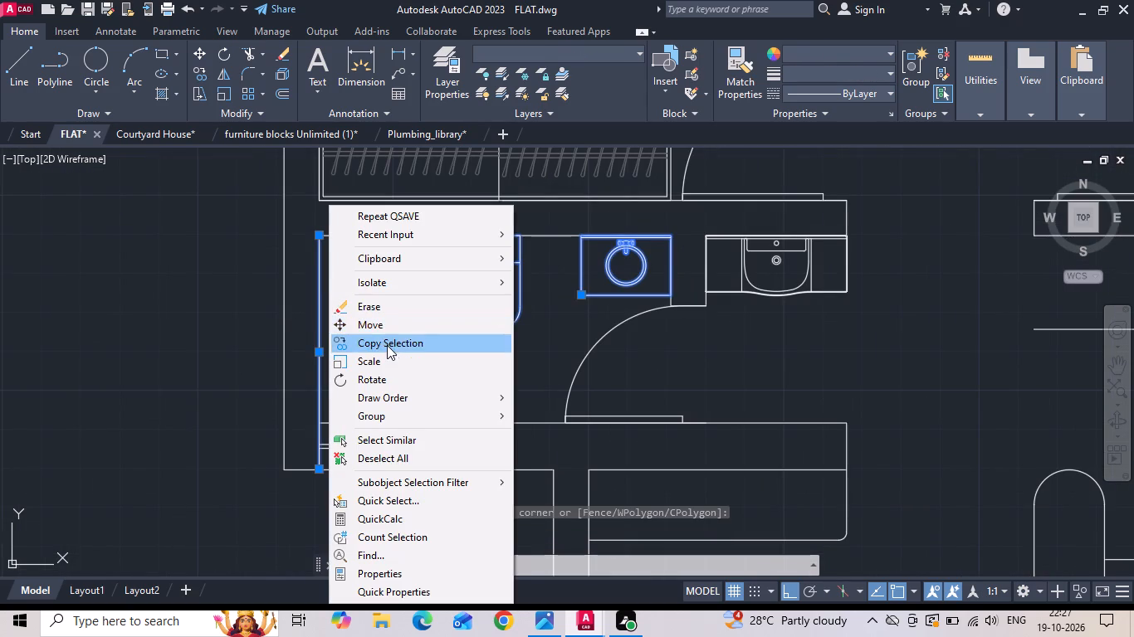
pyautogui.click(387, 345)
pyautogui.scroll(-2, 546, 293)
pyautogui.moveTo(548, 293); pyautogui.dragTo(498, 295)
pyautogui.click(279, 304)
pyautogui.press('Escape')
# Rotate the copied fixtures, partition and wall line 90 degrees clockwise.
pyautogui.moveTo(354, 228); pyautogui.dragTo(315, 294)
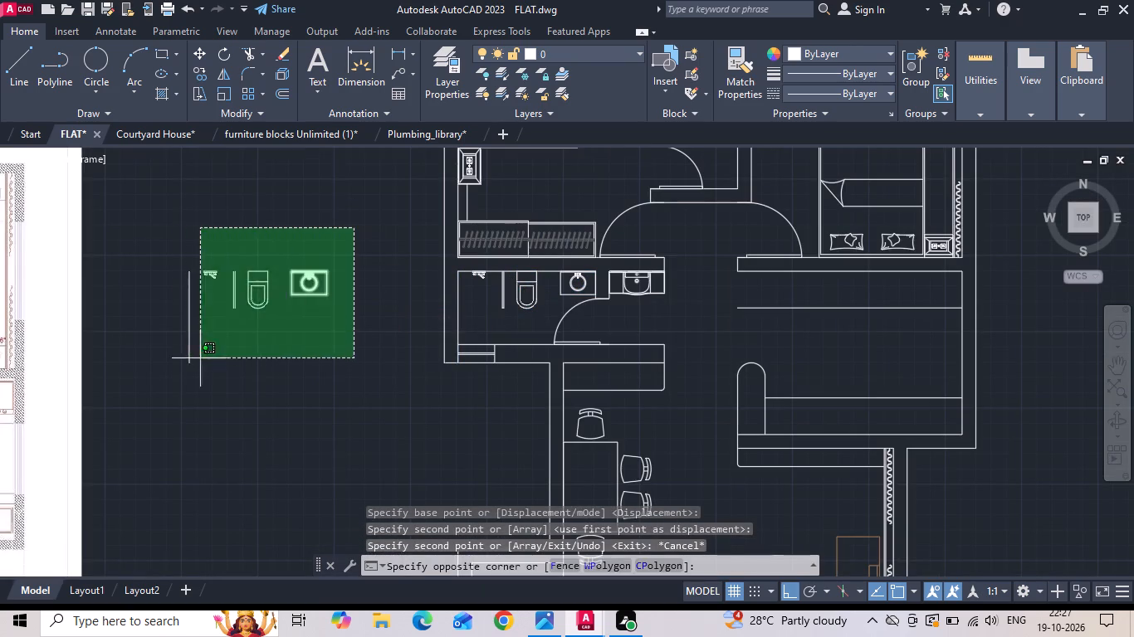
pyautogui.click(162, 381)
pyautogui.rightClick(211, 236)
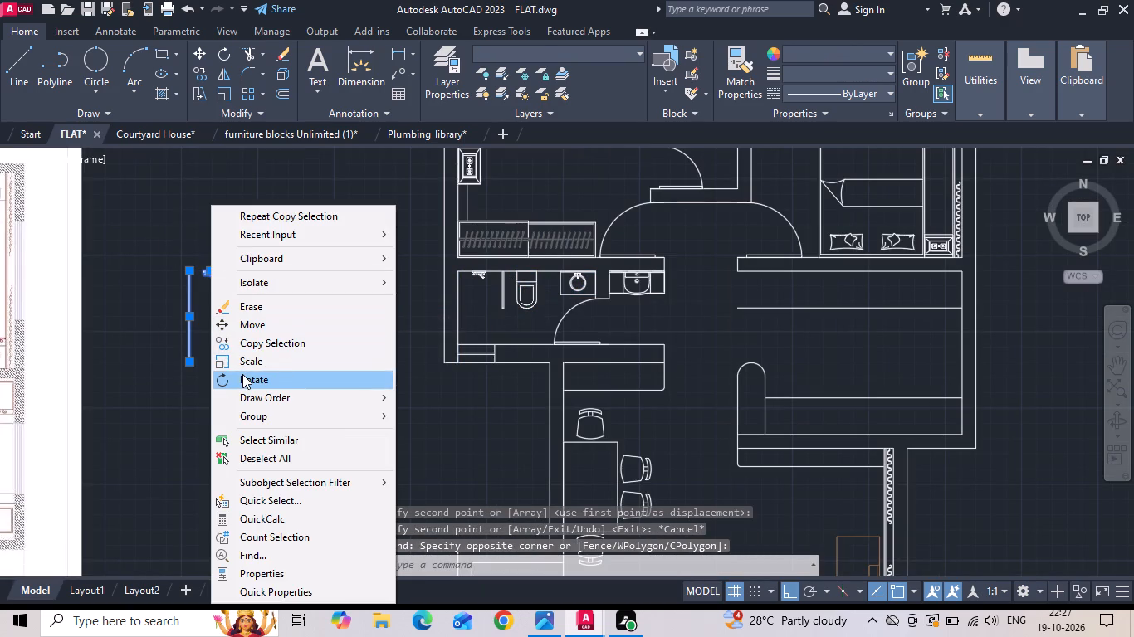
pyautogui.click(242, 375)
pyautogui.click(278, 336)
pyautogui.click(271, 370)
# Move the rotated fixtures, partition and wall line into the bathroom between the bedrooms, matching the line's right end to the upper-right interior corner.
pyautogui.moveTo(384, 224); pyautogui.dragTo(360, 287)
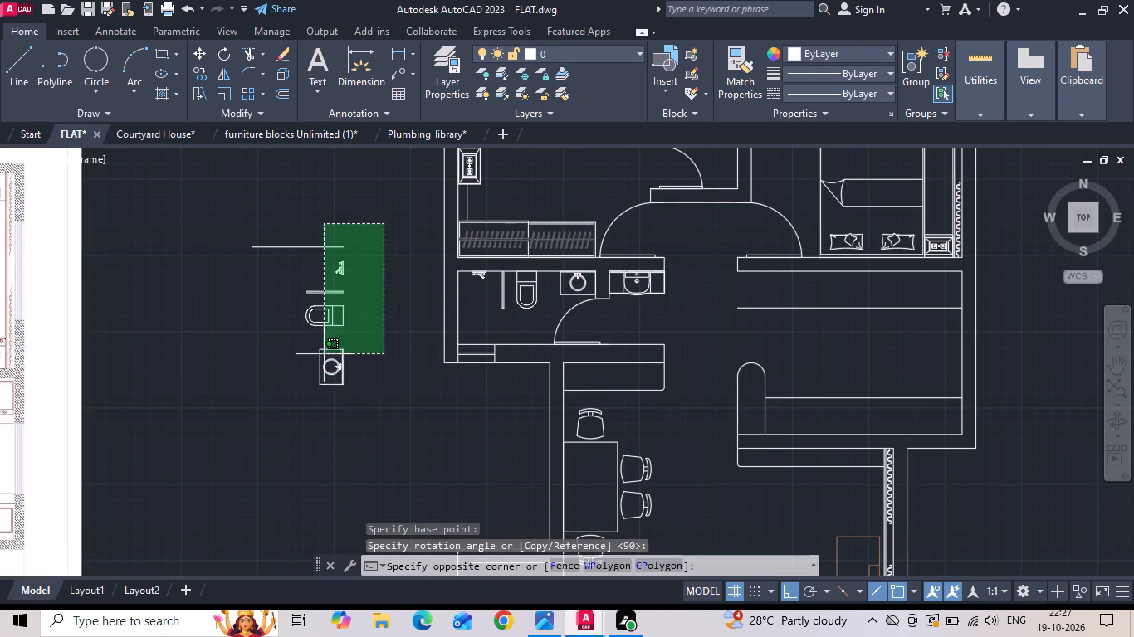
pyautogui.click(293, 408)
pyautogui.rightClick(292, 410)
pyautogui.click(356, 129)
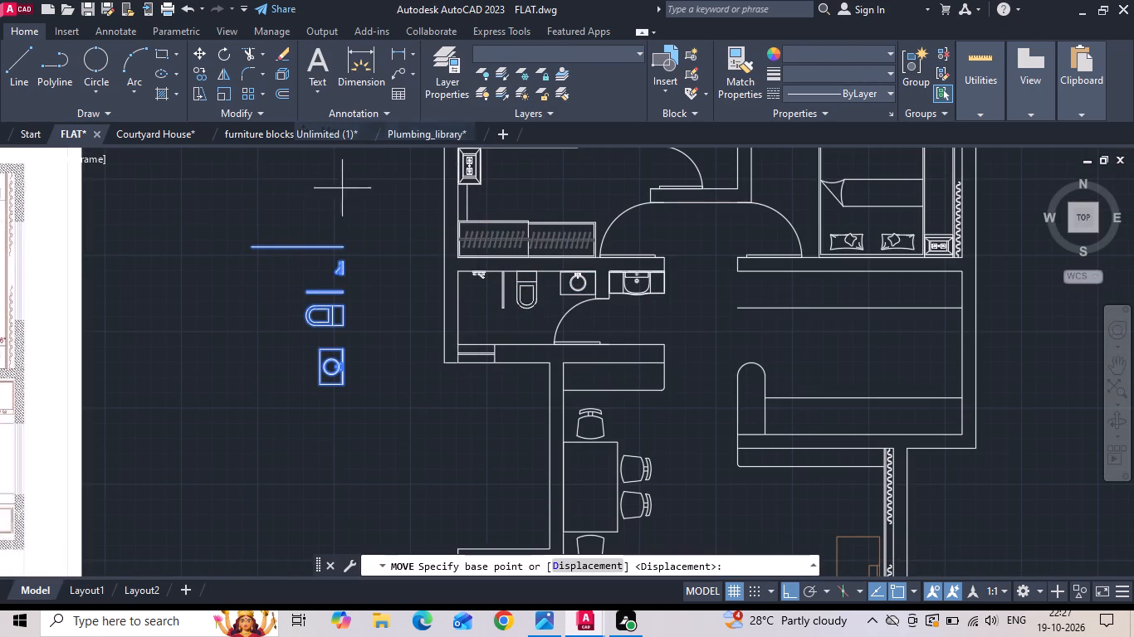
pyautogui.click(341, 246)
pyautogui.scroll(-2, 359, 311)
pyautogui.scroll(3, 472, 194)
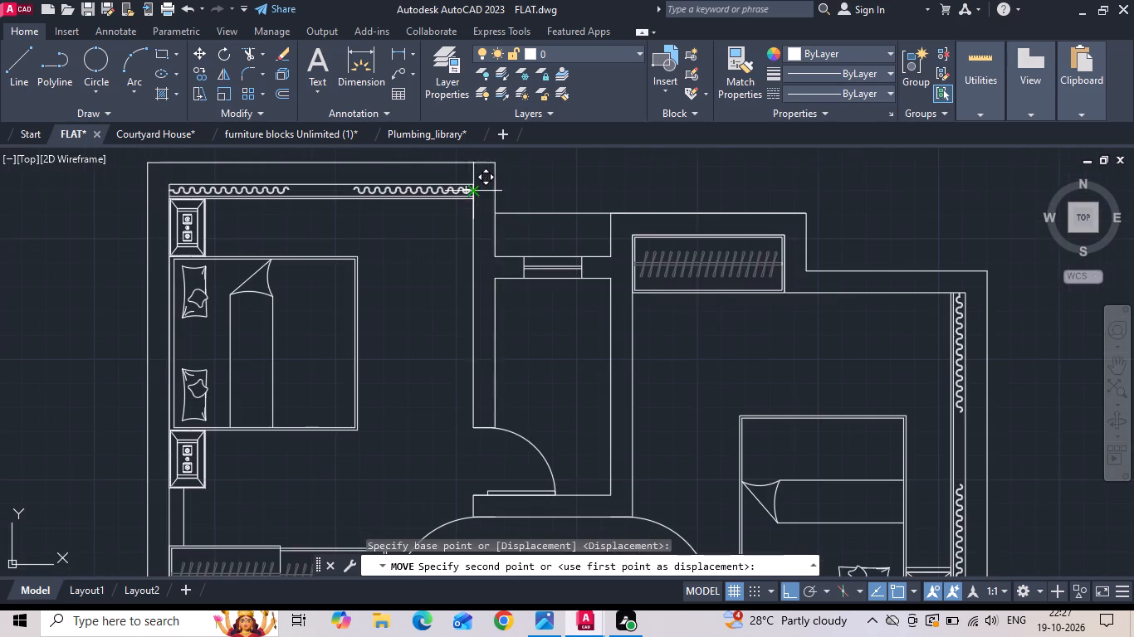
pyautogui.click(611, 280)
pyautogui.press('Escape')
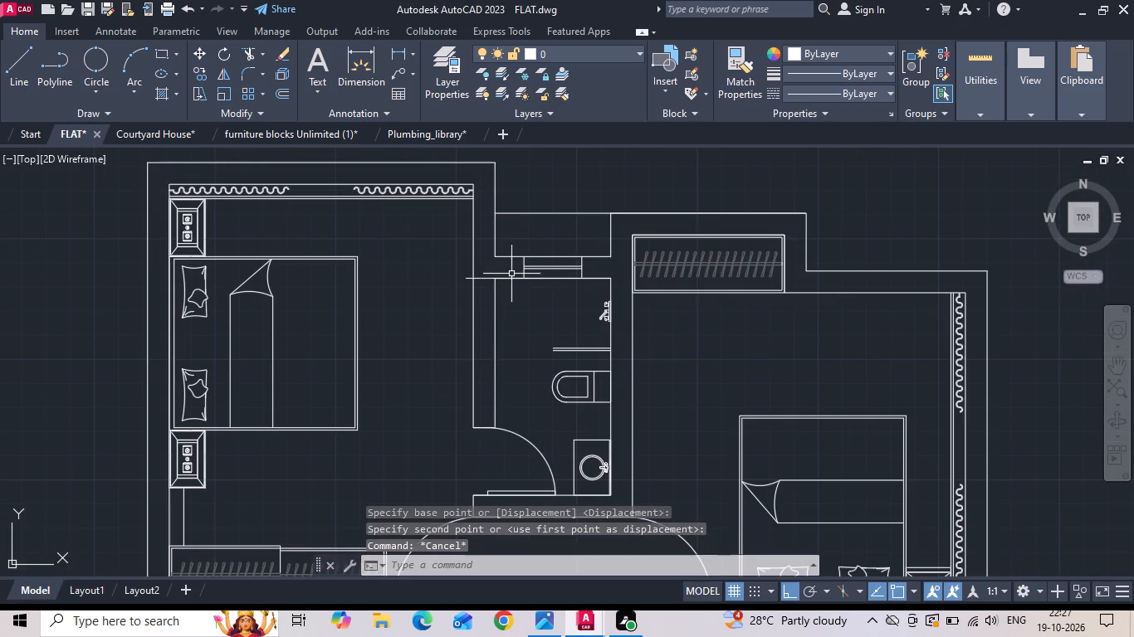
# Erase the copied wall line lying along the upper wall of the bathroom between the bedrooms.
pyautogui.click(487, 276)
pyautogui.press('Delete')
# Compare the plan with the reference image and examine the furniture shown in its living room.
pyautogui.scroll(-1, 528, 193)
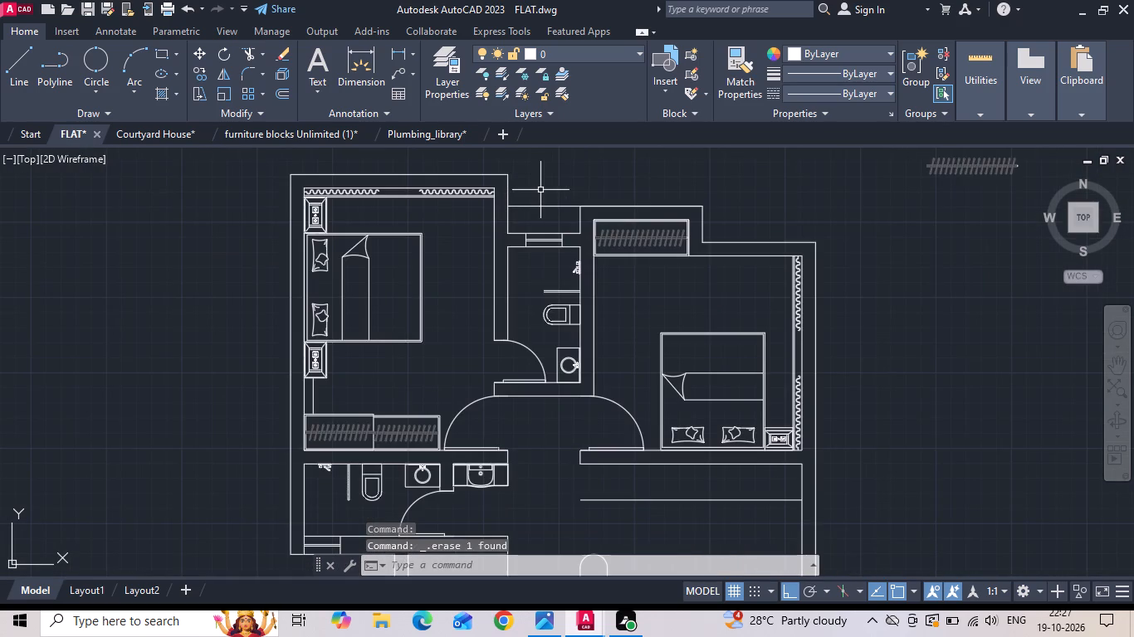
pyautogui.moveTo(550, 304); pyautogui.dragTo(574, 196, button='middle')
pyautogui.scroll(-1, 576, 196)
pyautogui.scroll(-1, 585, 296)
pyautogui.scroll(1, 227, 328)
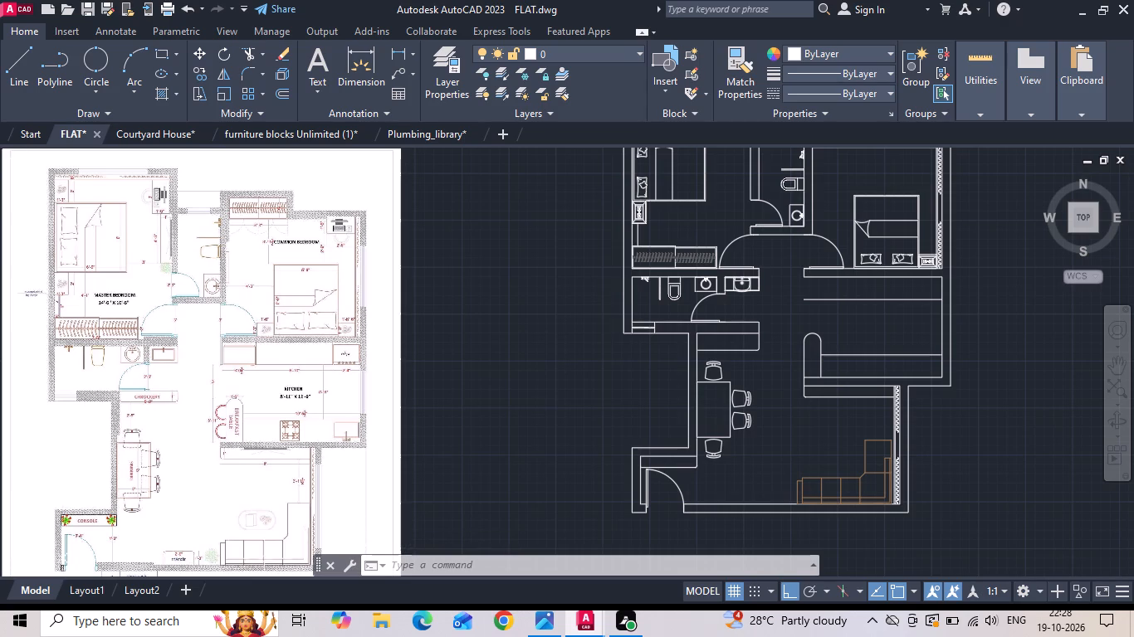
pyautogui.scroll(3, 267, 536)
pyautogui.moveTo(244, 492); pyautogui.dragTo(354, 372, button='middle')
pyautogui.scroll(-1, 385, 346)
# Find the elongated coffee table with rounded ends in the furniture blocks drawing and copy it to the clipboard.
pyautogui.click(281, 136)
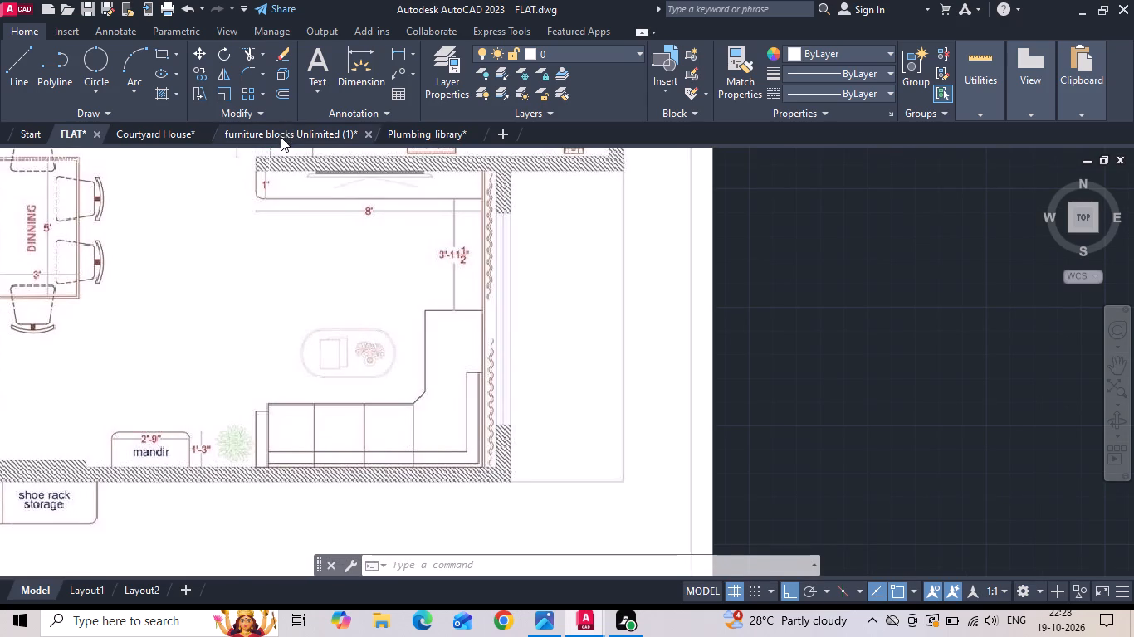
pyautogui.scroll(-3, 465, 315)
pyautogui.scroll(-6, 525, 350)
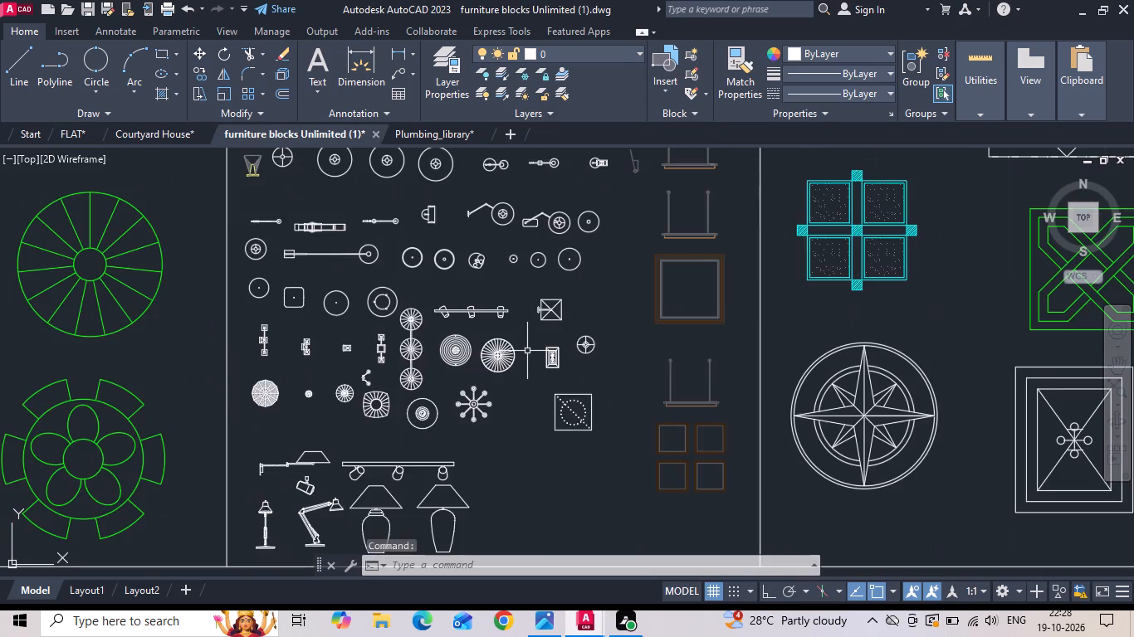
pyautogui.moveTo(345, 412); pyautogui.dragTo(617, 328, button='middle')
pyautogui.scroll(-3, 626, 335)
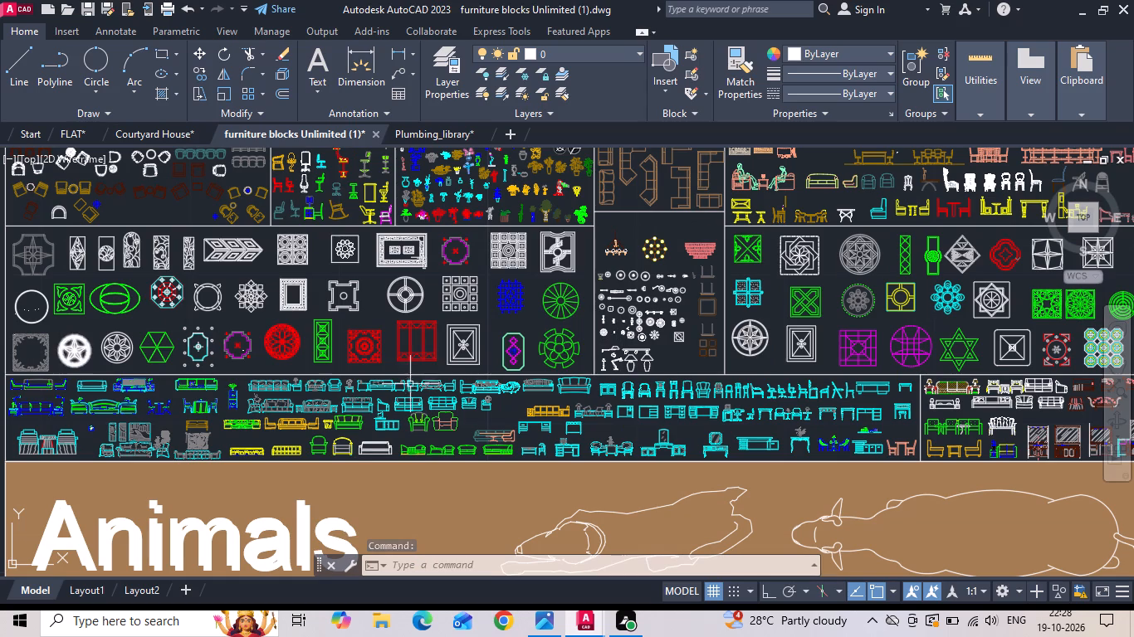
pyautogui.moveTo(144, 248); pyautogui.dragTo(299, 401, button='middle')
pyautogui.scroll(-1, 299, 401)
pyautogui.scroll(3, 315, 172)
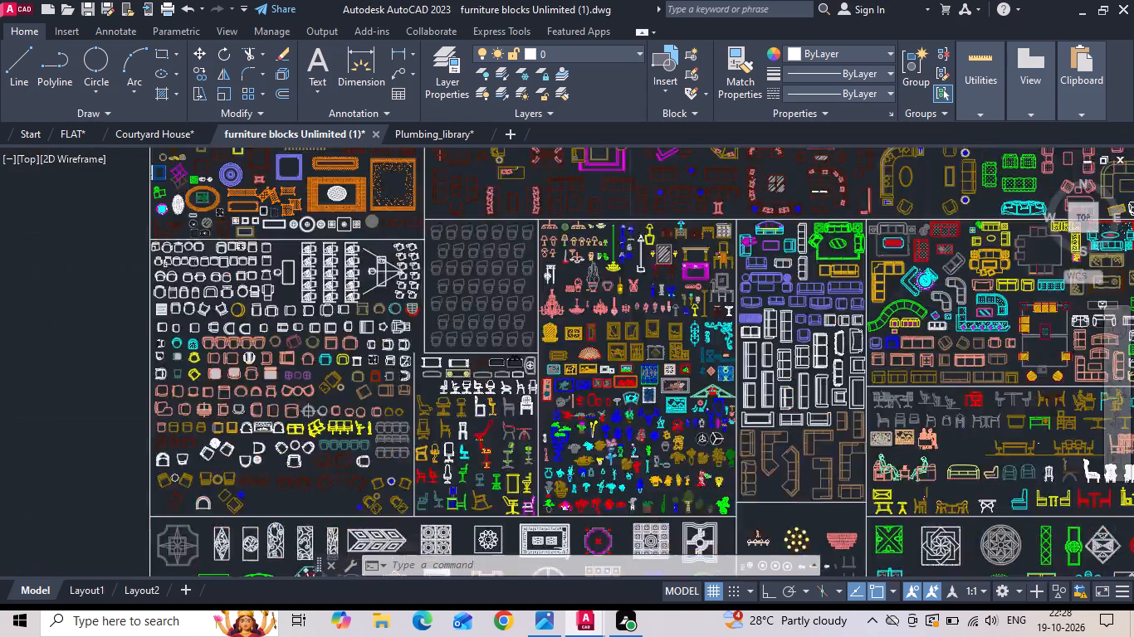
pyautogui.scroll(1, 315, 172)
pyautogui.moveTo(174, 246); pyautogui.dragTo(442, 240, button='middle')
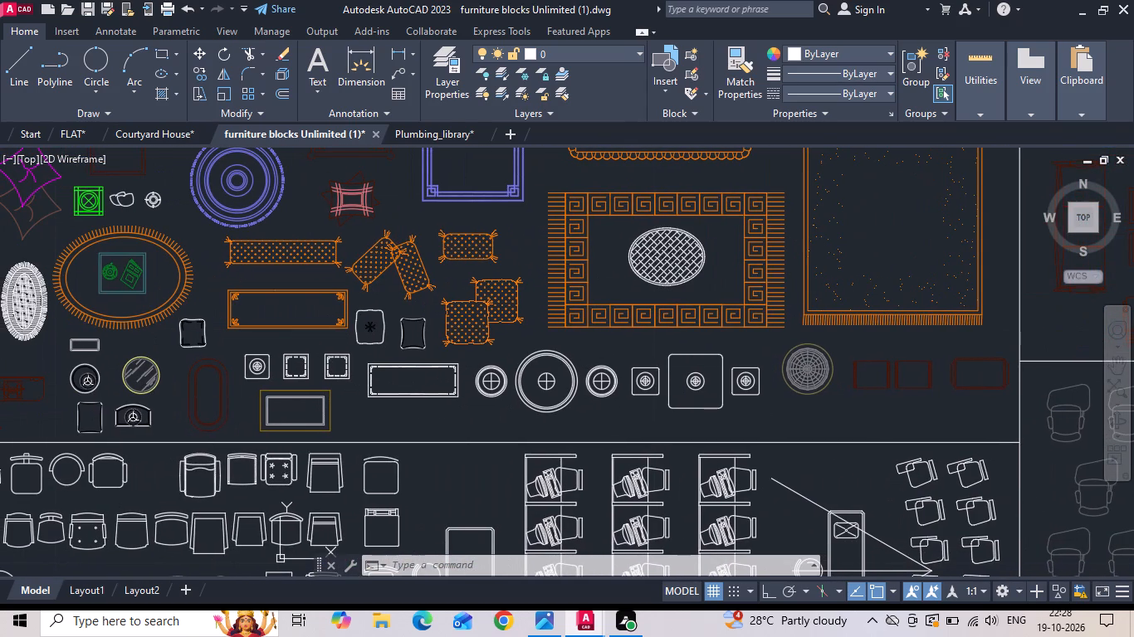
pyautogui.scroll(2, 218, 395)
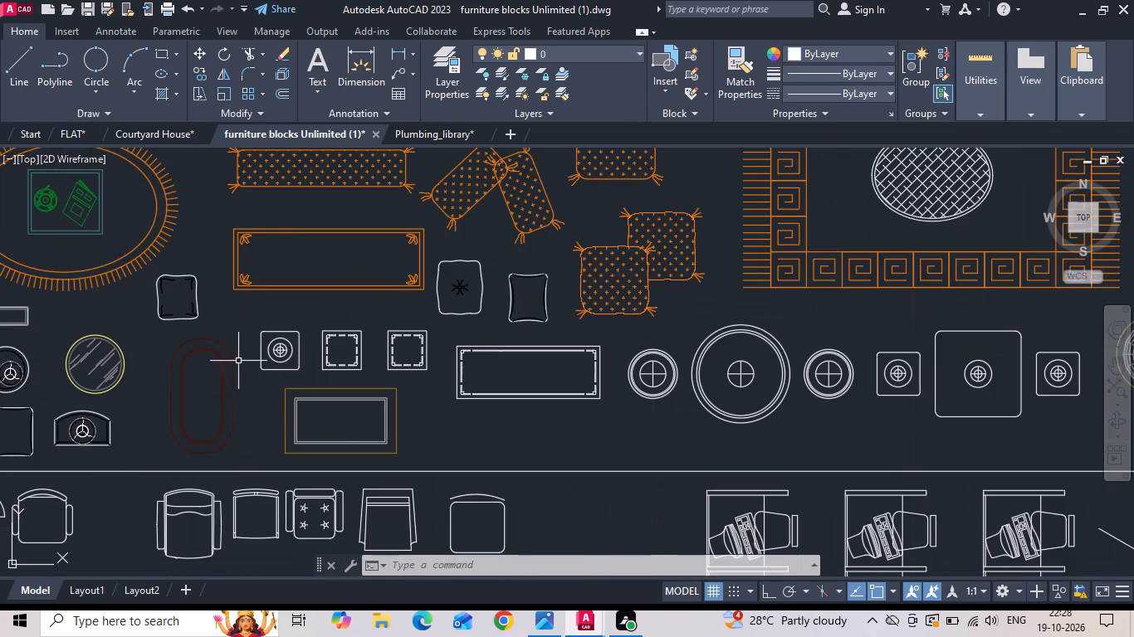
pyautogui.moveTo(238, 344); pyautogui.dragTo(225, 379)
pyautogui.click(204, 405)
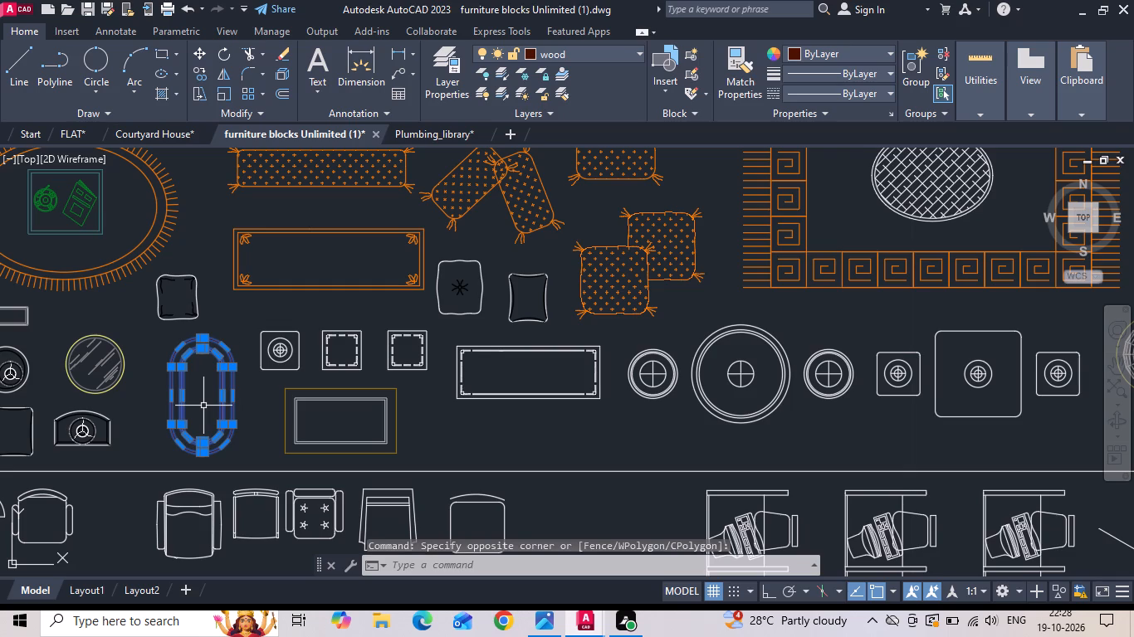
pyautogui.scroll(-3, 399, 402)
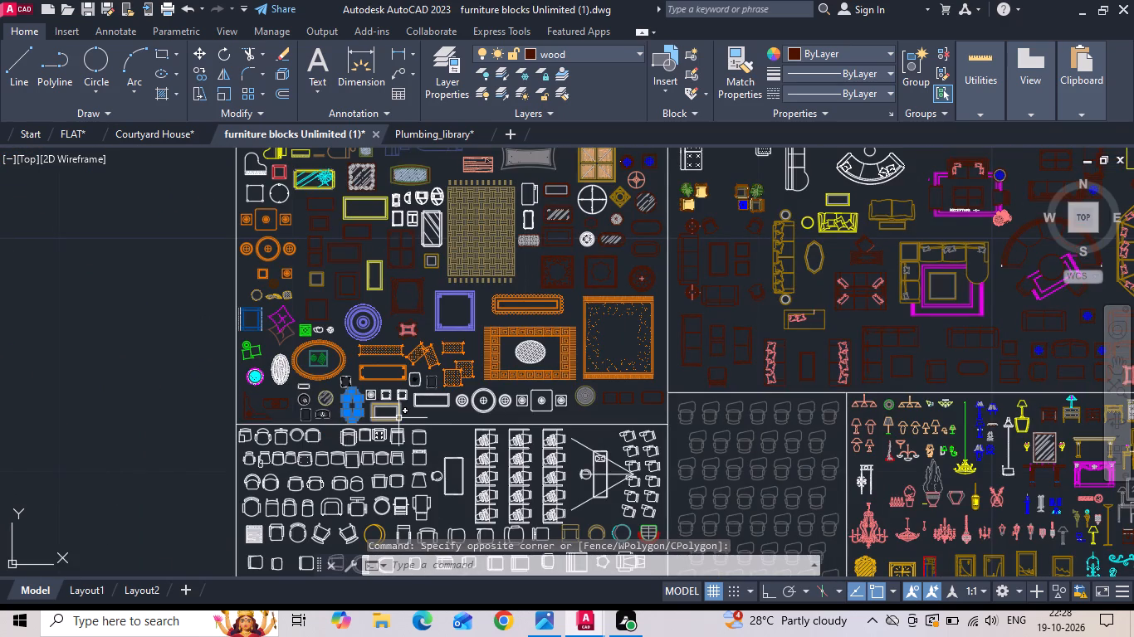
pyautogui.hotkey('ctrl', 'c')
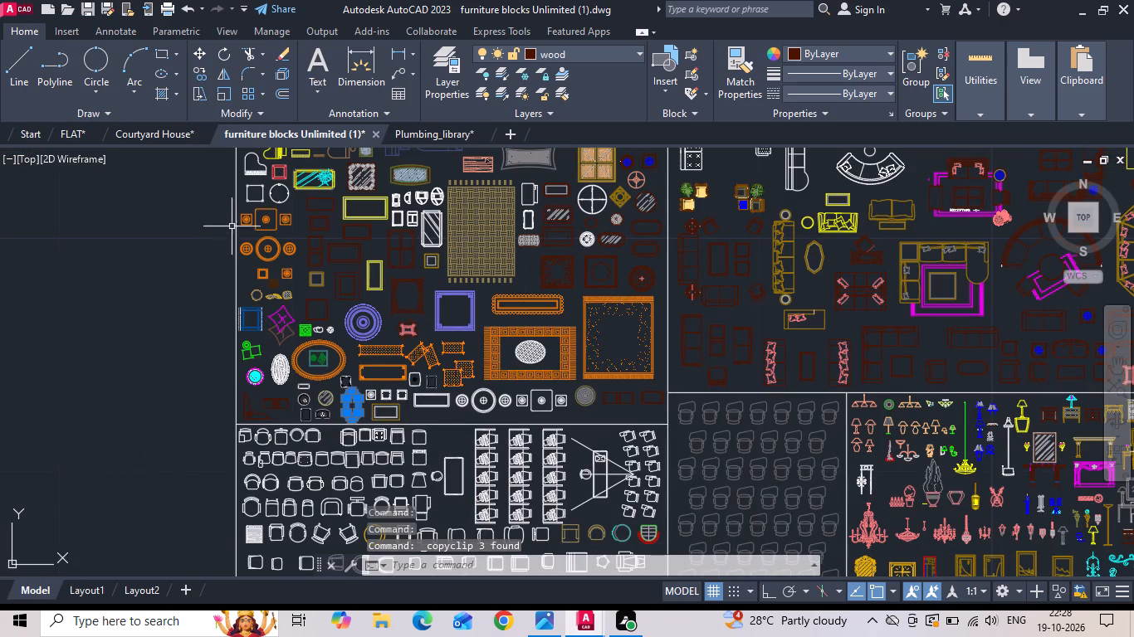
# Paste the coffee table into the FLAT drawing's living room, in the open floor beside the L-shaped sofa.
pyautogui.click(66, 131)
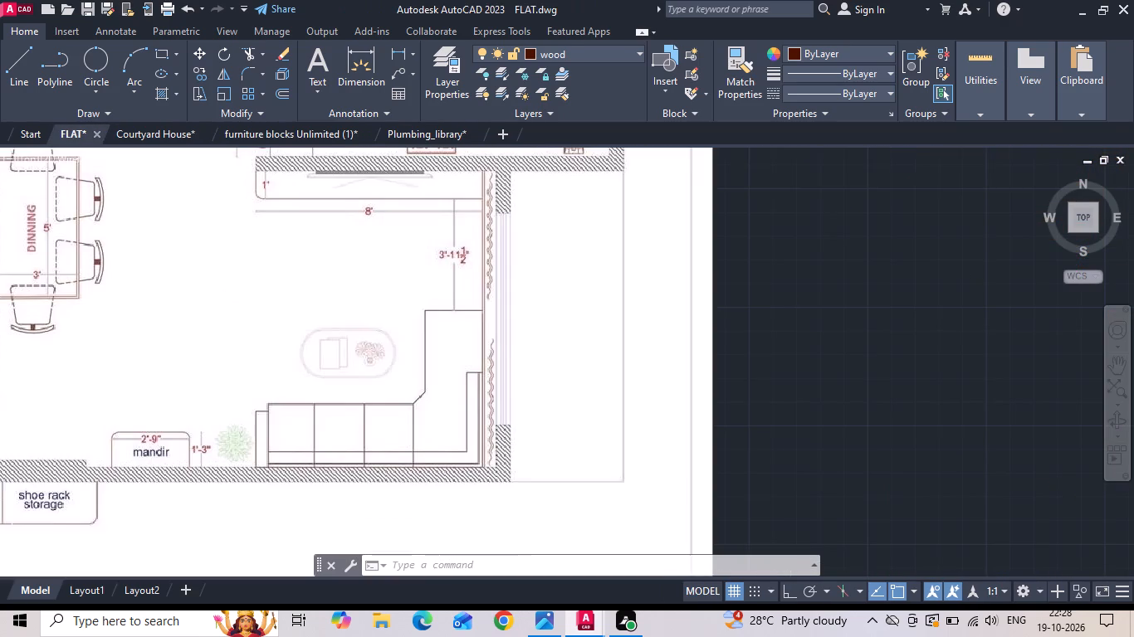
pyautogui.hotkey('ctrl', 'v')
pyautogui.scroll(-3, 431, 416)
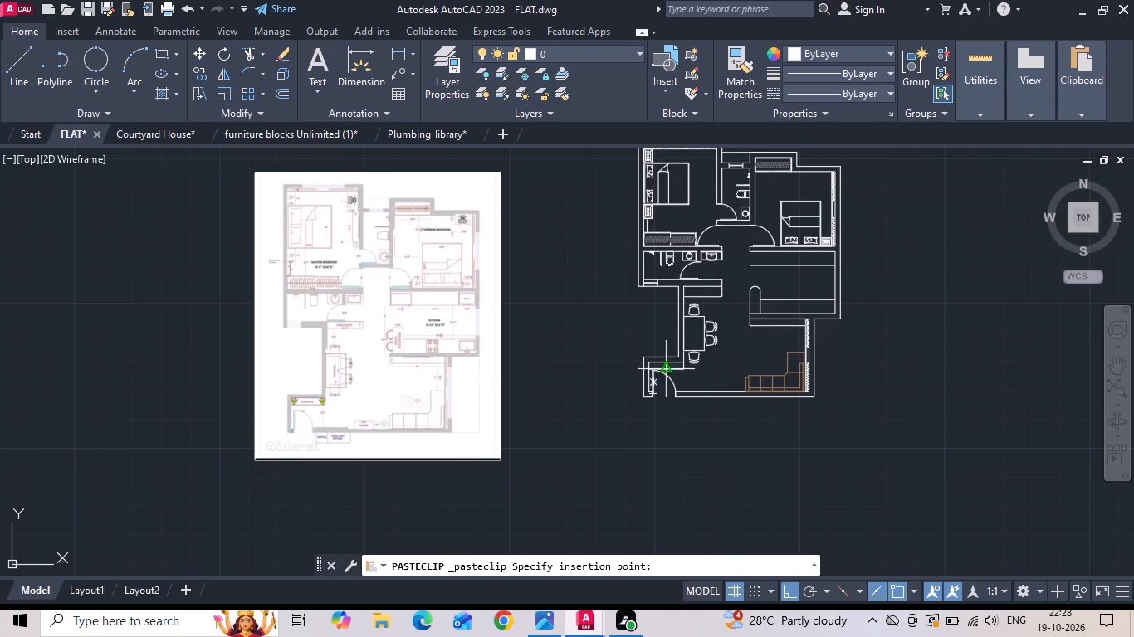
pyautogui.scroll(4, 785, 365)
pyautogui.click(614, 312)
# Scale the pasted coffee table by a factor of 39.3701.
pyautogui.moveTo(582, 262); pyautogui.dragTo(609, 328)
pyautogui.click(617, 337)
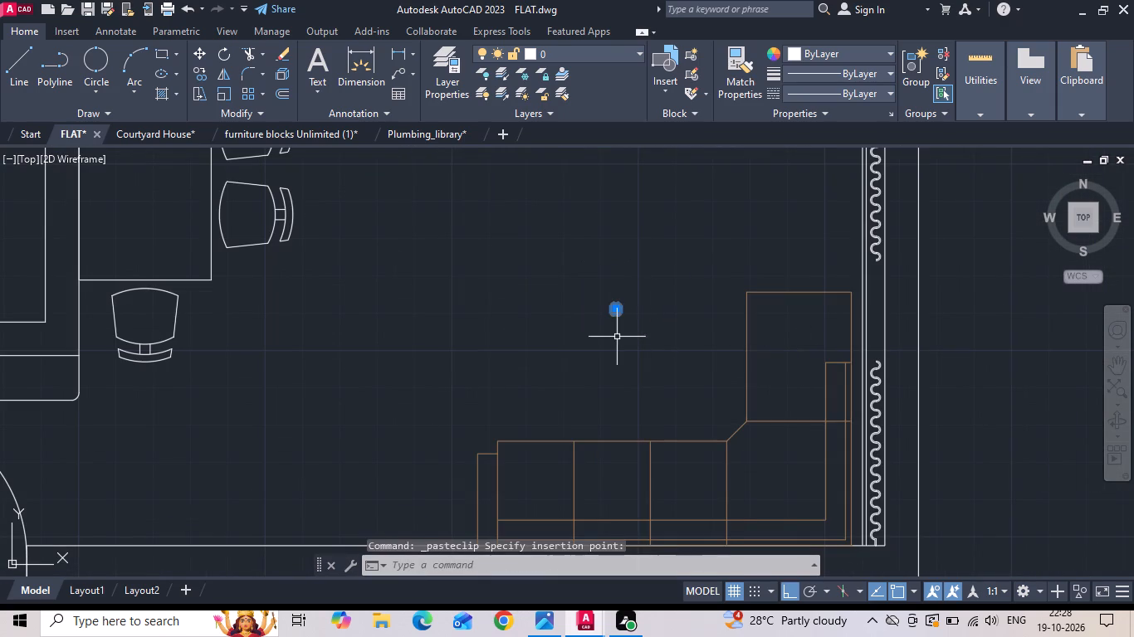
pyautogui.rightClick(617, 337)
pyautogui.click(656, 358)
pyautogui.moveTo(619, 309); pyautogui.dragTo(619, 308)
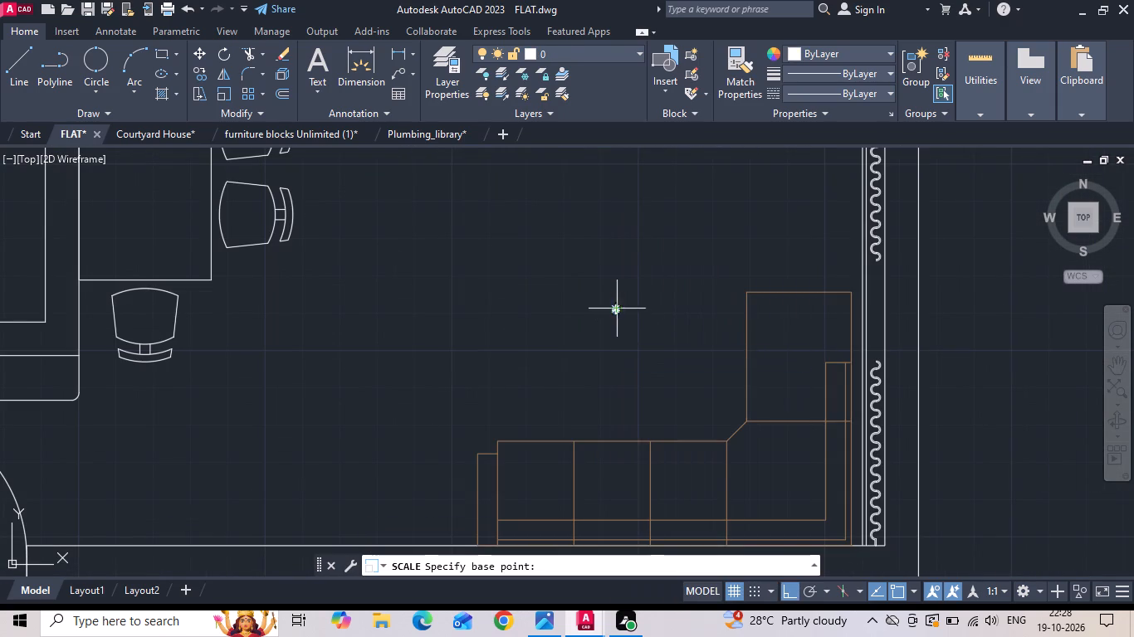
pyautogui.moveTo(619, 308); pyautogui.dragTo(619, 332)
pyautogui.write('39.3701')
pyautogui.press('Return')
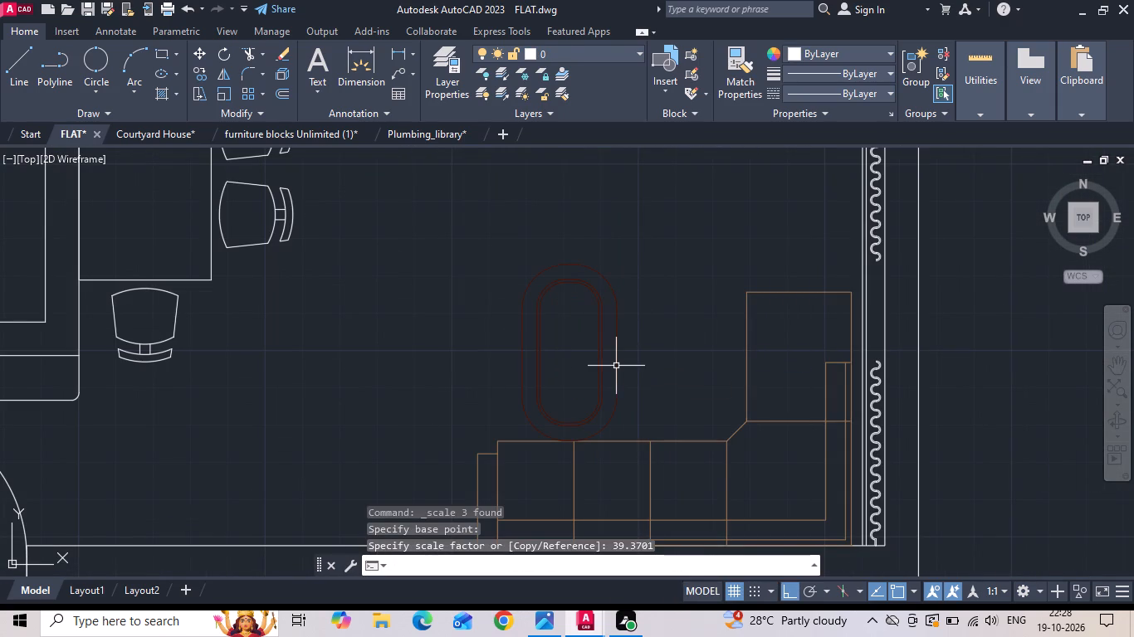
# Rotate the coffee table a quarter turn about its centre so it lies parallel to the sofa's long run.
pyautogui.click(623, 359)
pyautogui.click(459, 269)
pyautogui.rightClick(458, 268)
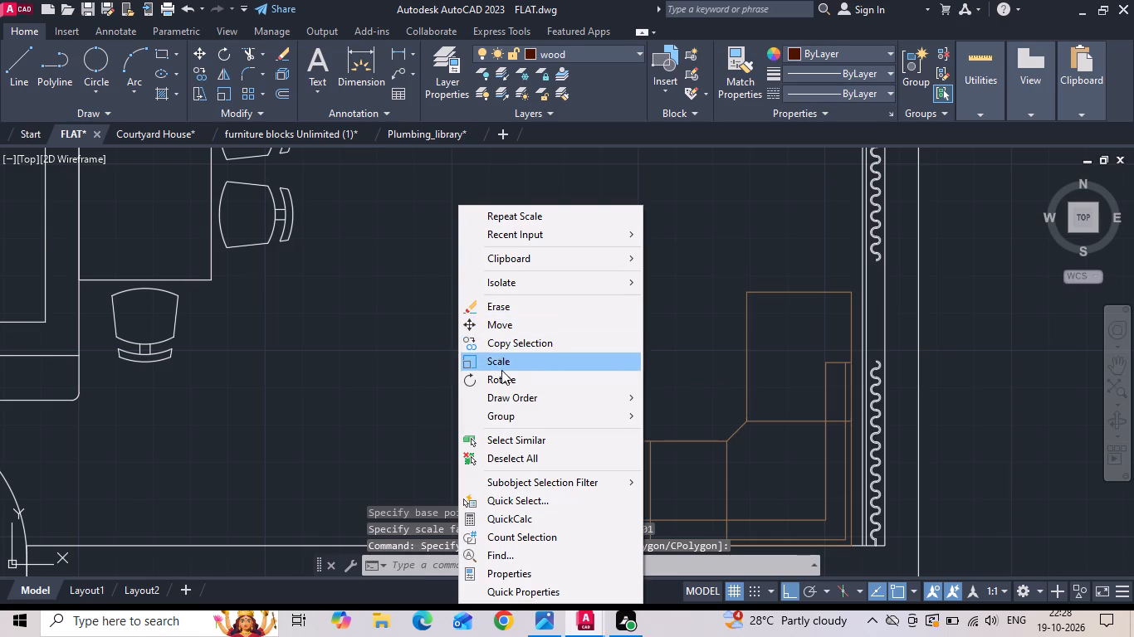
pyautogui.click(501, 377)
pyautogui.click(573, 352)
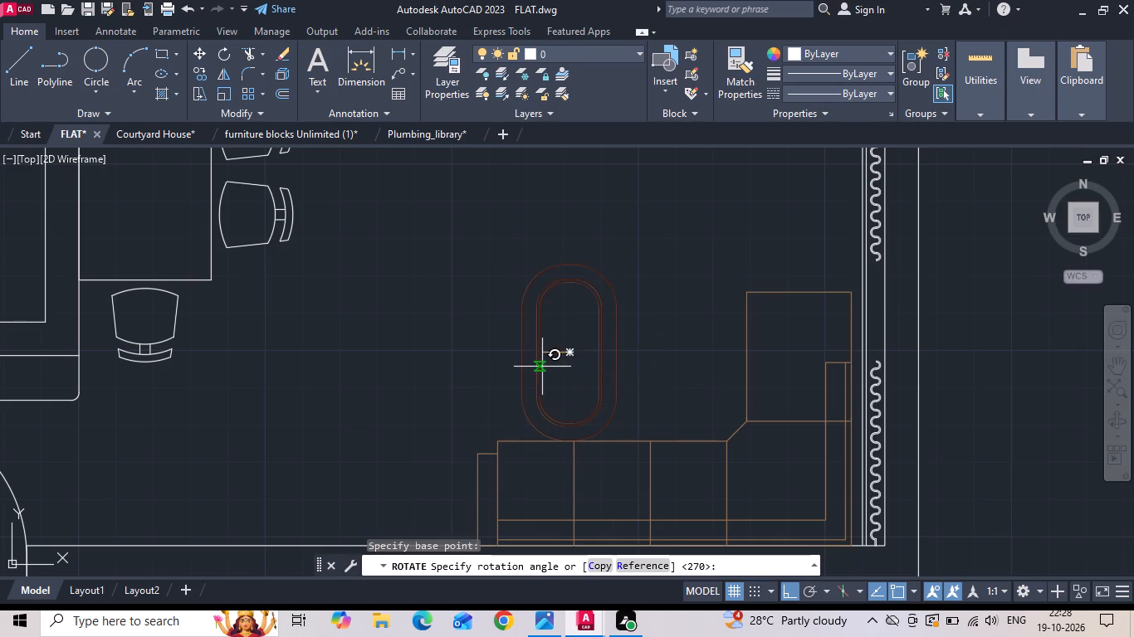
pyautogui.click(584, 371)
# Move the coffee table about 1' horizontally toward the sofa's corner section.
pyautogui.moveTo(653, 284); pyautogui.dragTo(612, 322)
pyautogui.click(547, 352)
pyautogui.rightClick(547, 352)
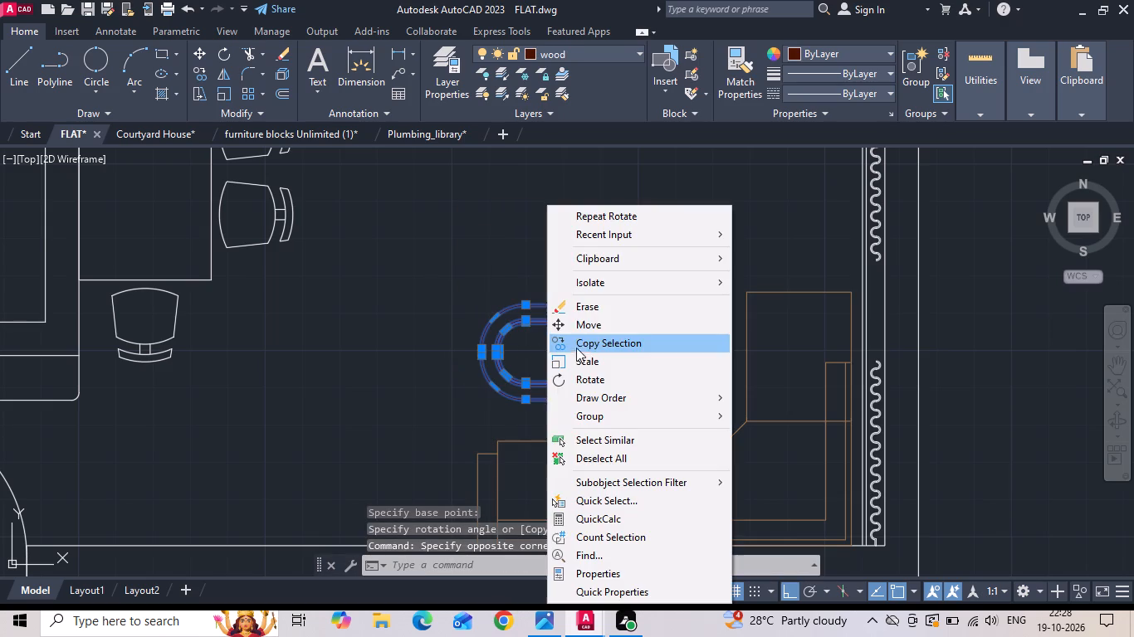
pyautogui.click(589, 328)
pyautogui.moveTo(643, 294); pyautogui.dragTo(679, 288)
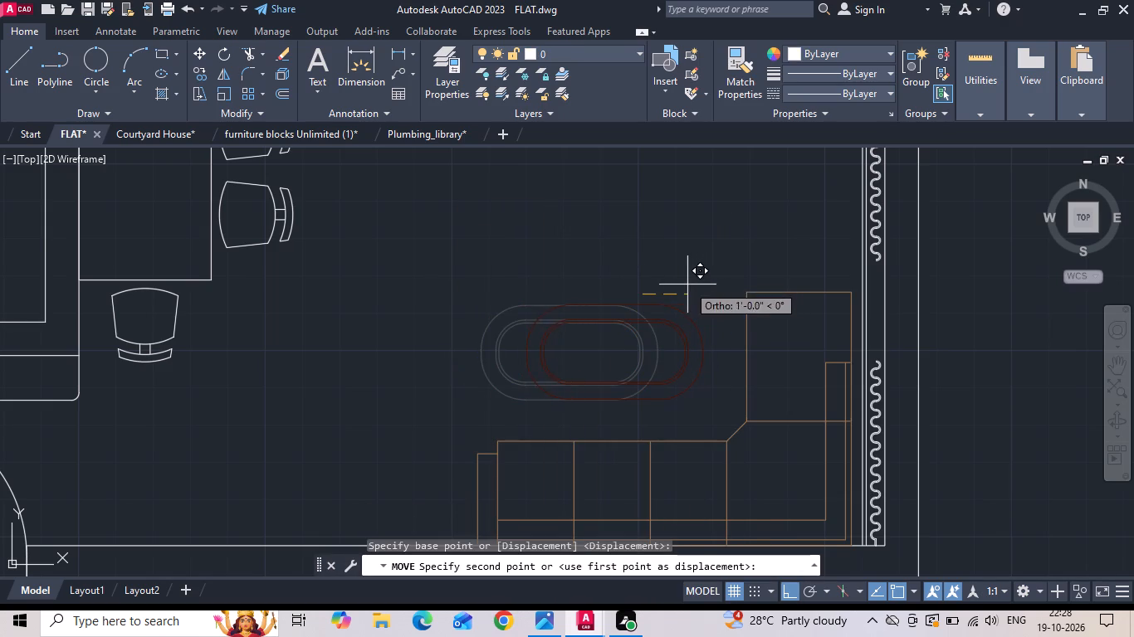
pyautogui.click(687, 284)
# Draw a 2'9" by 1'3" rectangle for the mandir in the empty space between the reference image and the plan.
pyautogui.scroll(-4, 609, 318)
pyautogui.moveTo(565, 353); pyautogui.dragTo(662, 354, button='middle')
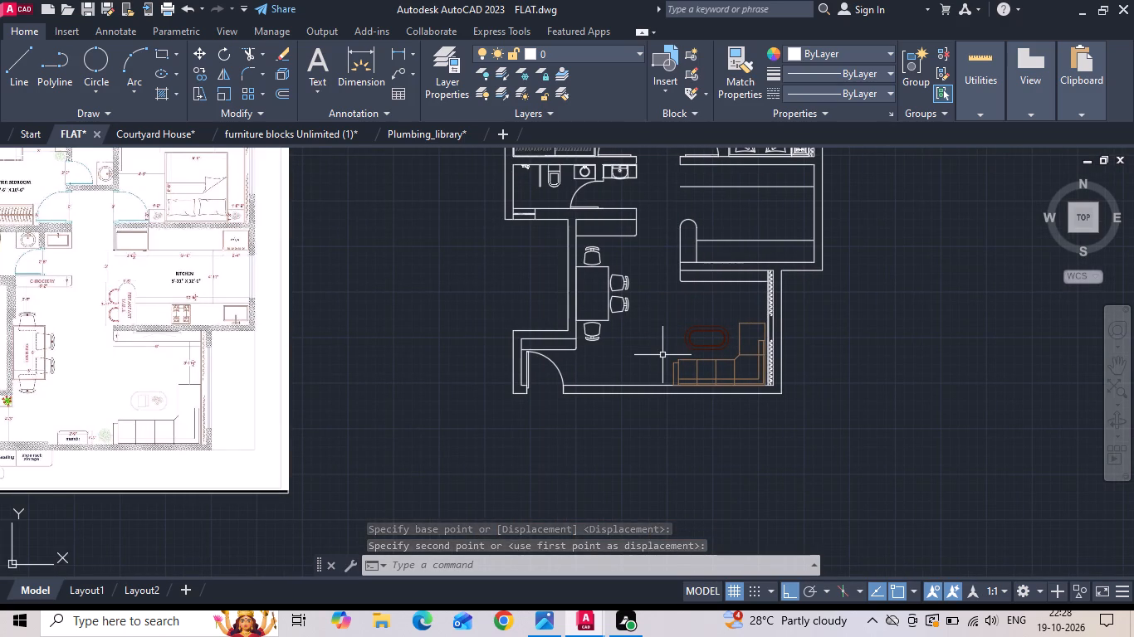
pyautogui.scroll(3, 21, 437)
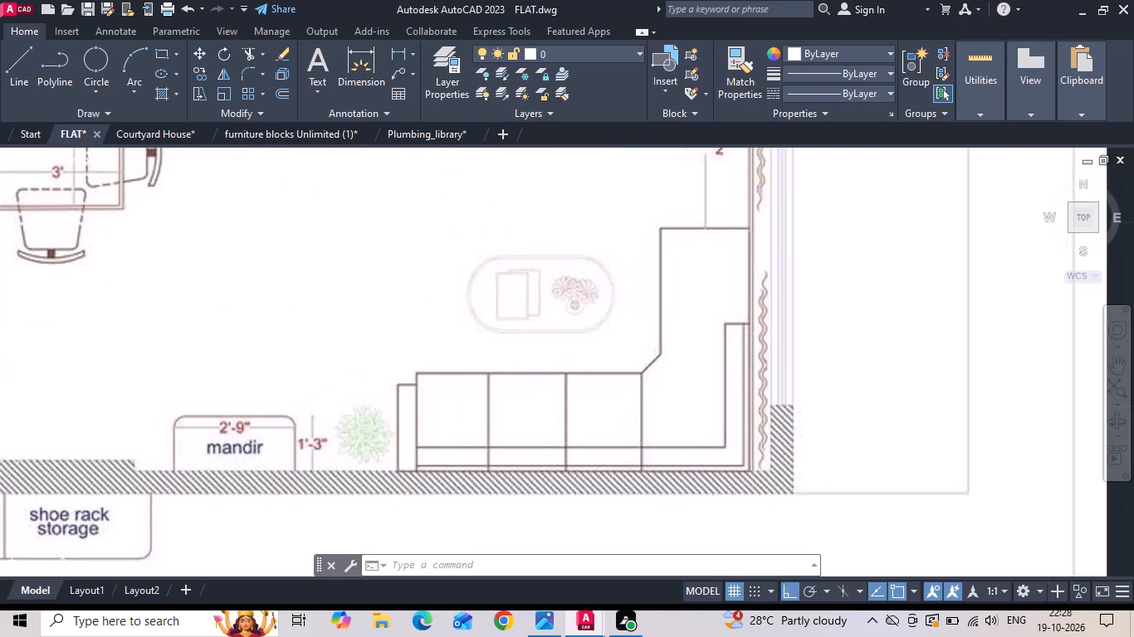
pyautogui.scroll(-2, 168, 338)
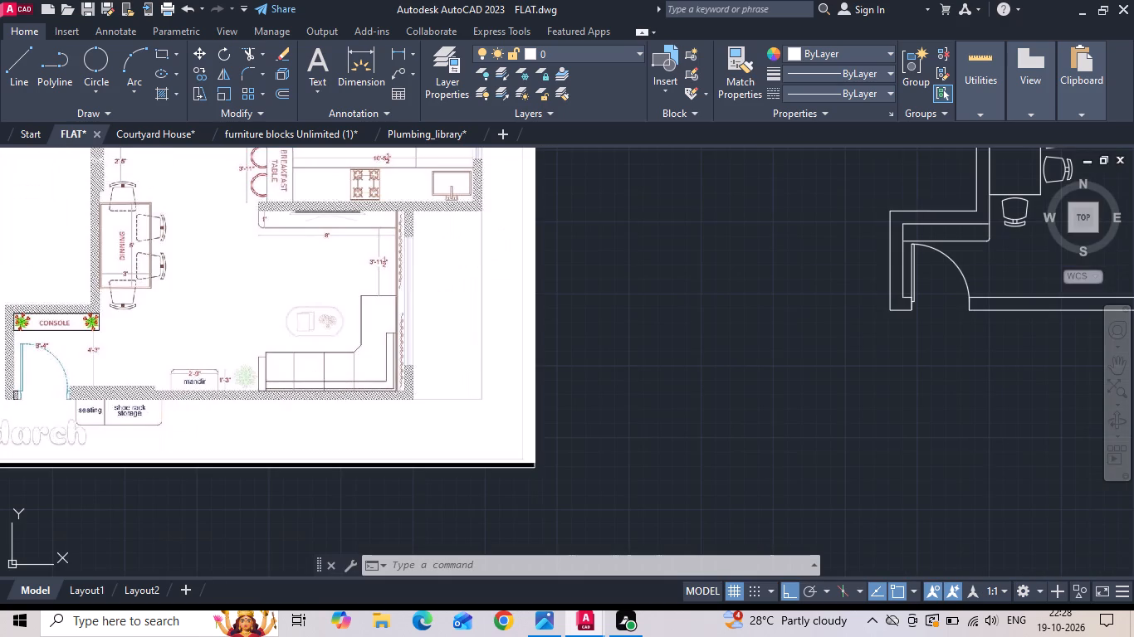
pyautogui.write('rec')
pyautogui.press('space')
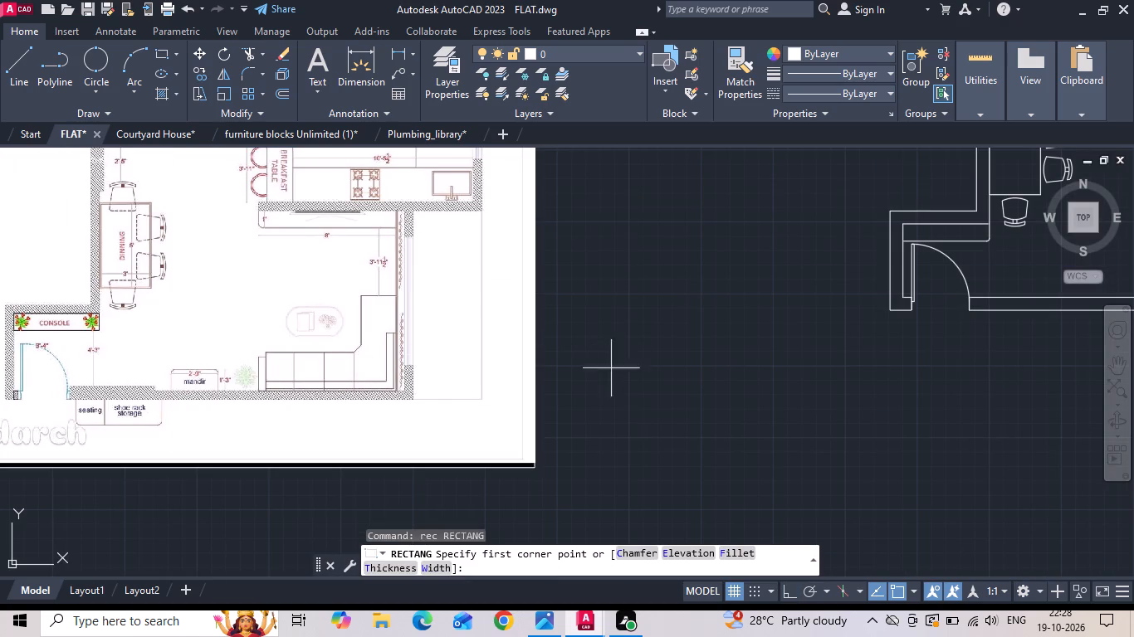
pyautogui.moveTo(601, 408); pyautogui.dragTo(664, 353)
pyautogui.write("d 2'9")
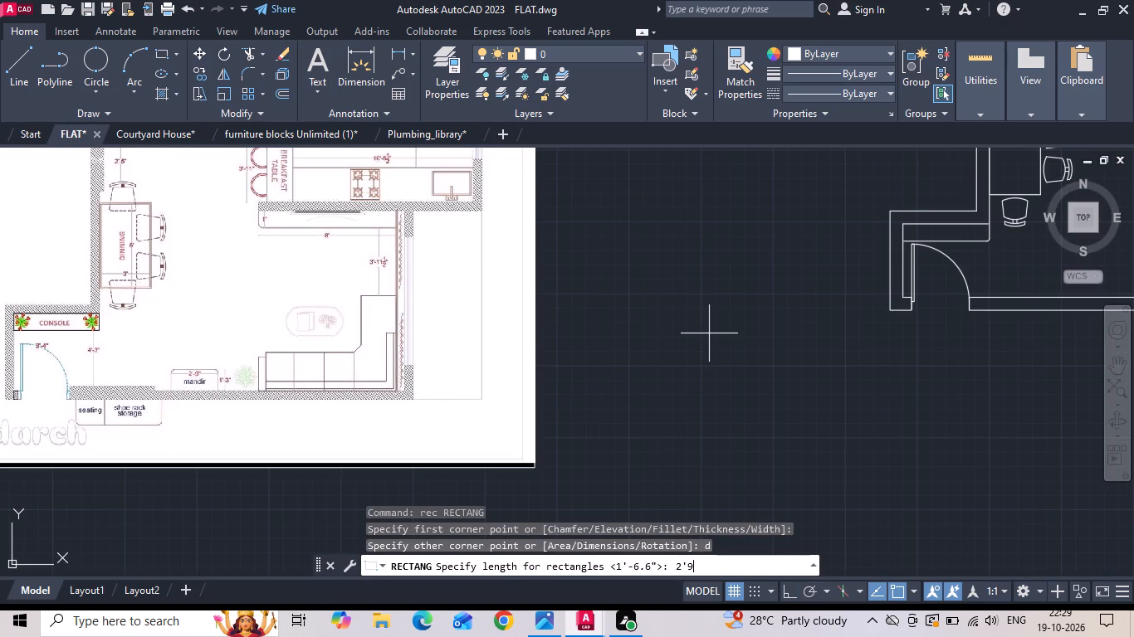
pyautogui.press('Return')
pyautogui.write("1'3")
pyautogui.press('Return')
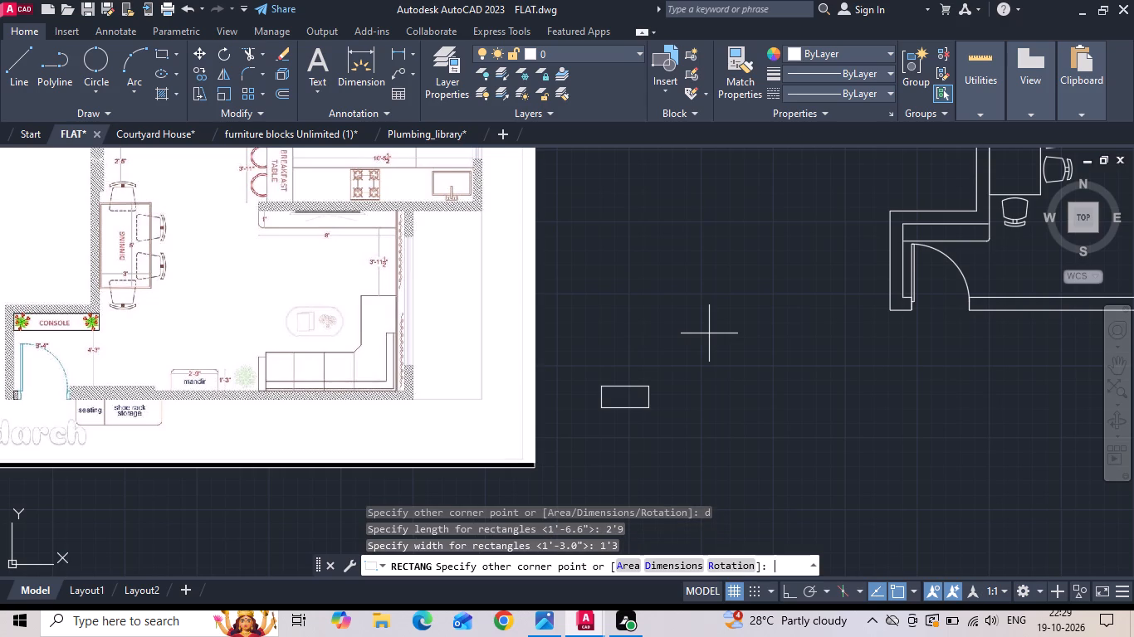
pyautogui.click(710, 333)
# Fillet the two upper corners of the mandir rectangle with a 2" radius.
pyautogui.scroll(3, 610, 434)
pyautogui.press('f')
pyautogui.press('space')
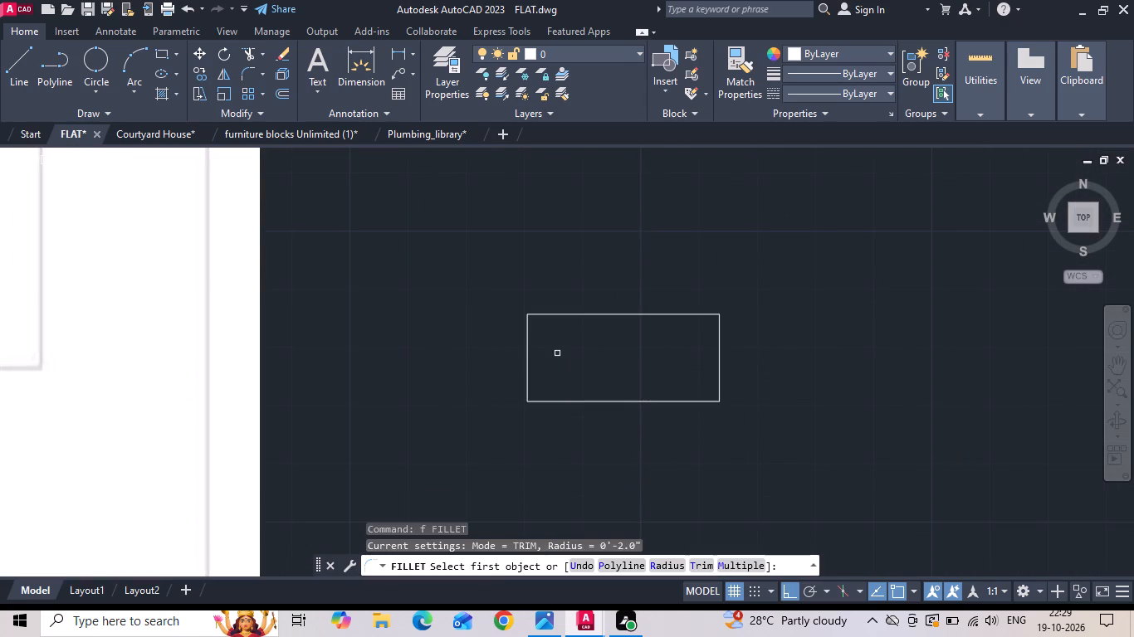
pyautogui.write('r 2')
pyautogui.press('space')
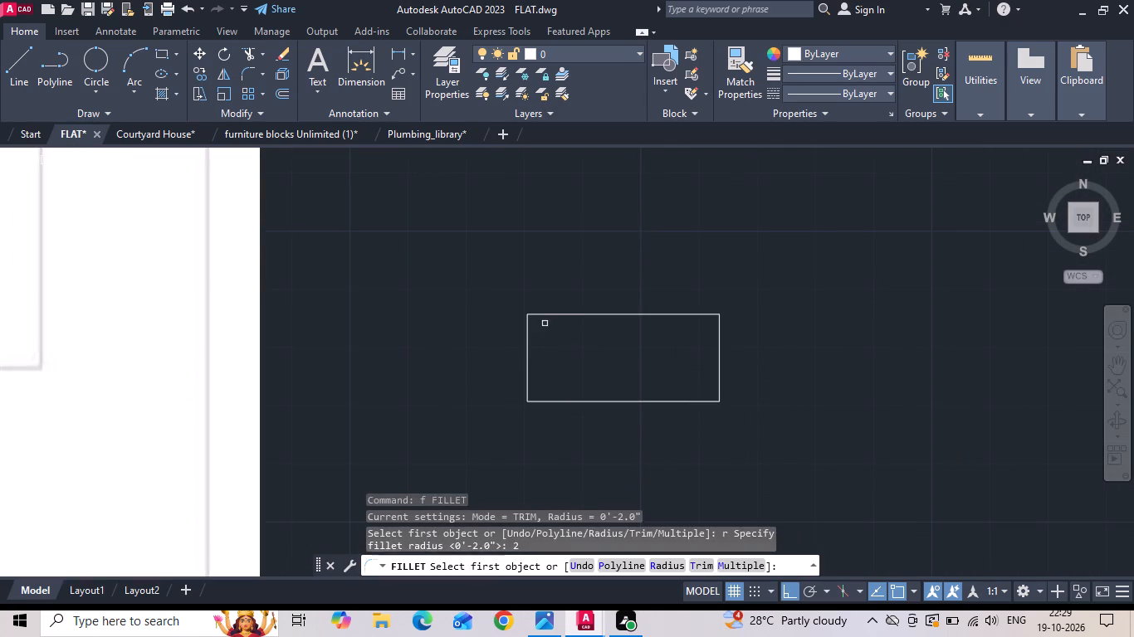
pyautogui.click(543, 316)
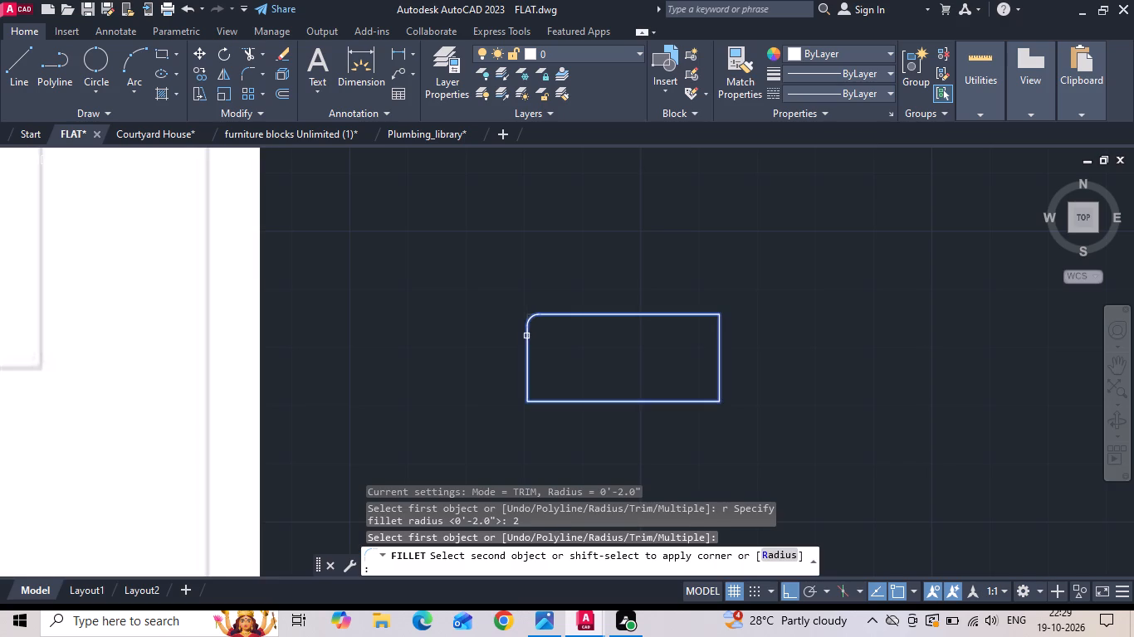
pyautogui.click(526, 336)
pyautogui.press('space')
pyautogui.click(667, 314)
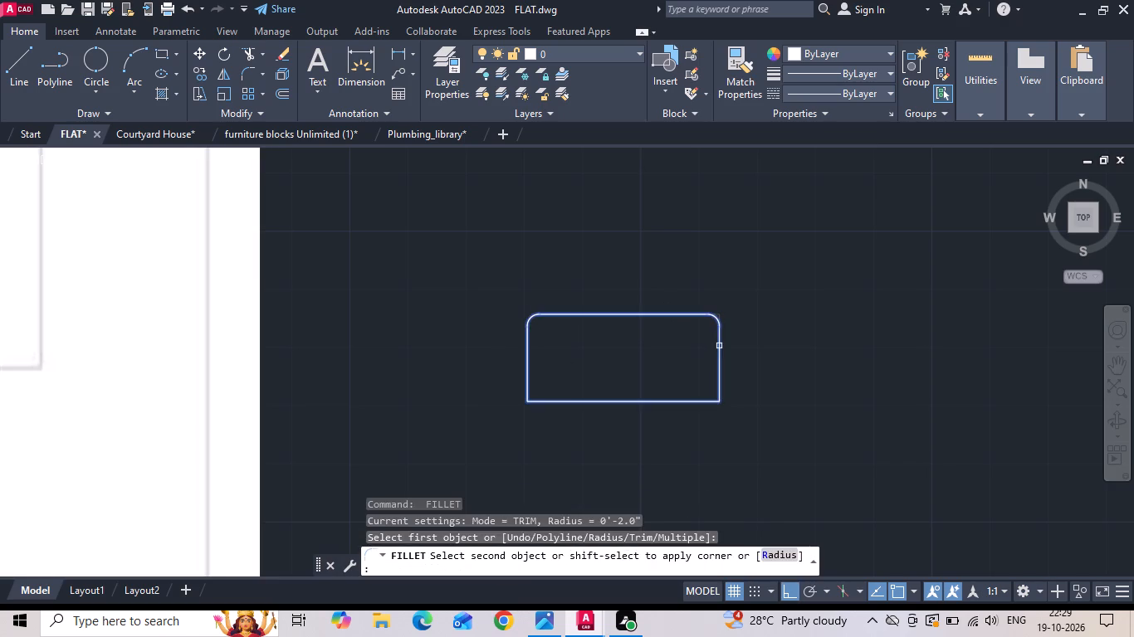
pyautogui.click(719, 346)
pyautogui.press('Escape')
# Move the mandir by the midpoint of its square-cornered long side onto the living room's lower wall, between the entrance door and the sofa.
pyautogui.moveTo(745, 294); pyautogui.dragTo(680, 348)
pyautogui.click(421, 478)
pyautogui.rightClick(435, 391)
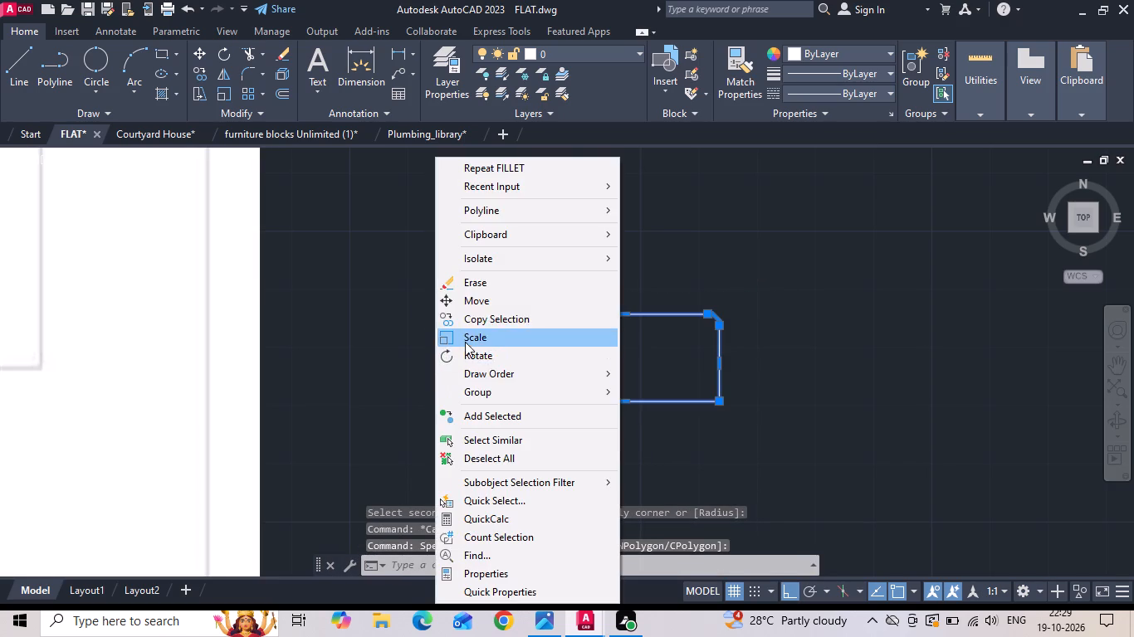
pyautogui.click(478, 301)
pyautogui.click(627, 403)
pyautogui.scroll(-3, 625, 403)
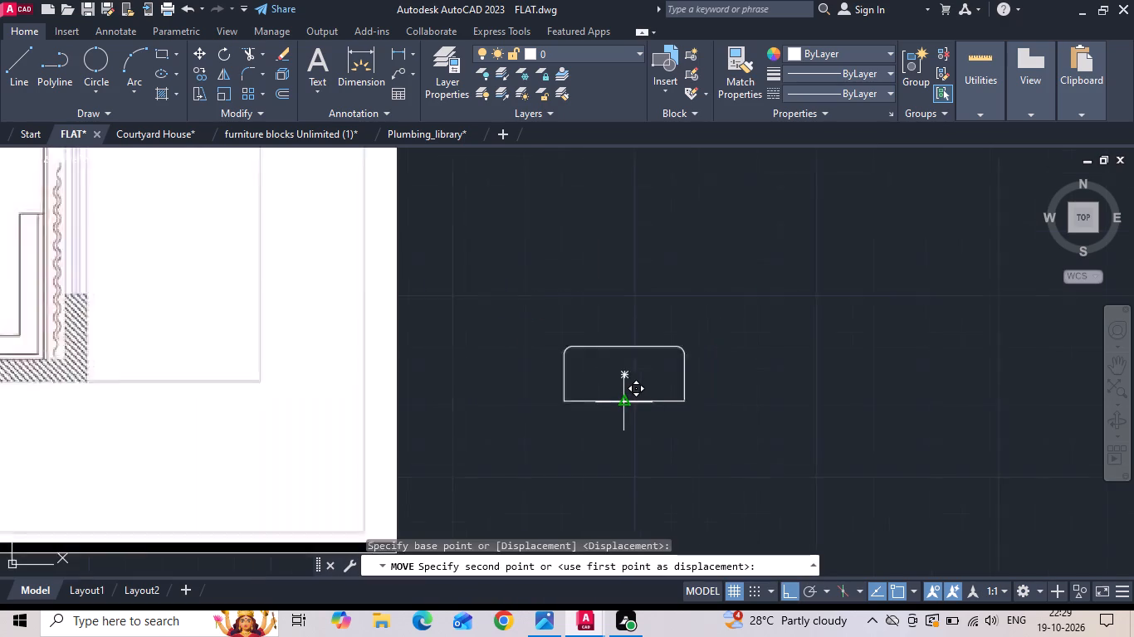
pyautogui.scroll(-2, 468, 331)
pyautogui.scroll(3, 680, 309)
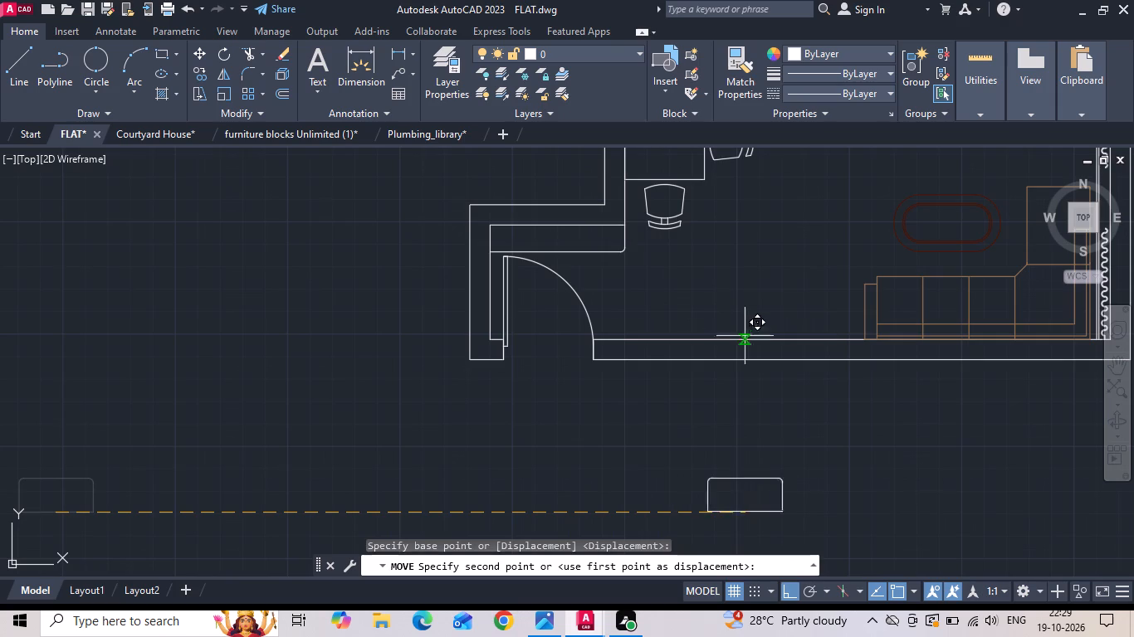
pyautogui.click(794, 338)
pyautogui.scroll(-2, 632, 339)
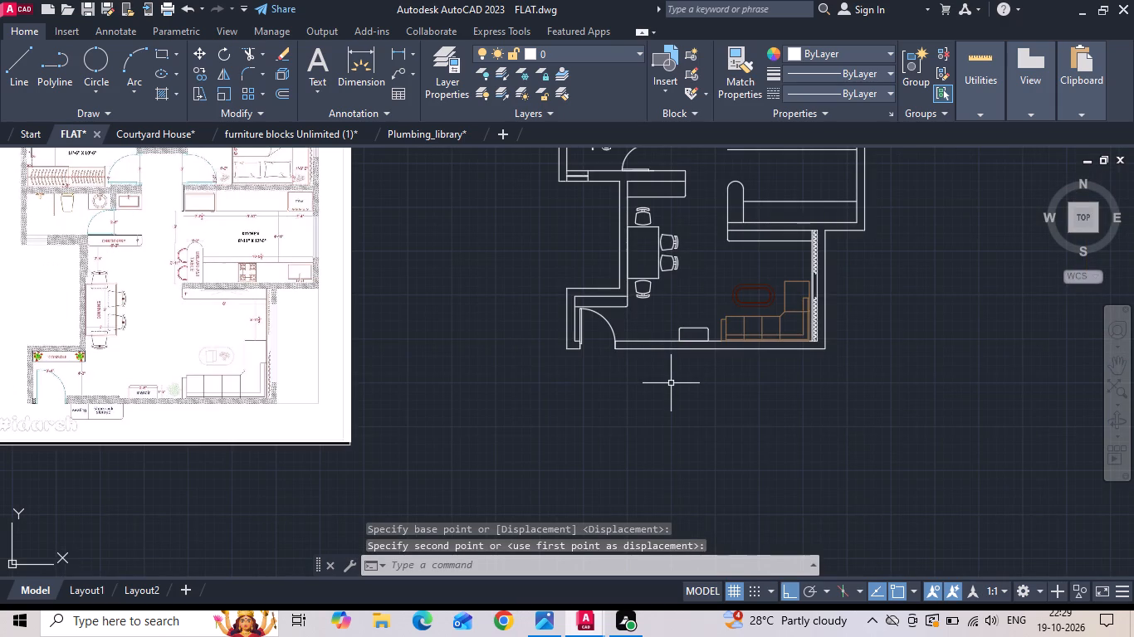
pyautogui.press('Escape')
# Save the FLAT drawing.
pyautogui.hotkey('ctrl', 's')
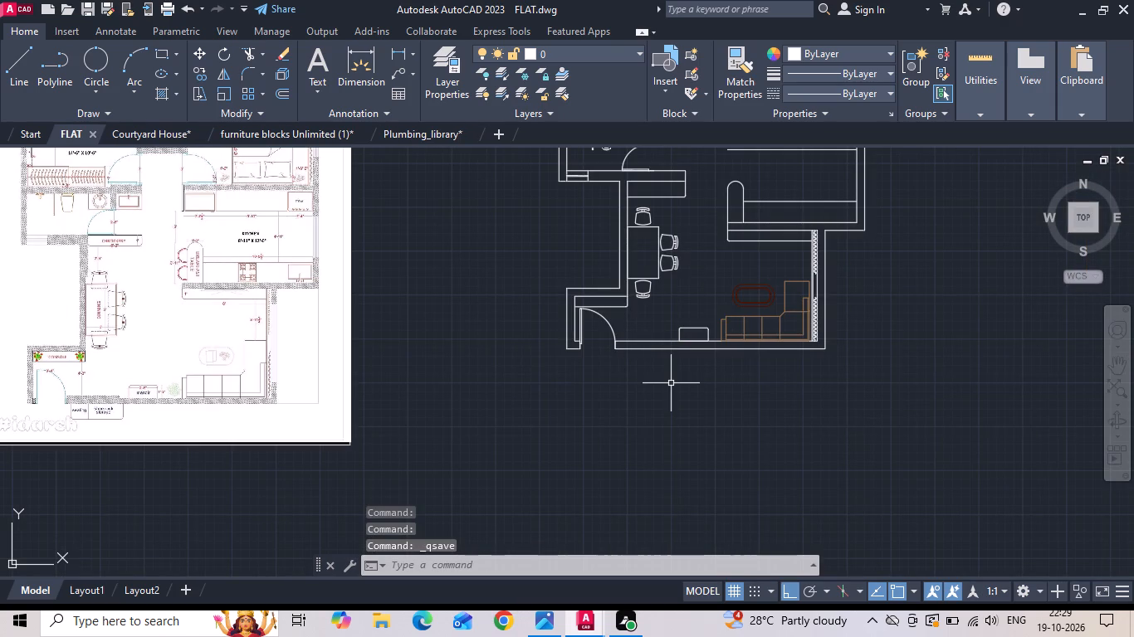
# From DesignCenter's Kitchens.dwg blocks, insert the Dishwasher, the 30 in top-view Range-Oven and the 36 in top-view Refrigerator beside the plan.
pyautogui.scroll(2, 247, 205)
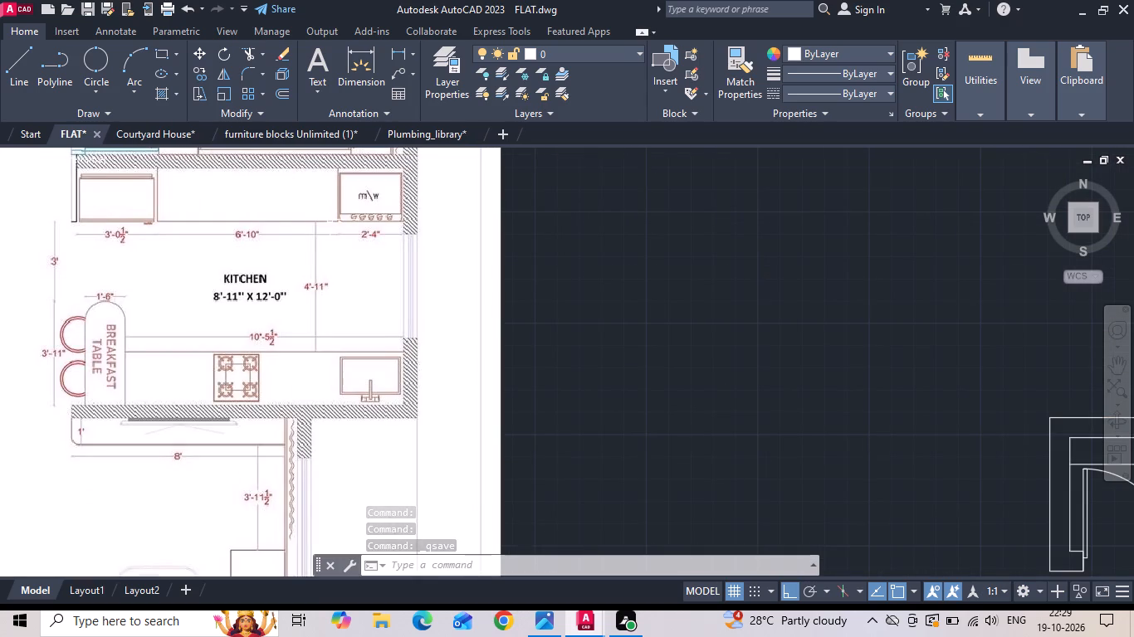
pyautogui.write('dc')
pyautogui.press('space')
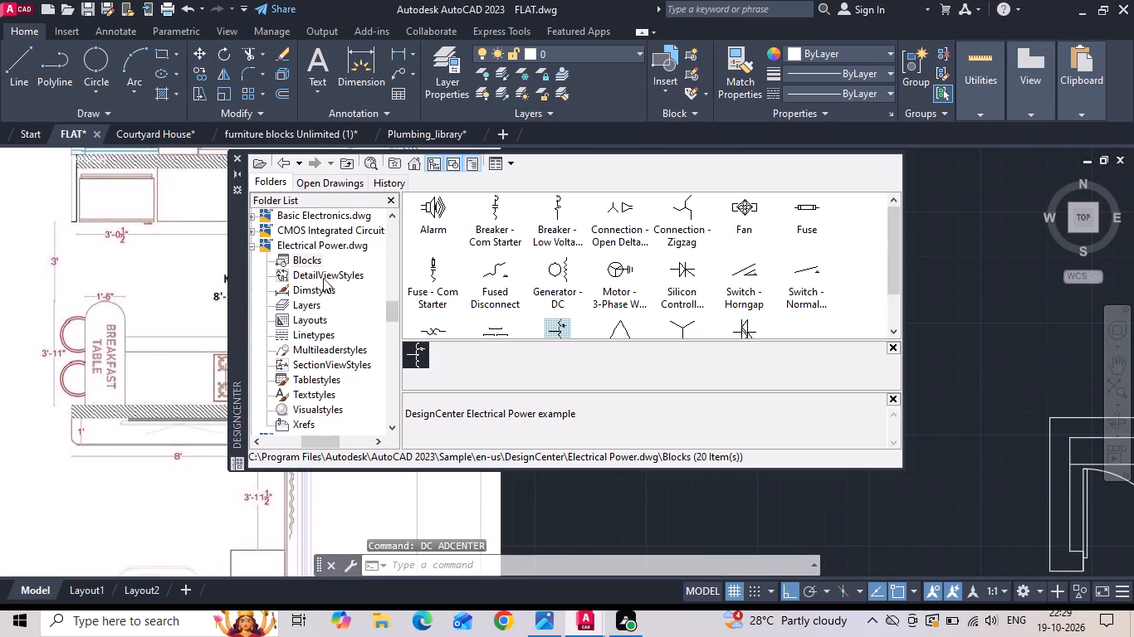
pyautogui.scroll(-3, 315, 338)
pyautogui.doubleClick(319, 391)
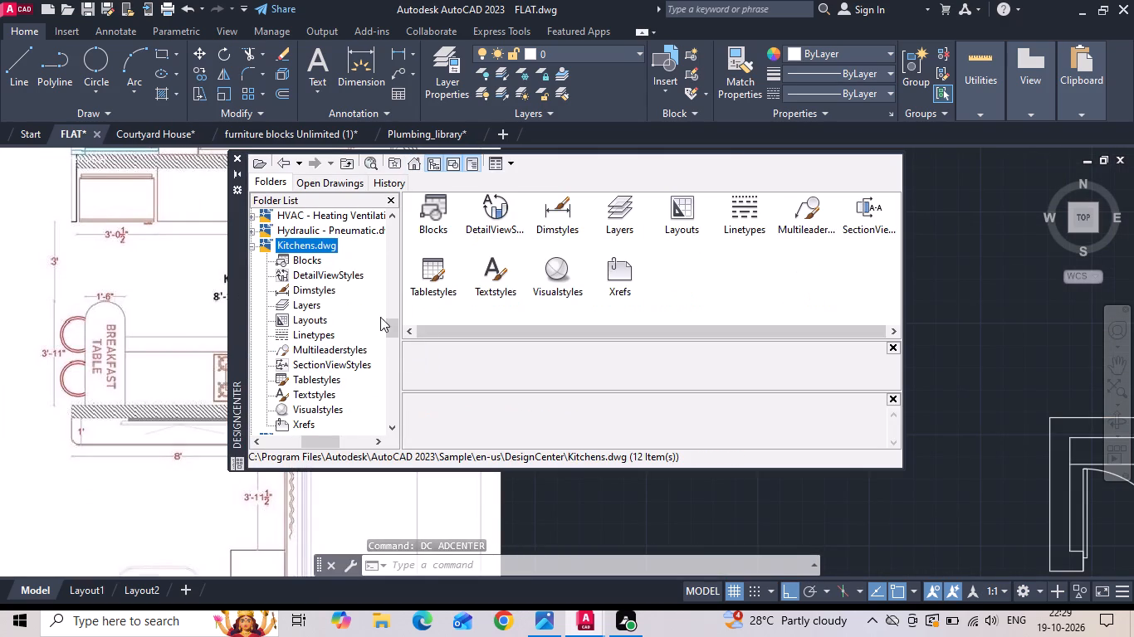
pyautogui.doubleClick(431, 214)
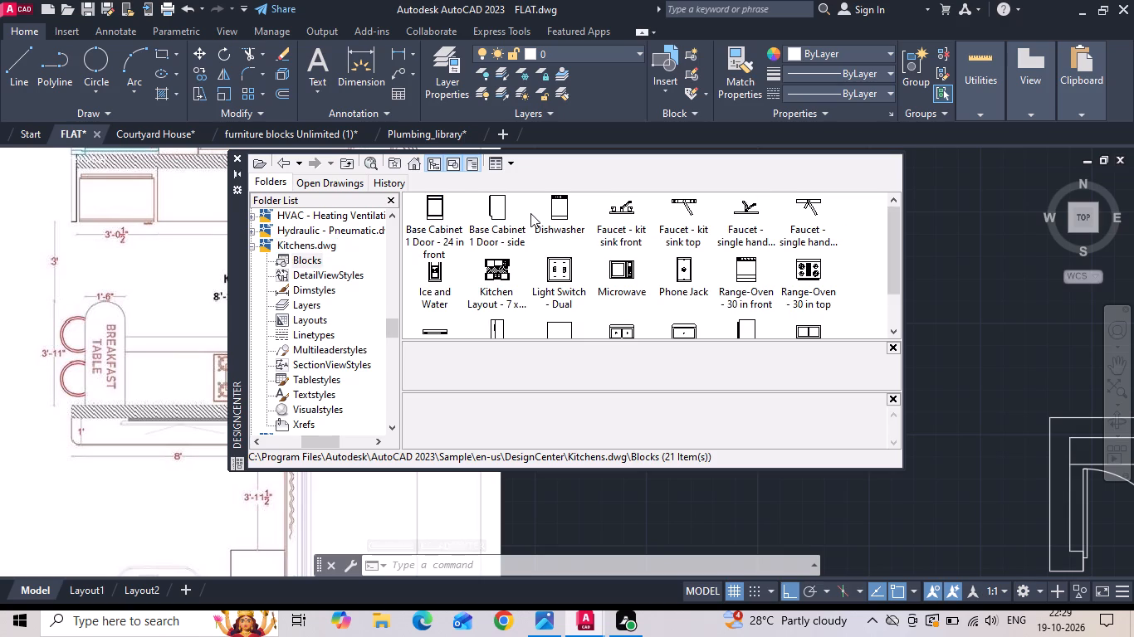
pyautogui.moveTo(552, 208); pyautogui.dragTo(962, 226)
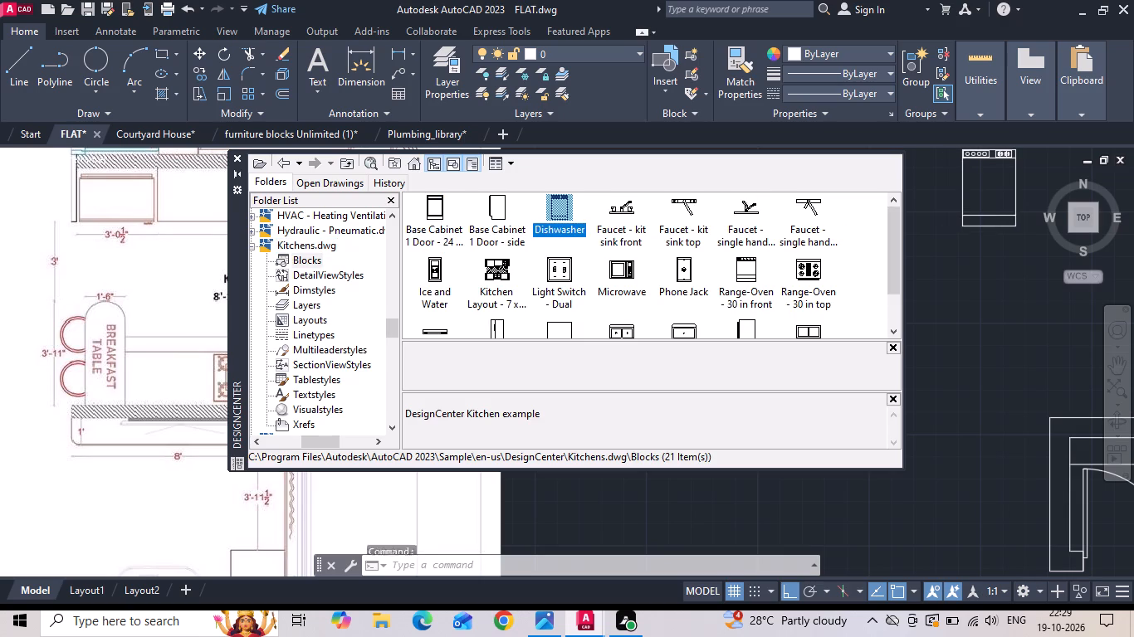
pyautogui.moveTo(962, 226); pyautogui.dragTo(964, 226)
pyautogui.moveTo(818, 277); pyautogui.dragTo(948, 301)
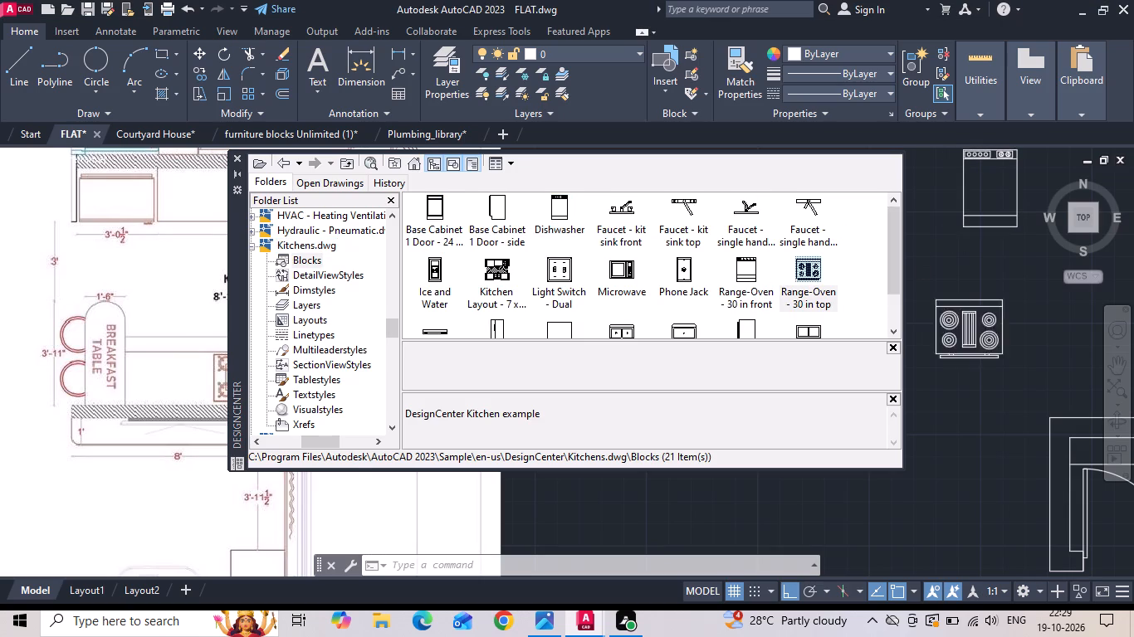
pyautogui.moveTo(948, 301); pyautogui.dragTo(1009, 301)
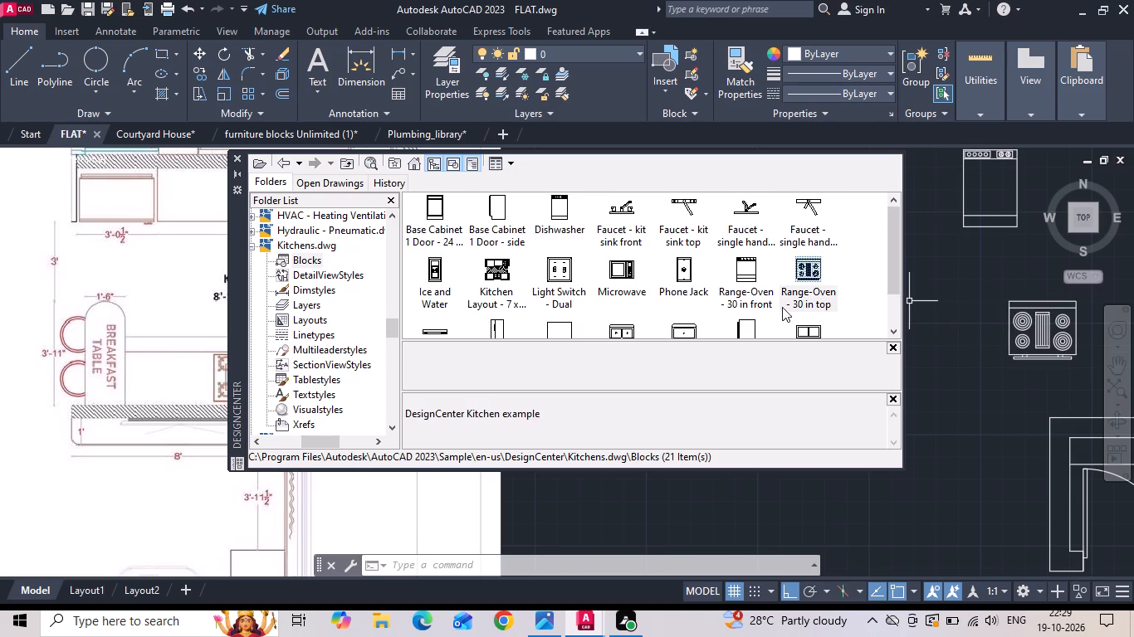
pyautogui.scroll(-2, 715, 311)
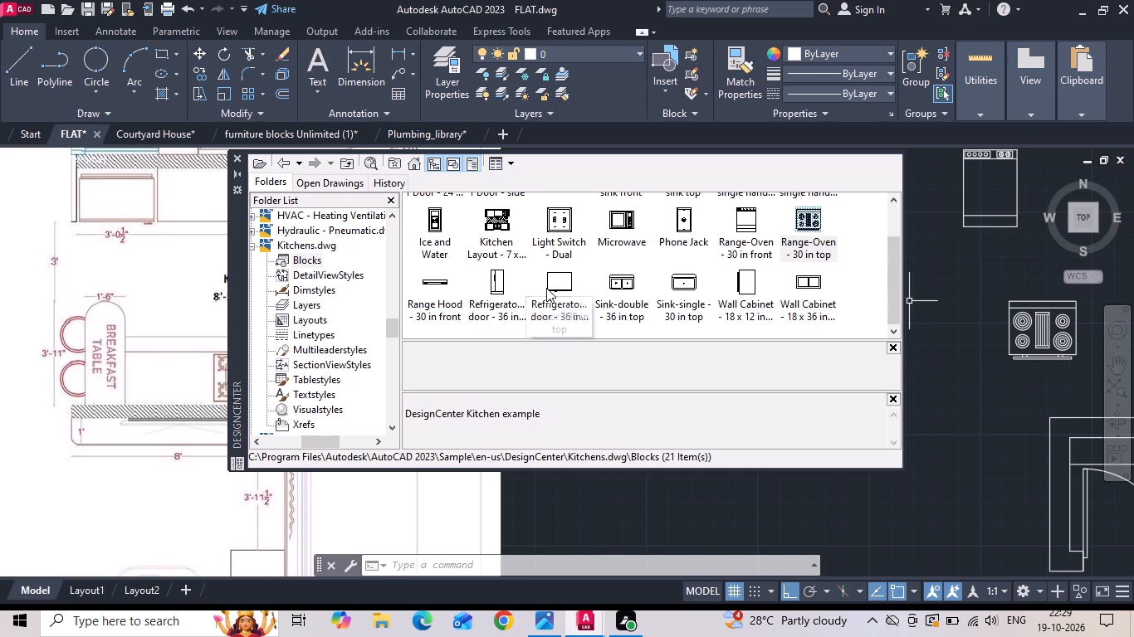
pyautogui.moveTo(546, 288); pyautogui.dragTo(947, 275)
pyautogui.click(947, 275)
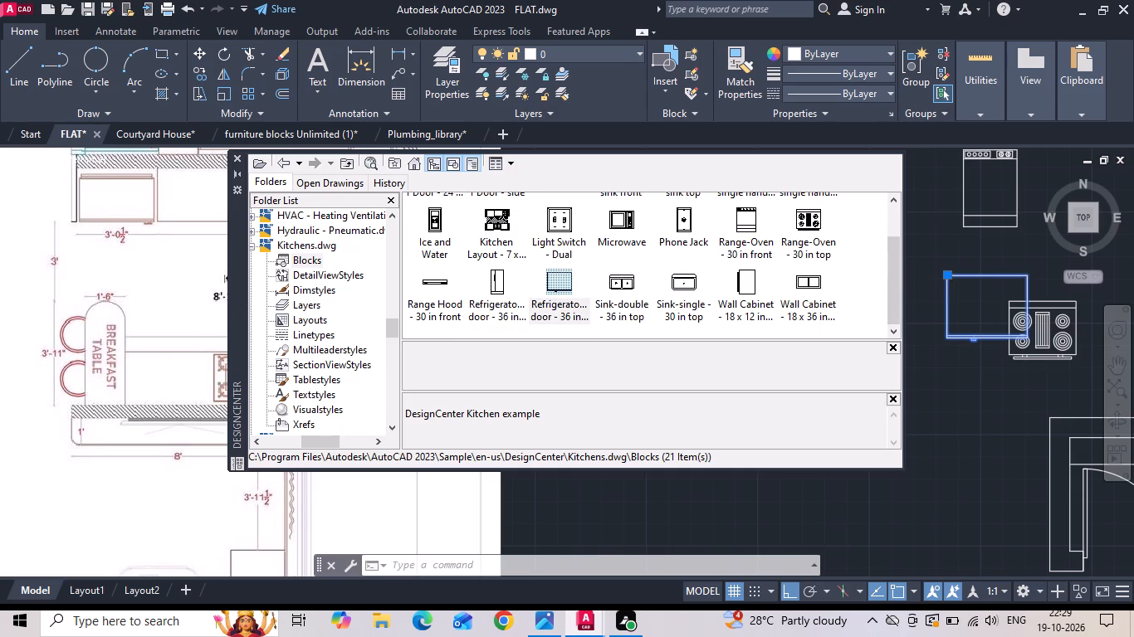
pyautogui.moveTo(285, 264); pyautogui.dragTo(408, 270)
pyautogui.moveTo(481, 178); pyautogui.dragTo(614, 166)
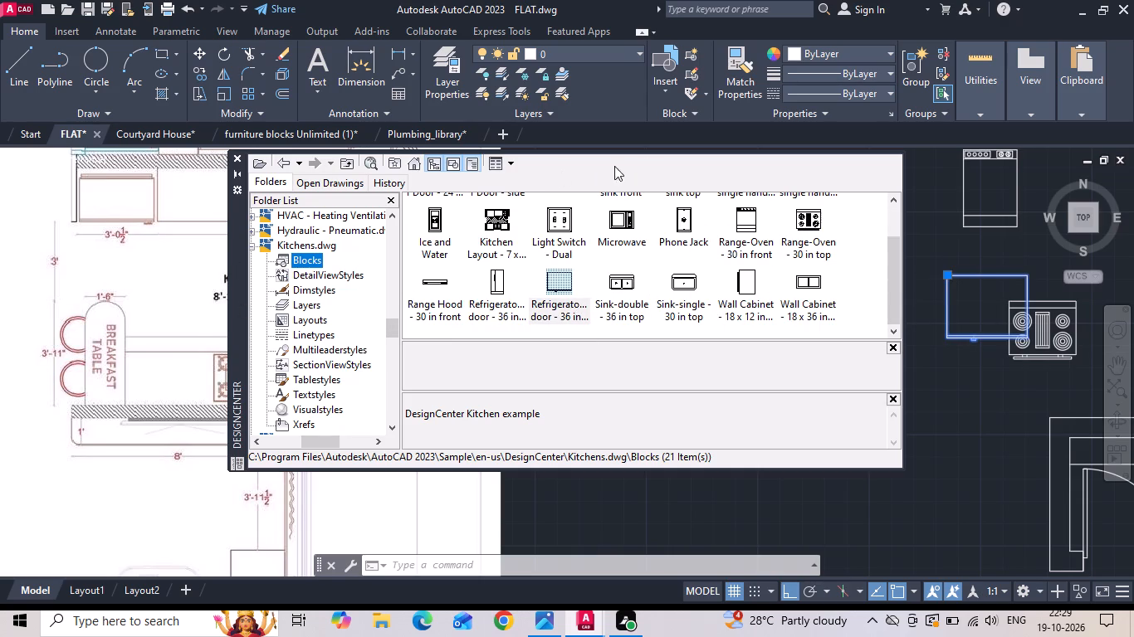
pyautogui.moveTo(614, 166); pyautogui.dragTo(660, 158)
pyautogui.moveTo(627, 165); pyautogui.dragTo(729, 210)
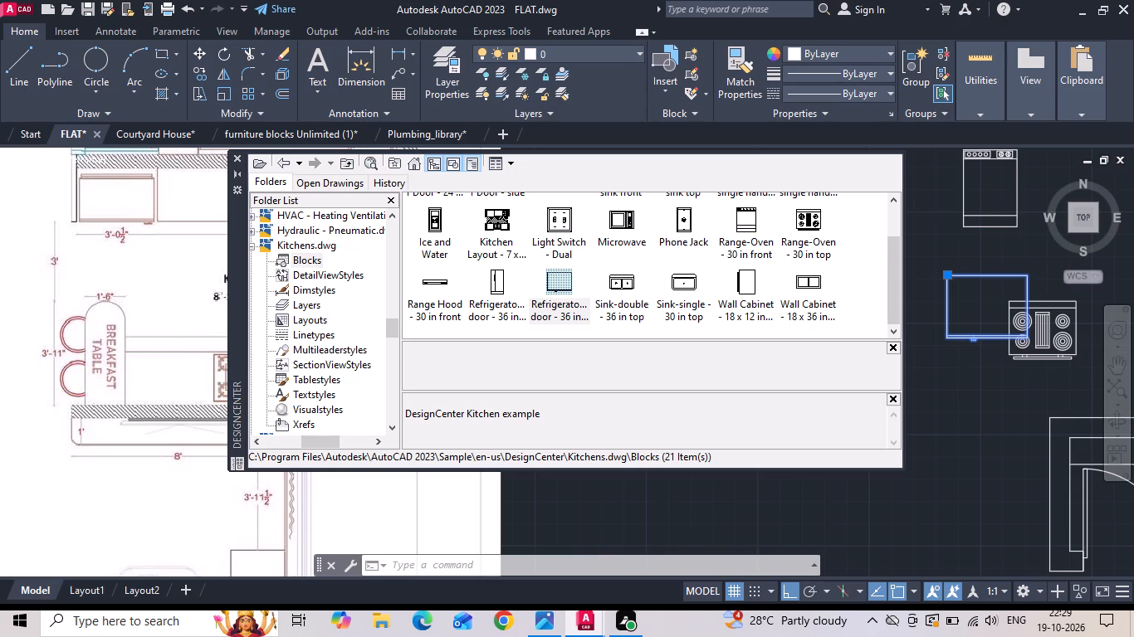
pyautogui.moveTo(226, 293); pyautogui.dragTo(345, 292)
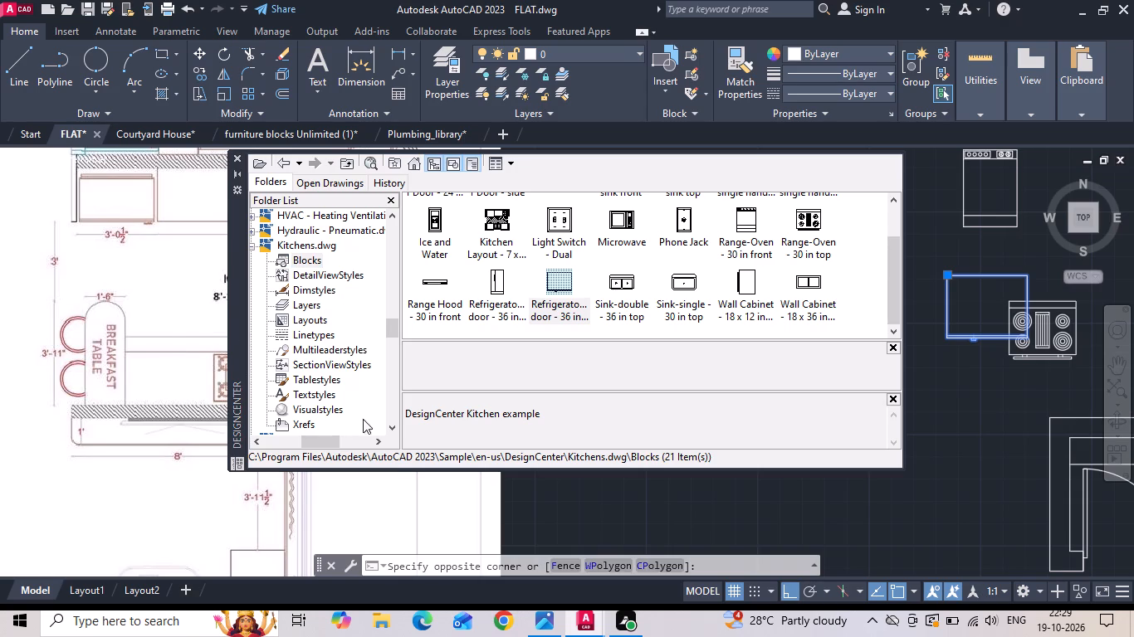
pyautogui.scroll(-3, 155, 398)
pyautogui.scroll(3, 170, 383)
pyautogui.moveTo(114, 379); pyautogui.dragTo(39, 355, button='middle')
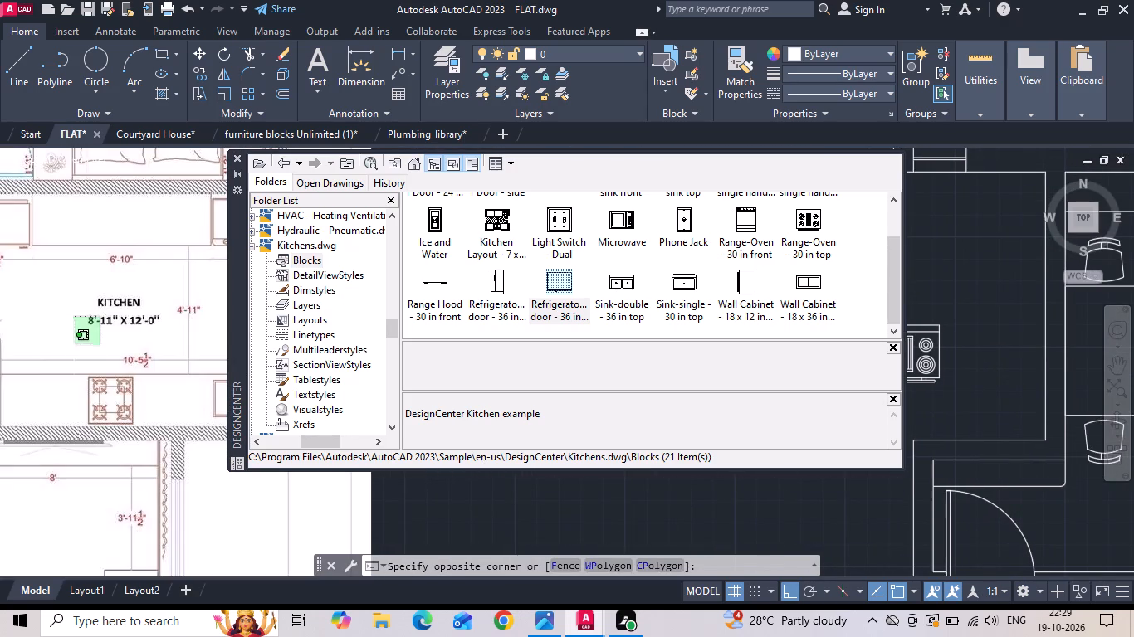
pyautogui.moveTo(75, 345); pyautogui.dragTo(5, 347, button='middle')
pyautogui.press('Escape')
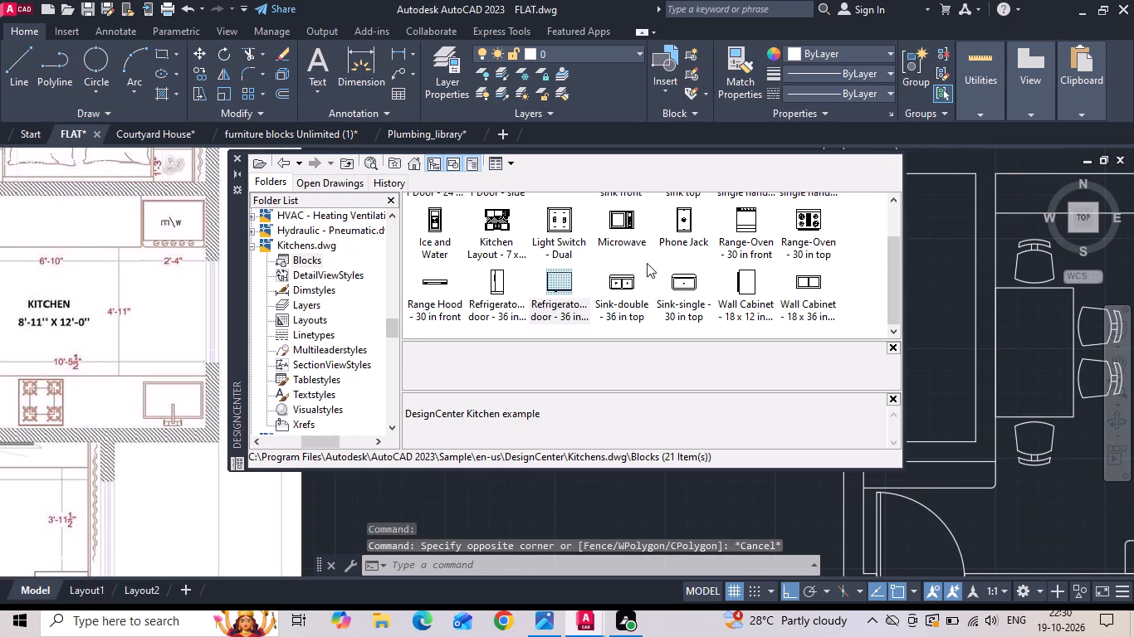
# Insert the Microwave, 30 in front-view Range-Oven, 18 x 12 in Wall Cabinet and a second Dishwasher block near the dining area, then close DesignCenter.
pyautogui.moveTo(621, 223); pyautogui.dragTo(819, 319)
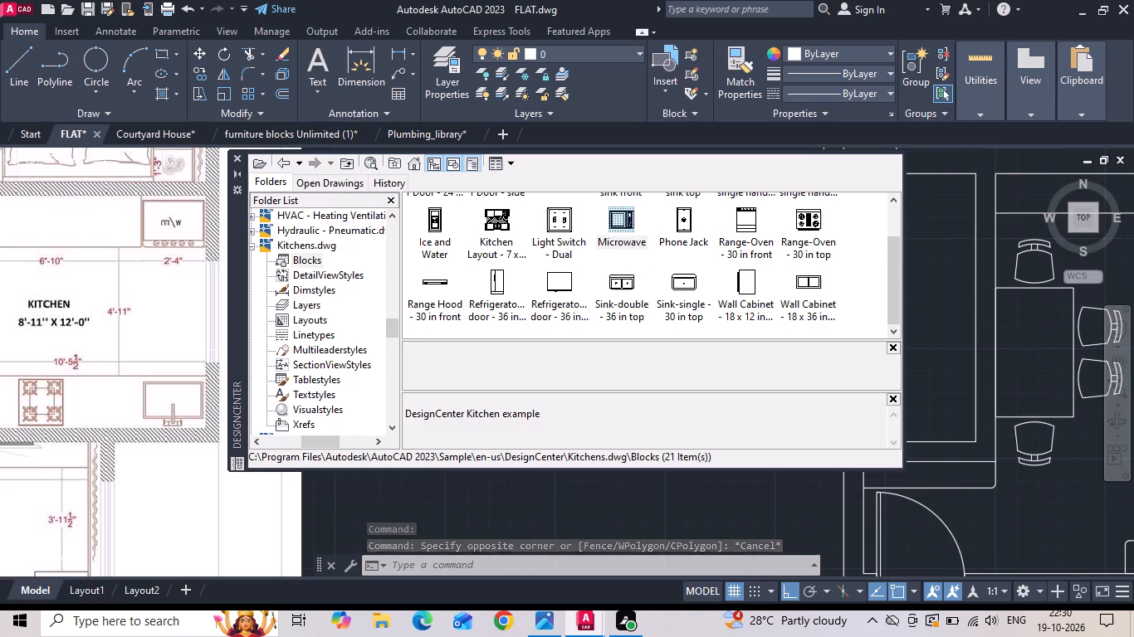
pyautogui.moveTo(819, 319); pyautogui.dragTo(929, 322)
pyautogui.moveTo(755, 229); pyautogui.dragTo(825, 320)
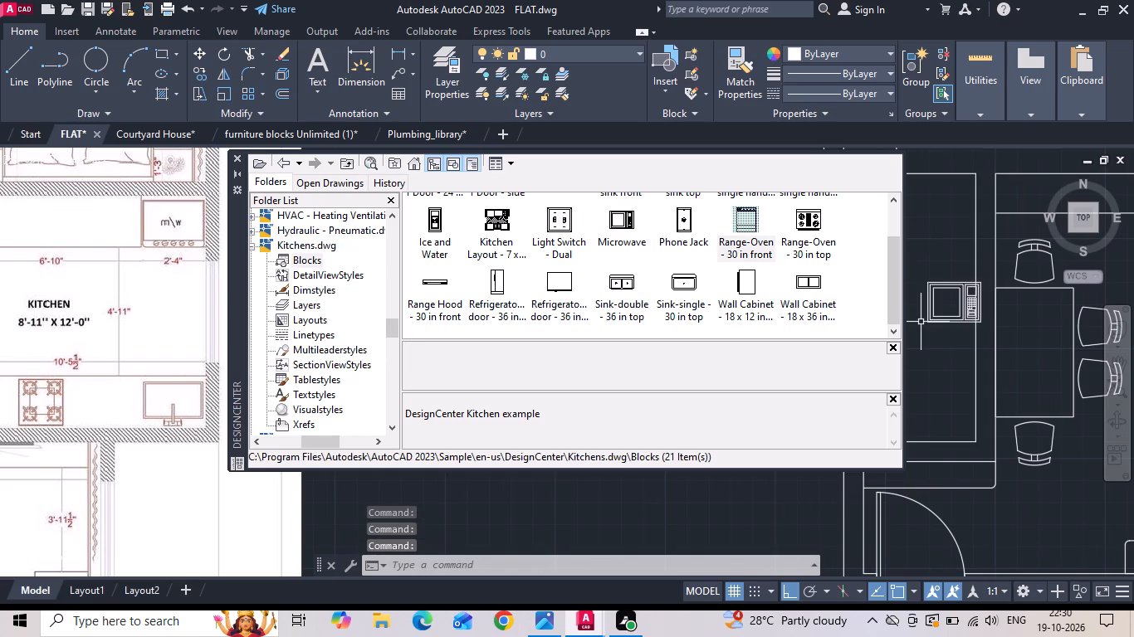
pyautogui.moveTo(825, 320); pyautogui.dragTo(931, 430)
pyautogui.moveTo(906, 314); pyautogui.dragTo(712, 333, button='middle')
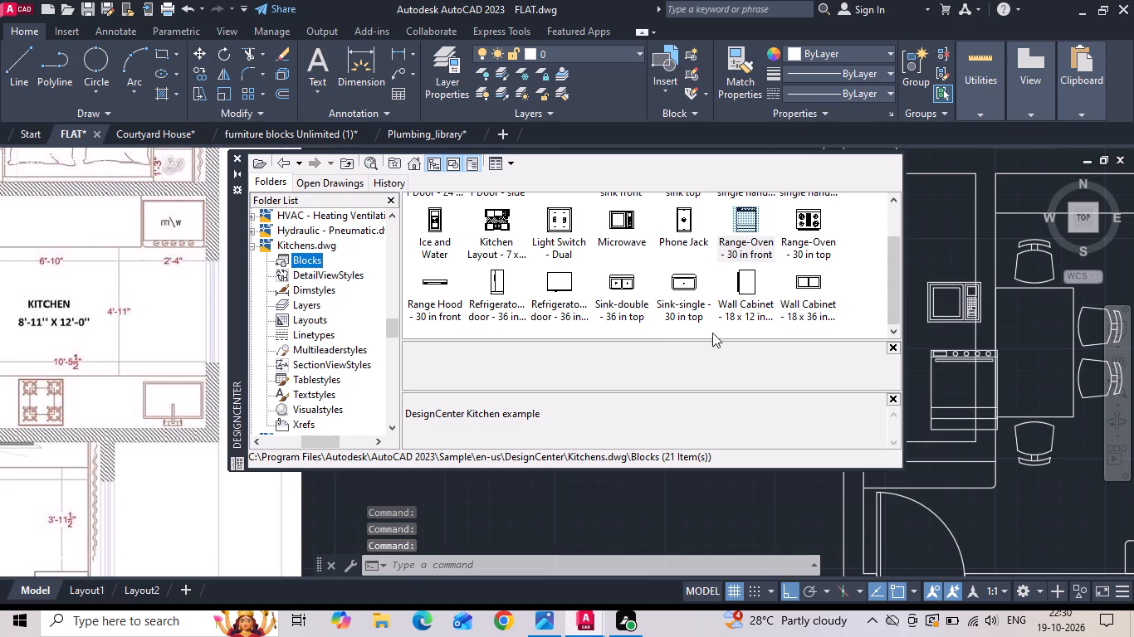
pyautogui.moveTo(712, 333); pyautogui.dragTo(677, 333, button='middle')
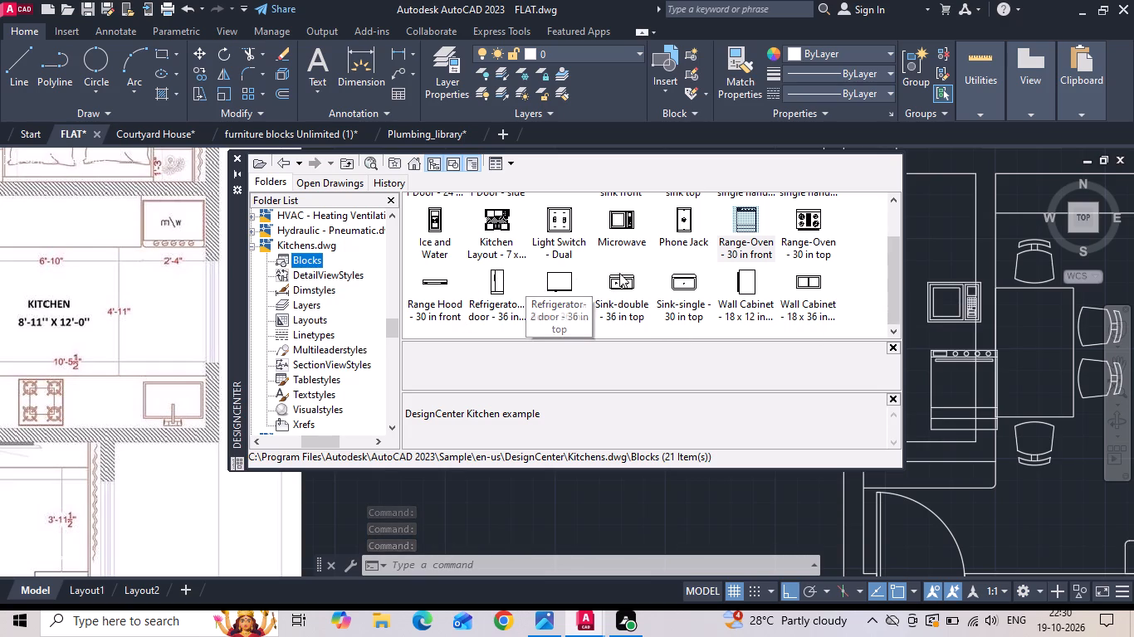
pyautogui.moveTo(750, 282); pyautogui.dragTo(1018, 501)
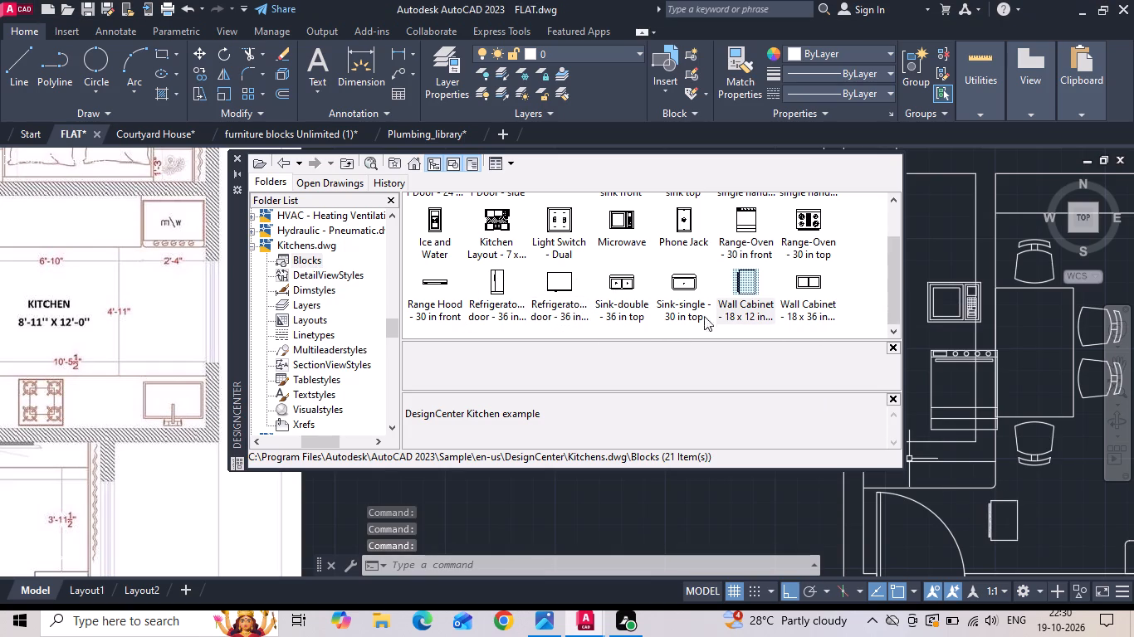
pyautogui.scroll(2, 604, 265)
pyautogui.moveTo(563, 214); pyautogui.dragTo(600, 212)
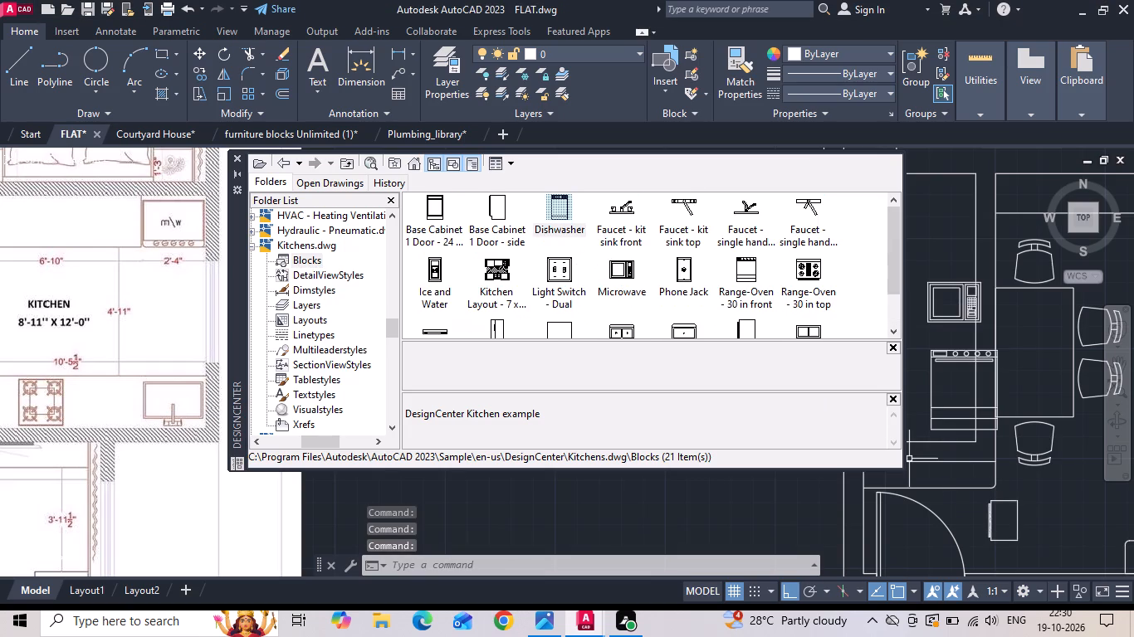
pyautogui.moveTo(600, 212); pyautogui.dragTo(950, 224)
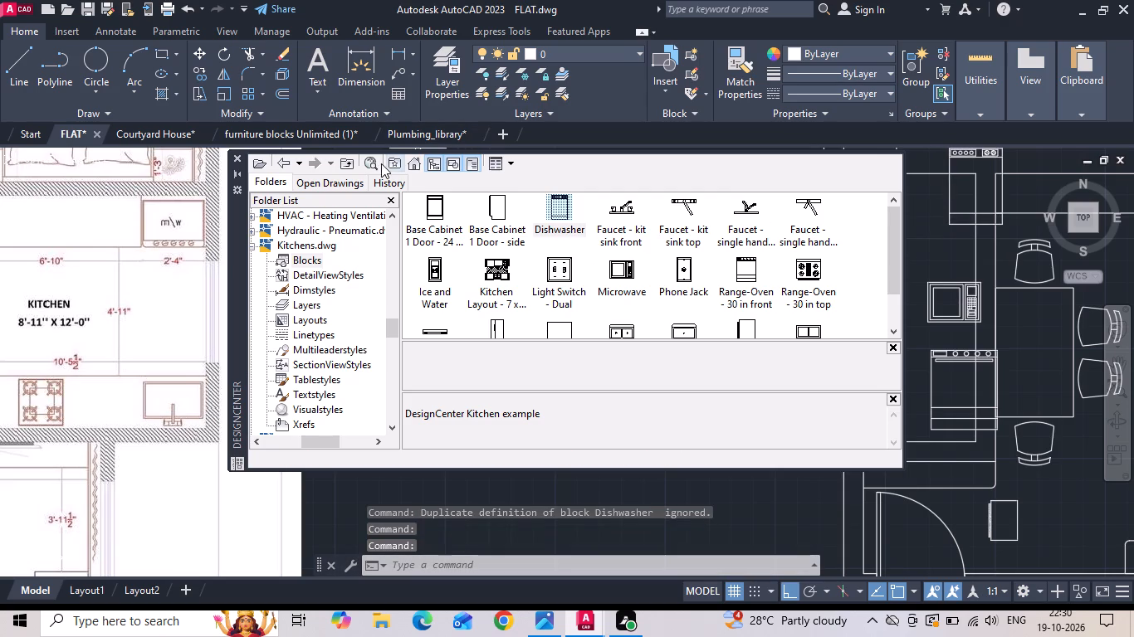
pyautogui.click(235, 158)
# Rotate the top-view range-oven by 180 degrees.
pyautogui.scroll(-2, 174, 275)
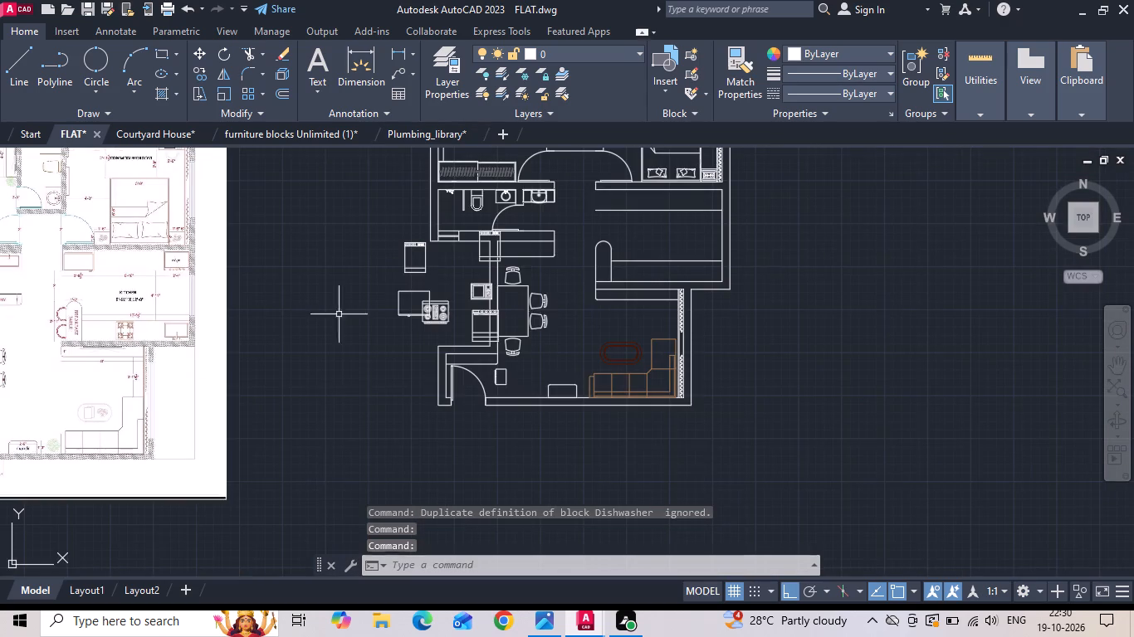
pyautogui.scroll(1, 562, 292)
pyautogui.click(375, 317)
pyautogui.rightClick(375, 318)
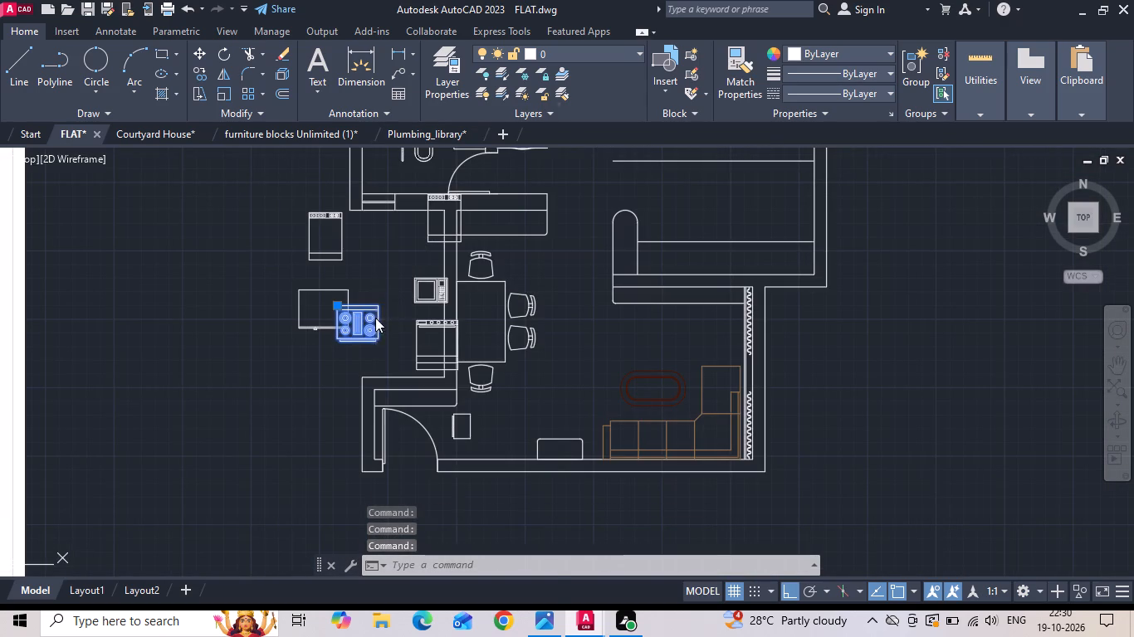
pyautogui.scroll(4, 379, 314)
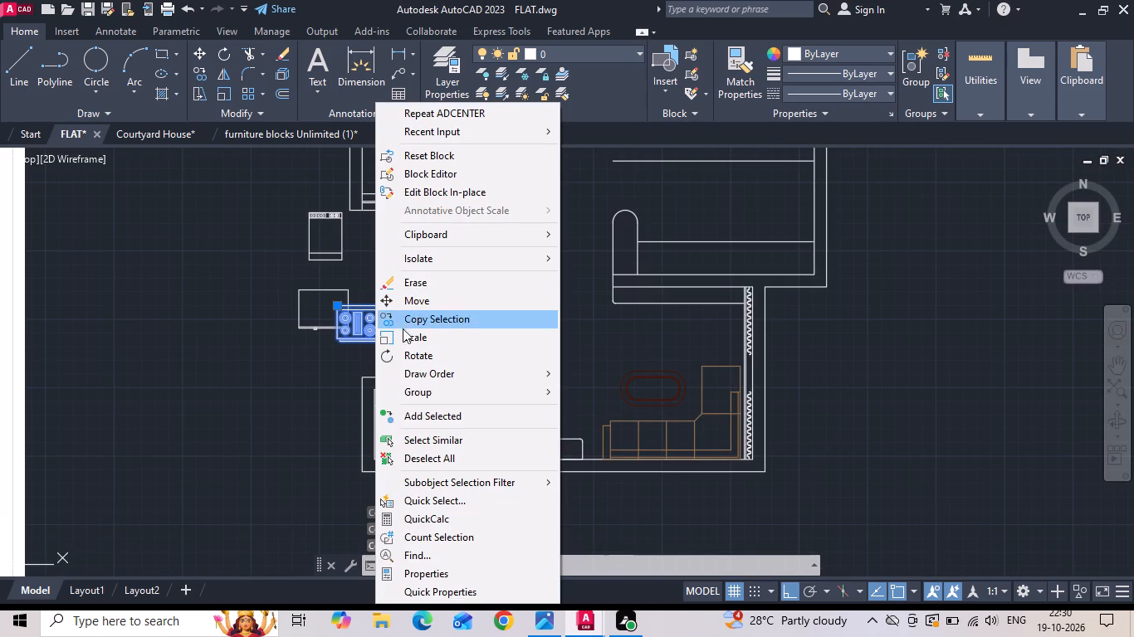
pyautogui.click(402, 352)
pyautogui.scroll(3, 332, 325)
pyautogui.moveTo(508, 224); pyautogui.dragTo(513, 244)
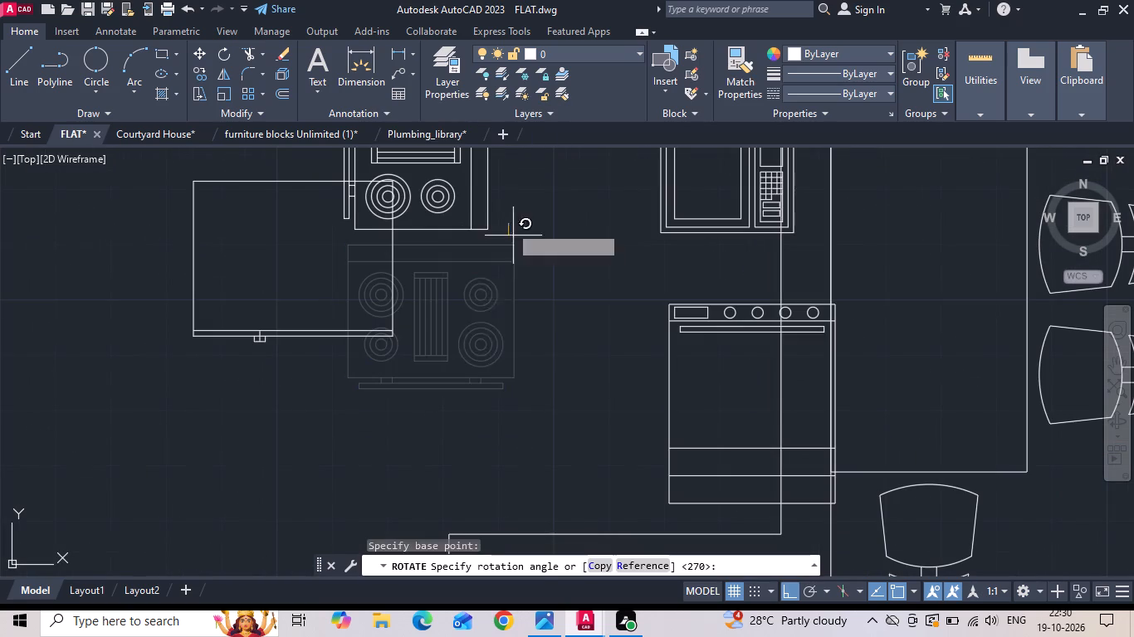
pyautogui.click(219, 321)
# Move the top-view range-oven onto the kitchen's lower counter, with its back edge midpoint on the wall shared with the living room.
pyautogui.click(511, 221)
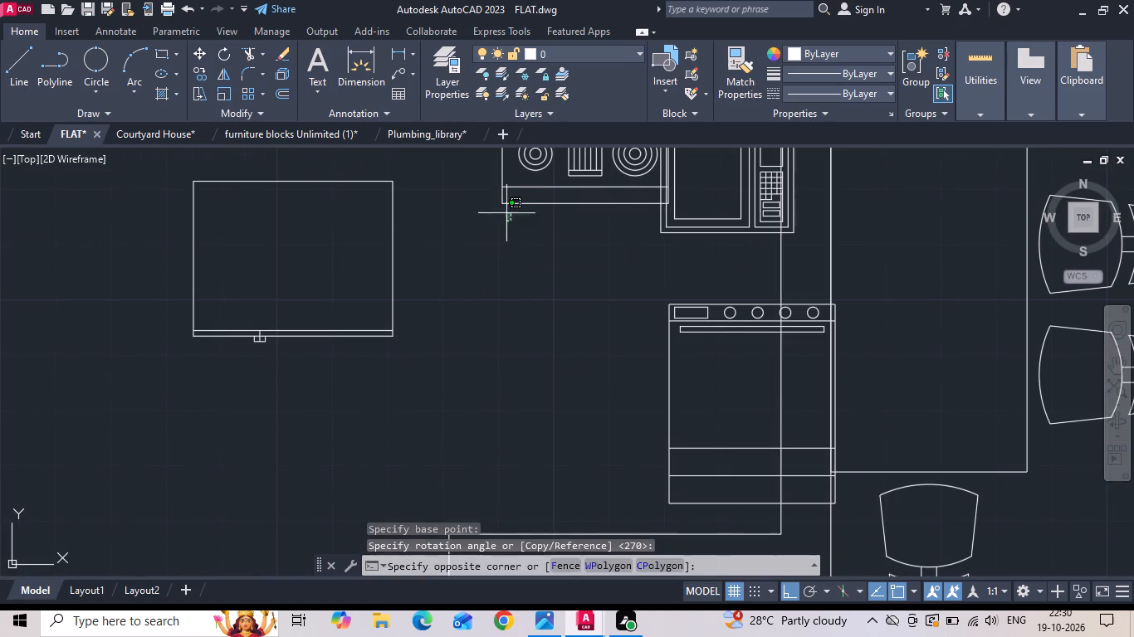
pyautogui.click(501, 206)
pyautogui.rightClick(501, 206)
pyautogui.click(501, 191)
pyautogui.rightClick(501, 190)
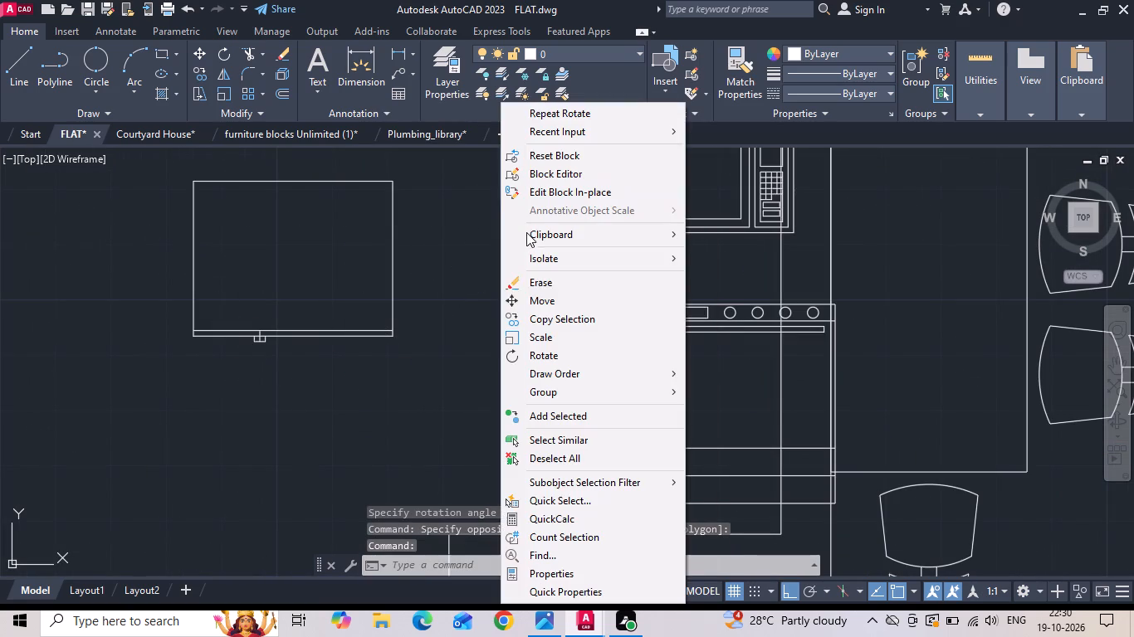
pyautogui.click(548, 295)
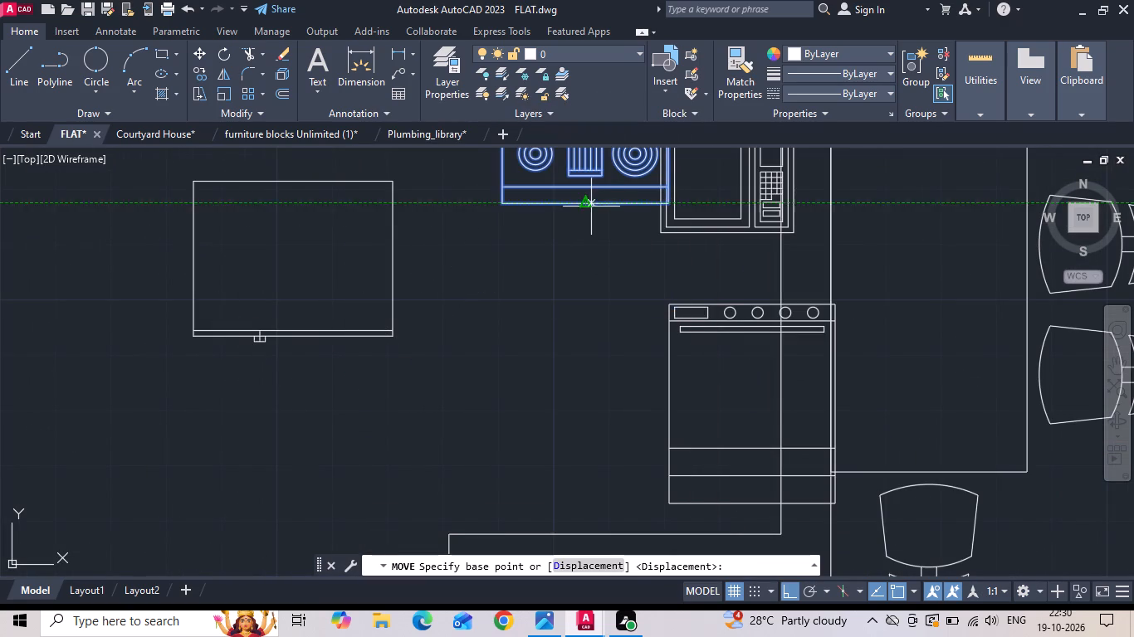
pyautogui.click(584, 206)
pyautogui.scroll(-3, 472, 267)
pyautogui.scroll(2, 791, 227)
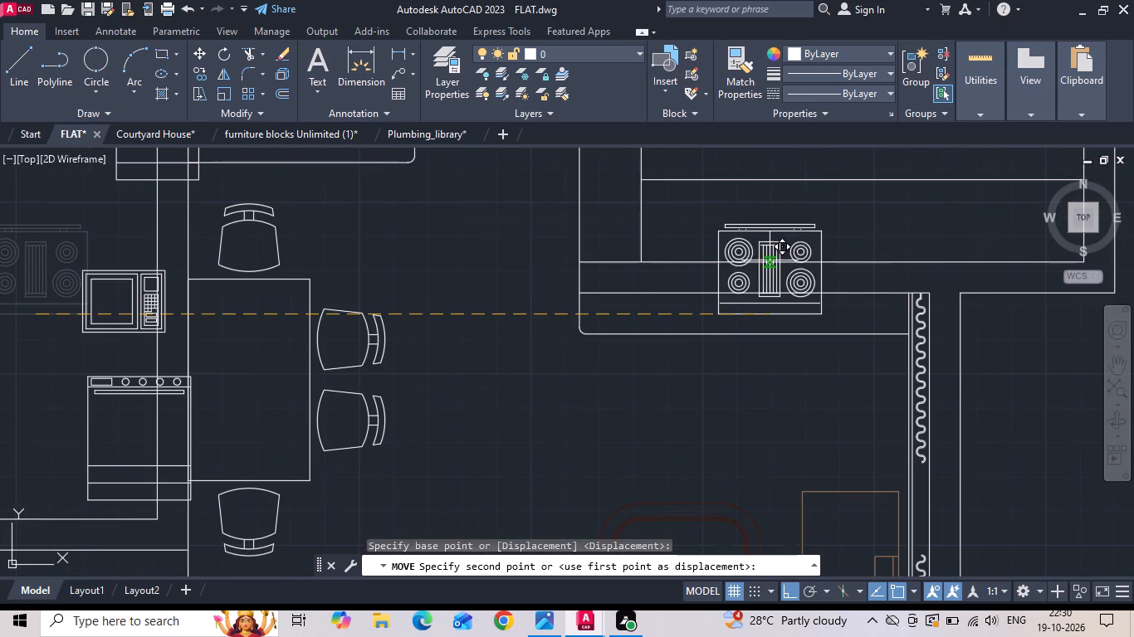
pyautogui.click(770, 260)
pyautogui.scroll(-1, 682, 307)
pyautogui.scroll(-1, 755, 279)
pyautogui.scroll(-1, 667, 333)
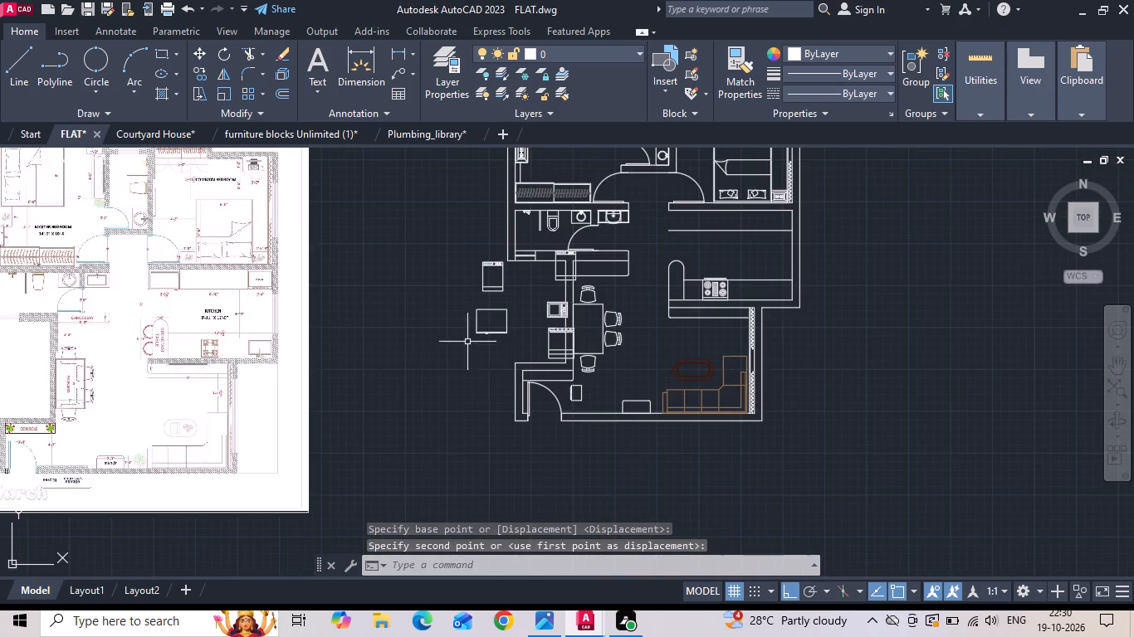
# Move the top-view refrigerator into the kitchen's upper-left corner, aligning its back corner with the end of the upper counter.
pyautogui.scroll(2, 324, 343)
pyautogui.scroll(-1, 336, 337)
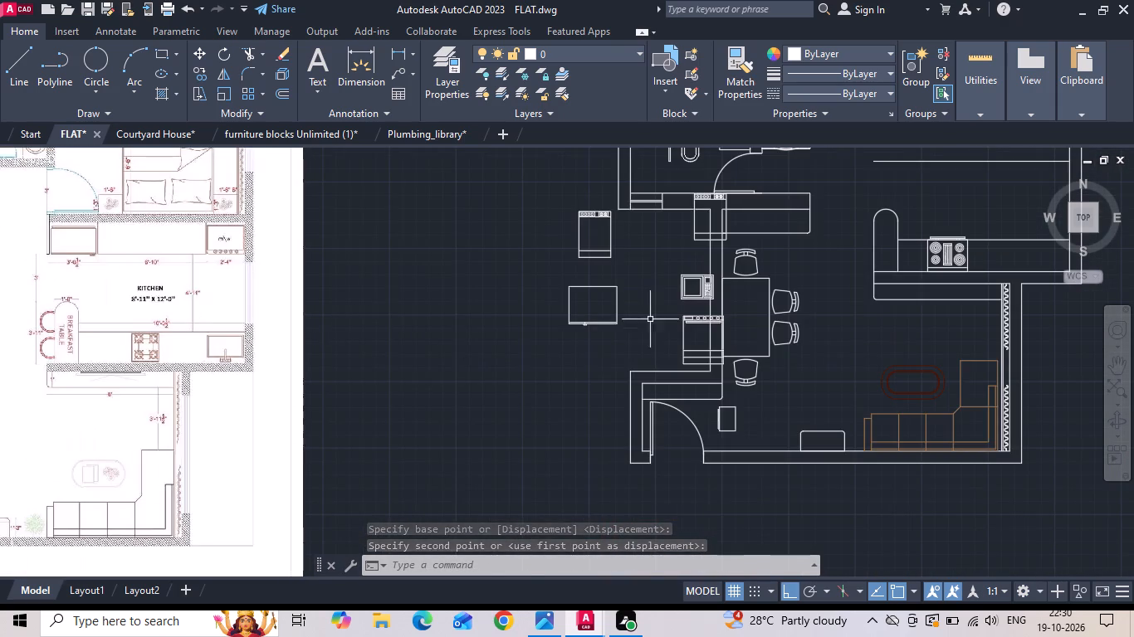
pyautogui.scroll(2, 632, 282)
pyautogui.click(598, 291)
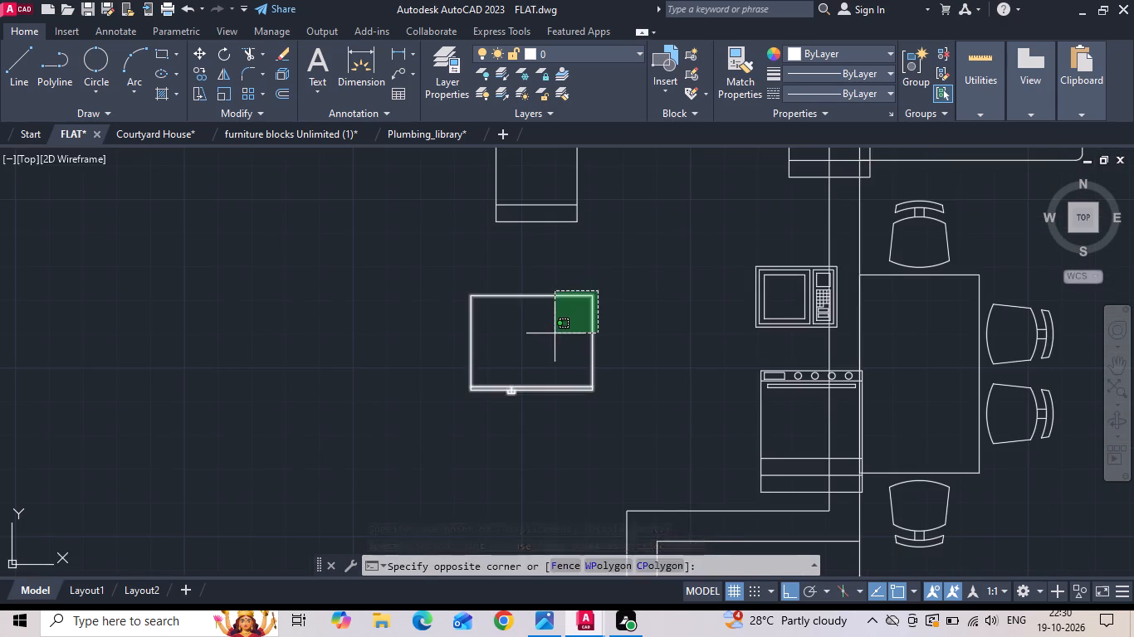
pyautogui.click(555, 333)
pyautogui.rightClick(553, 333)
pyautogui.click(591, 303)
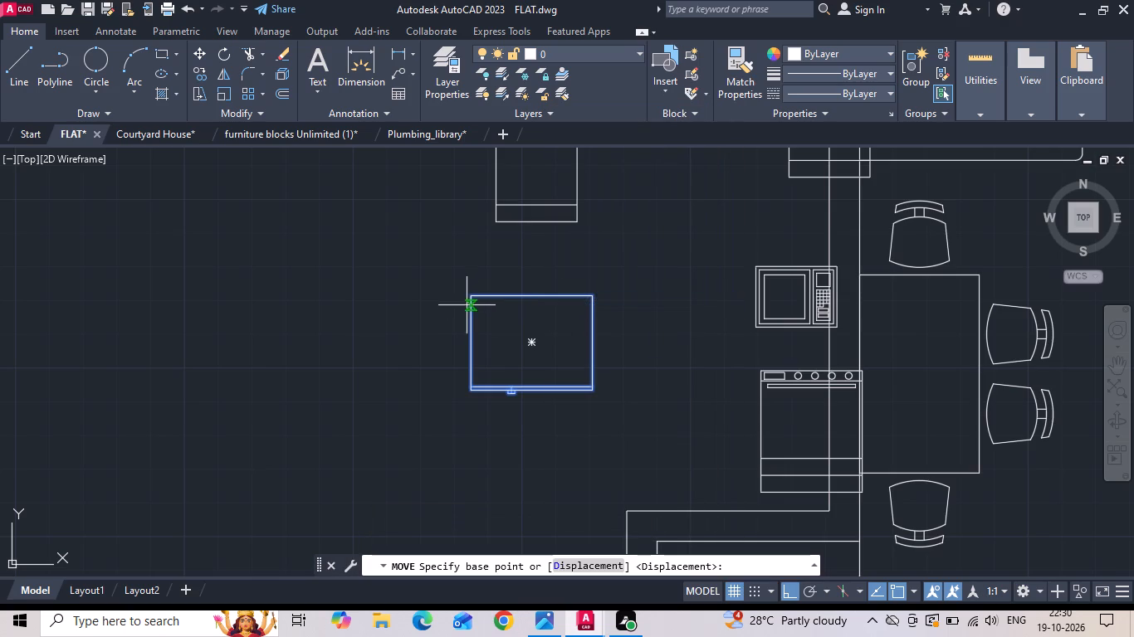
pyautogui.click(467, 300)
pyautogui.scroll(-3, 439, 329)
pyautogui.scroll(3, 671, 251)
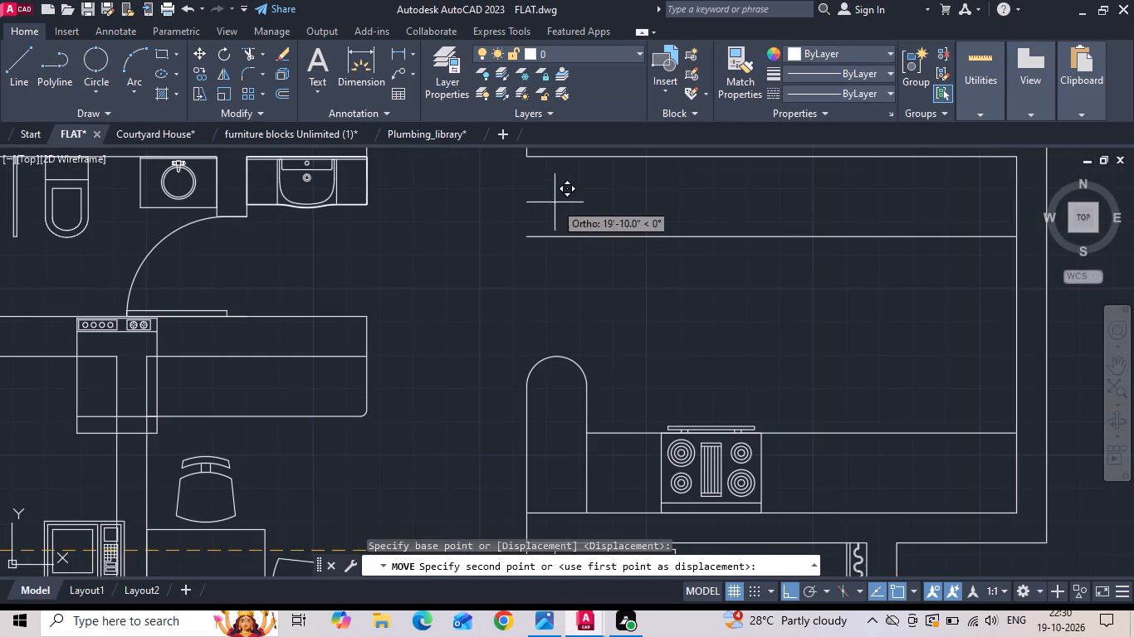
pyautogui.click(526, 160)
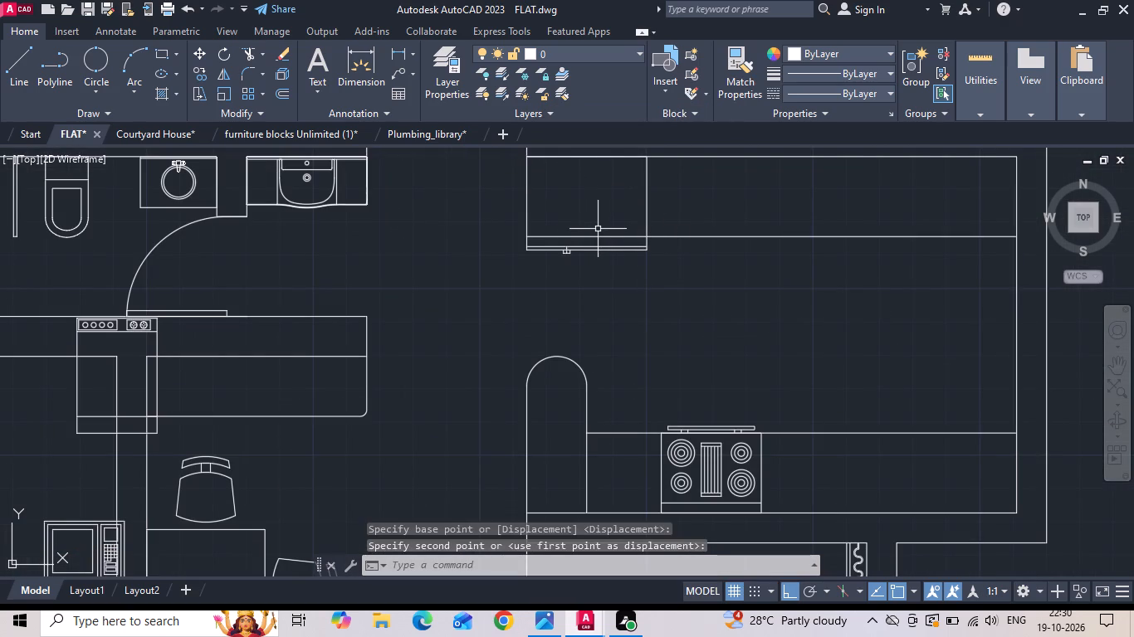
# Trim away the part of the upper counter's front line that crosses the refrigerator.
pyautogui.write('tr')
pyautogui.press('space')
pyautogui.click(598, 235)
pyautogui.scroll(-2, 759, 304)
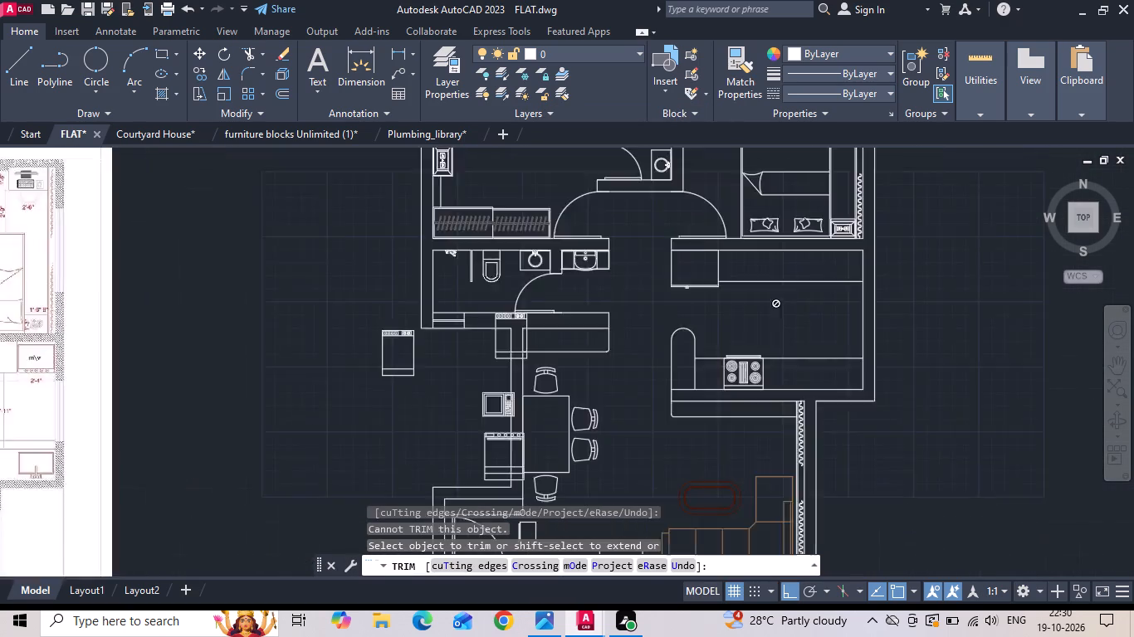
pyautogui.scroll(-1, 767, 313)
pyautogui.press('Escape')
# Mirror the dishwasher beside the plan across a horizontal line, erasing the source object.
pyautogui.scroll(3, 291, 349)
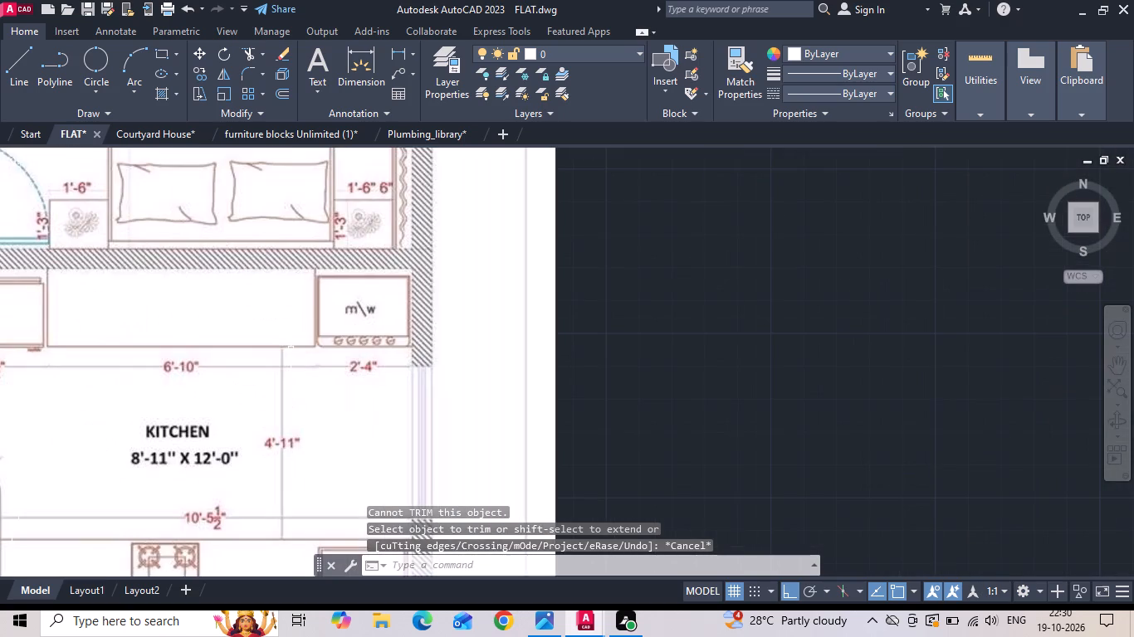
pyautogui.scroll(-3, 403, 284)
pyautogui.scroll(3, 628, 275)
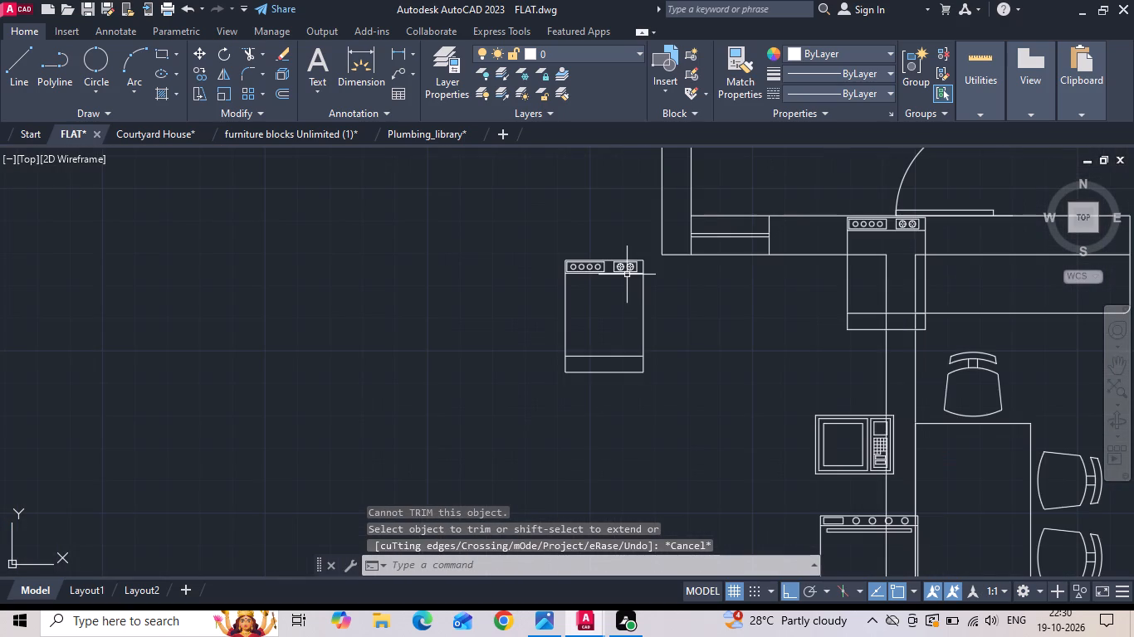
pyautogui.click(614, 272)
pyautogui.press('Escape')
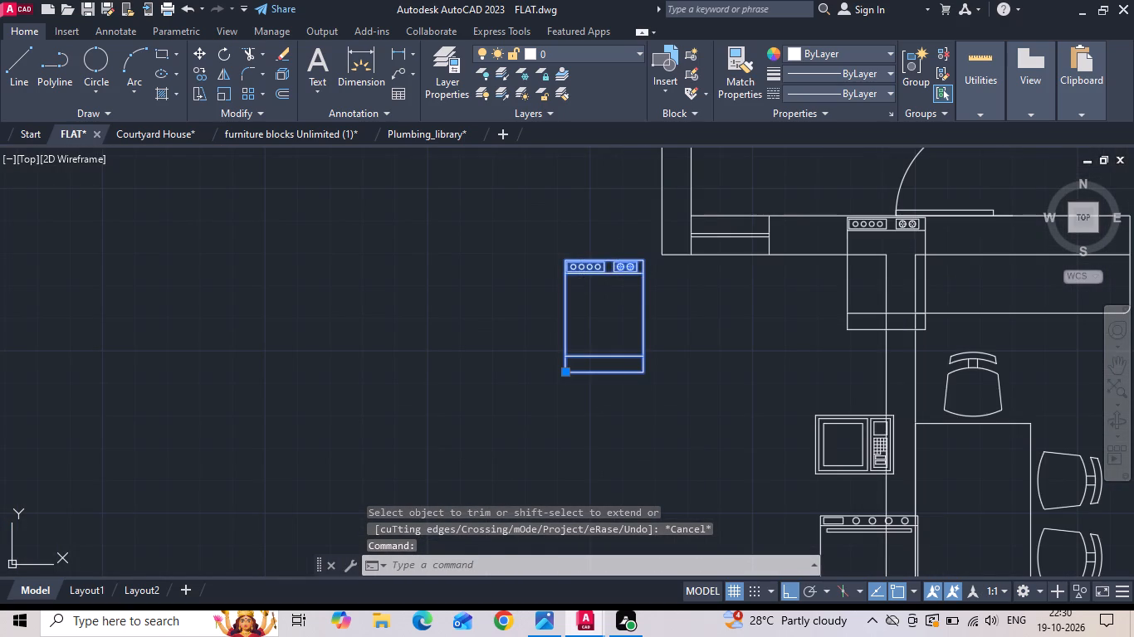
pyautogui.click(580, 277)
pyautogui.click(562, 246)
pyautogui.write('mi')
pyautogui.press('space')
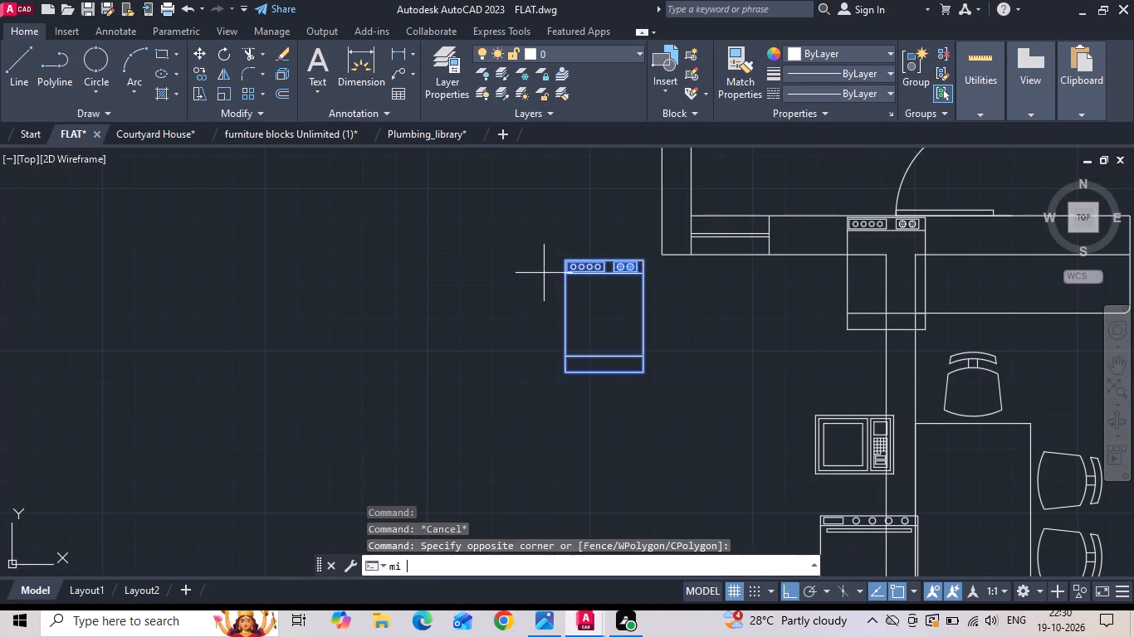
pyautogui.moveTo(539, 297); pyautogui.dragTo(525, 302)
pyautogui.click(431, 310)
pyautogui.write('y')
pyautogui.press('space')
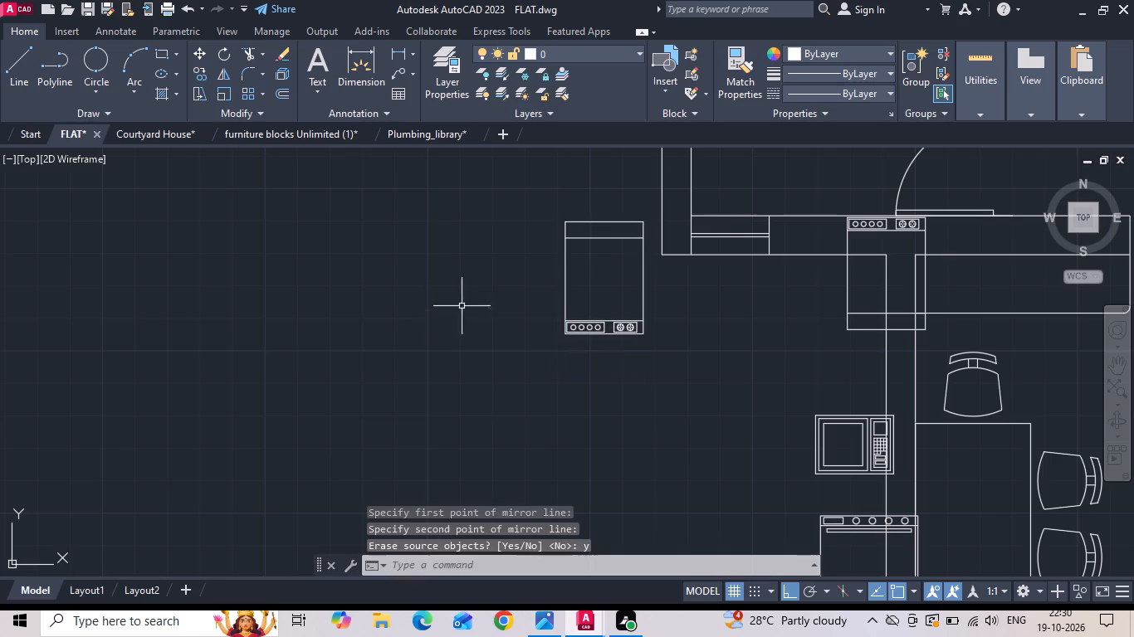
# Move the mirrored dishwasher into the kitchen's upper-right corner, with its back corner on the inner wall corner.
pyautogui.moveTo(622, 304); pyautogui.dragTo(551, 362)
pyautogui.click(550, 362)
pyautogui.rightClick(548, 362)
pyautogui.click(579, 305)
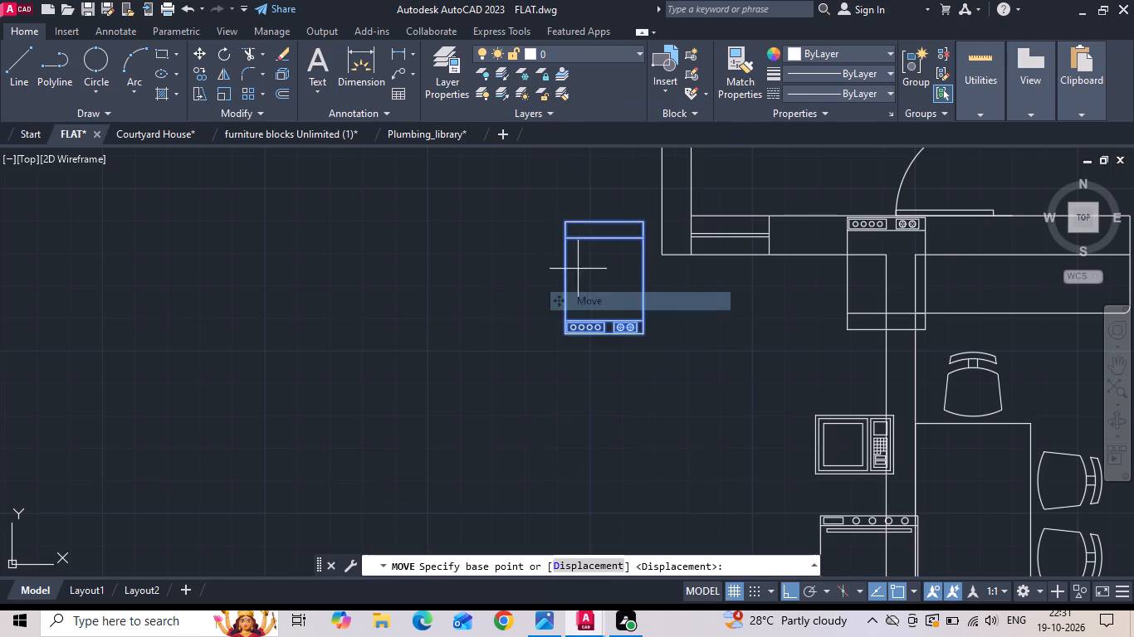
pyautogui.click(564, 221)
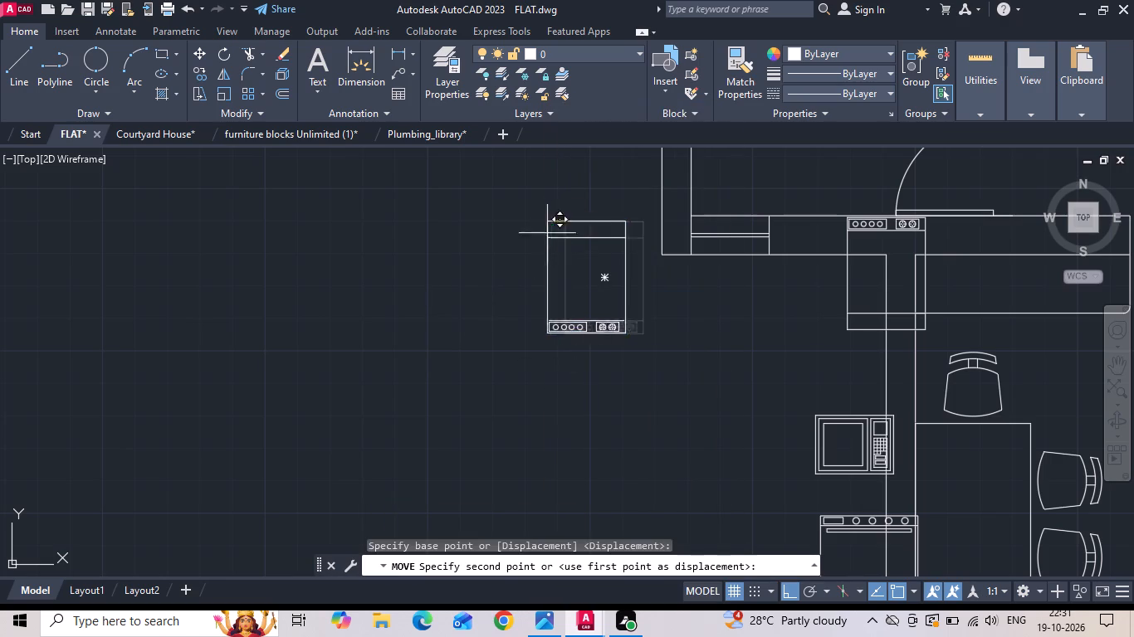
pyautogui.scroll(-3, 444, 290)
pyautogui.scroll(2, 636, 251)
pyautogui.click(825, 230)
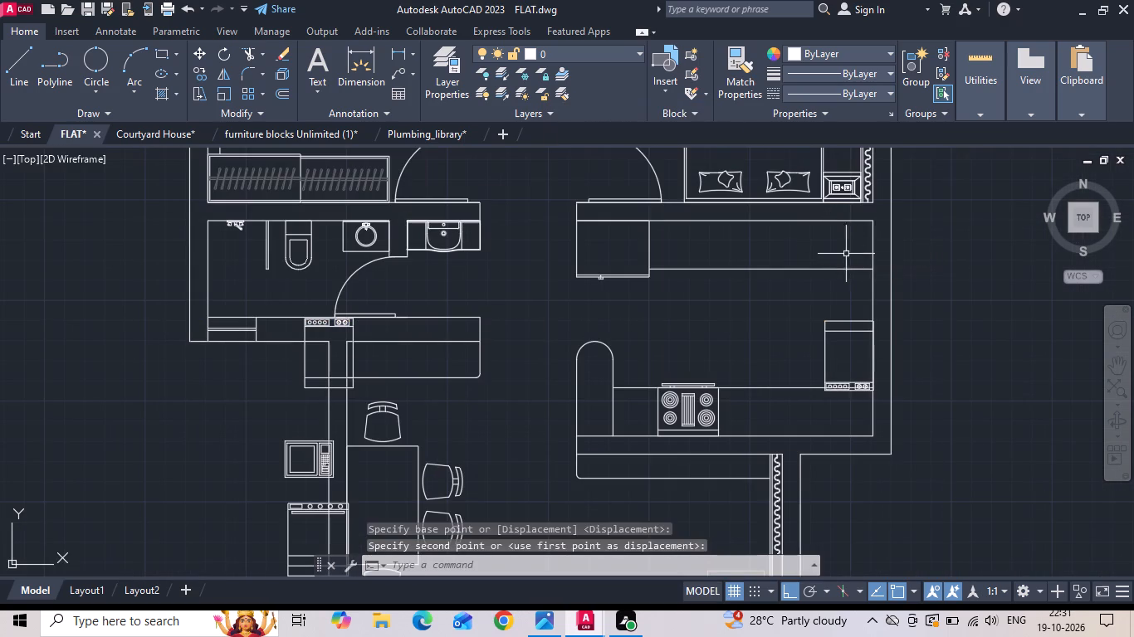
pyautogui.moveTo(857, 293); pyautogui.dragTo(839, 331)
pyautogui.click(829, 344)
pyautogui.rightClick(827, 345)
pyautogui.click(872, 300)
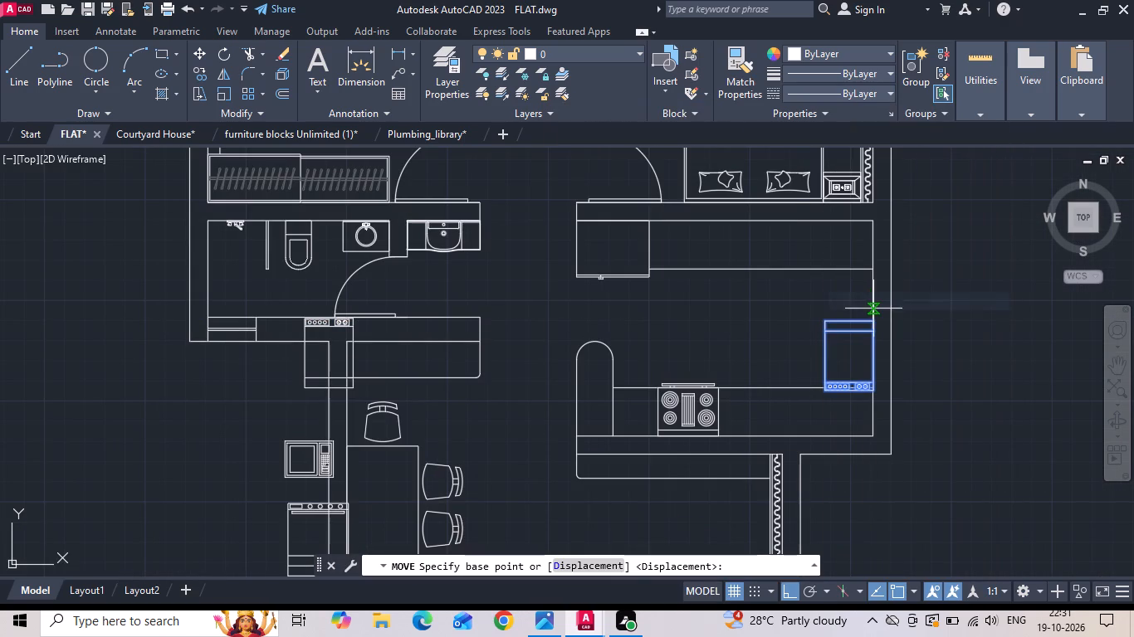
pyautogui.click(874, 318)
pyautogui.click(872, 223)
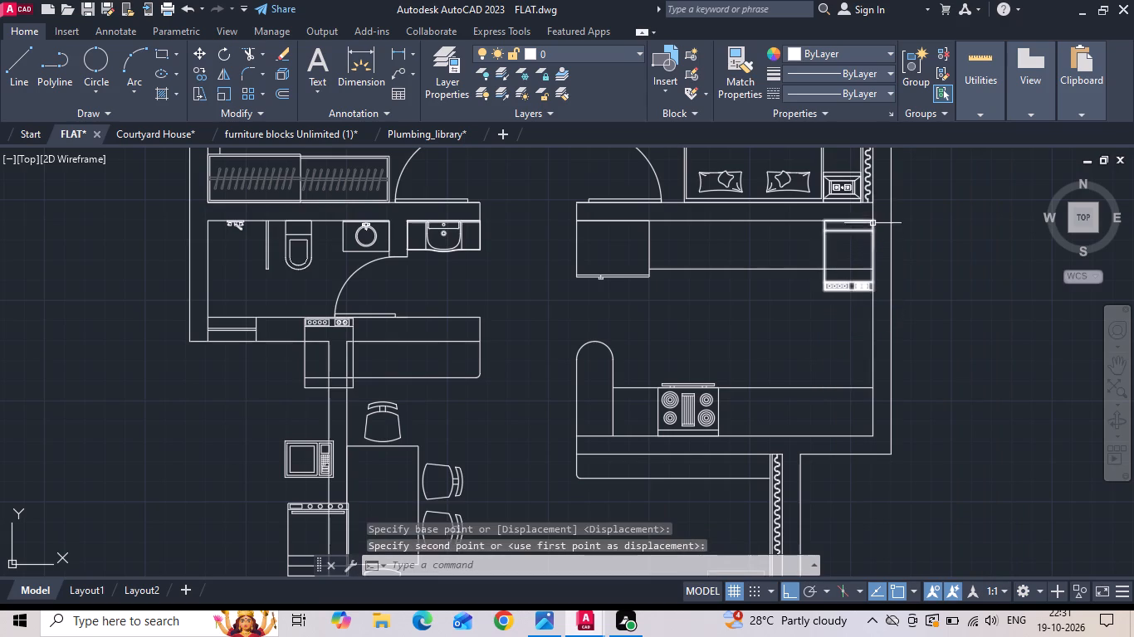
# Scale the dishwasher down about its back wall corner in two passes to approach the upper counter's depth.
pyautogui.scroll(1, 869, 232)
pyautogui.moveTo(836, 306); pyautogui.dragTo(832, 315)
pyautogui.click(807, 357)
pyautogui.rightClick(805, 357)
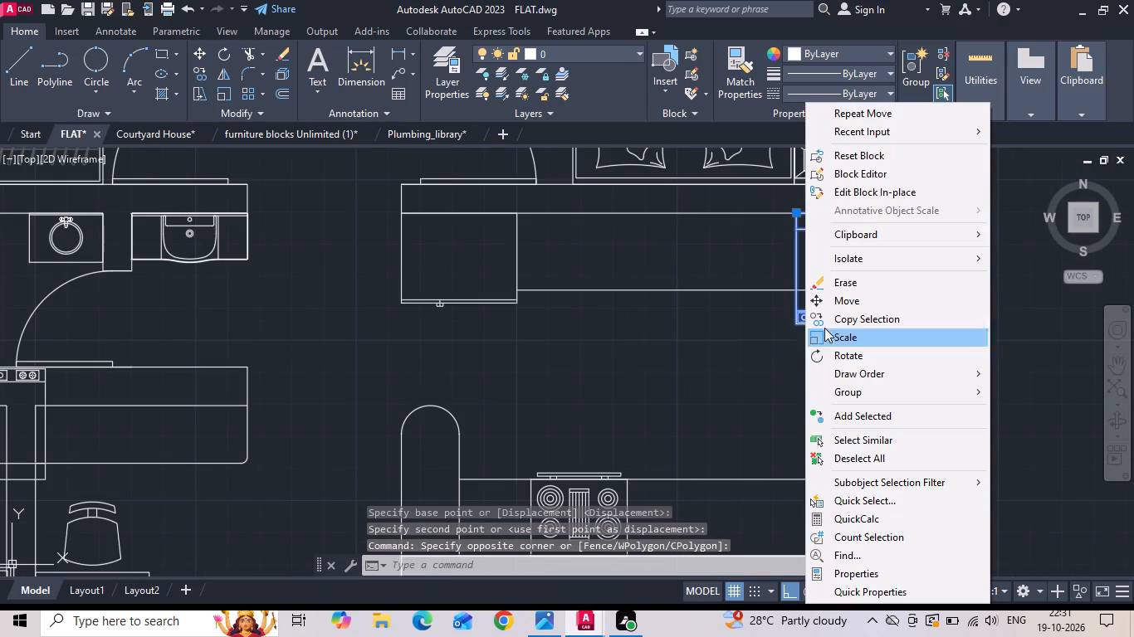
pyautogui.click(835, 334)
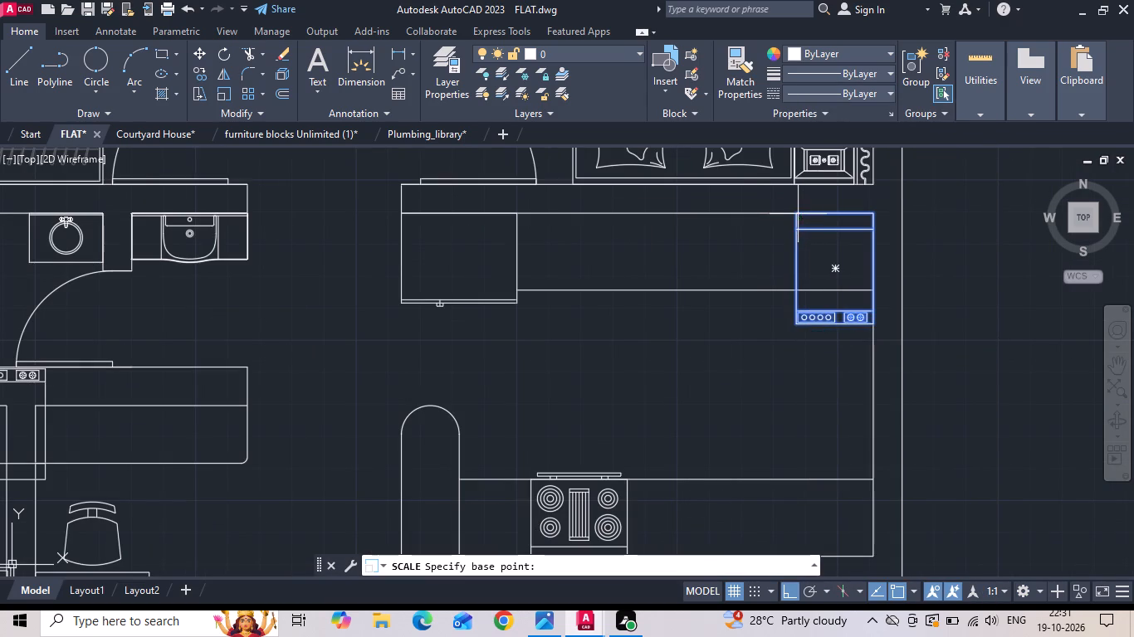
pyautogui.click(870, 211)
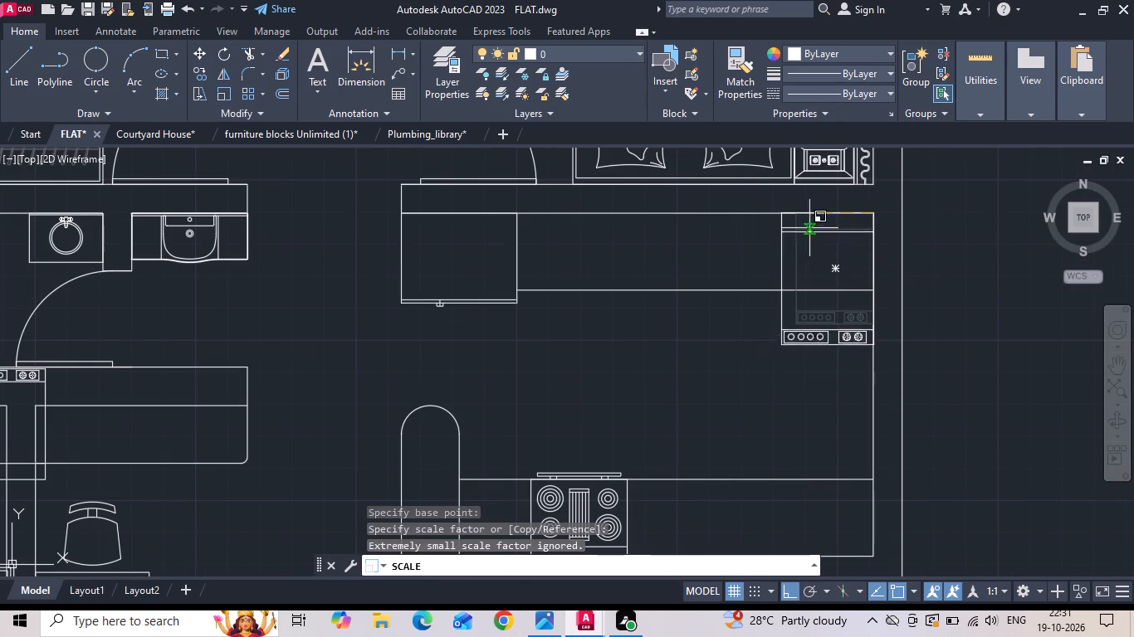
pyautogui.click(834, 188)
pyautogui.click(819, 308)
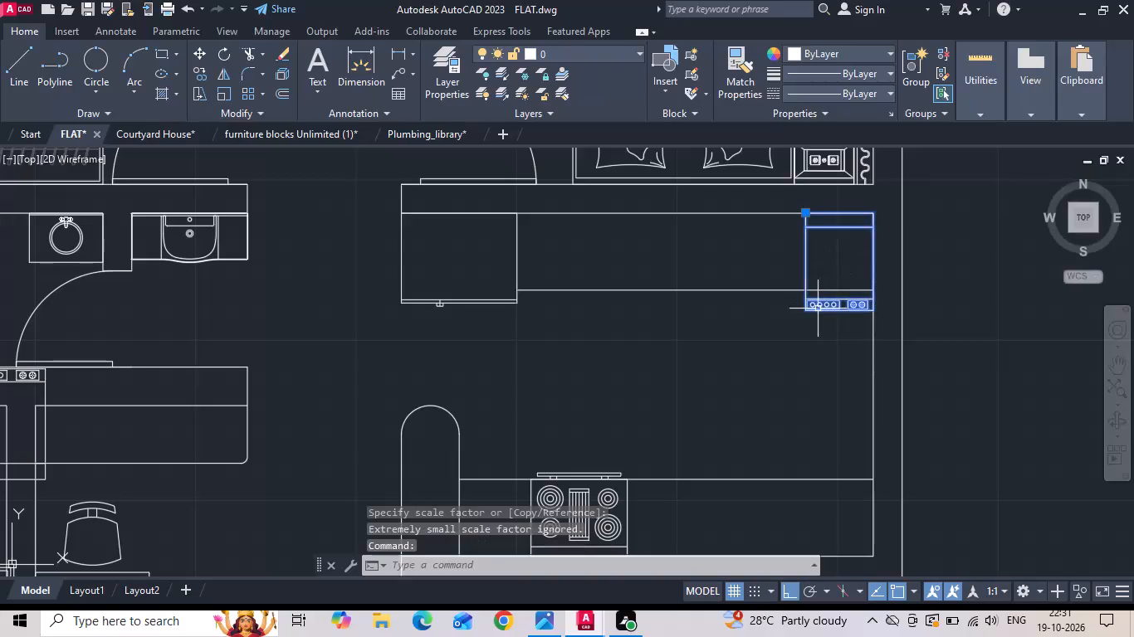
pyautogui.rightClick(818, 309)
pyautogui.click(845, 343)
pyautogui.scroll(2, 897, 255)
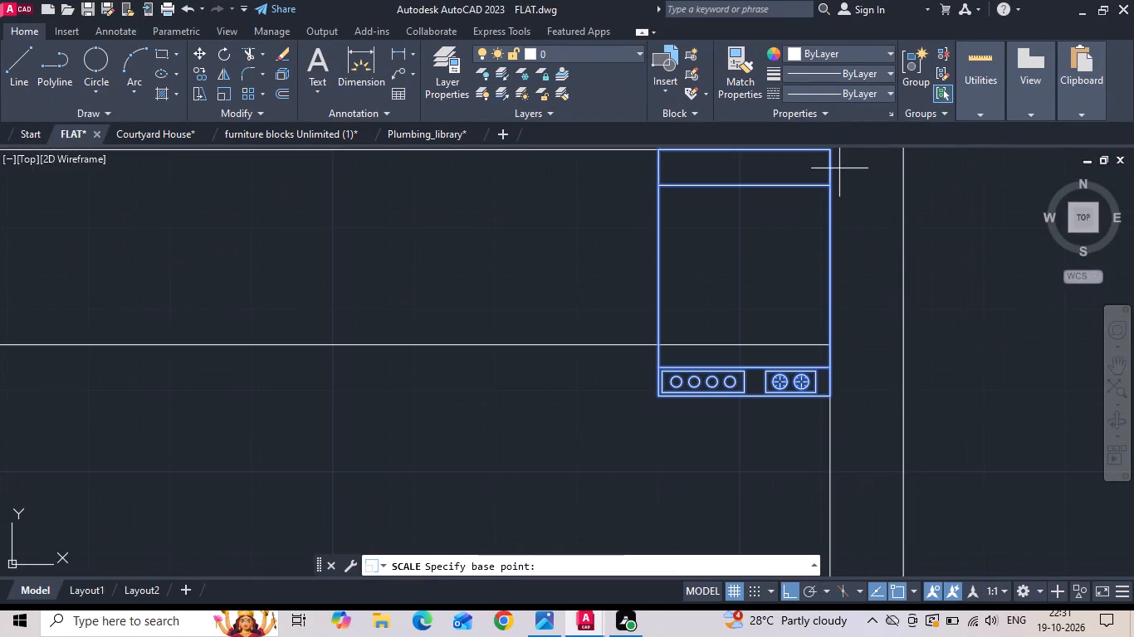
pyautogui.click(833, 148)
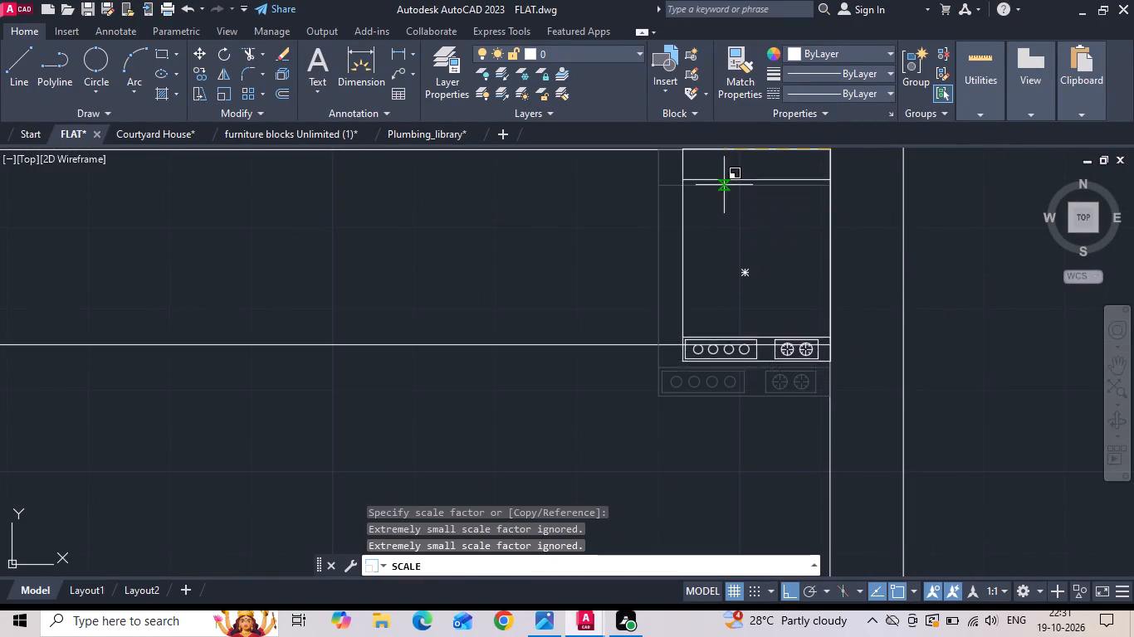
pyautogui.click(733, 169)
# Delete the microwave block beside the dining table.
pyautogui.scroll(-5, 797, 309)
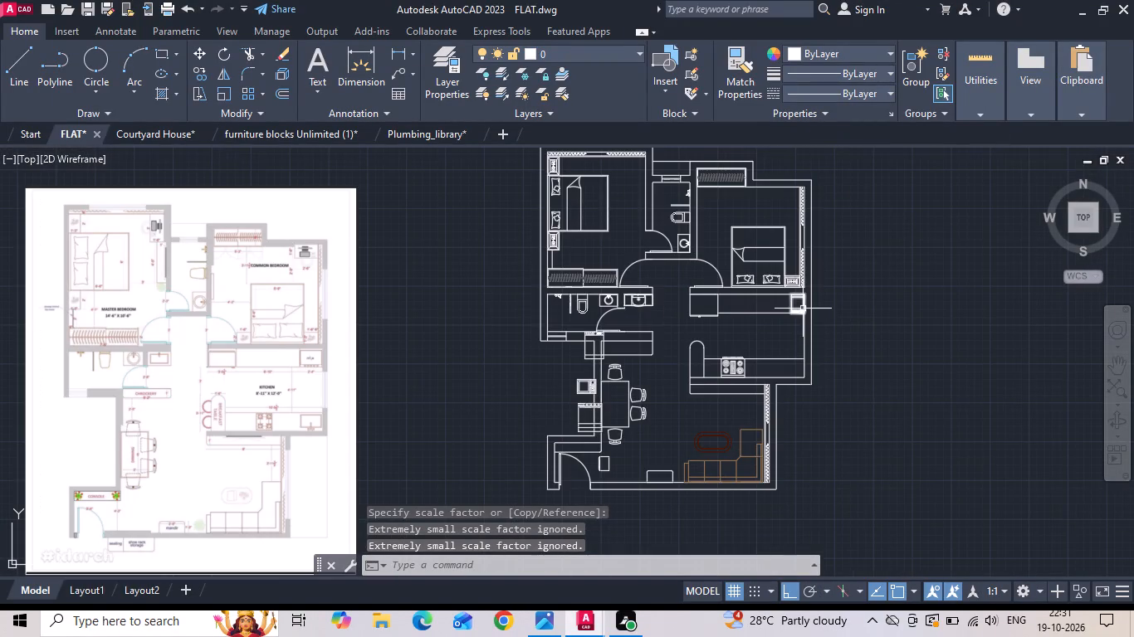
pyautogui.scroll(2, 580, 394)
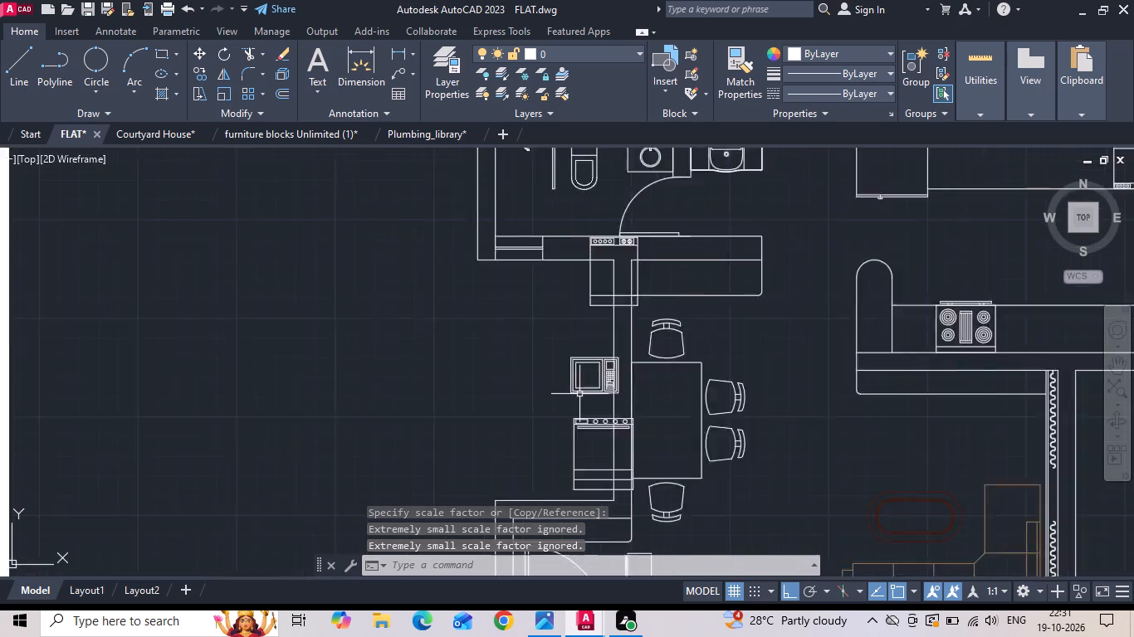
pyautogui.scroll(1, 579, 394)
pyautogui.click(579, 383)
pyautogui.scroll(-3, 481, 372)
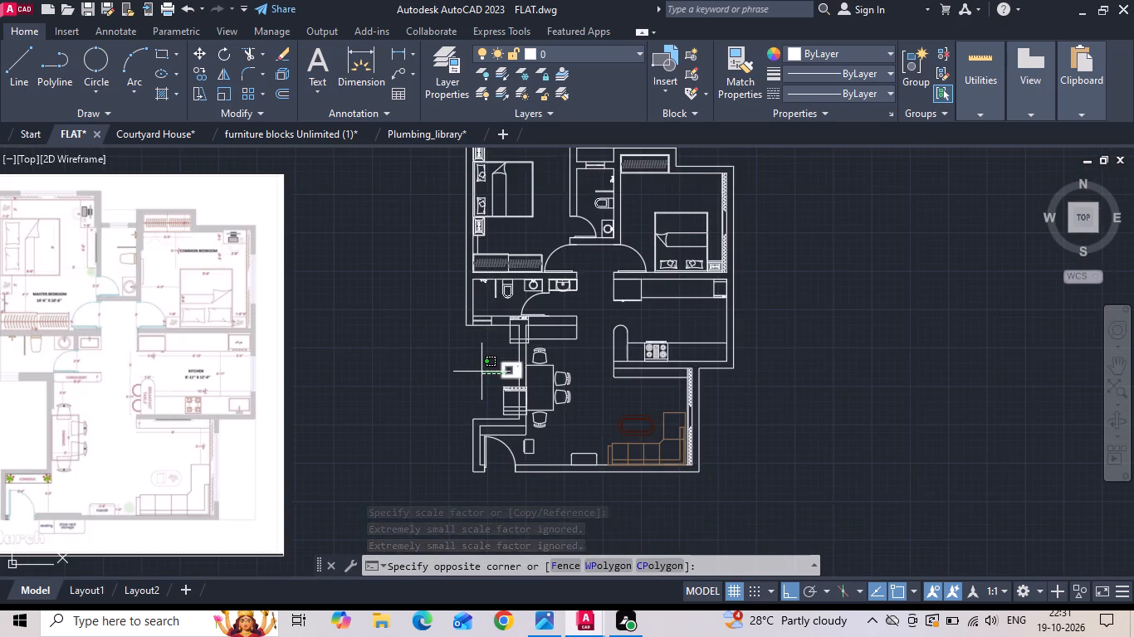
pyautogui.scroll(1, 481, 372)
pyautogui.click(481, 372)
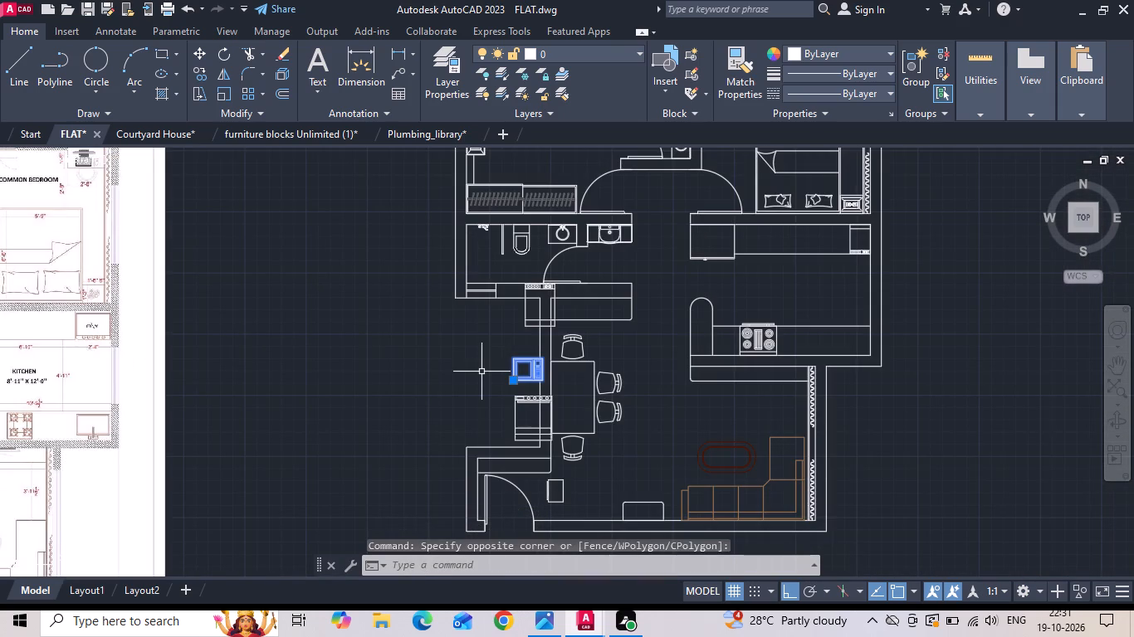
pyautogui.press('Delete')
# Move the front-view range-oven from beside the dining table into the open kitchen floor, with Ortho off.
pyautogui.click(525, 400)
pyautogui.rightClick(525, 401)
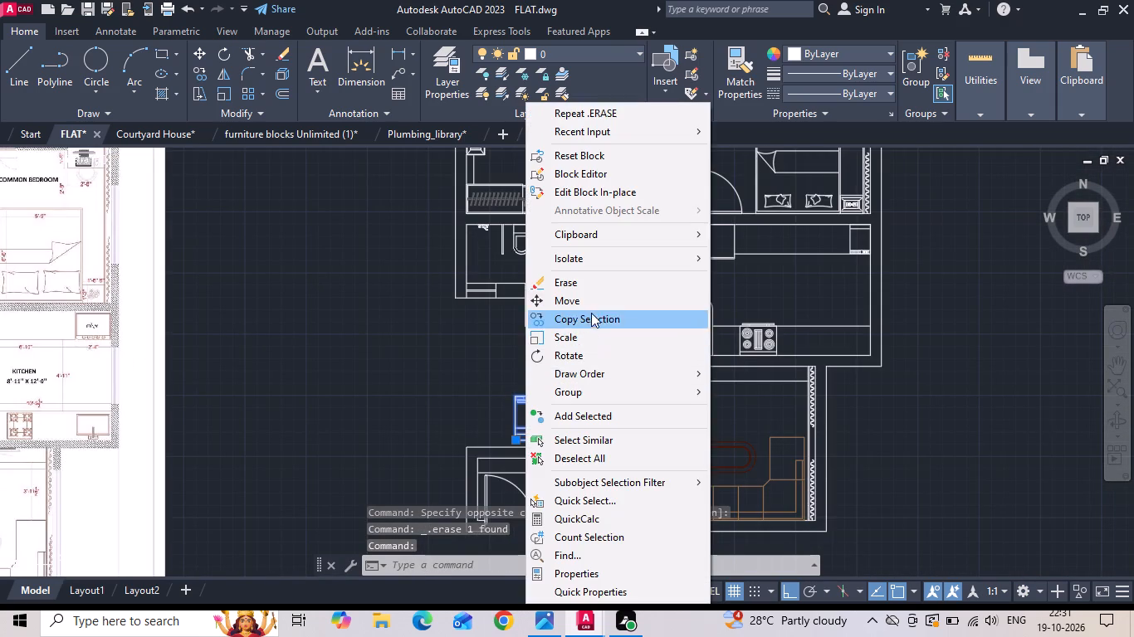
pyautogui.click(593, 304)
pyautogui.moveTo(521, 427); pyautogui.dragTo(553, 418)
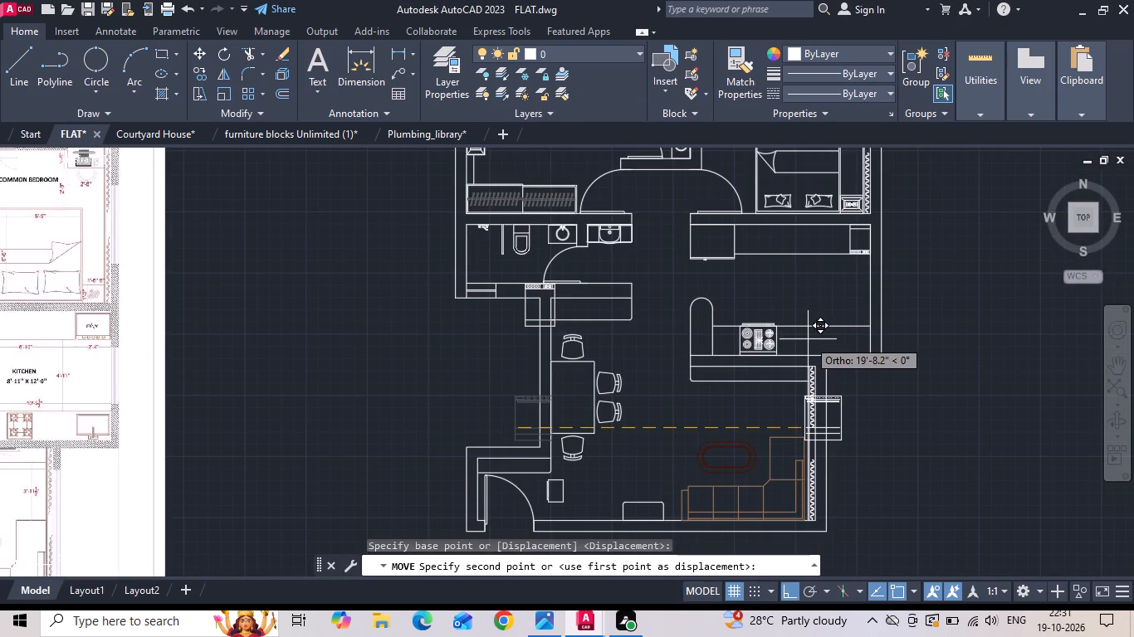
pyautogui.press('F8')
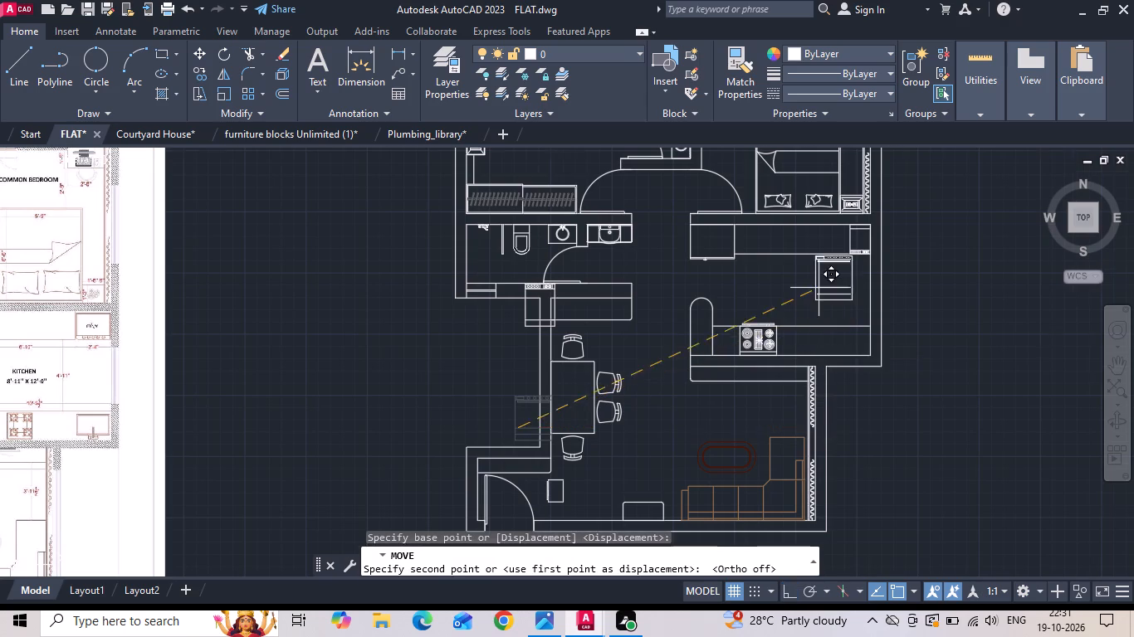
pyautogui.scroll(2, 817, 280)
pyautogui.click(757, 313)
# Delete the scaled dishwasher from the kitchen's upper-right corner.
pyautogui.click(898, 192)
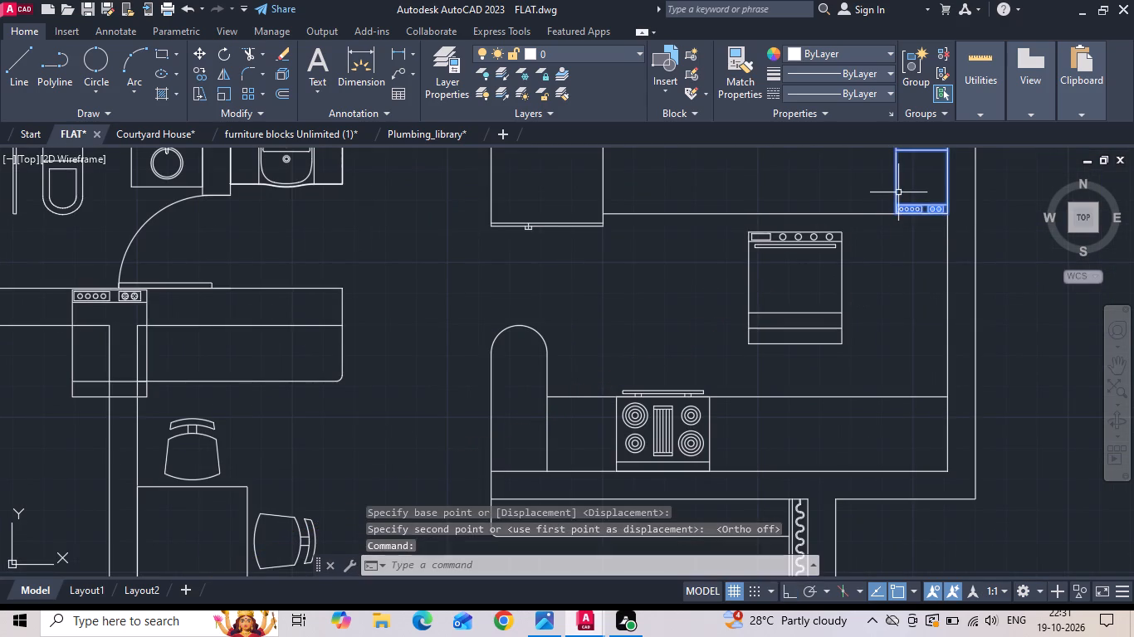
pyautogui.press('Delete')
# Rotate the front-view range-oven in the kitchen by 180 degrees, with Ortho on.
pyautogui.click(829, 275)
pyautogui.click(754, 279)
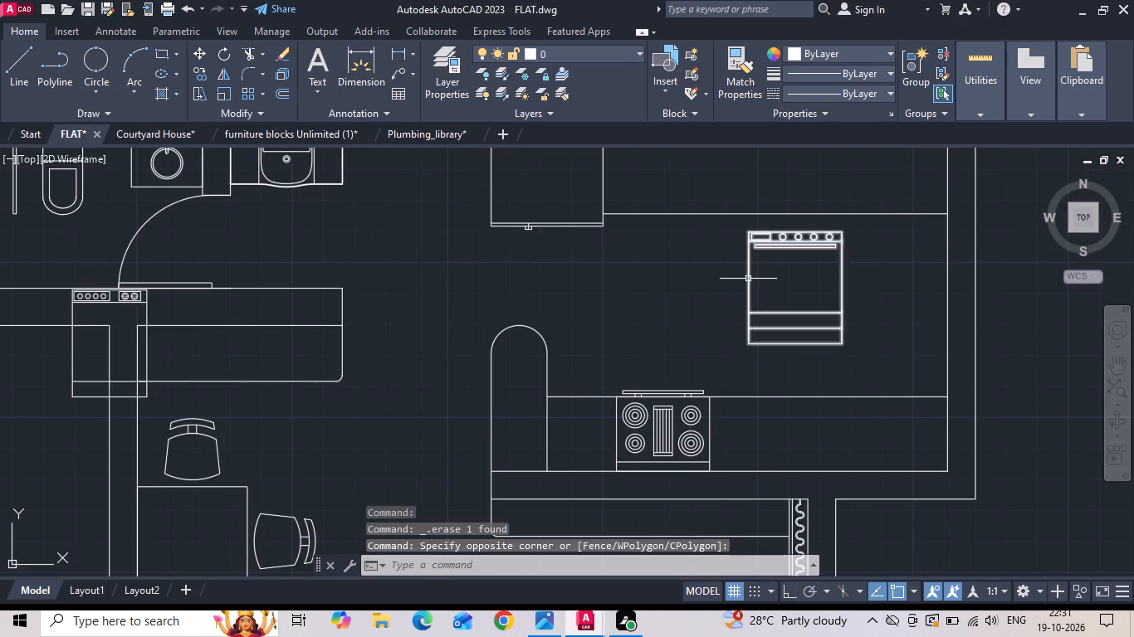
pyautogui.click(748, 279)
pyautogui.rightClick(748, 278)
pyautogui.click(774, 349)
pyautogui.moveTo(800, 321); pyautogui.dragTo(801, 325)
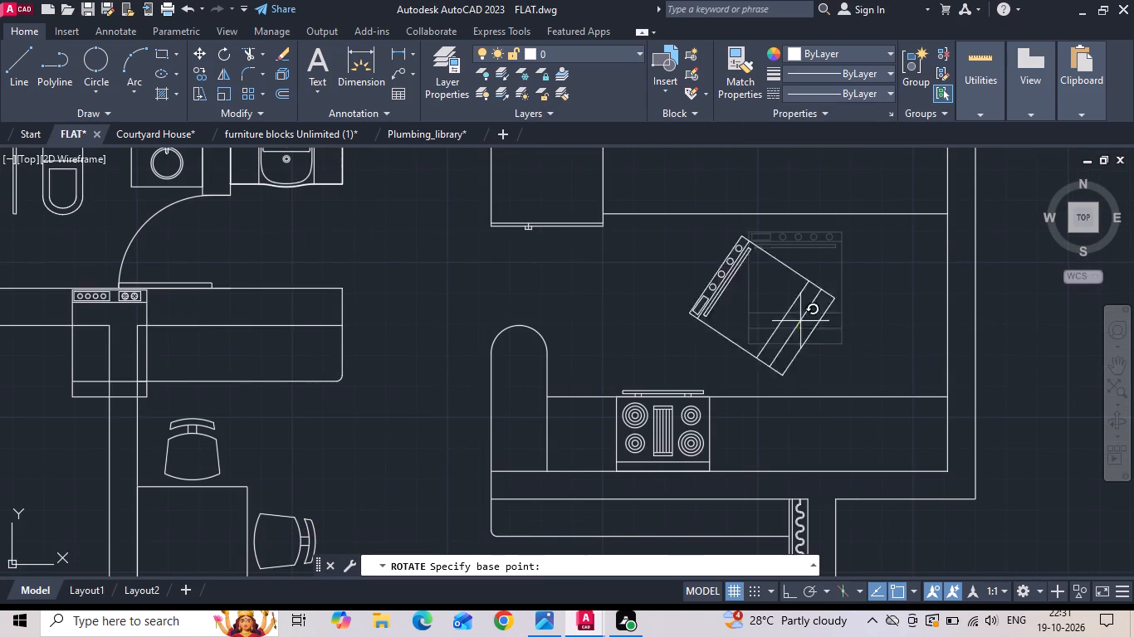
pyautogui.moveTo(801, 325); pyautogui.dragTo(798, 331)
pyautogui.press('F8')
pyautogui.click(713, 342)
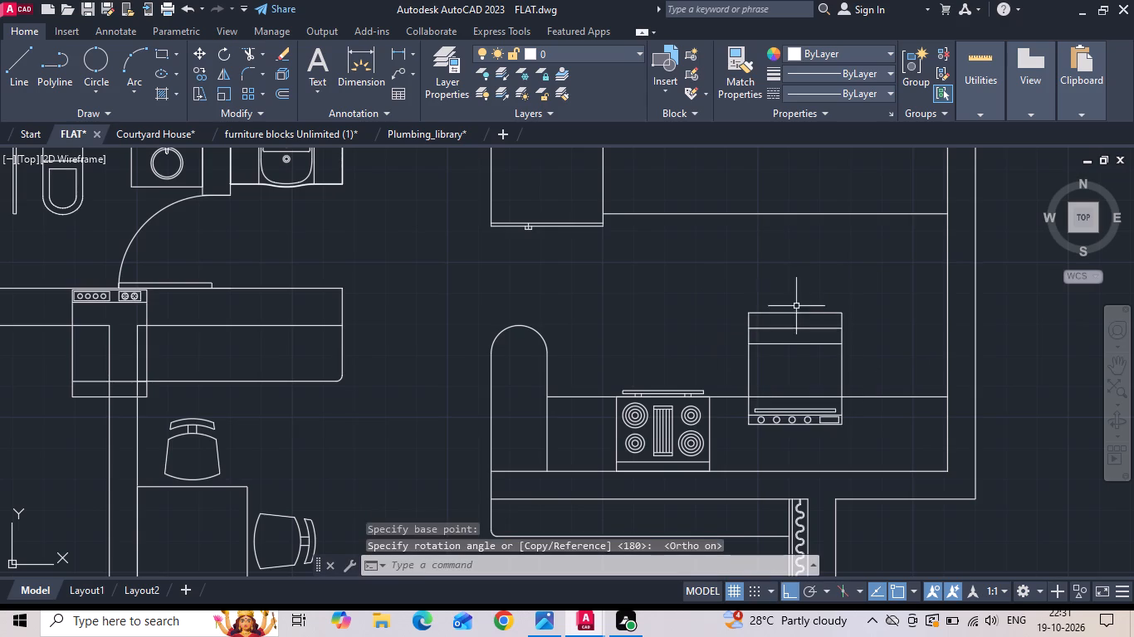
# Move the front-view range-oven by its upper-right corner into the kitchen's upper-right inner corner.
pyautogui.moveTo(796, 306); pyautogui.dragTo(788, 316)
pyautogui.click(765, 330)
pyautogui.rightClick(762, 332)
pyautogui.click(816, 297)
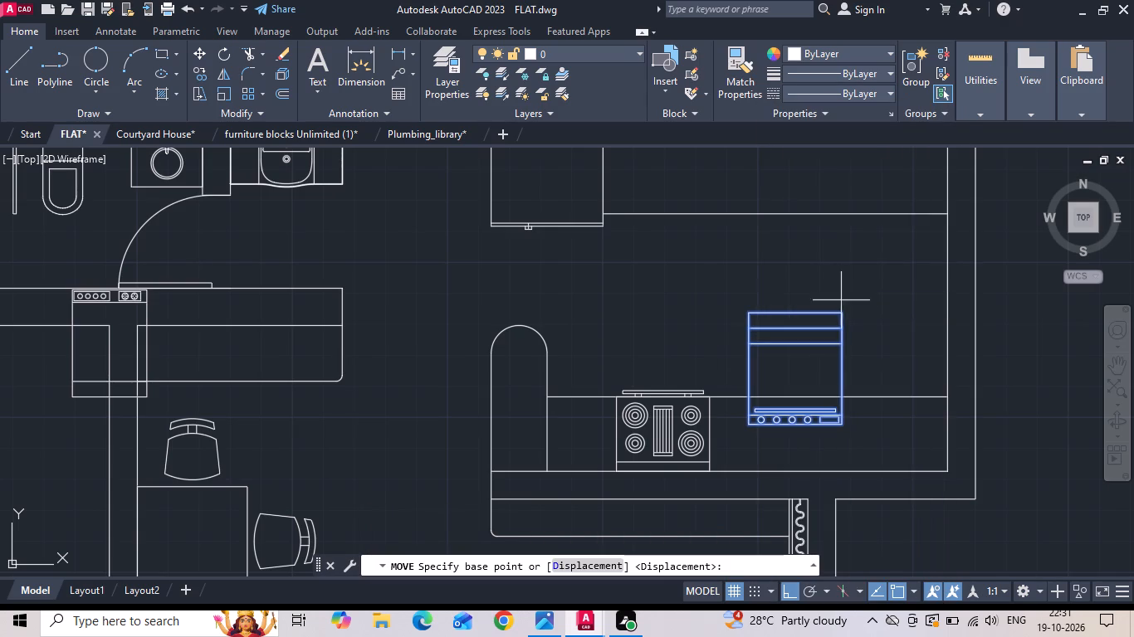
pyautogui.click(842, 314)
pyautogui.scroll(-1, 820, 333)
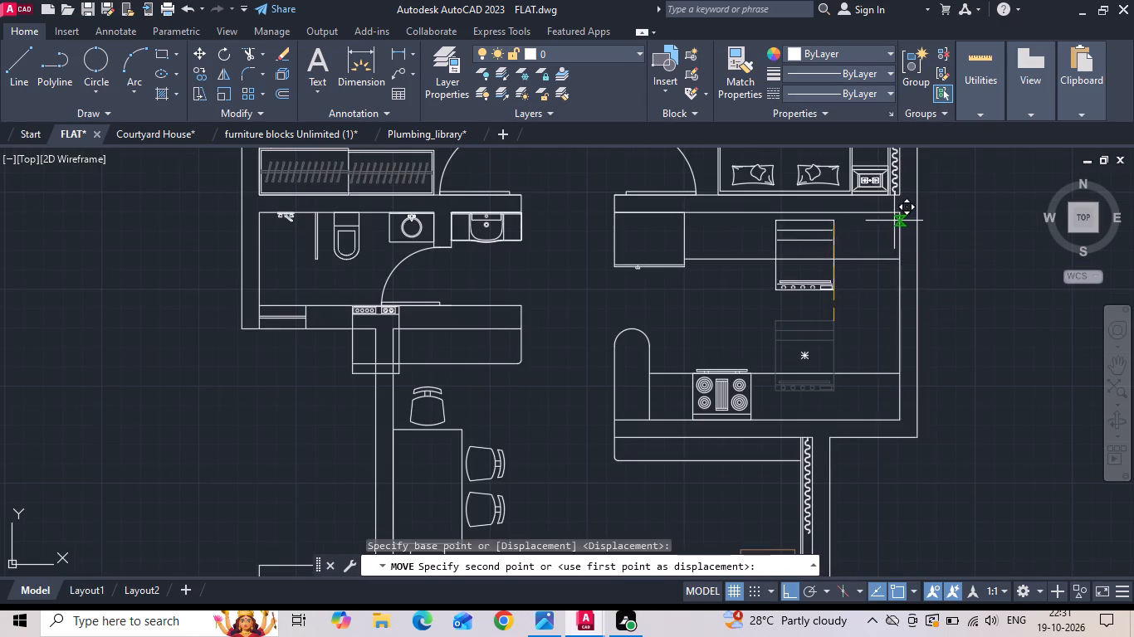
pyautogui.click(895, 213)
# Scale the front-view range-oven down about its upper-right corner so it fits the depth of the upper counter.
pyautogui.click(868, 272)
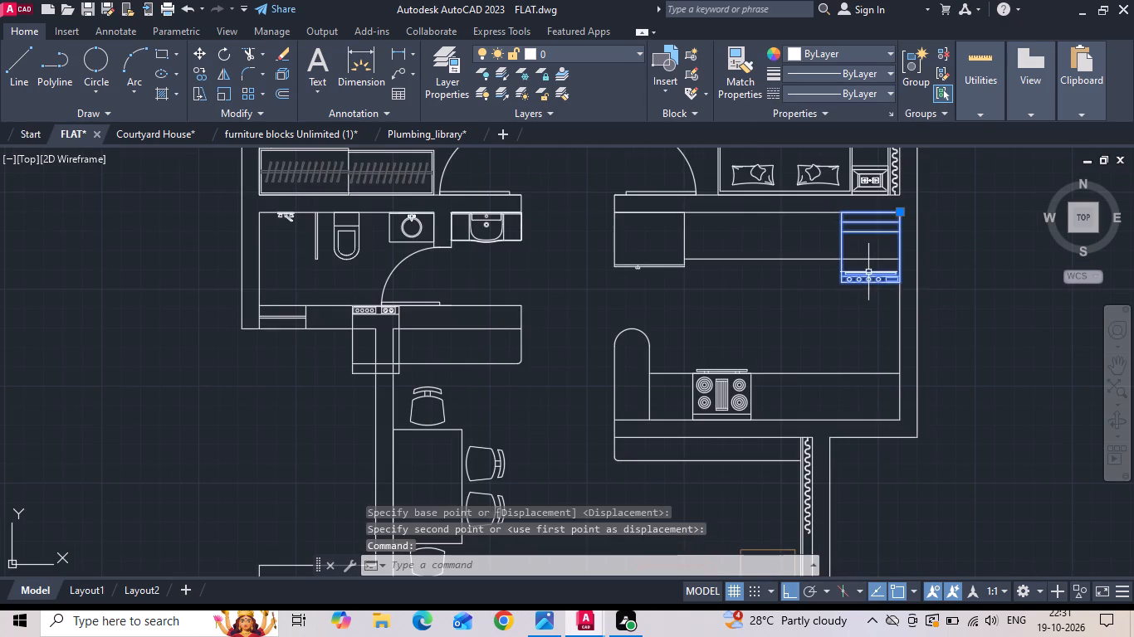
pyautogui.rightClick(868, 272)
pyautogui.click(887, 331)
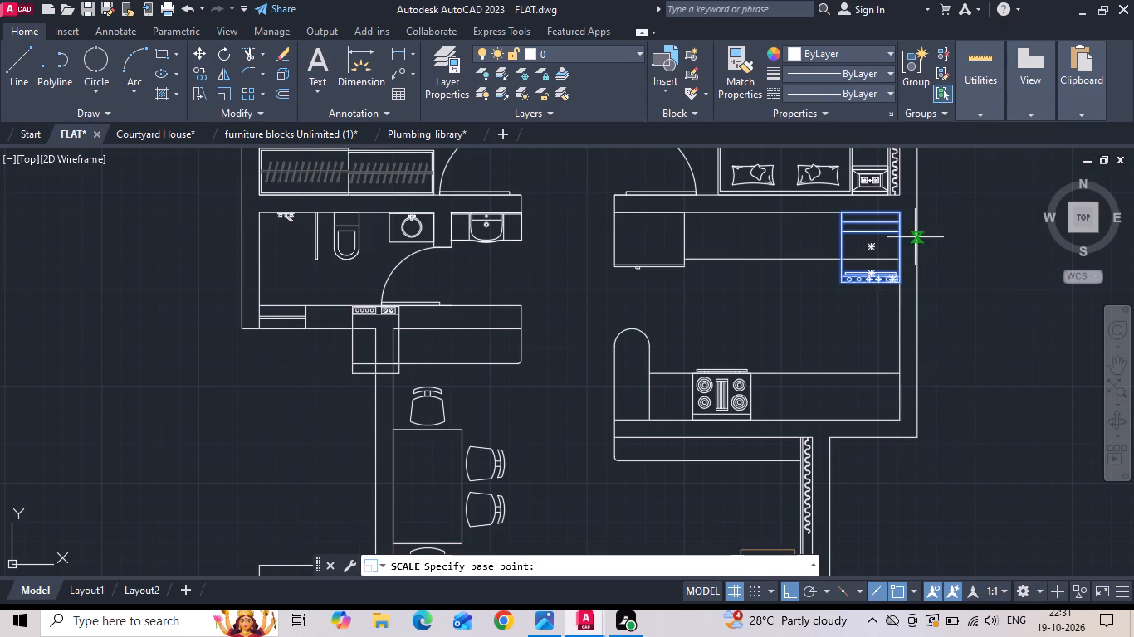
pyautogui.click(902, 210)
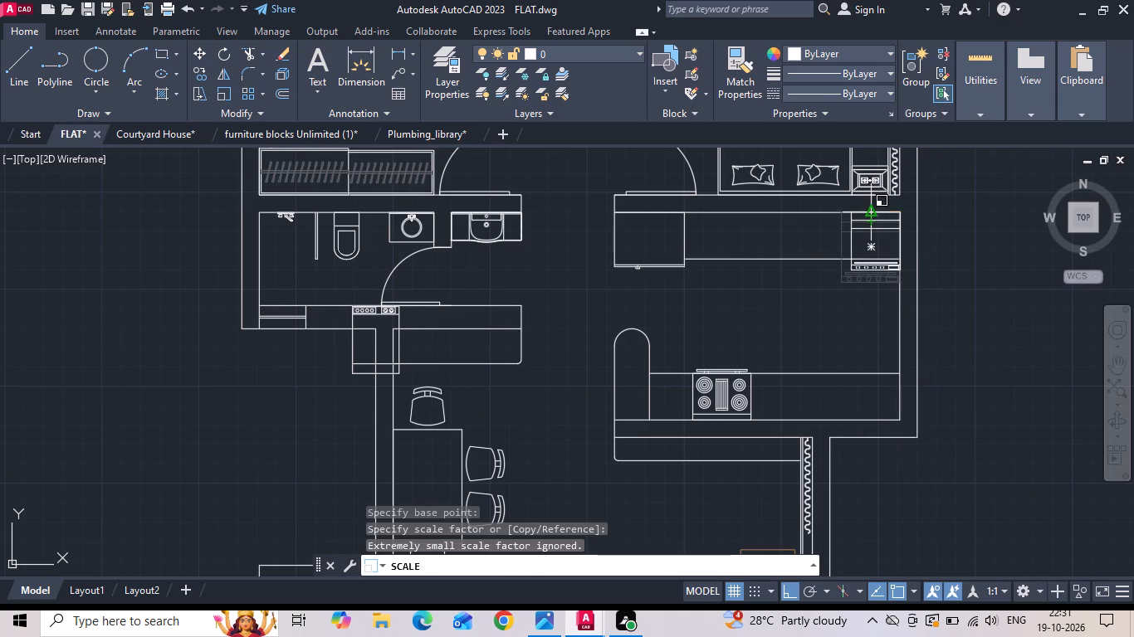
pyautogui.scroll(2, 877, 202)
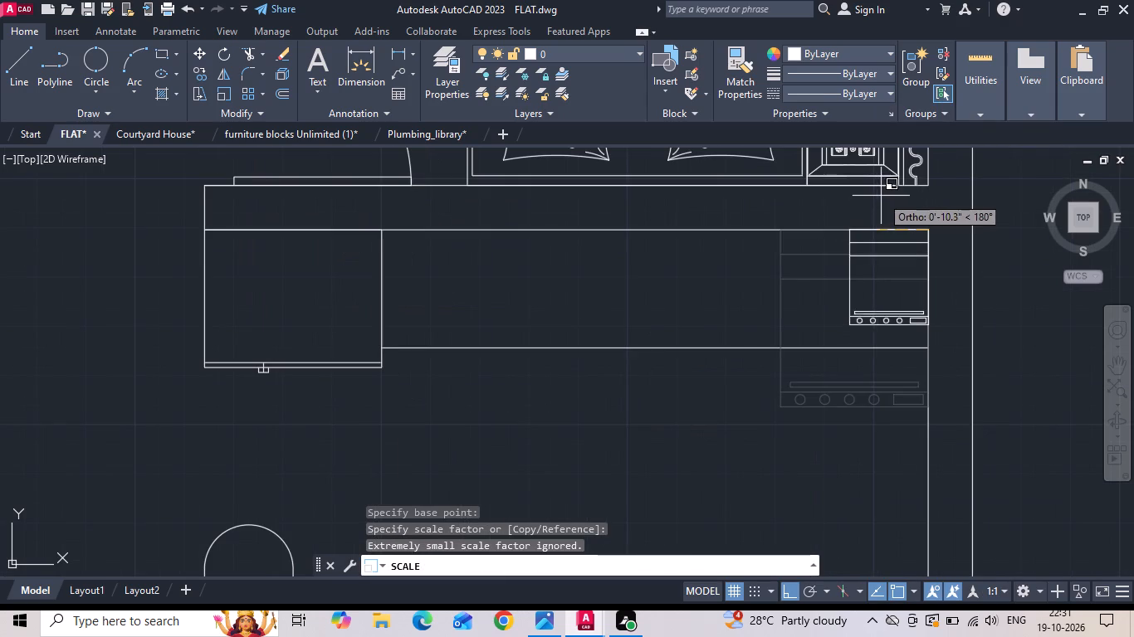
pyautogui.click(869, 200)
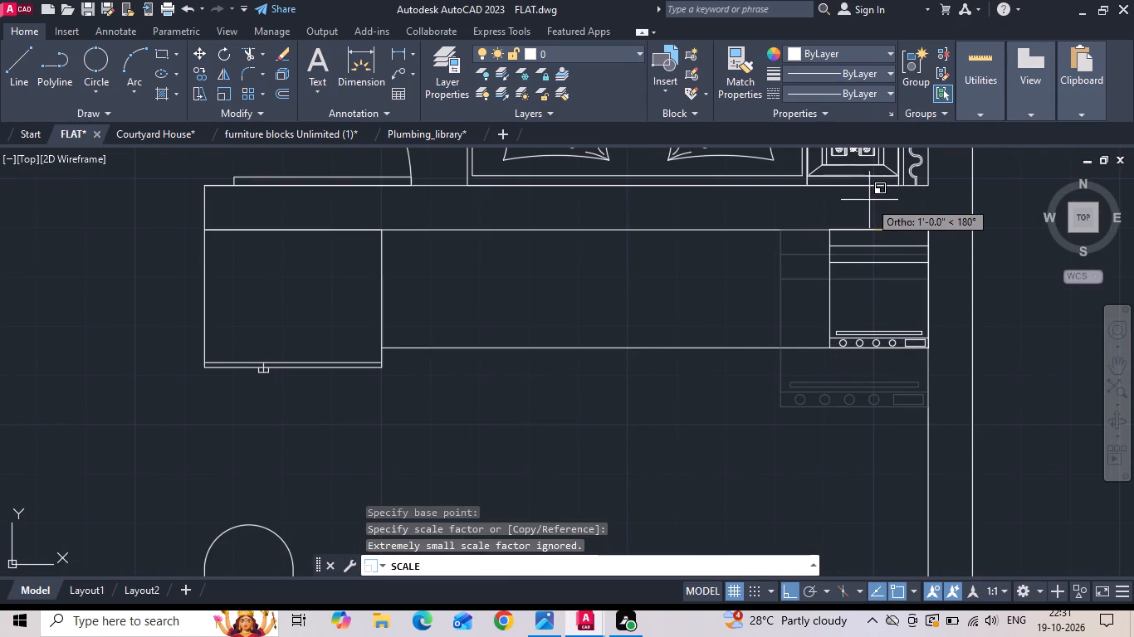
pyautogui.scroll(-2, 758, 221)
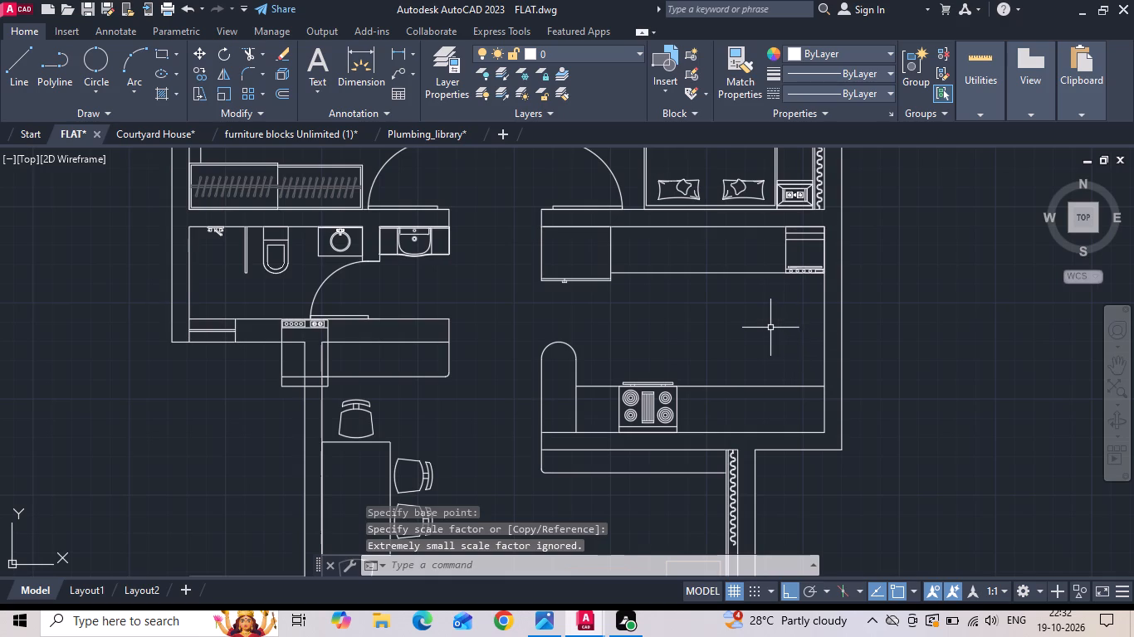
# Insert the Sink-single - 30 in top block from the DesignCenter Kitchens.dwg blocks into the empty space outside the kitchen's right wall.
pyautogui.press('d')
pyautogui.write('c')
pyautogui.press('space')
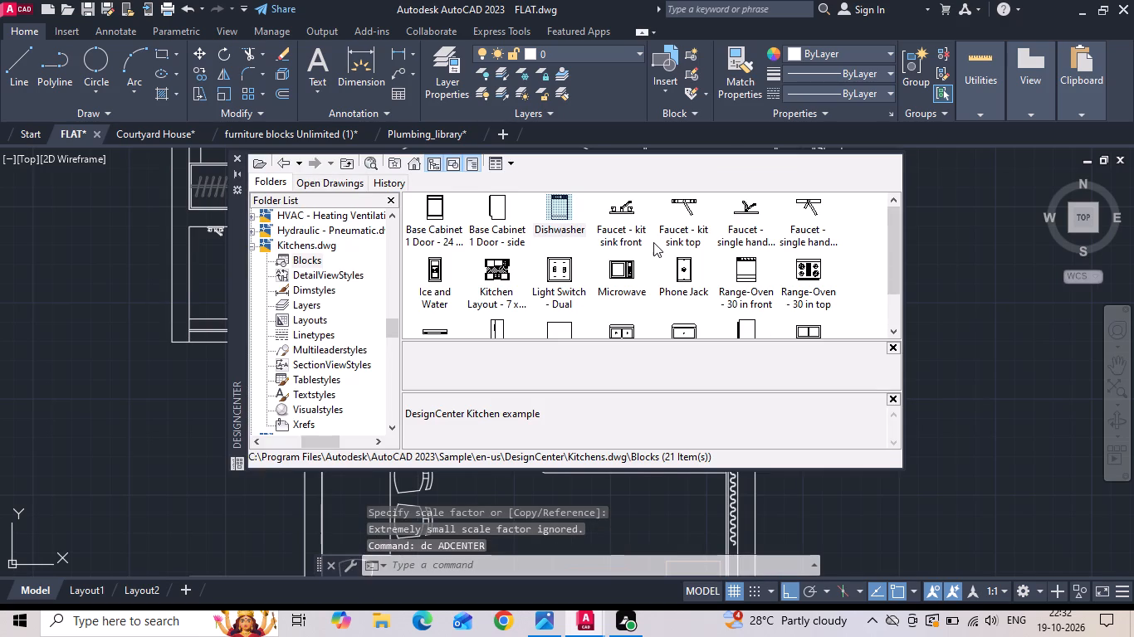
pyautogui.moveTo(677, 329); pyautogui.dragTo(985, 281)
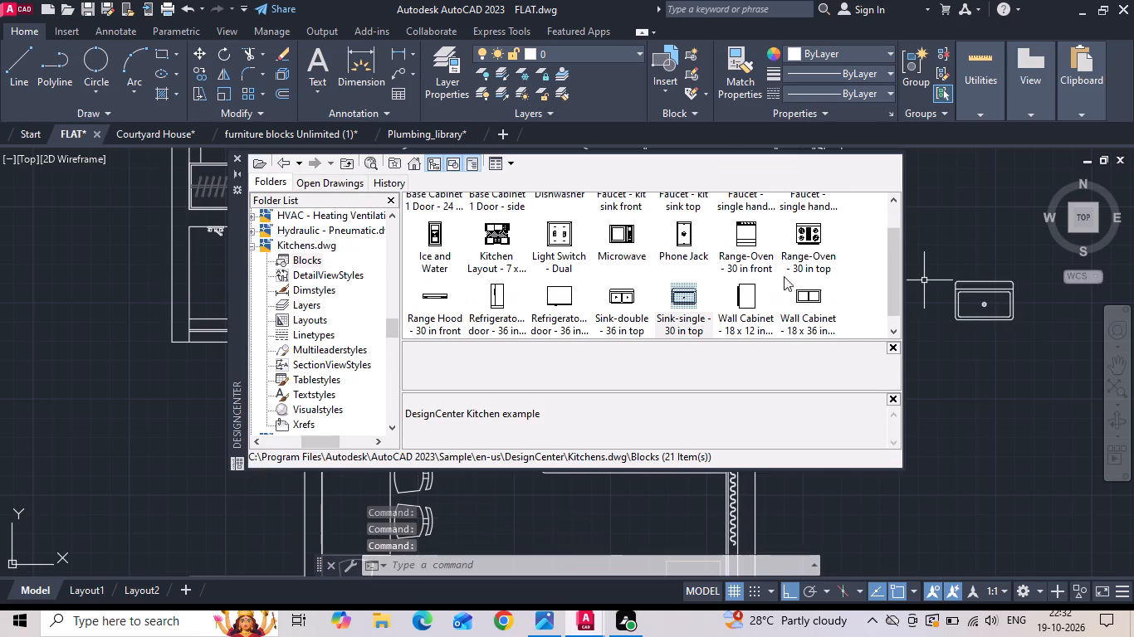
pyautogui.scroll(-2, 750, 275)
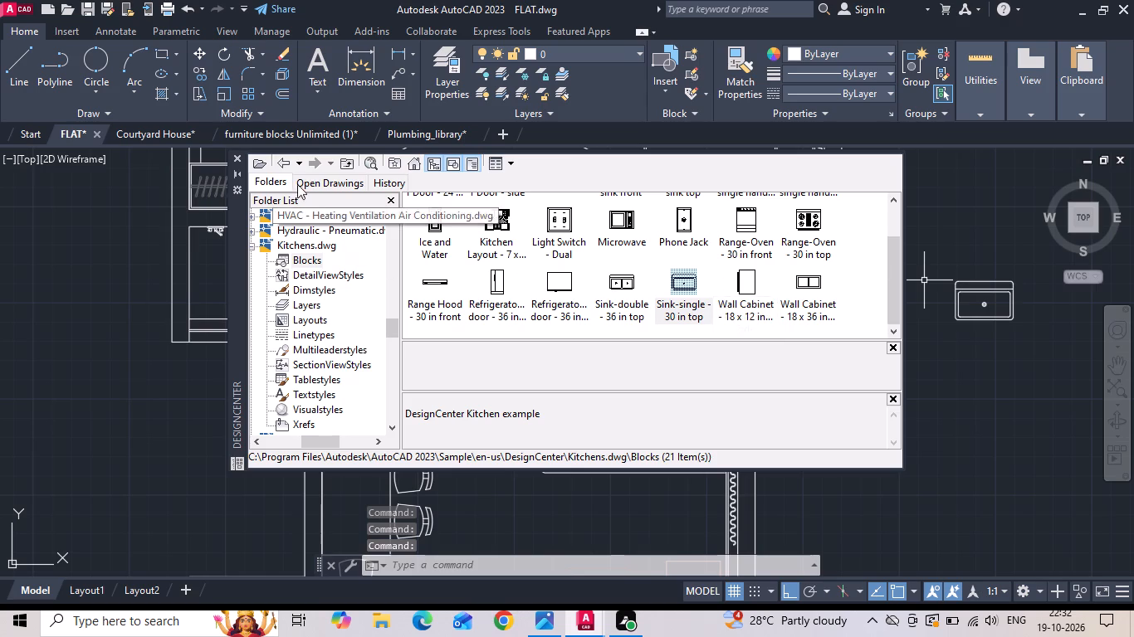
pyautogui.click(233, 157)
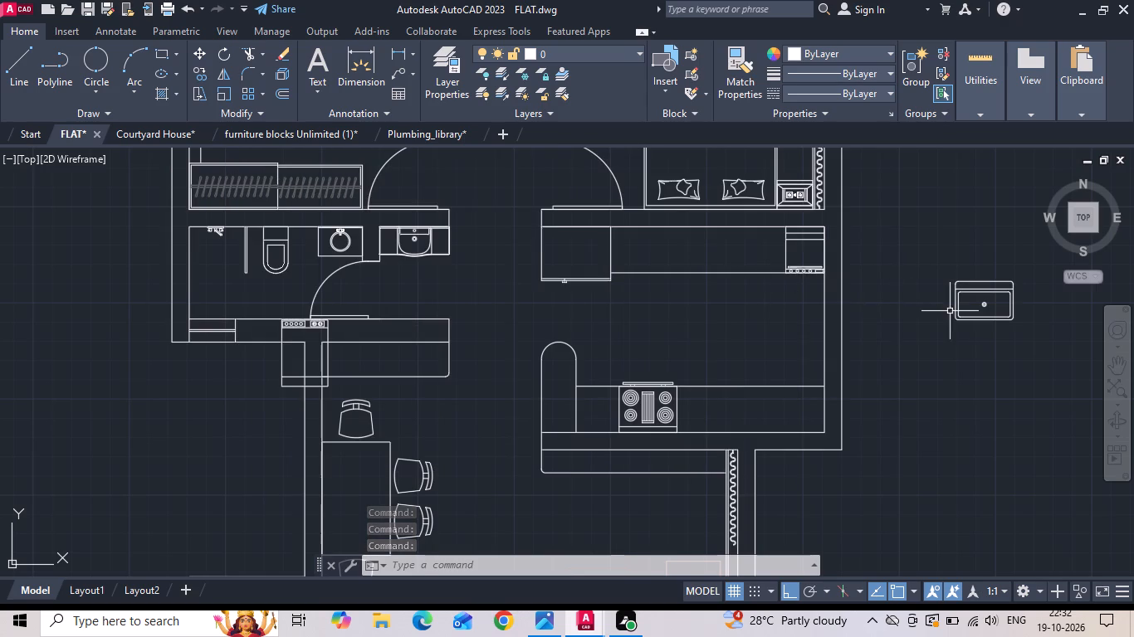
# Rotate the single sink block by 180 degrees with Ortho on.
pyautogui.click(950, 311)
pyautogui.click(941, 277)
pyautogui.click(982, 288)
pyautogui.rightClick(982, 287)
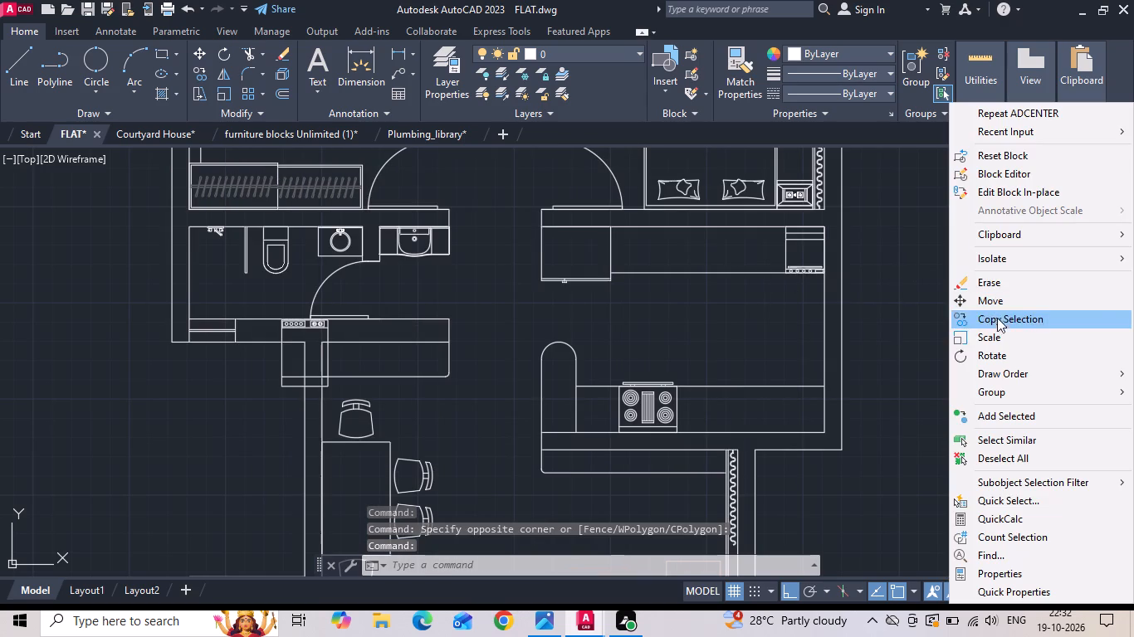
pyautogui.click(991, 357)
pyautogui.moveTo(985, 342); pyautogui.dragTo(985, 349)
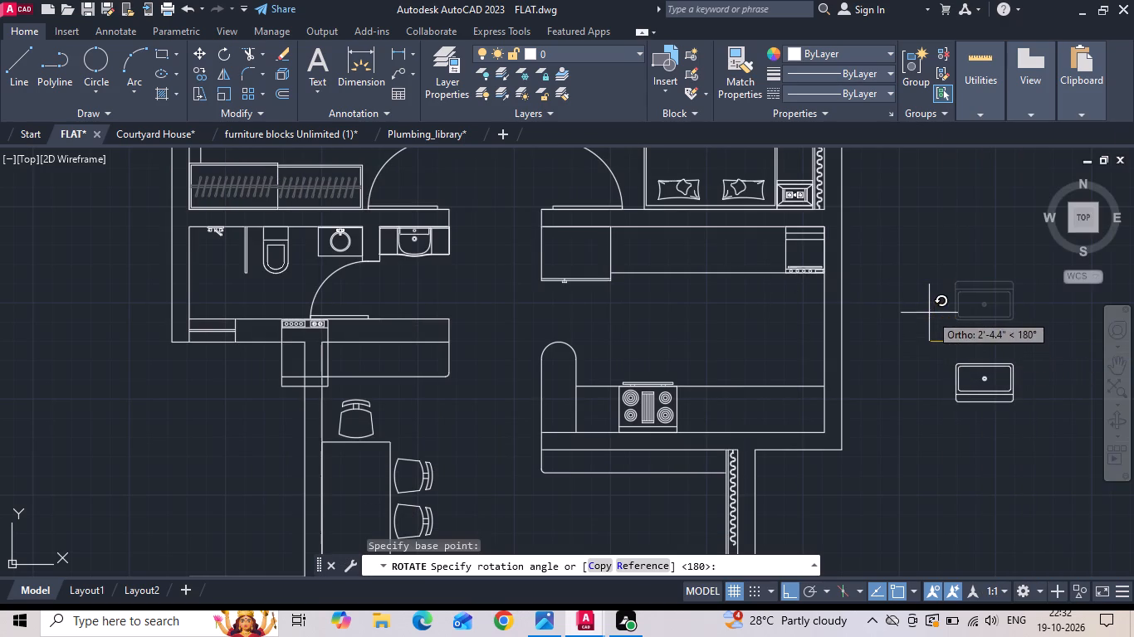
pyautogui.click(929, 310)
# Move the rotated single sink onto the right end of the kitchen's lower counter, against the right wall.
pyautogui.moveTo(969, 291); pyautogui.dragTo(980, 401)
pyautogui.click(973, 410)
pyautogui.click(958, 388)
pyautogui.rightClick(955, 381)
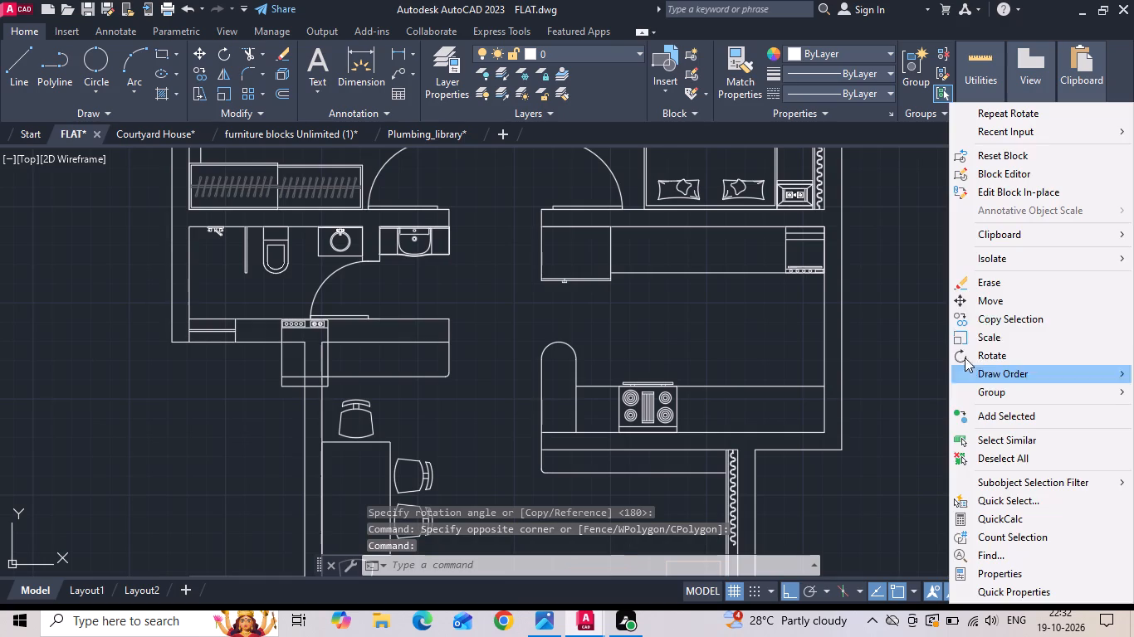
pyautogui.click(992, 306)
pyautogui.scroll(1, 1011, 416)
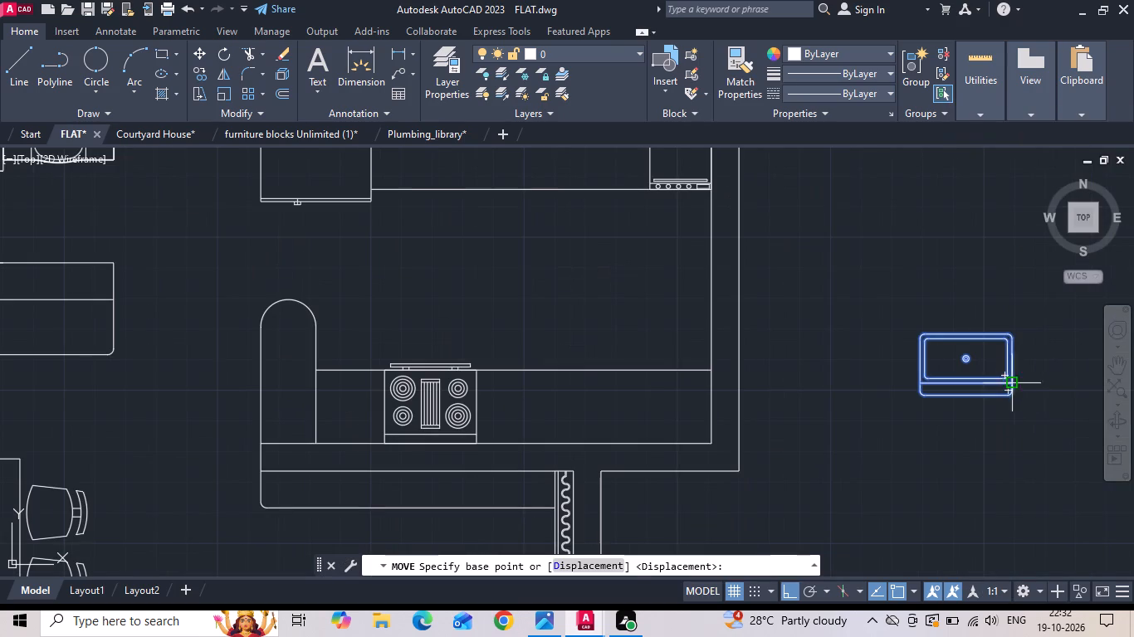
pyautogui.click(1015, 365)
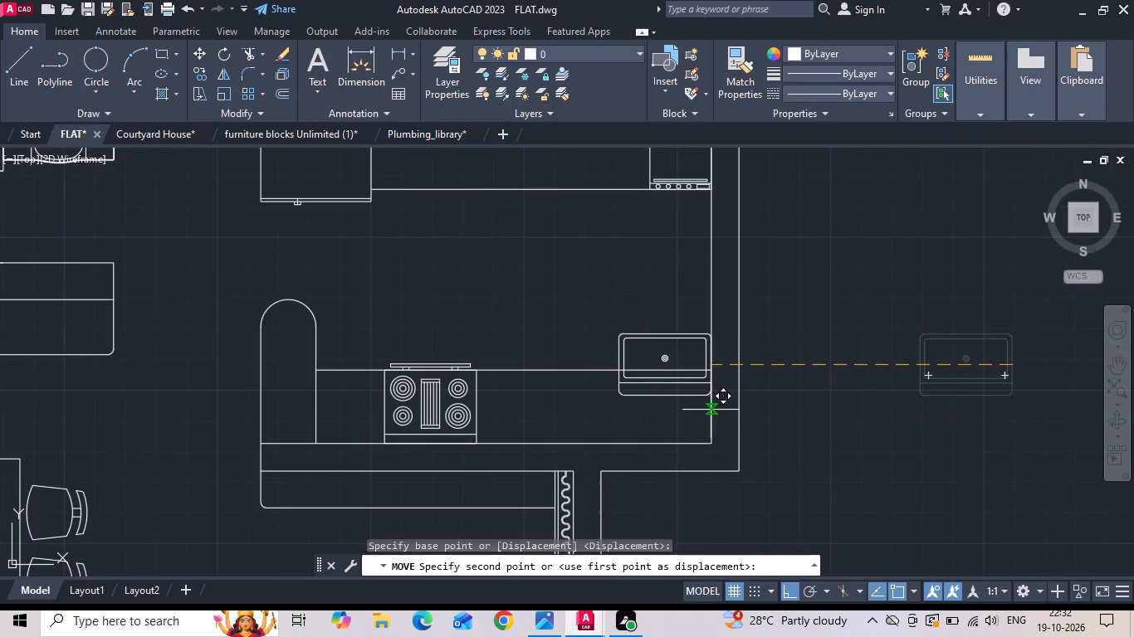
pyautogui.click(712, 411)
pyautogui.click(678, 405)
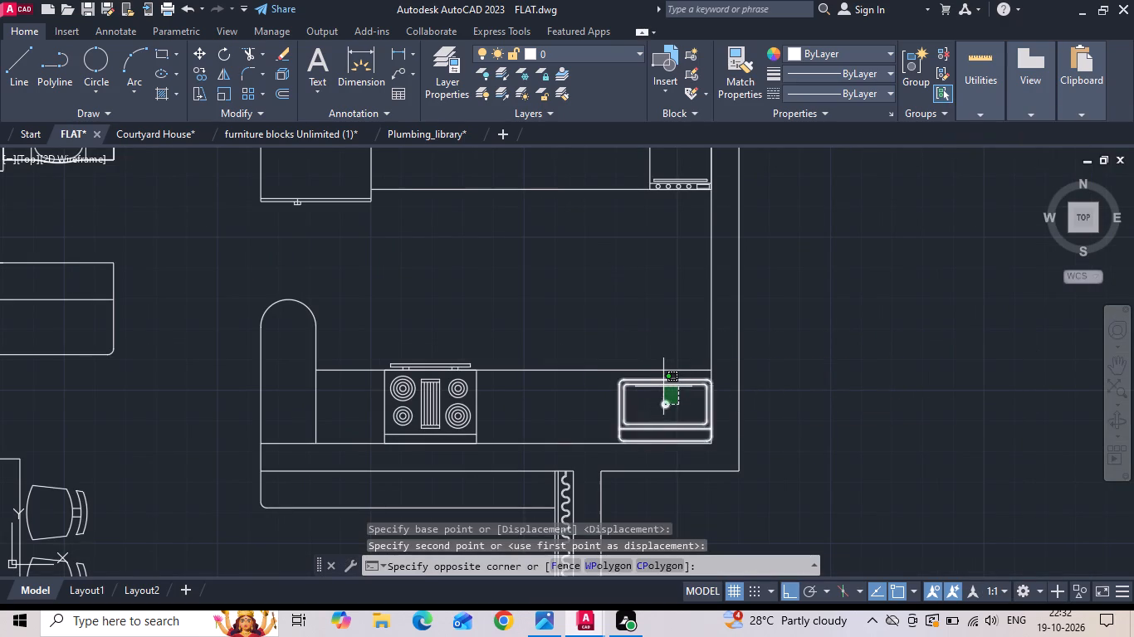
pyautogui.scroll(-2, 663, 386)
pyautogui.press('Escape')
pyautogui.scroll(-1, 671, 339)
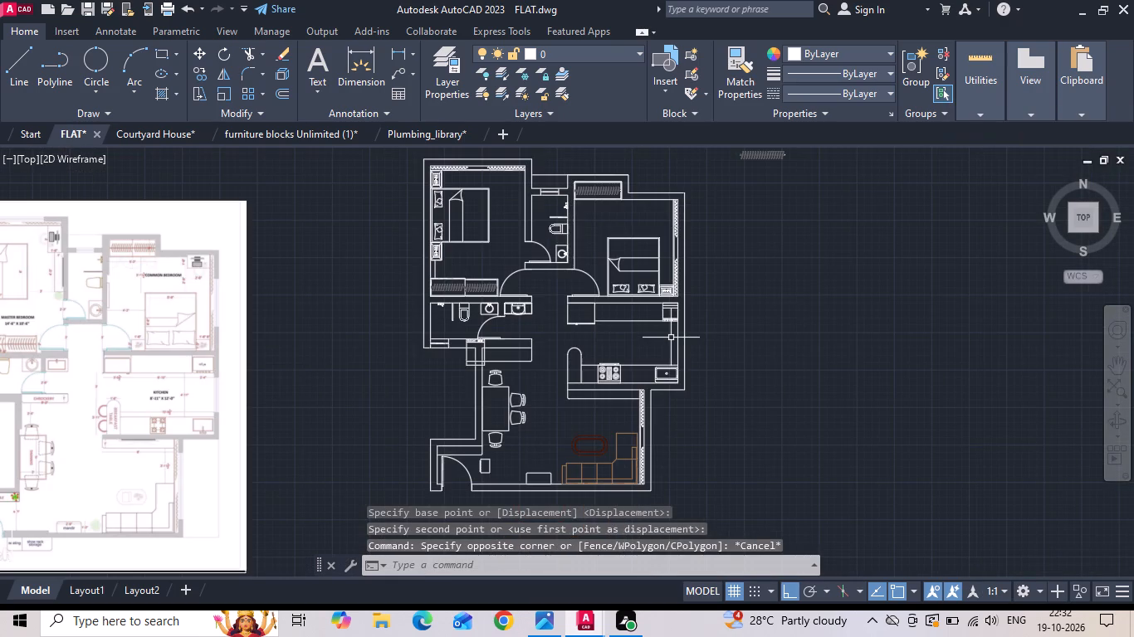
# Delete the appliance block overlapping the wall and counter above the dining table.
pyautogui.scroll(3, 473, 382)
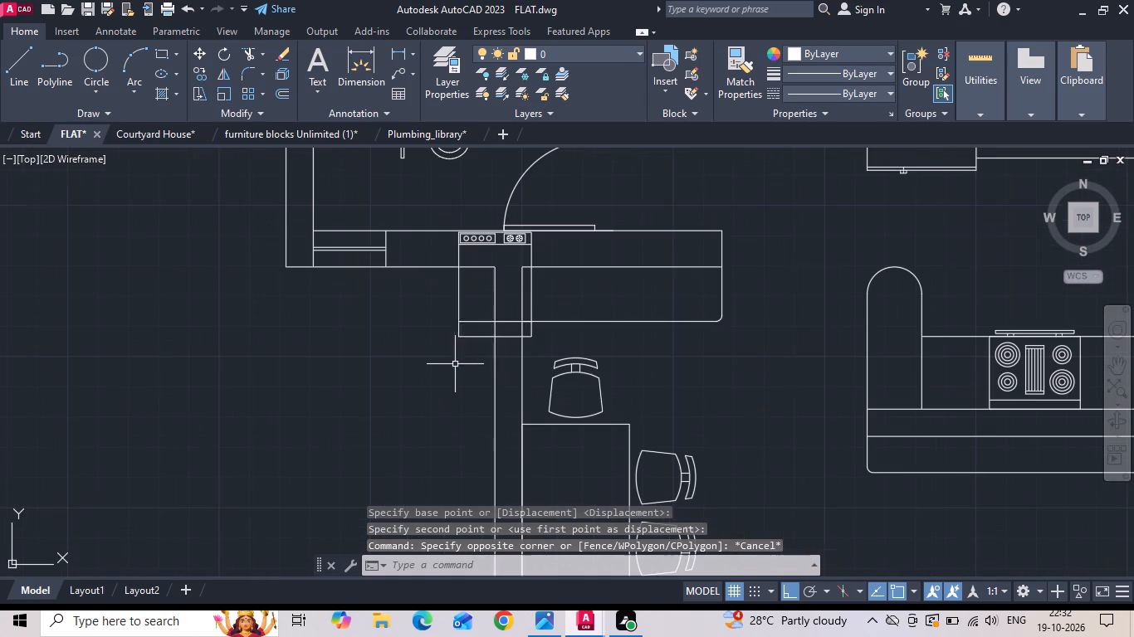
pyautogui.click(459, 338)
pyautogui.press('Delete')
pyautogui.scroll(-3, 450, 348)
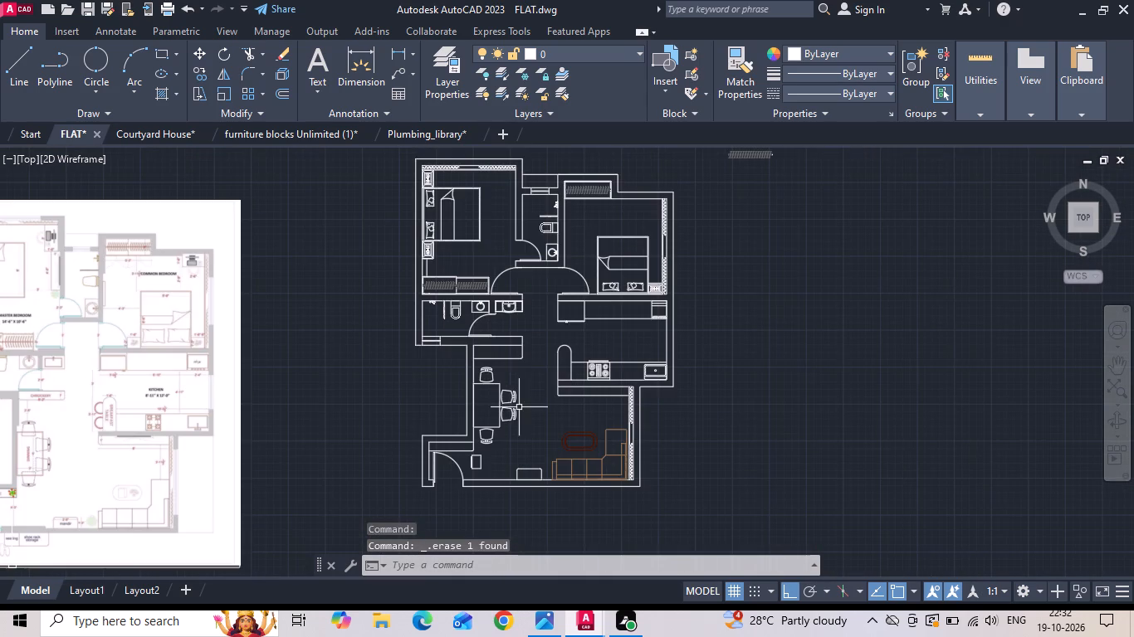
# Draw a vertical line across the master bedroom's top wall from the outer edge's midpoint to the inner edge.
pyautogui.moveTo(364, 333); pyautogui.dragTo(456, 346, button='middle')
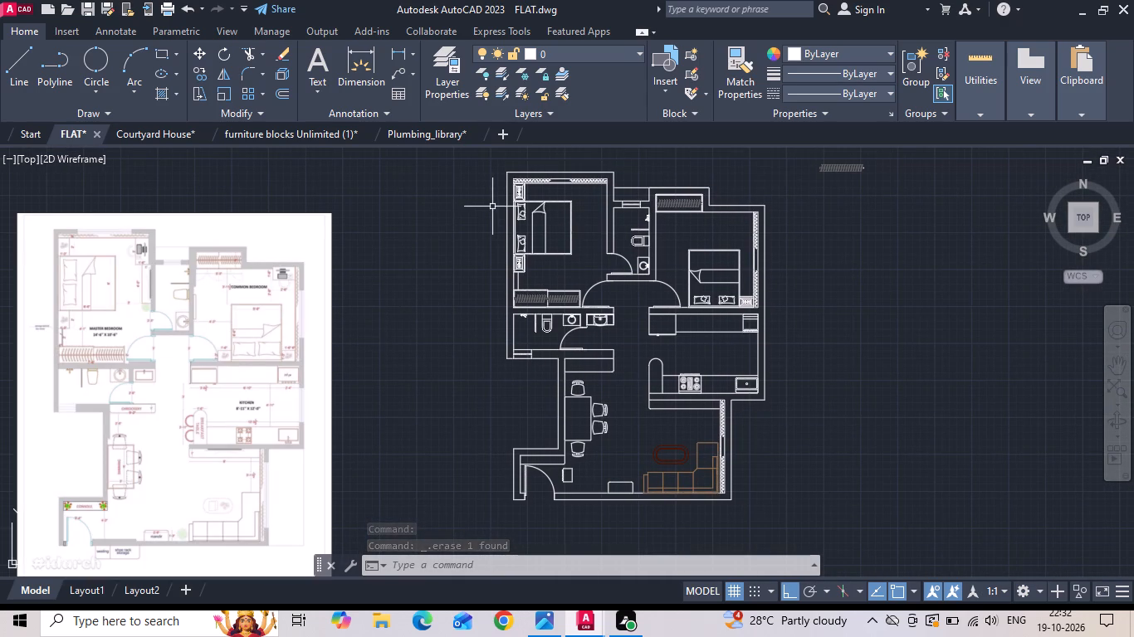
pyautogui.moveTo(501, 239); pyautogui.dragTo(511, 352, button='middle')
pyautogui.scroll(3, 555, 281)
pyautogui.press('l')
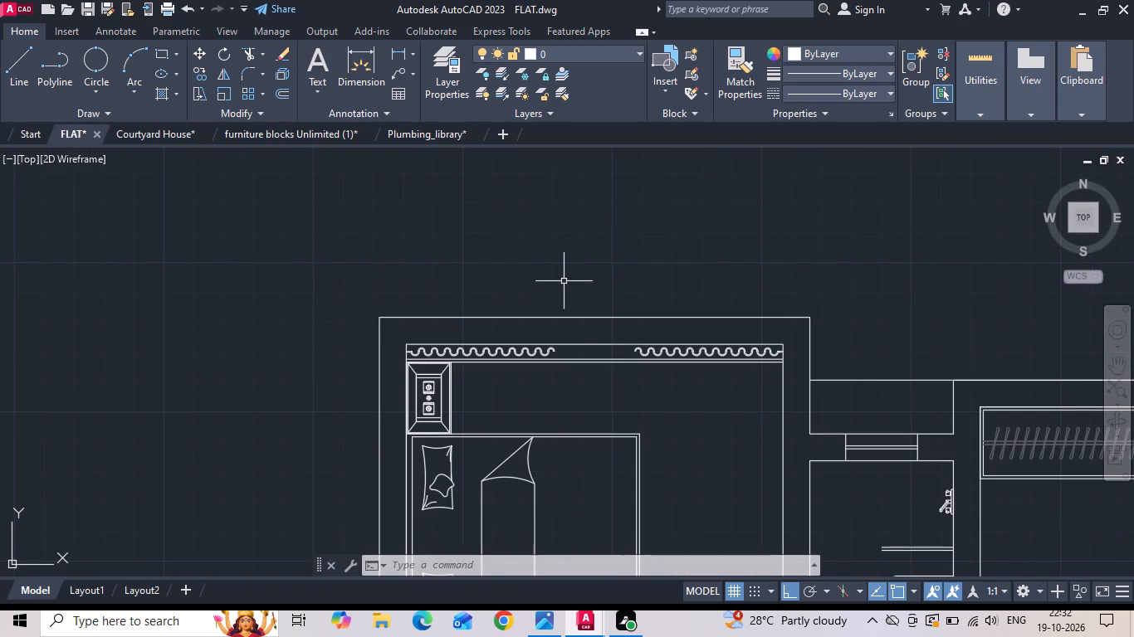
pyautogui.press('space')
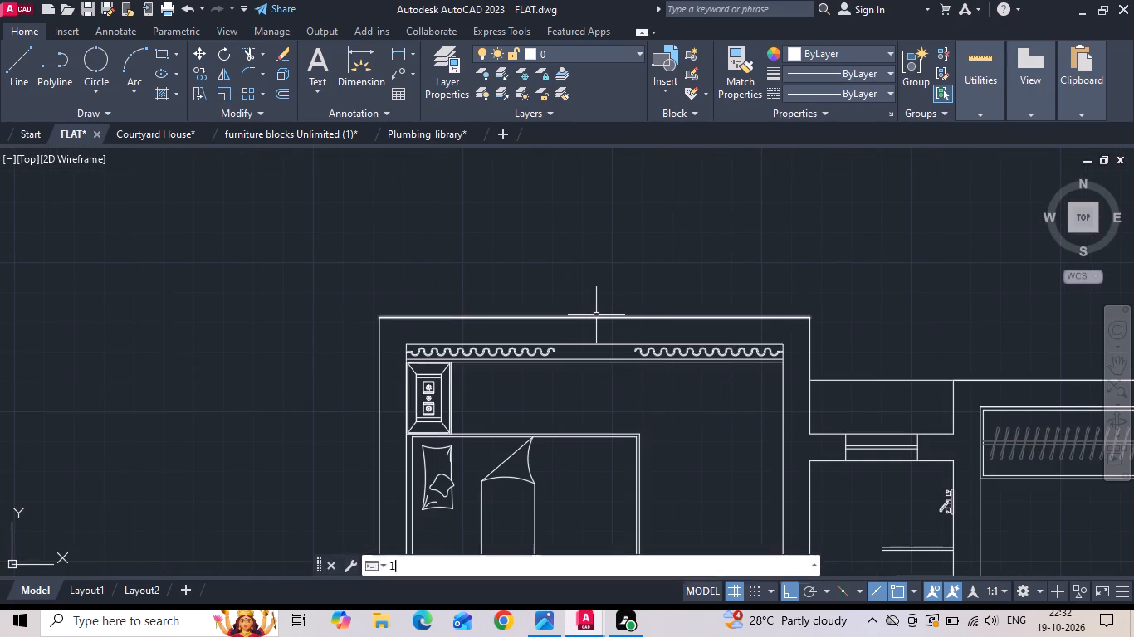
pyautogui.moveTo(596, 315); pyautogui.dragTo(597, 323)
pyautogui.scroll(2, 590, 352)
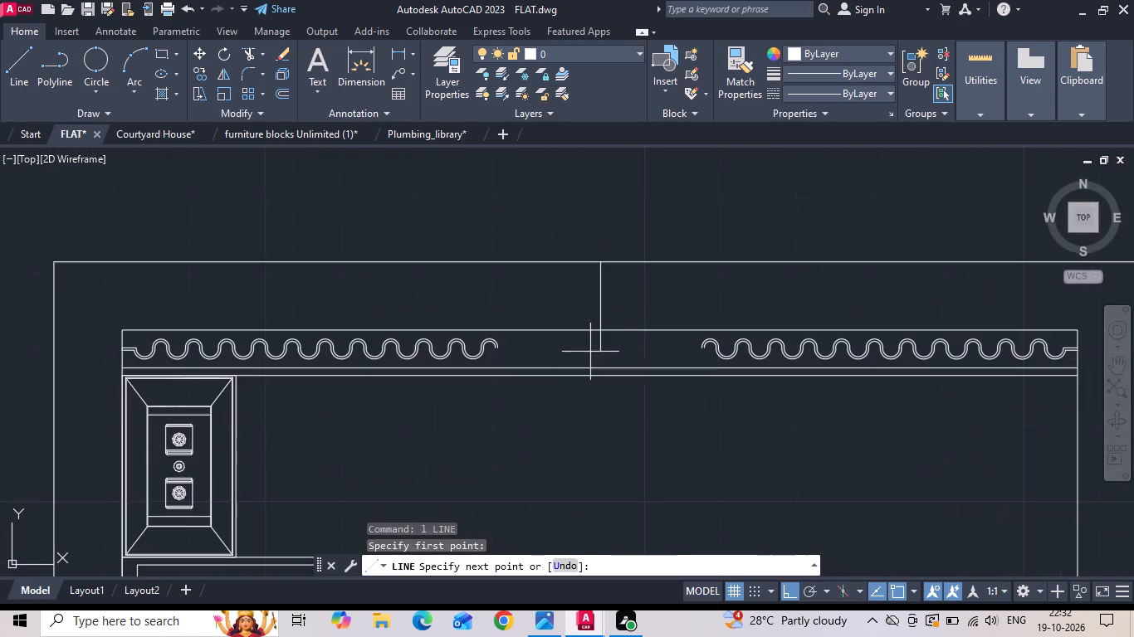
pyautogui.click(596, 329)
pyautogui.press('Escape')
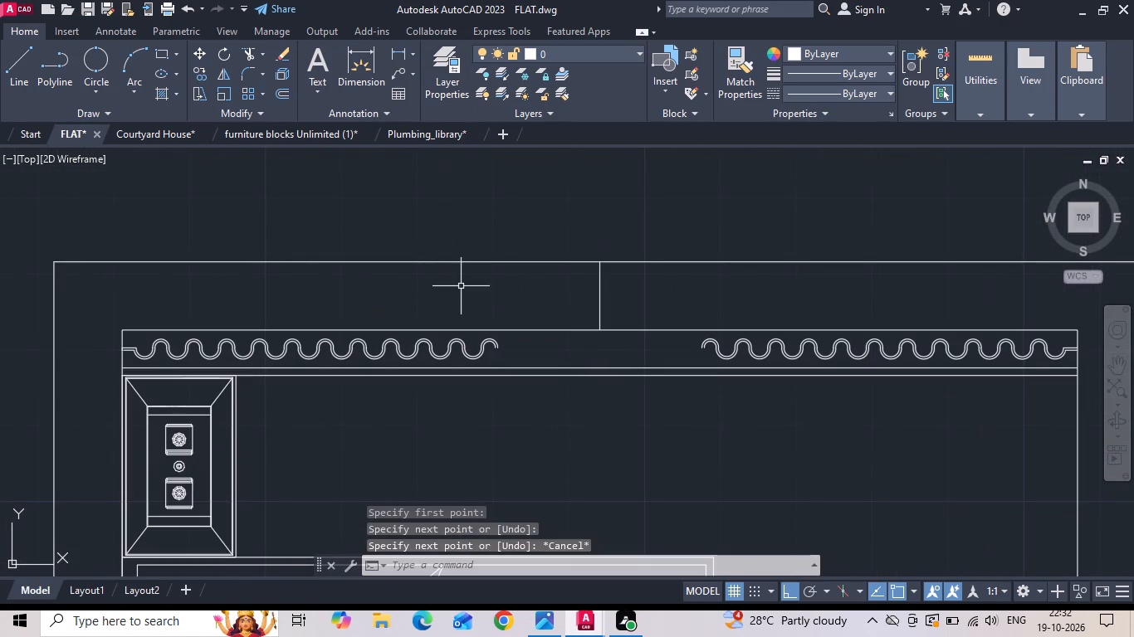
# Mark the master bedroom's window opening by offsetting the centre line 3' to each side and erasing the centre line.
pyautogui.write("o 3'")
pyautogui.press('Return')
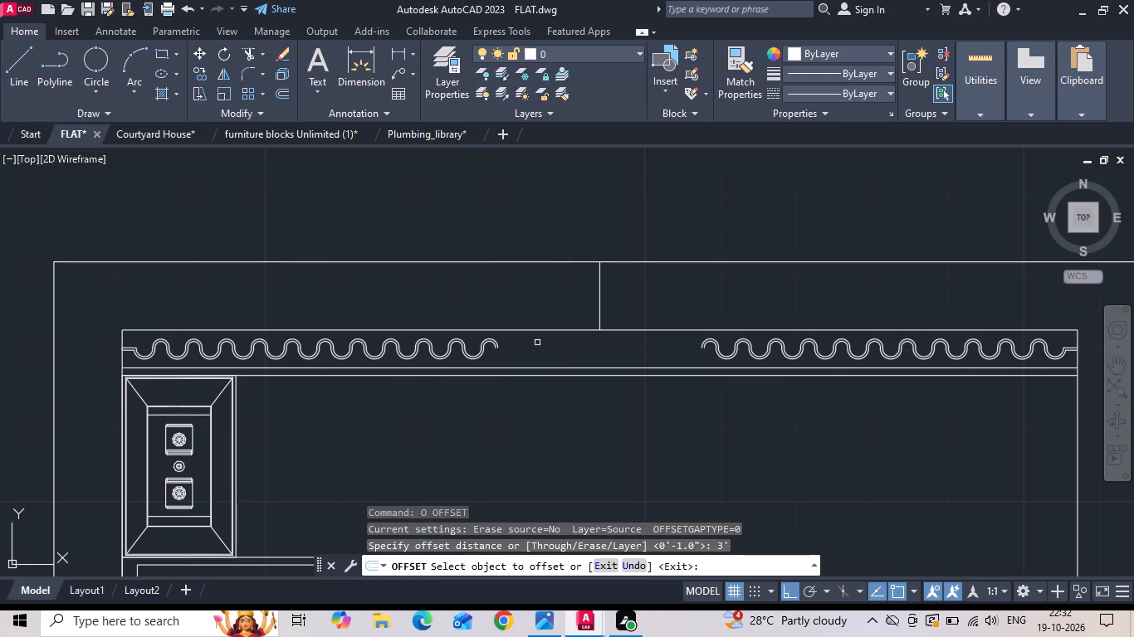
pyautogui.moveTo(601, 309); pyautogui.dragTo(583, 309)
pyautogui.click(487, 307)
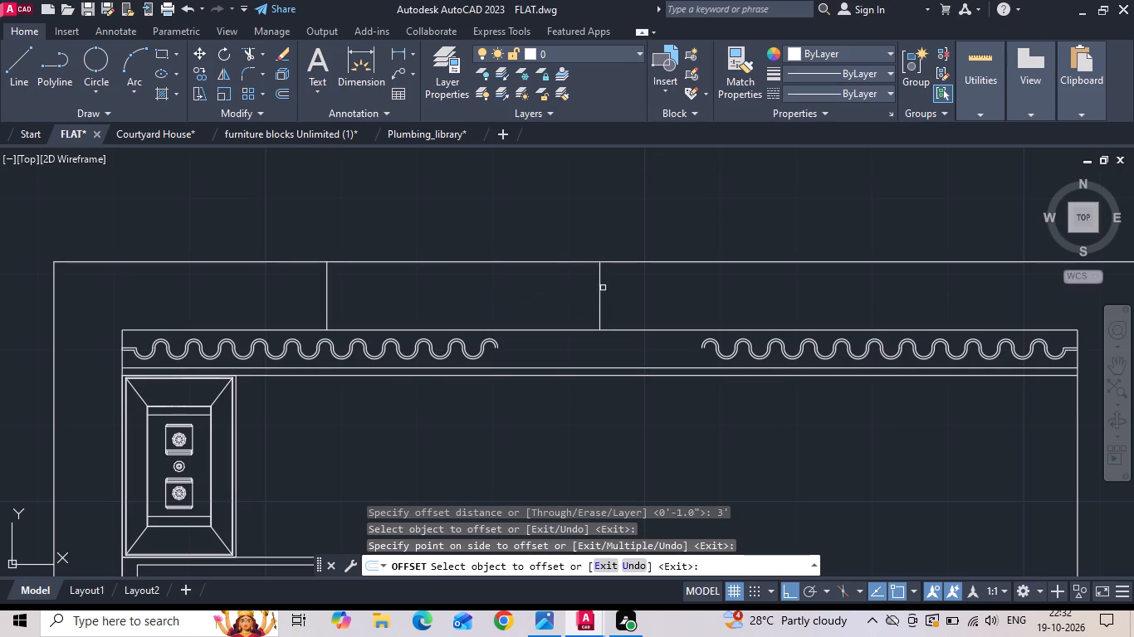
pyautogui.click(600, 301)
pyautogui.click(711, 304)
pyautogui.press('Escape')
pyautogui.moveTo(680, 304); pyautogui.dragTo(679, 303)
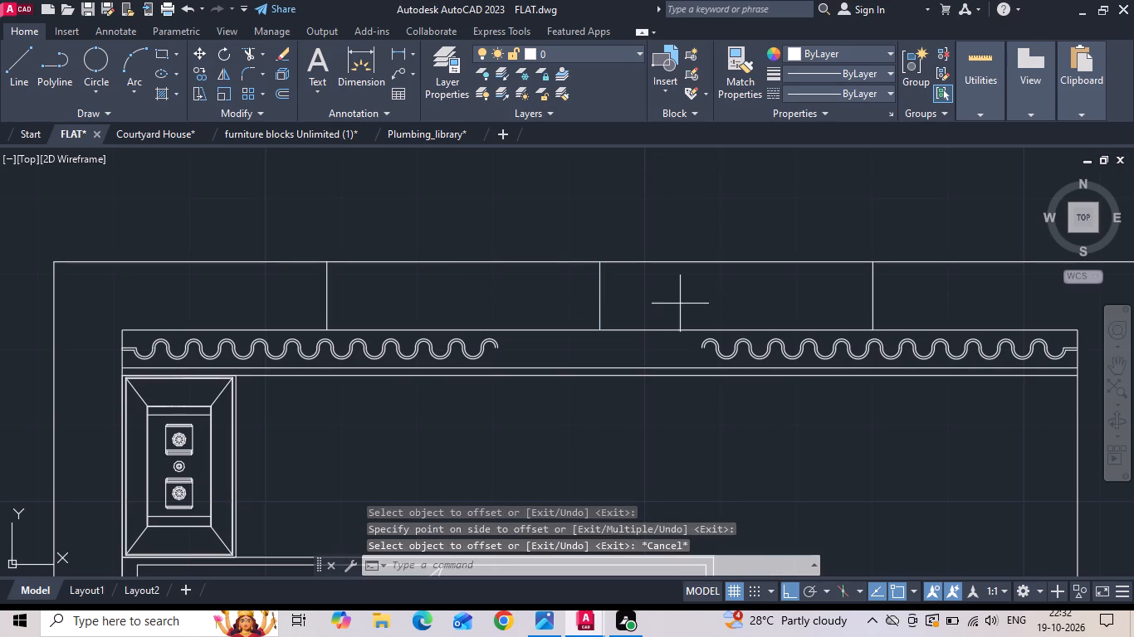
pyautogui.moveTo(679, 303); pyautogui.dragTo(633, 305)
pyautogui.click(516, 305)
pyautogui.press('Delete')
# Copy the bathroom window's glazing lines into the master bedroom's top wall opening, starting at its left jamb.
pyautogui.scroll(-4, 520, 312)
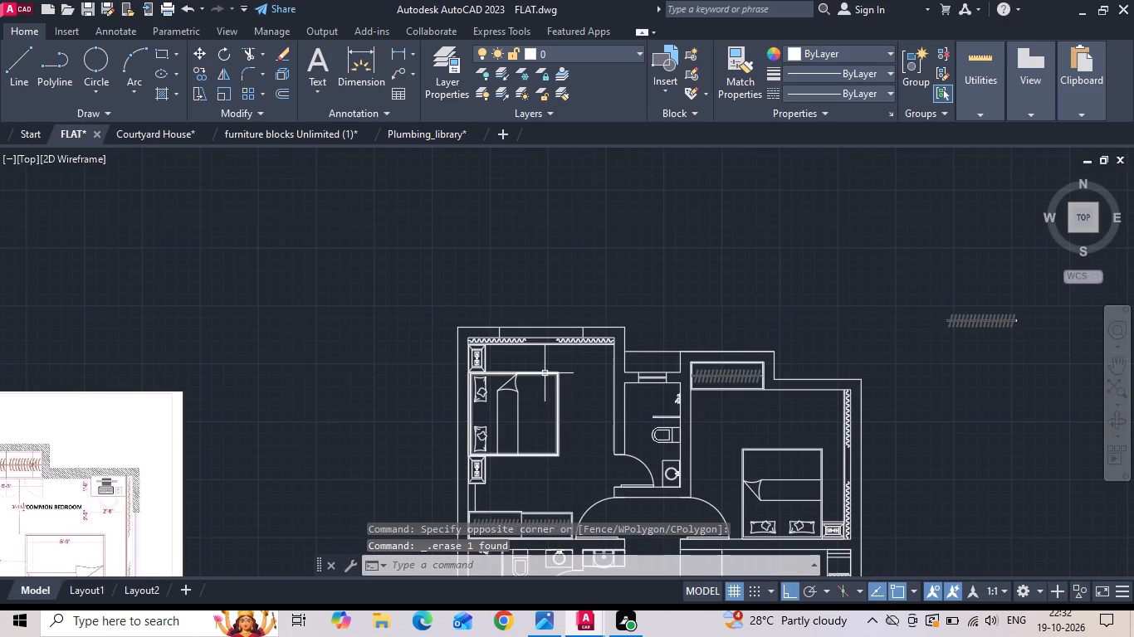
pyautogui.scroll(-1, 545, 375)
pyautogui.scroll(1, 670, 395)
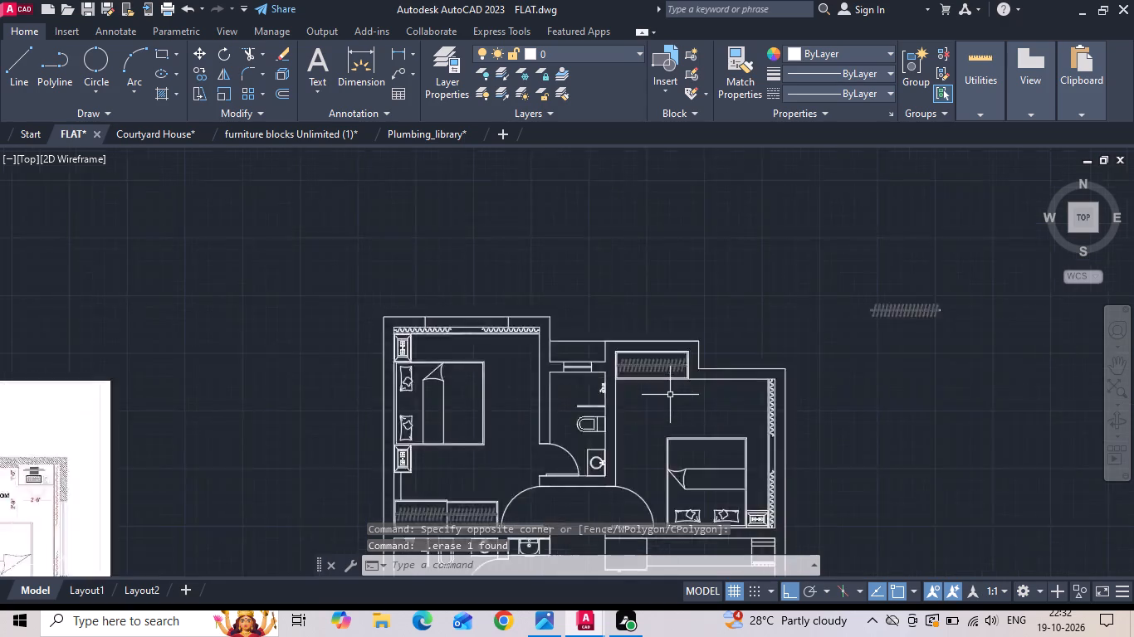
pyautogui.scroll(1, 670, 393)
pyautogui.scroll(3, 467, 328)
pyautogui.click(641, 448)
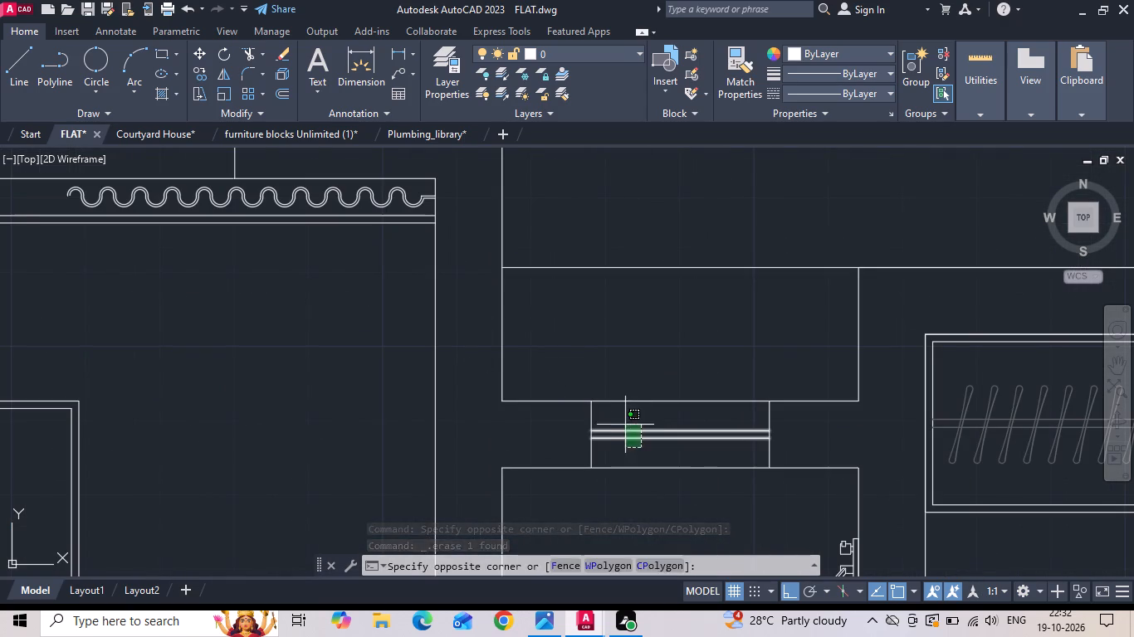
pyautogui.click(622, 420)
pyautogui.rightClick(621, 419)
pyautogui.click(675, 149)
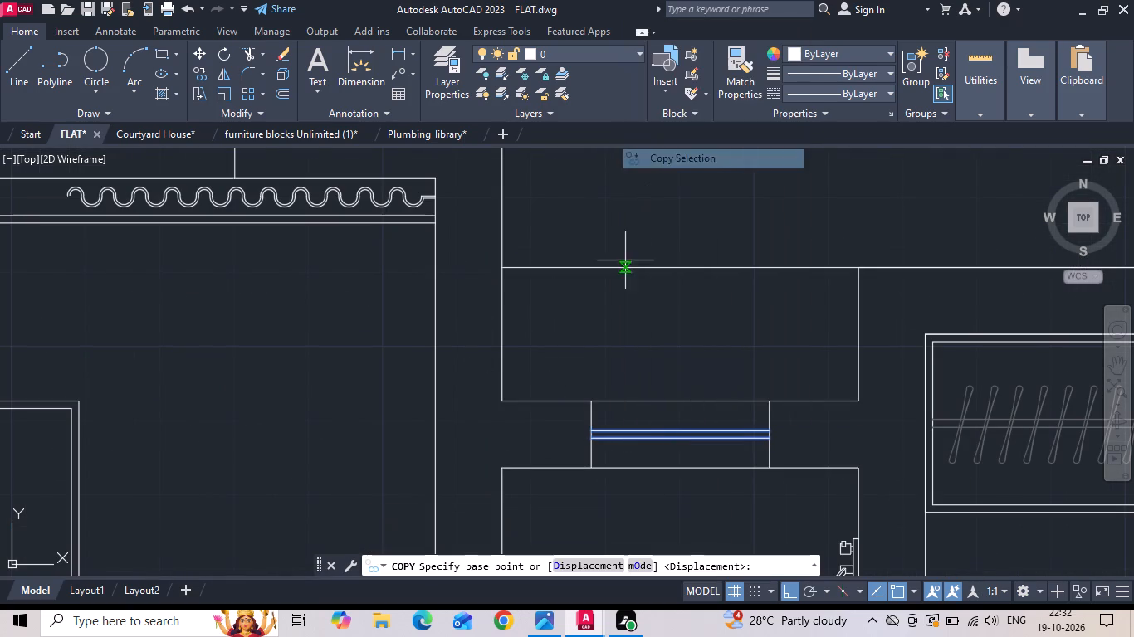
pyautogui.click(591, 396)
pyautogui.scroll(-2, 604, 425)
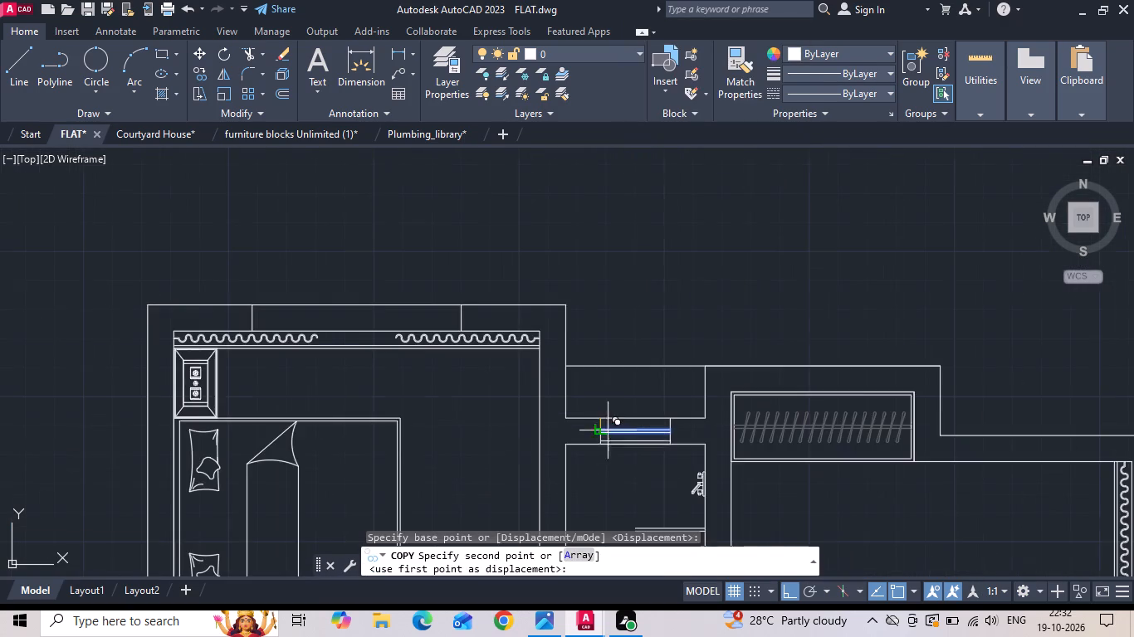
pyautogui.scroll(2, 228, 289)
pyautogui.click(286, 327)
pyautogui.press('Escape')
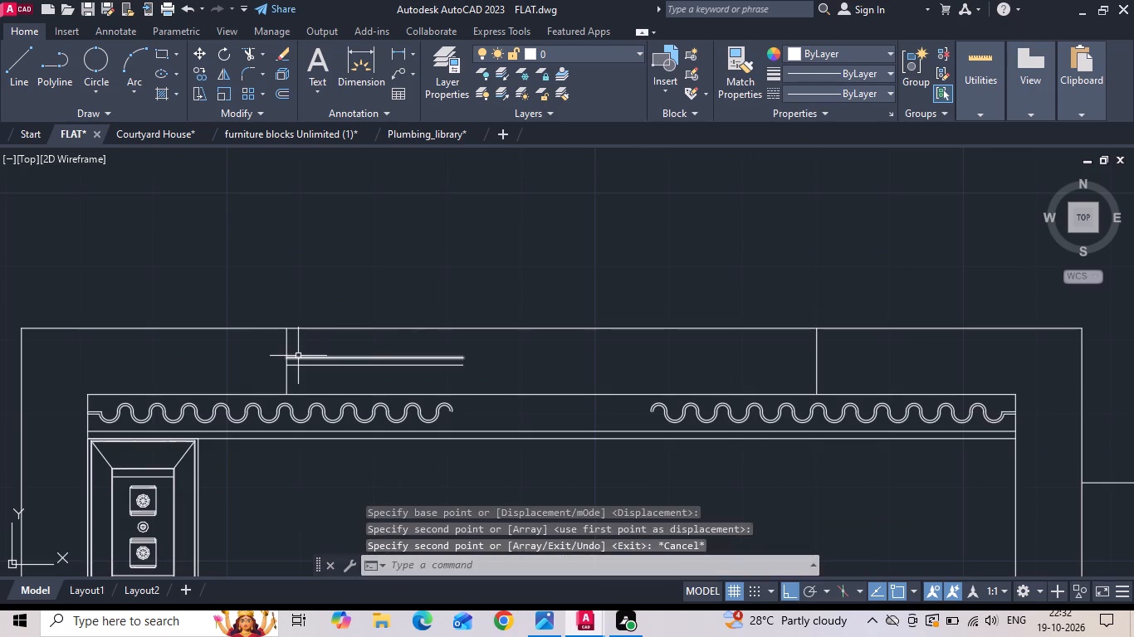
# Extend the copied glazing lines to the right jamb of the master bedroom's window opening.
pyautogui.press('e')
pyautogui.press('x')
pyautogui.press('space')
pyautogui.moveTo(439, 376); pyautogui.dragTo(465, 340)
pyautogui.scroll(-3, 478, 308)
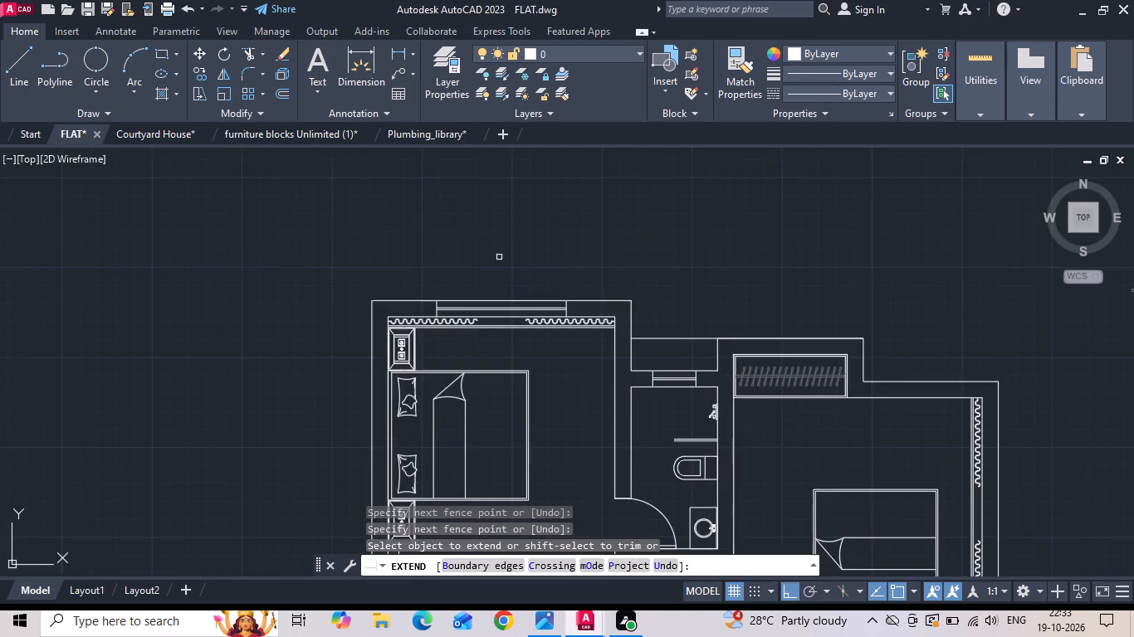
pyautogui.scroll(-1, 499, 256)
pyautogui.press('Escape')
# Draw a horizontal line from the midpoint of the common bedroom's right wall inner edge outward past the outer edge.
pyautogui.scroll(-1, 568, 284)
pyautogui.scroll(2, 735, 362)
pyautogui.press('l')
pyautogui.press('space')
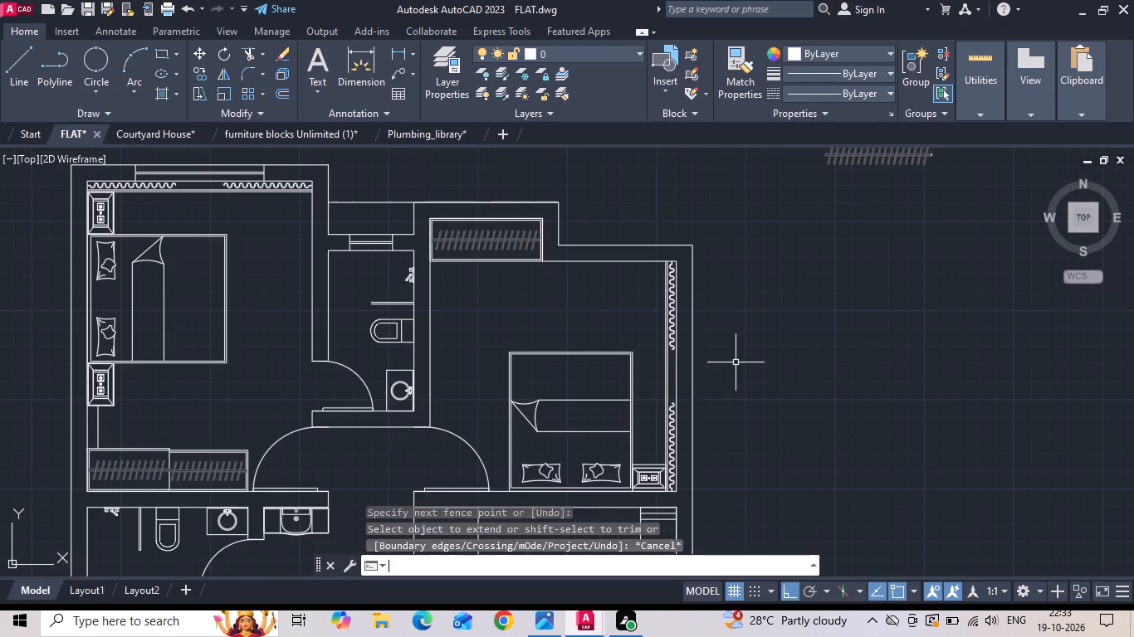
pyautogui.click(680, 377)
pyautogui.scroll(3, 691, 377)
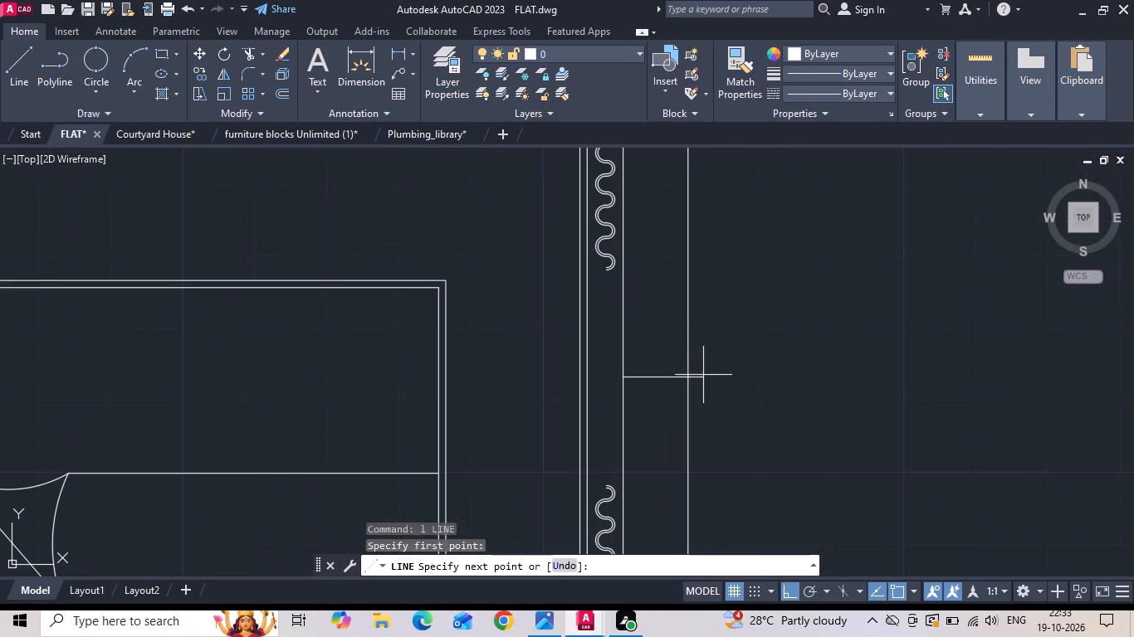
pyautogui.click(727, 370)
pyautogui.press('Escape')
# Mark the common bedroom's window opening by offsetting the centre line 3' to each side and erasing the centre line.
pyautogui.write('o 3')
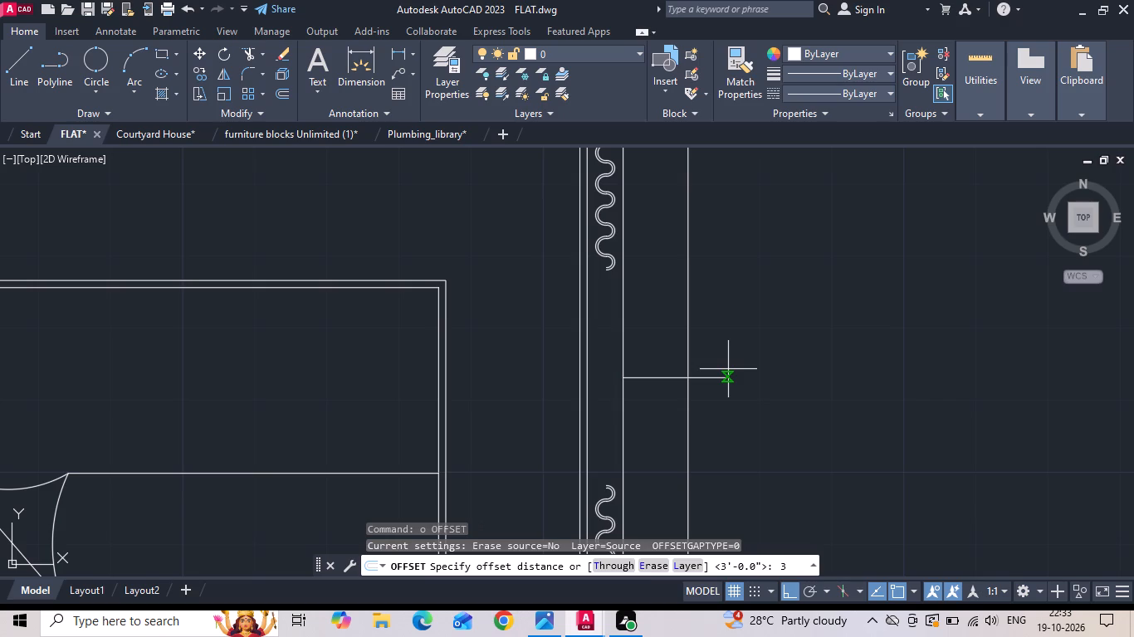
pyautogui.press("'")
pyautogui.press('Return')
pyautogui.moveTo(666, 377); pyautogui.dragTo(667, 362)
pyautogui.click(672, 292)
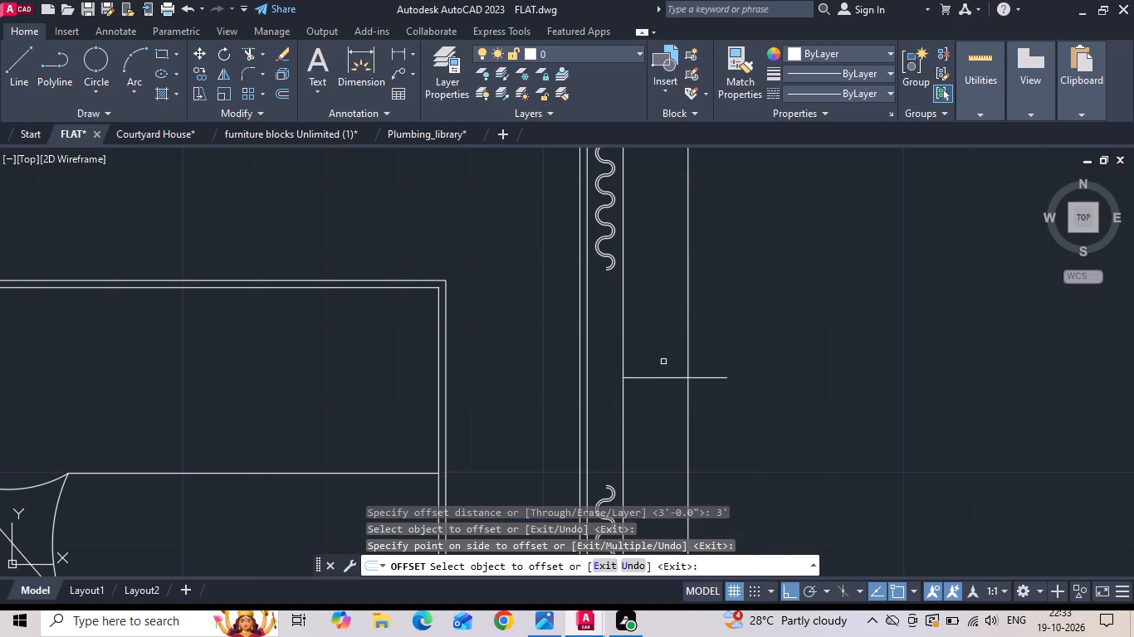
pyautogui.click(659, 377)
pyautogui.click(659, 434)
pyautogui.scroll(-2, 671, 297)
pyautogui.press('Escape')
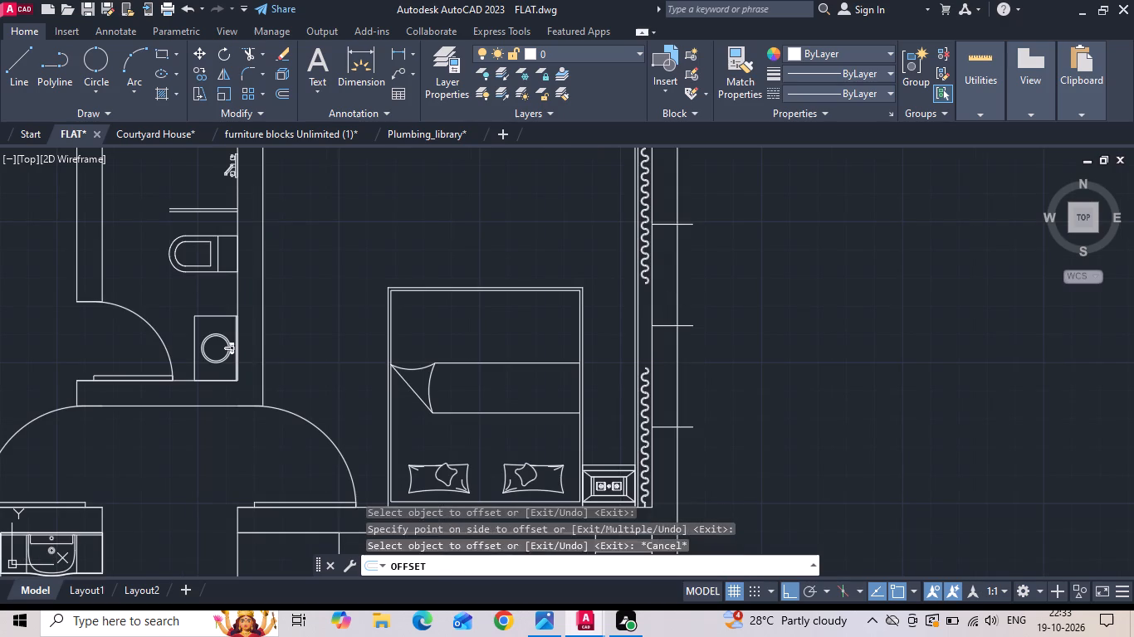
pyautogui.click(687, 328)
pyautogui.press('Delete')
# Trim the ends of both jamb lines that project beyond the common bedroom wall's outer edge.
pyautogui.write('tr')
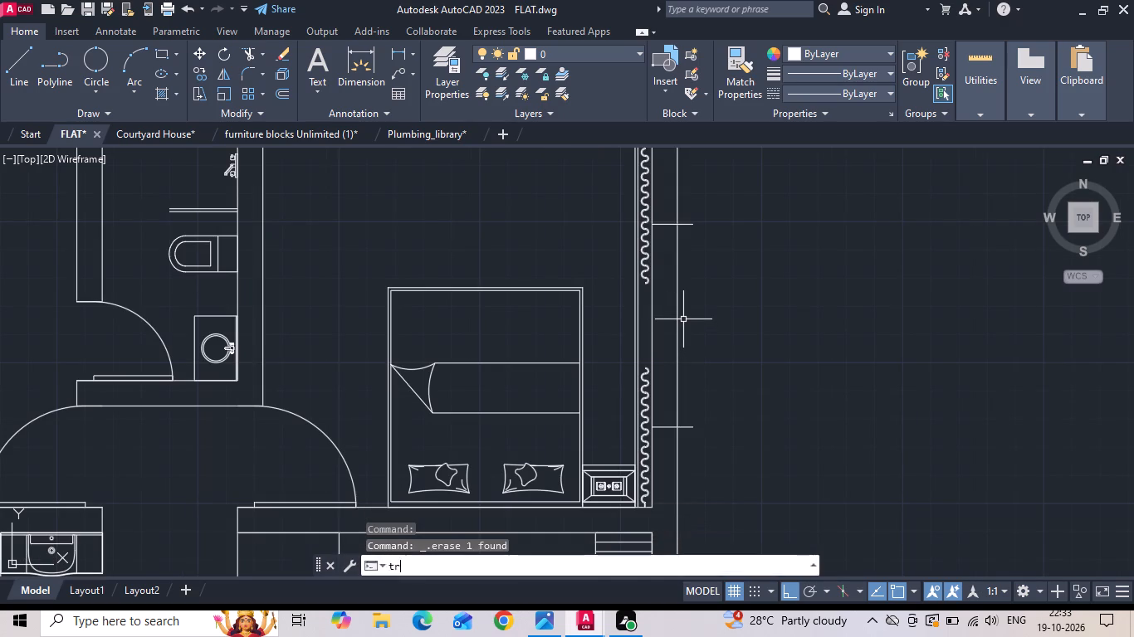
pyautogui.press('space')
pyautogui.click(682, 226)
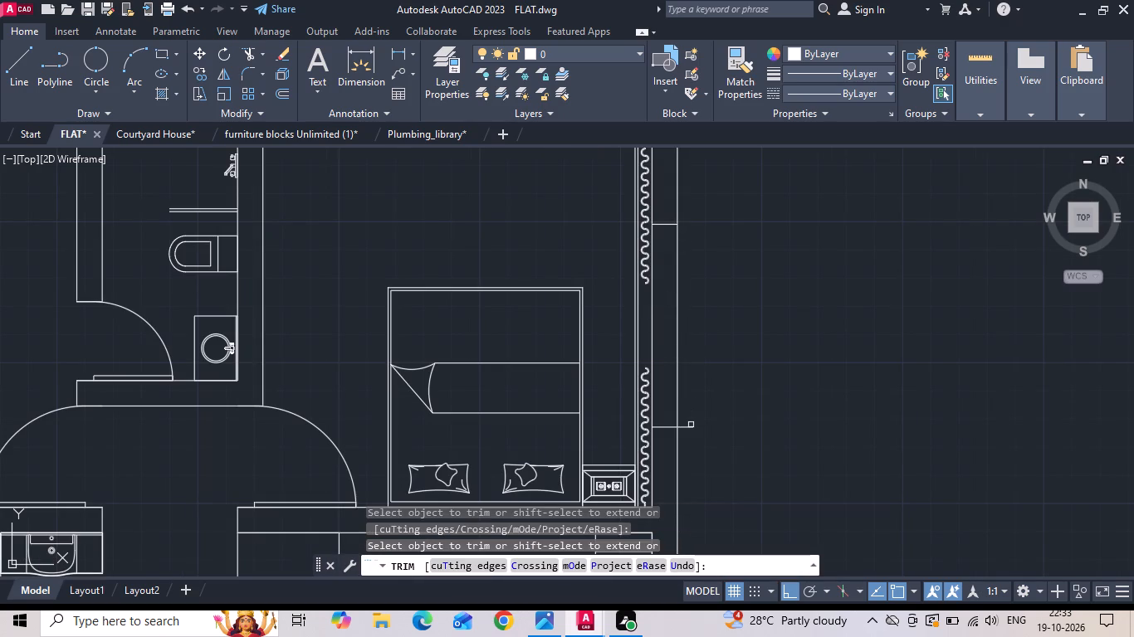
pyautogui.click(691, 425)
pyautogui.press('Escape')
# Copy the common bedroom's right wall inner line outward at 4 and 5 inches for the window glazing.
pyautogui.click(652, 325)
pyautogui.rightClick(652, 326)
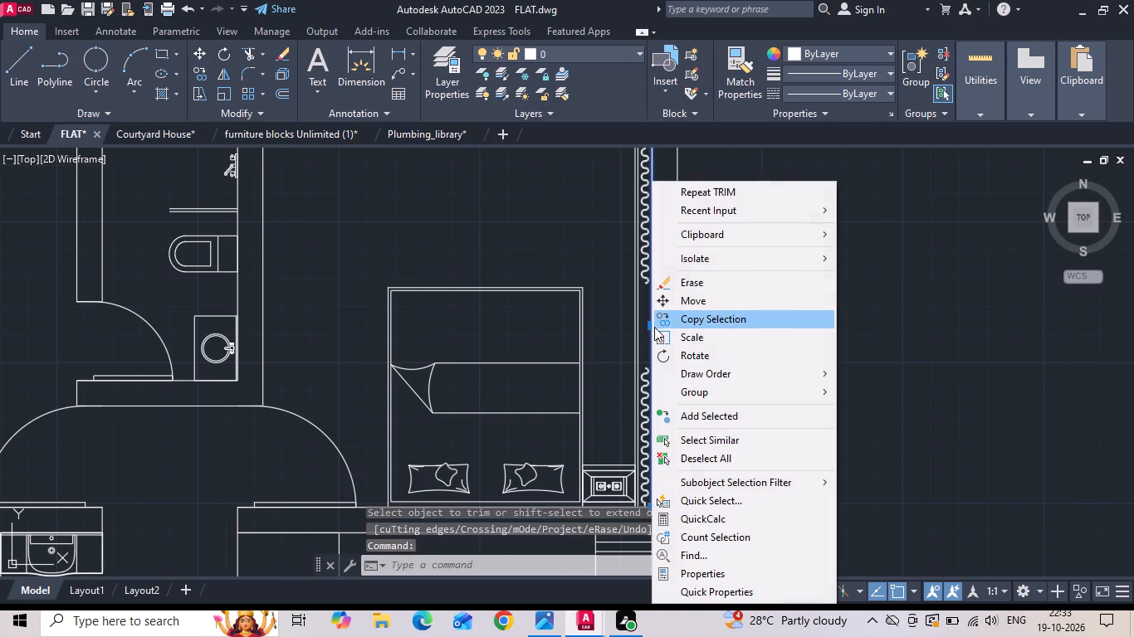
pyautogui.click(678, 323)
pyautogui.moveTo(786, 332); pyautogui.dragTo(811, 328)
pyautogui.write('4 5')
pyautogui.press('space')
pyautogui.press('Escape')
# Trim the glazing lines that run past the jambs above and below the common bedroom's window opening.
pyautogui.press('t')
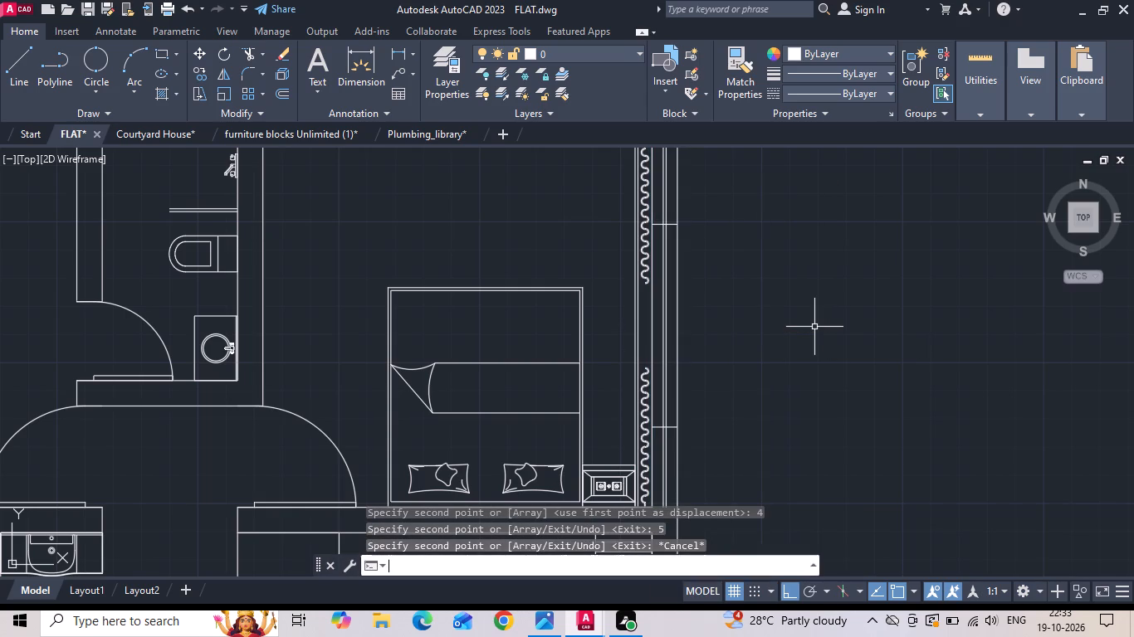
pyautogui.press('r')
pyautogui.press('space')
pyautogui.press('space')
pyautogui.click(660, 452)
pyautogui.click(666, 455)
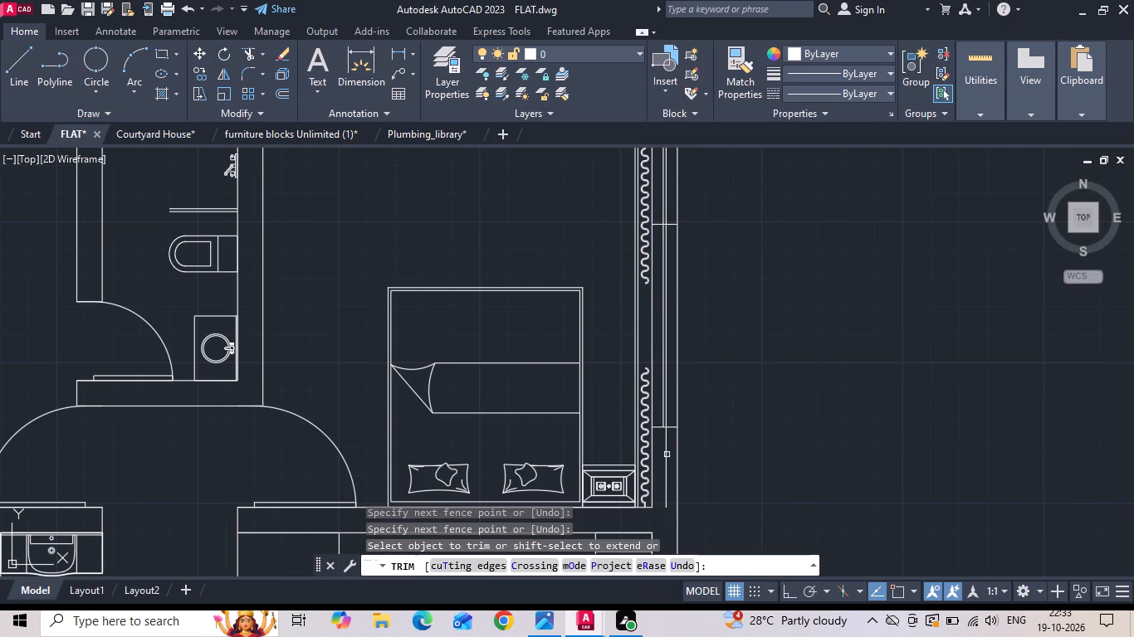
pyautogui.click(664, 208)
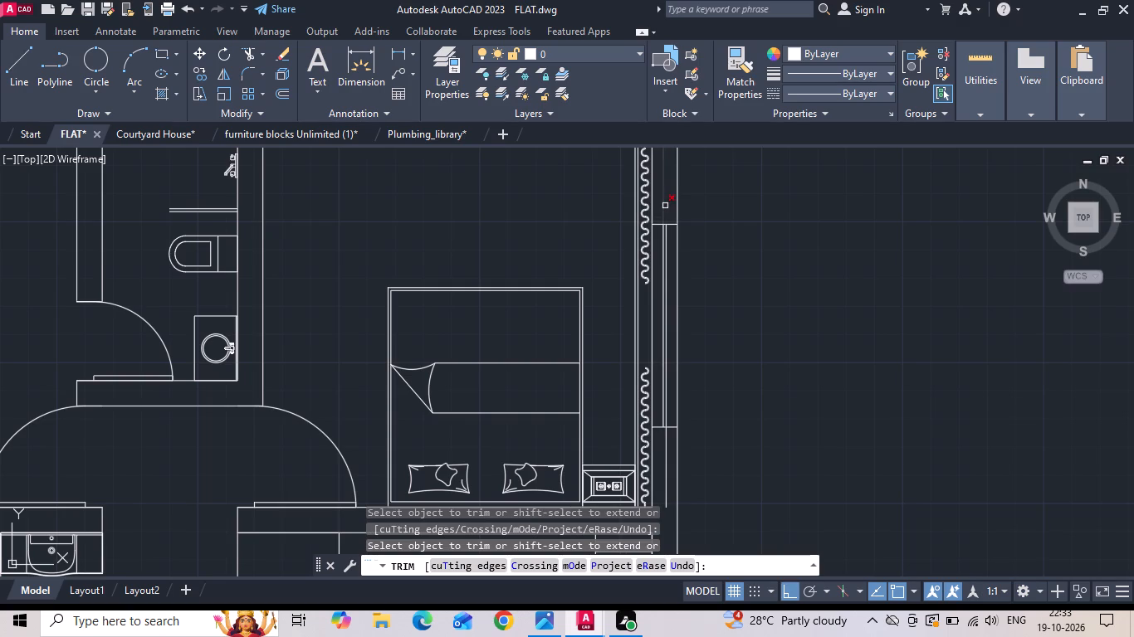
pyautogui.click(665, 206)
pyautogui.scroll(-3, 689, 229)
pyautogui.press('Escape')
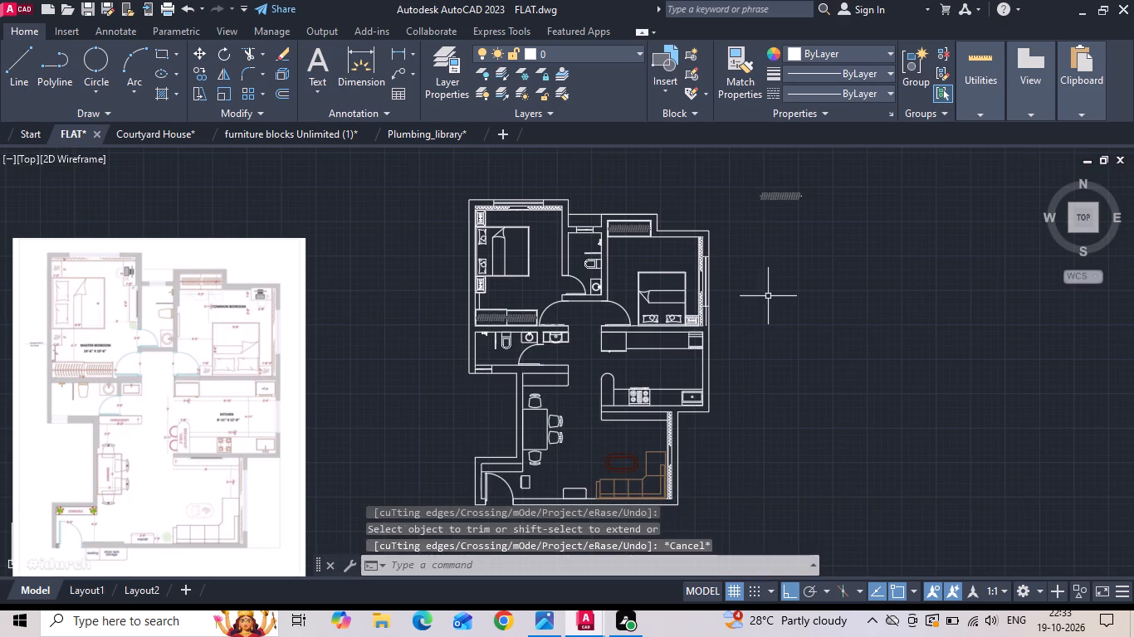
# Extend the front edges of the kitchen's upper and lower counters through the right wall to its outer edge.
pyautogui.scroll(2, 722, 382)
pyautogui.press('e')
pyautogui.press('x')
pyautogui.press('space')
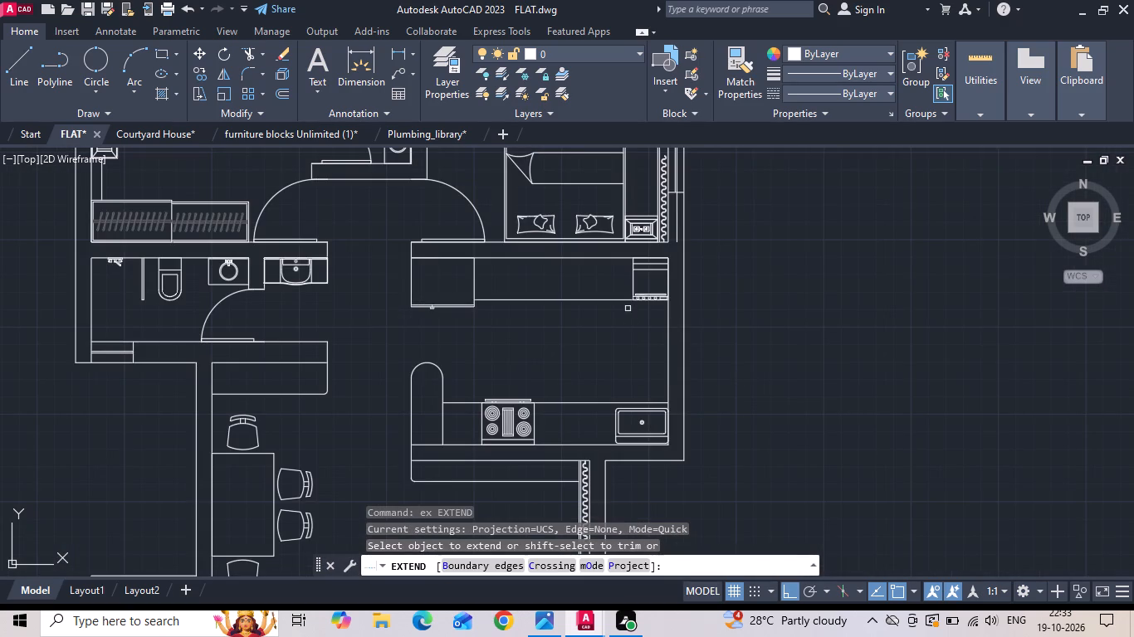
pyautogui.click(625, 300)
pyautogui.click(602, 402)
pyautogui.press('Escape')
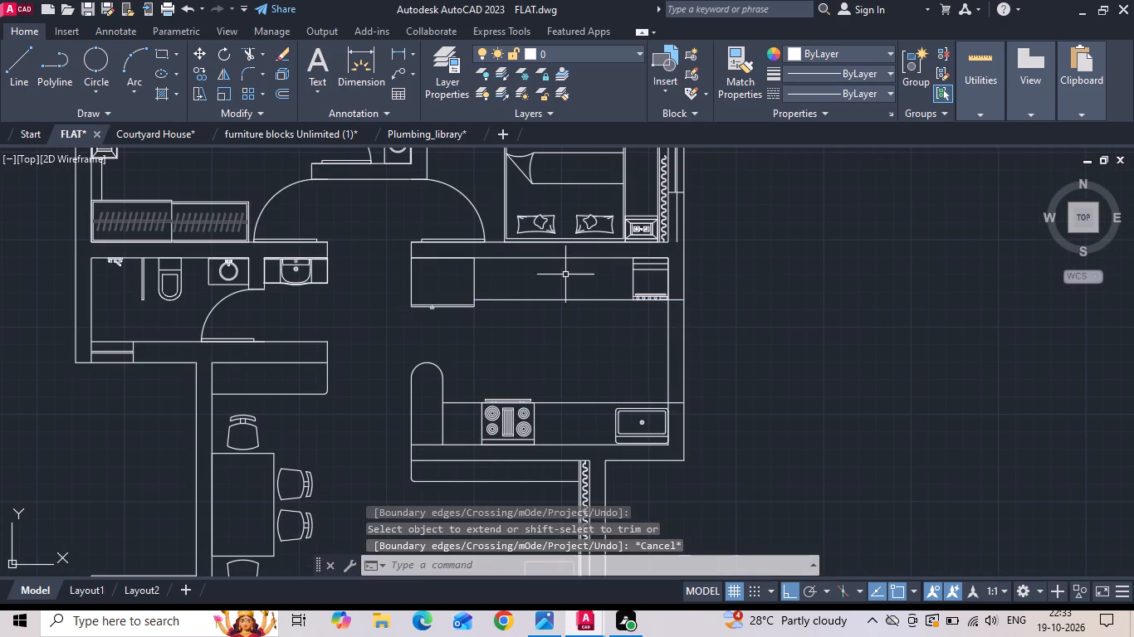
# Measure the distance between the front edges of the kitchen's upper and lower counters with a linear dimension.
pyautogui.click(393, 48)
pyautogui.click(594, 303)
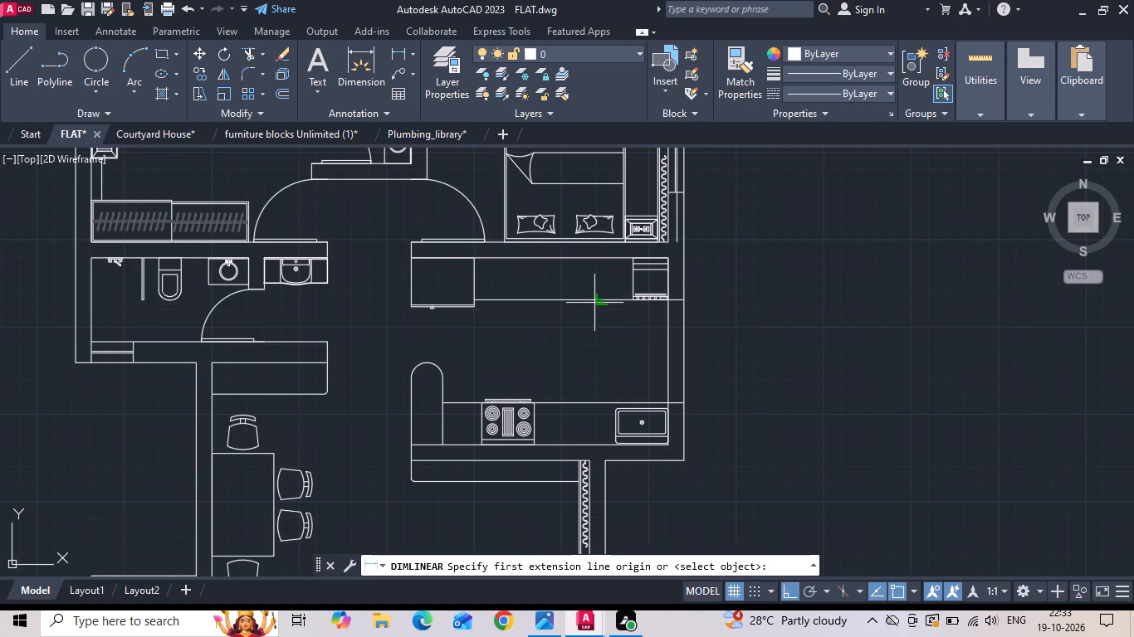
pyautogui.click(599, 401)
pyautogui.scroll(1, 600, 397)
pyautogui.press('Escape')
# Trim the leftover glazing line below the lower jamb of the common bedroom's window.
pyautogui.scroll(-2, 600, 397)
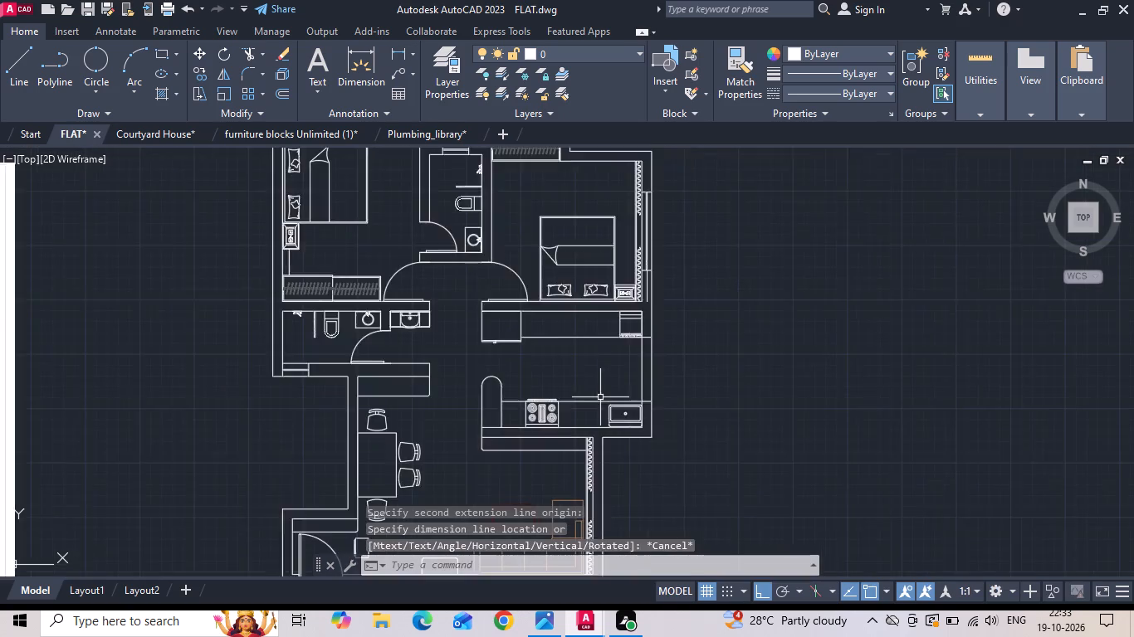
pyautogui.scroll(-1, 600, 397)
pyautogui.scroll(4, 618, 299)
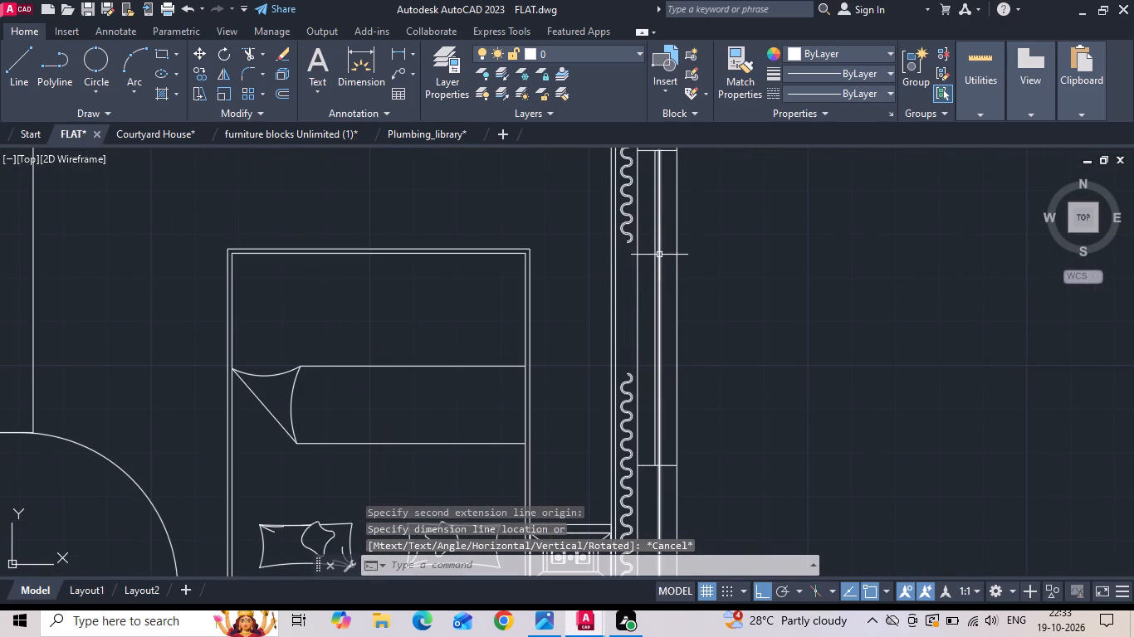
pyautogui.press('t')
pyautogui.press('r')
pyautogui.press('space')
pyautogui.click(662, 495)
pyautogui.click(653, 481)
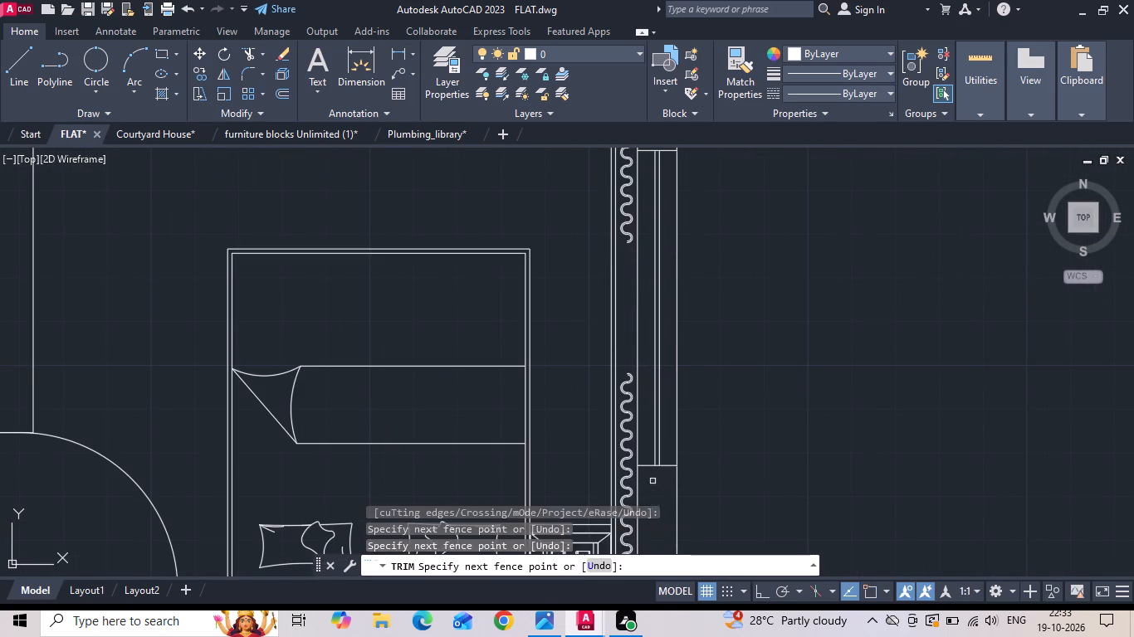
pyautogui.press('Escape')
# Copy the common bedroom window's glazing lines into the kitchen's right wall, aligned with the lower counter's extended edge.
pyautogui.click(671, 433)
pyautogui.click(647, 382)
pyautogui.rightClick(647, 380)
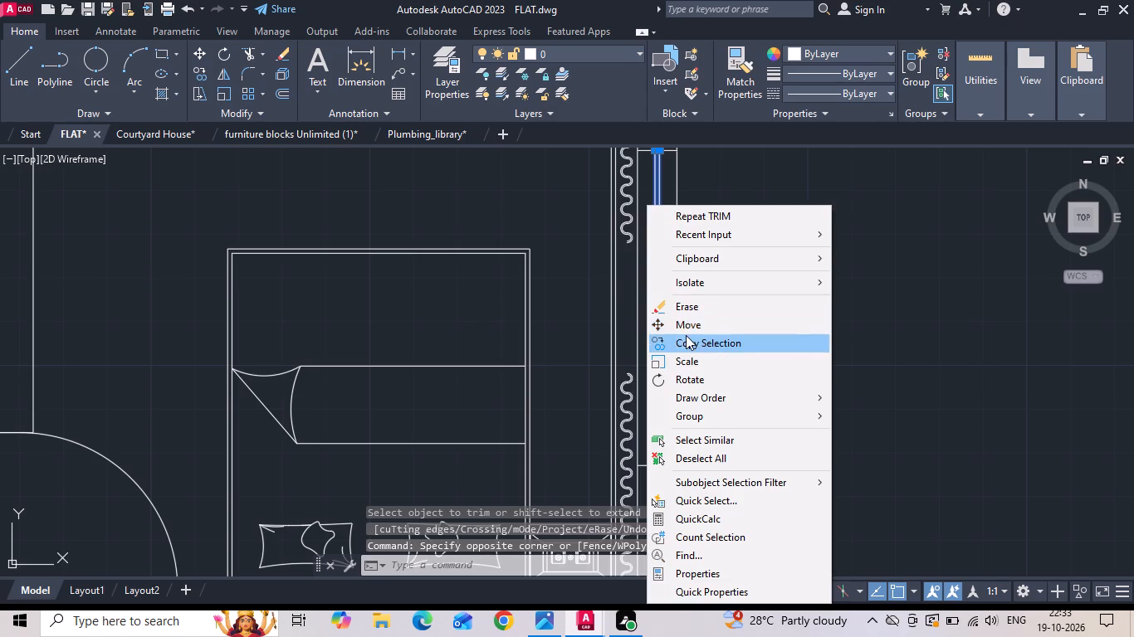
pyautogui.click(686, 338)
pyautogui.click(682, 466)
pyautogui.scroll(-4, 650, 332)
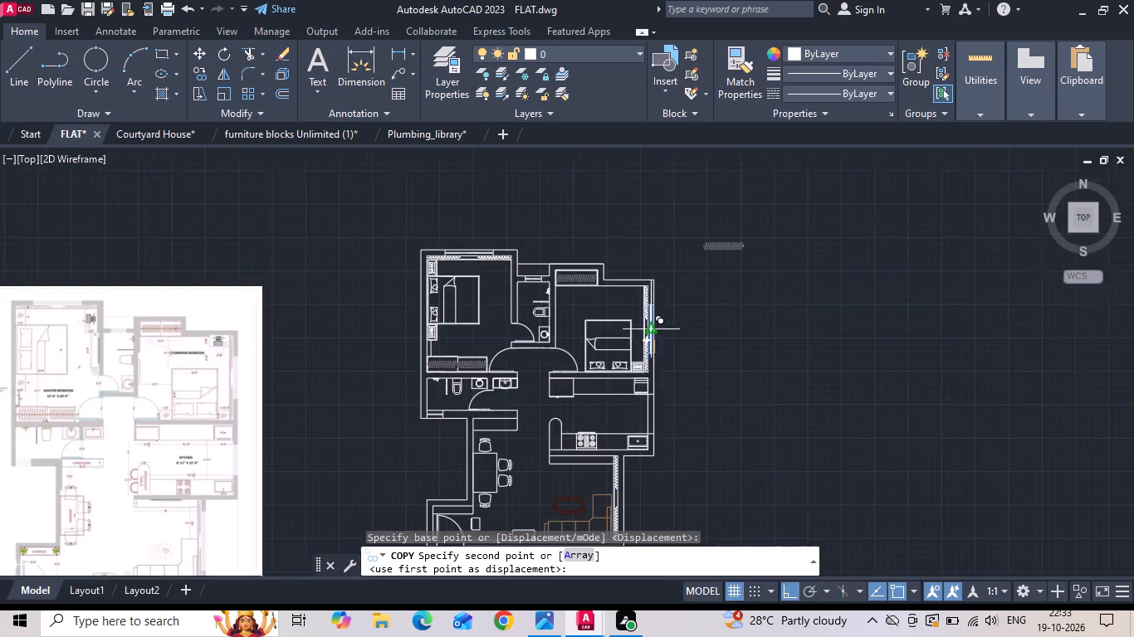
pyautogui.scroll(5, 648, 442)
pyautogui.click(674, 452)
pyautogui.press('Escape')
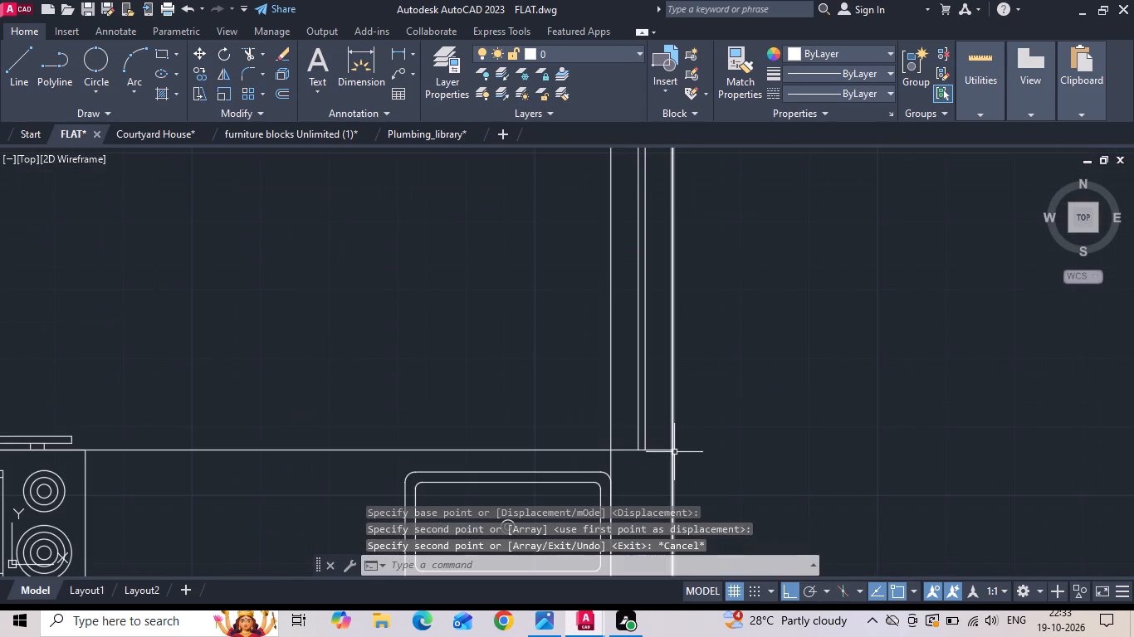
# Trim the kitchen window's glazing lines above the upper counter's extended edge.
pyautogui.press('t')
pyautogui.press('r')
pyautogui.press('space')
pyautogui.press('space')
pyautogui.scroll(-2, 672, 452)
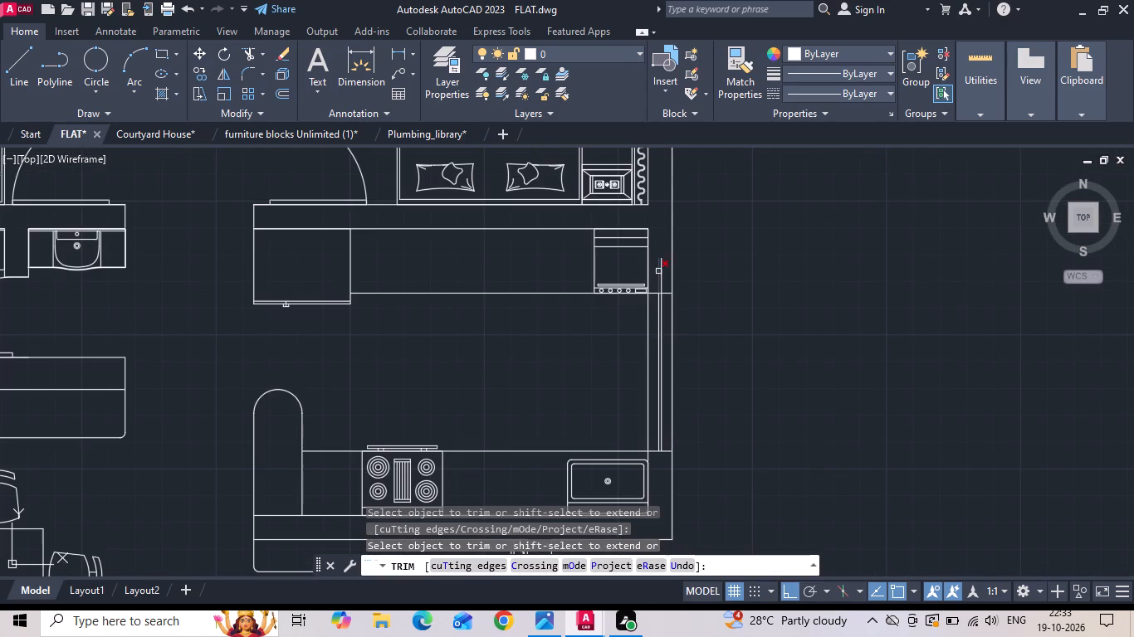
pyautogui.click(658, 271)
pyautogui.click(661, 276)
pyautogui.scroll(-2, 753, 269)
pyautogui.press('Escape')
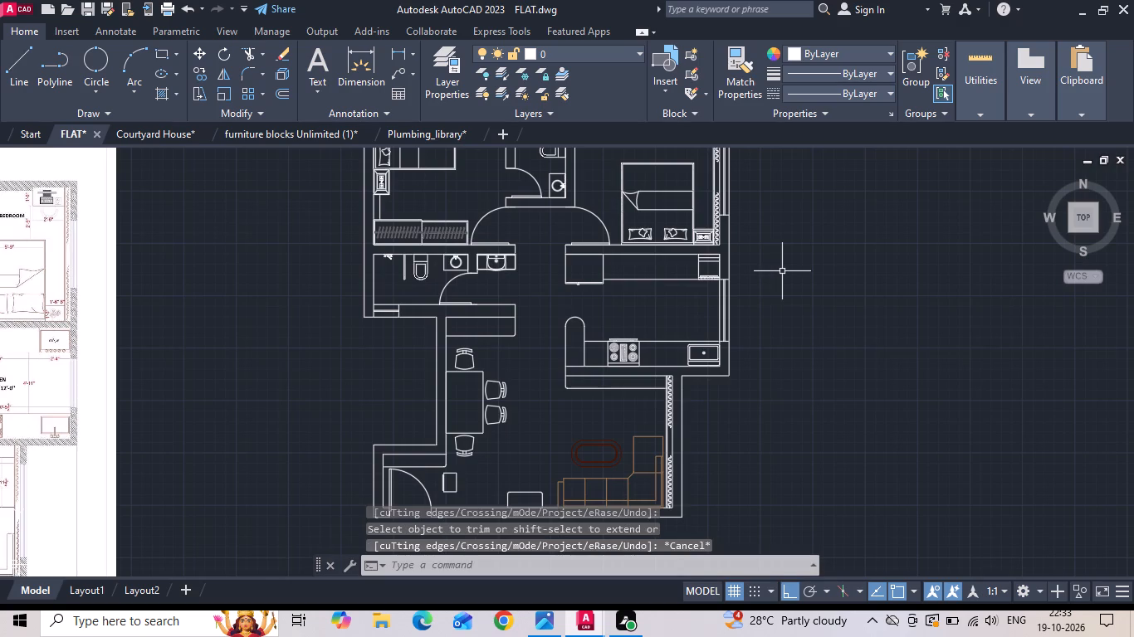
# Draw a horizontal line from the midpoint of the living room's right wall inner edge outward past the outer edge.
pyautogui.scroll(-1, 782, 271)
pyautogui.press('Escape')
pyautogui.scroll(2, 744, 384)
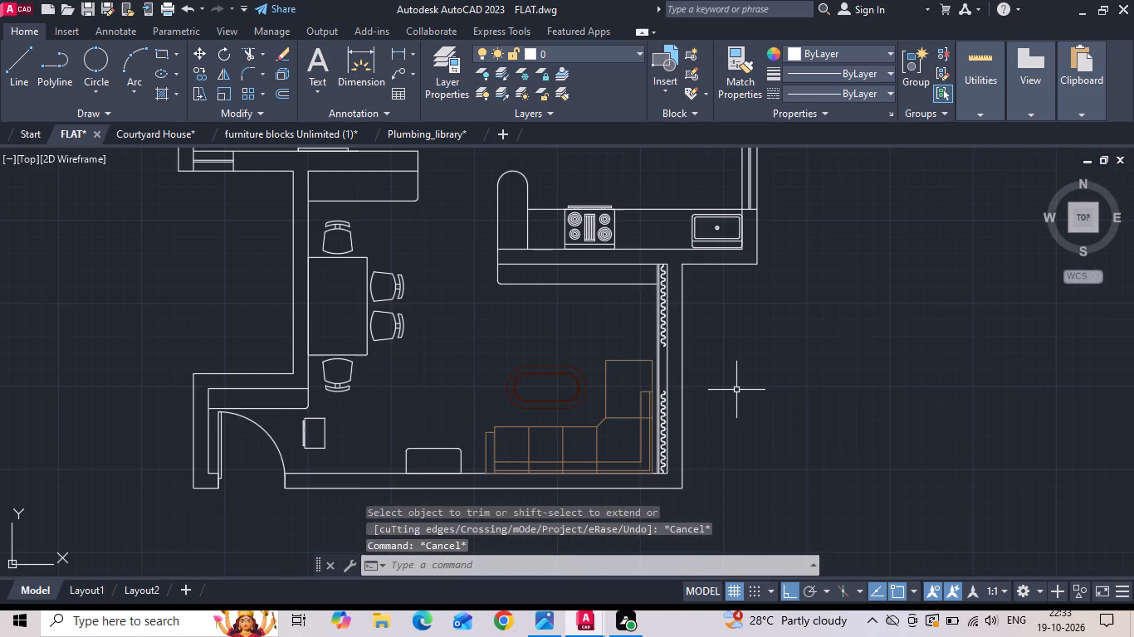
pyautogui.write('l')
pyautogui.press('space')
pyautogui.scroll(1, 699, 409)
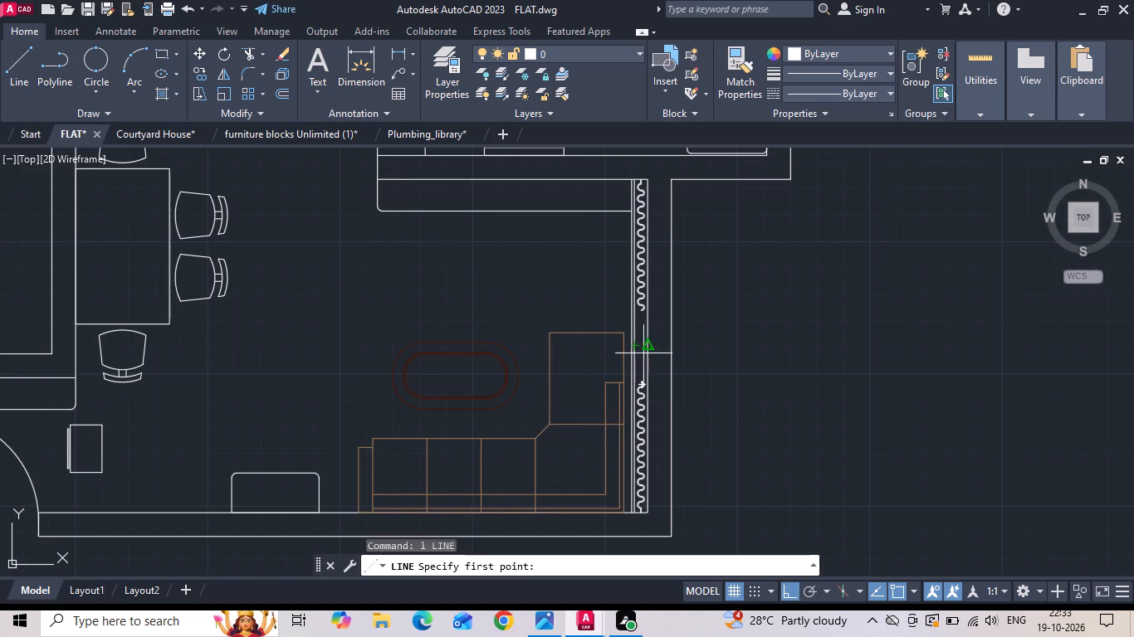
pyautogui.click(648, 349)
pyautogui.click(745, 343)
pyautogui.press('Escape')
# Offset the living room window's centre line 4' to each side to mark the jambs.
pyautogui.write("o 4'")
pyautogui.press('Return')
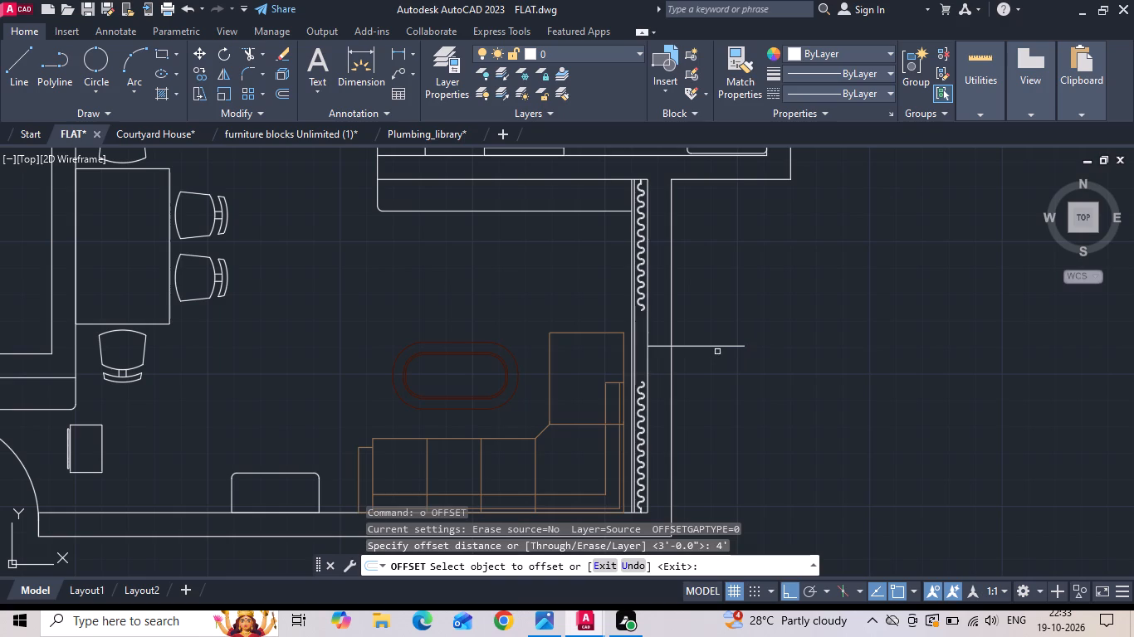
pyautogui.click(716, 348)
pyautogui.click(715, 307)
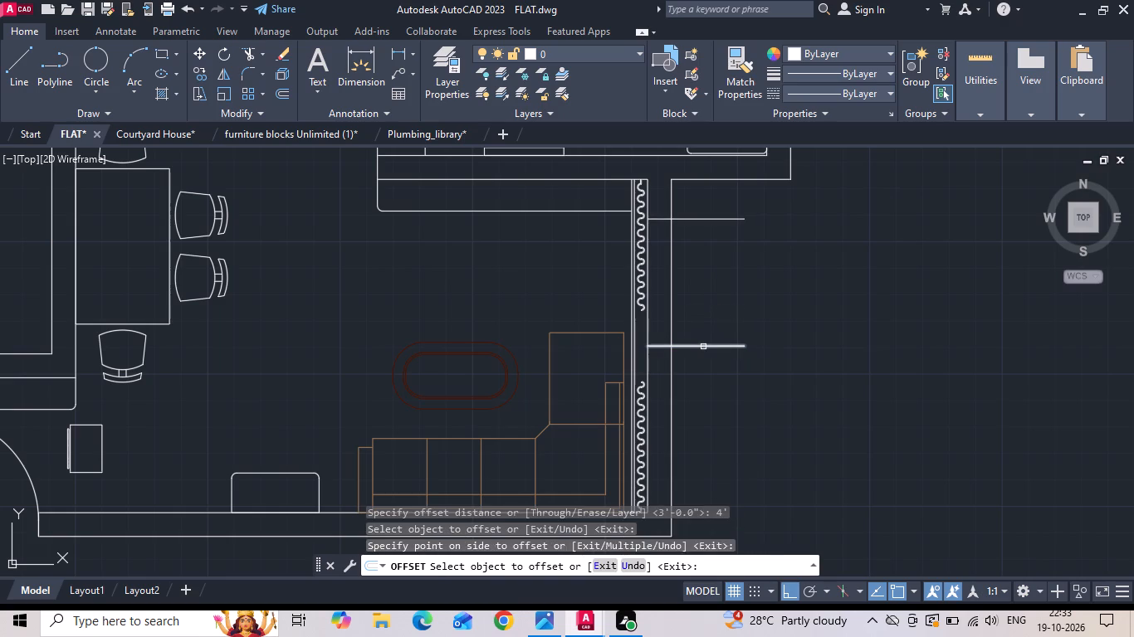
pyautogui.moveTo(703, 347); pyautogui.dragTo(701, 372)
pyautogui.click(696, 397)
pyautogui.scroll(-2, 752, 323)
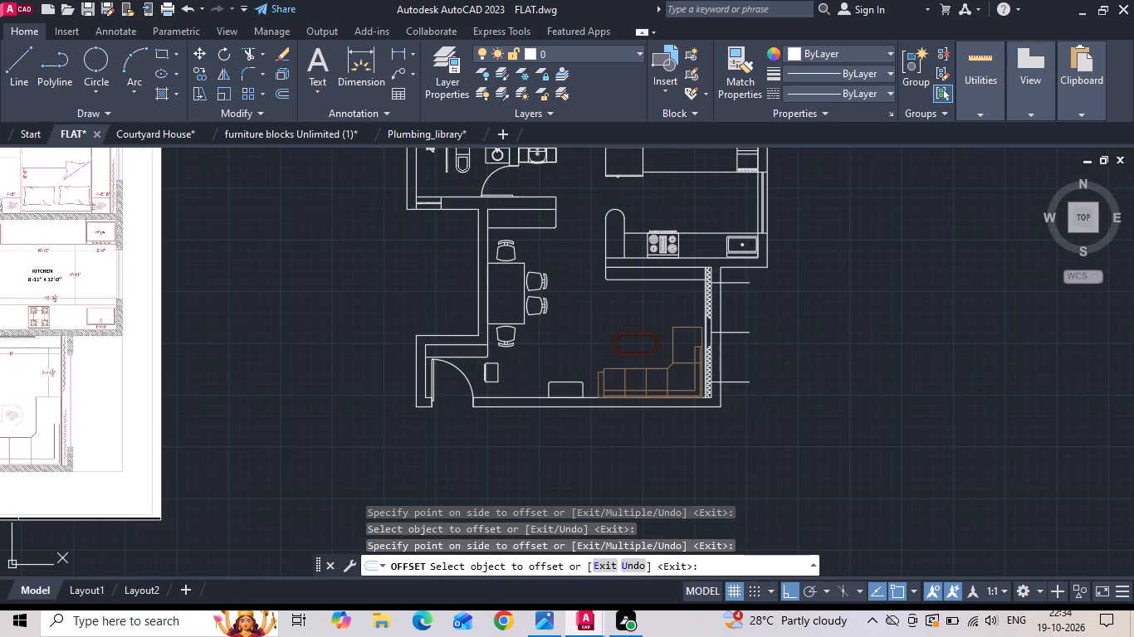
# Trim the living room window's jamb lines beyond the wall's outer edge and remove its centre line within the wall.
pyautogui.press('Escape')
pyautogui.press('t')
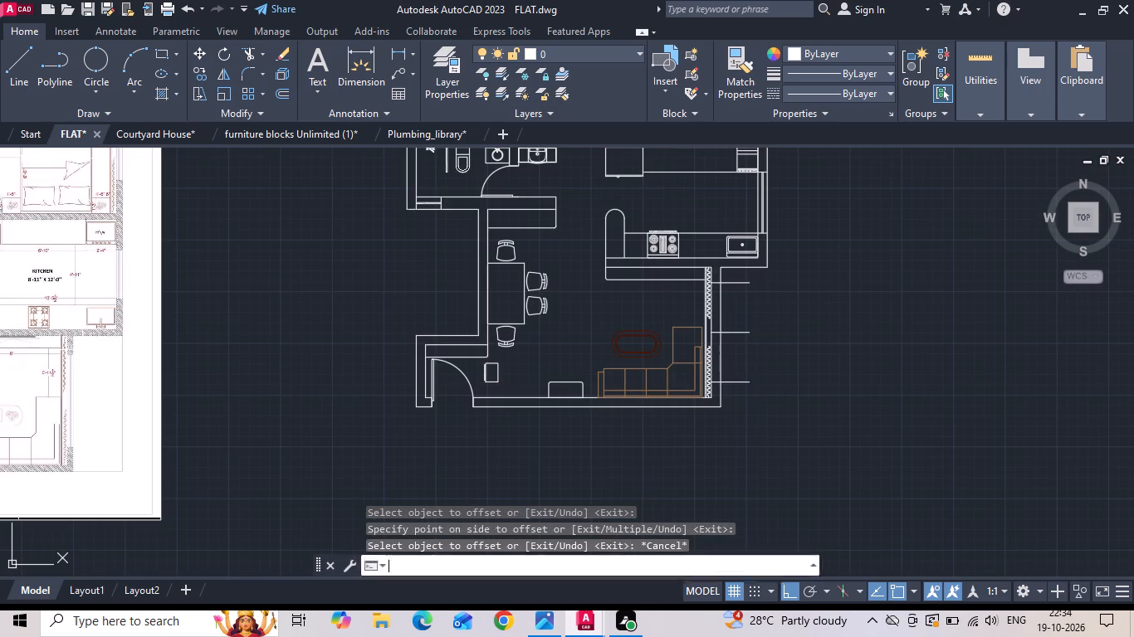
pyautogui.press('r')
pyautogui.press('space')
pyautogui.press('space')
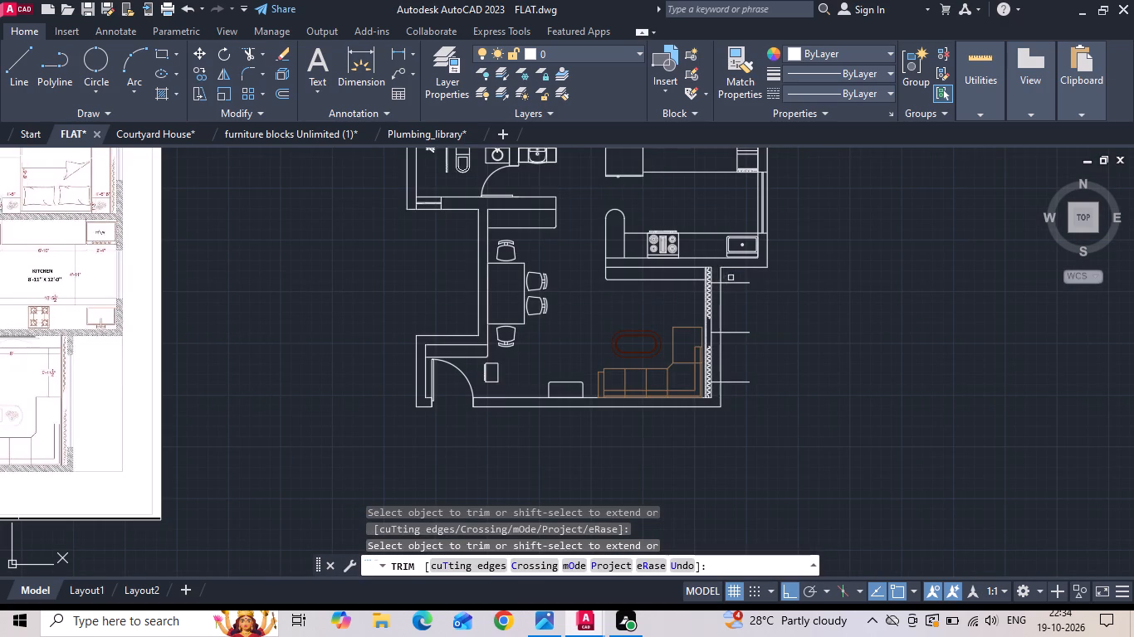
pyautogui.click(733, 278)
pyautogui.click(737, 397)
pyautogui.click(715, 333)
pyautogui.press('Escape')
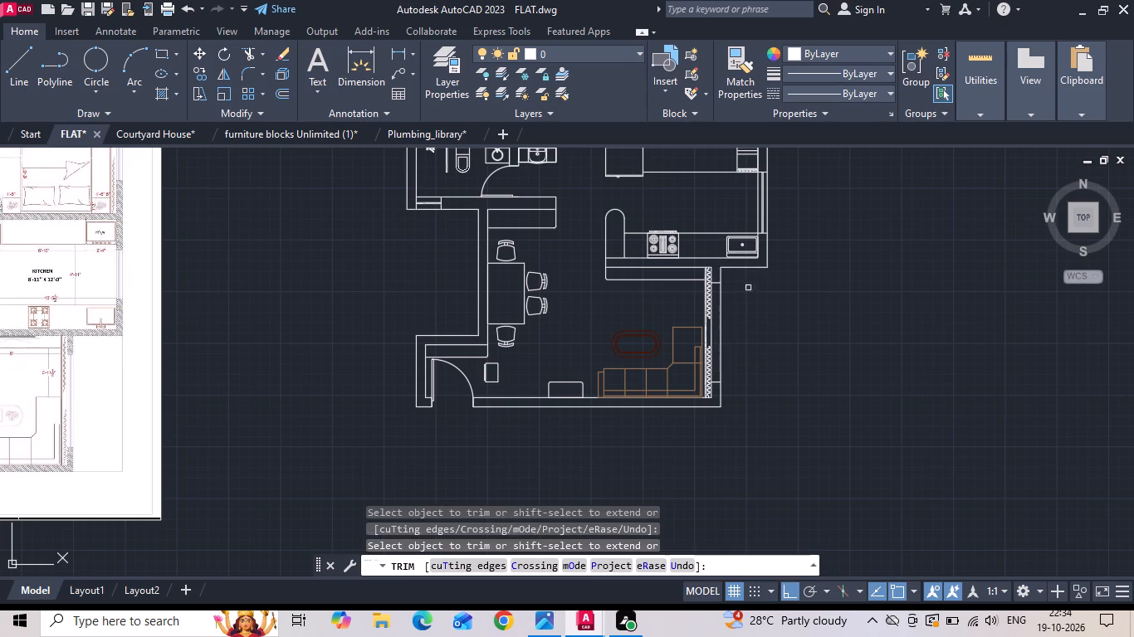
# Copy the kitchen window's glazing lines into the living room's right wall, starting at the lower jamb on the outer edge.
pyautogui.scroll(3, 759, 227)
pyautogui.click(775, 235)
pyautogui.click(765, 227)
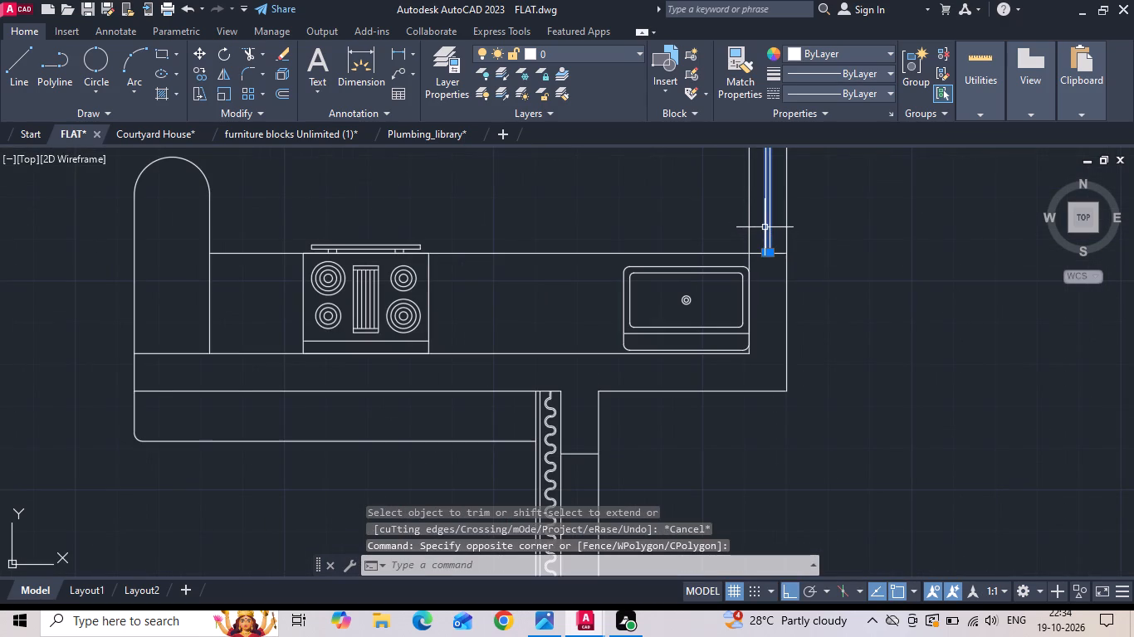
pyautogui.rightClick(765, 227)
pyautogui.click(802, 338)
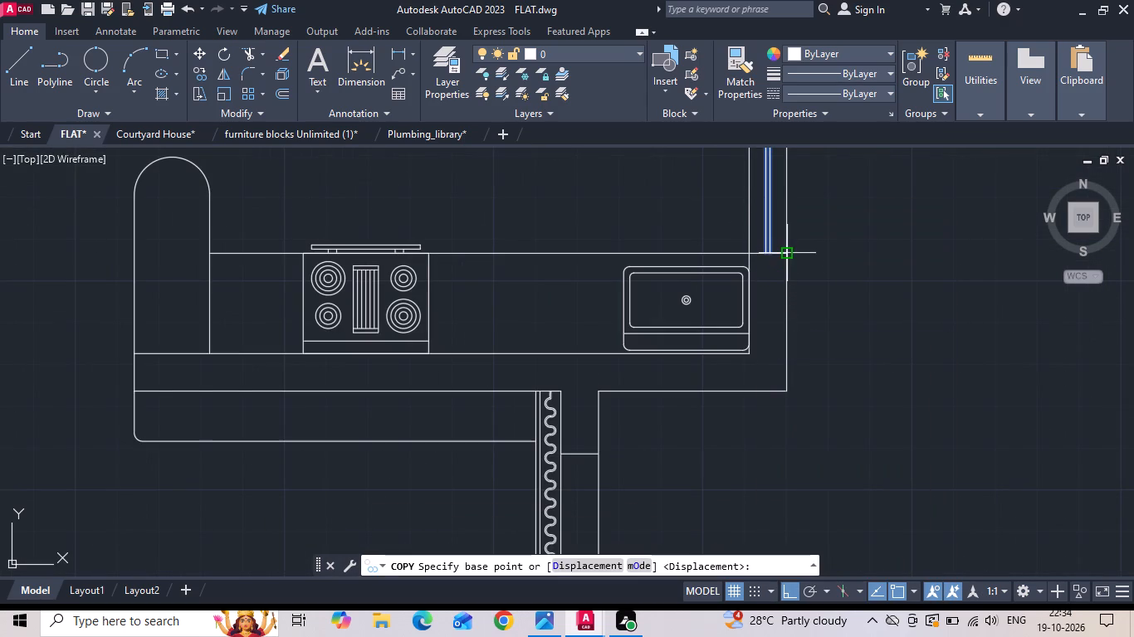
pyautogui.click(791, 251)
pyautogui.scroll(-2, 781, 246)
pyautogui.scroll(2, 683, 448)
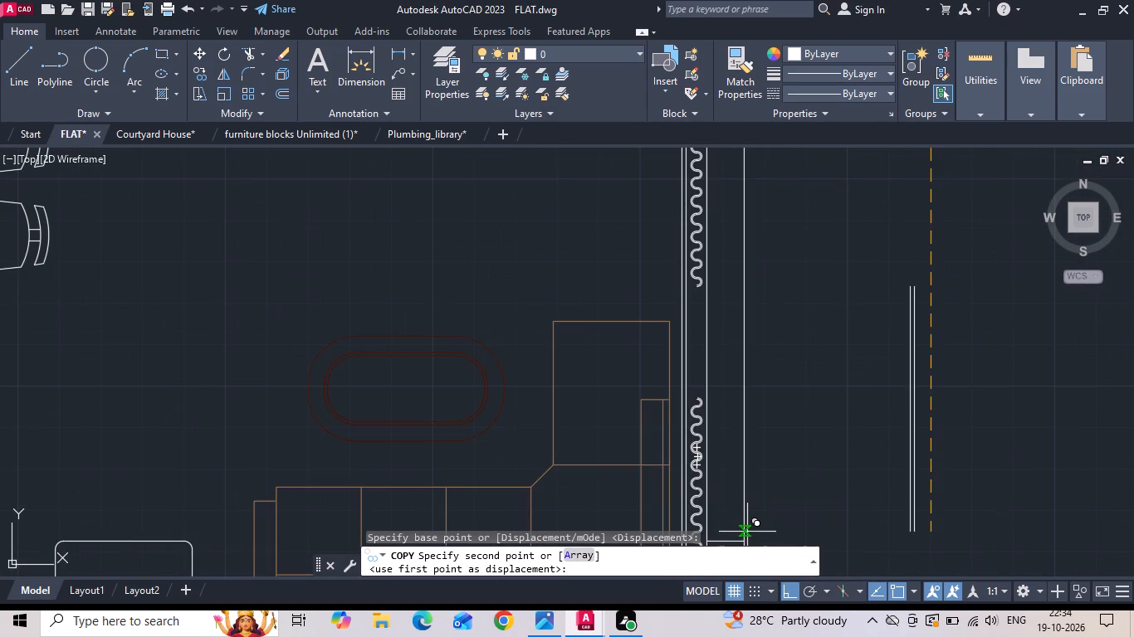
pyautogui.click(742, 540)
pyautogui.press('Escape')
# Extend the living room window's two glazing lines up to the upper jamb.
pyautogui.press('e')
pyautogui.press('x')
pyautogui.press('space')
pyautogui.scroll(-1, 720, 396)
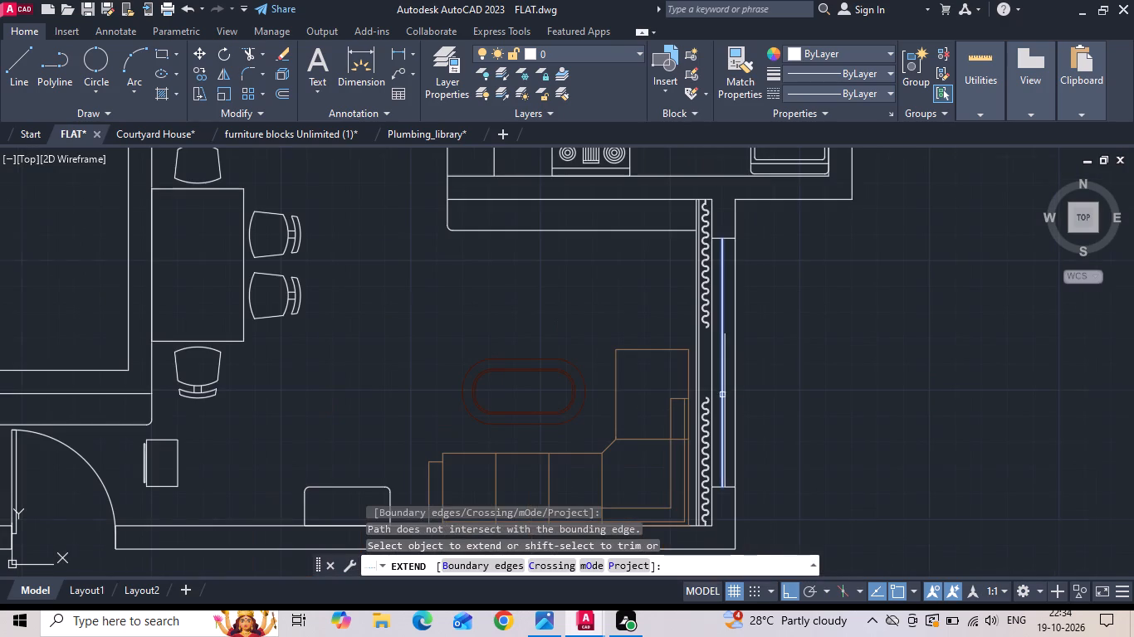
pyautogui.click(723, 377)
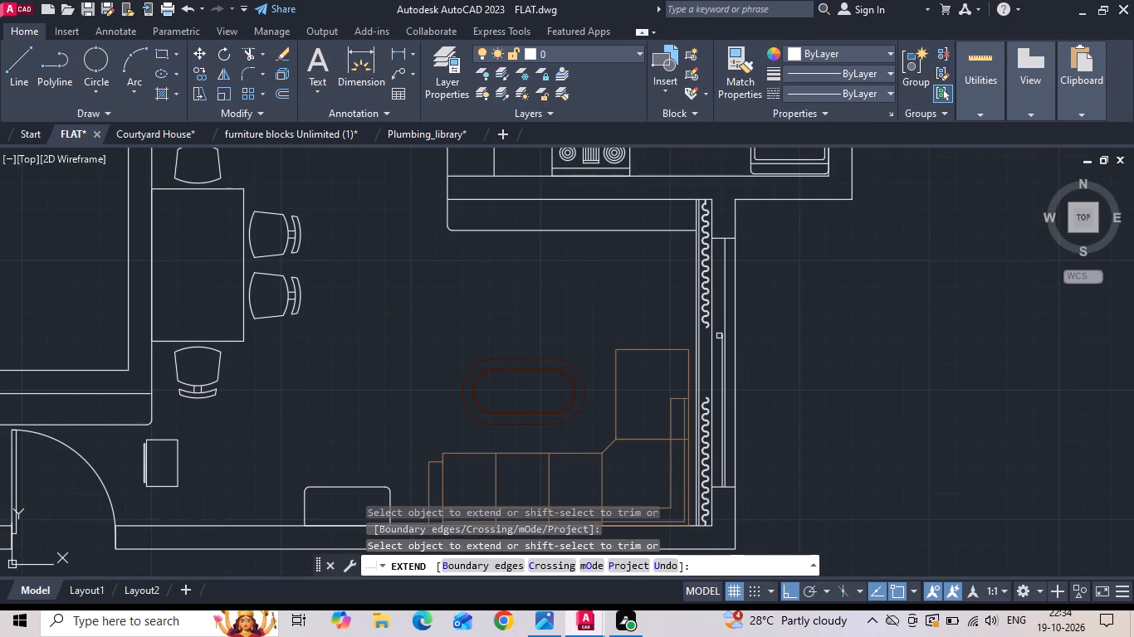
pyautogui.click(722, 335)
pyautogui.scroll(-2, 790, 328)
pyautogui.press('Escape')
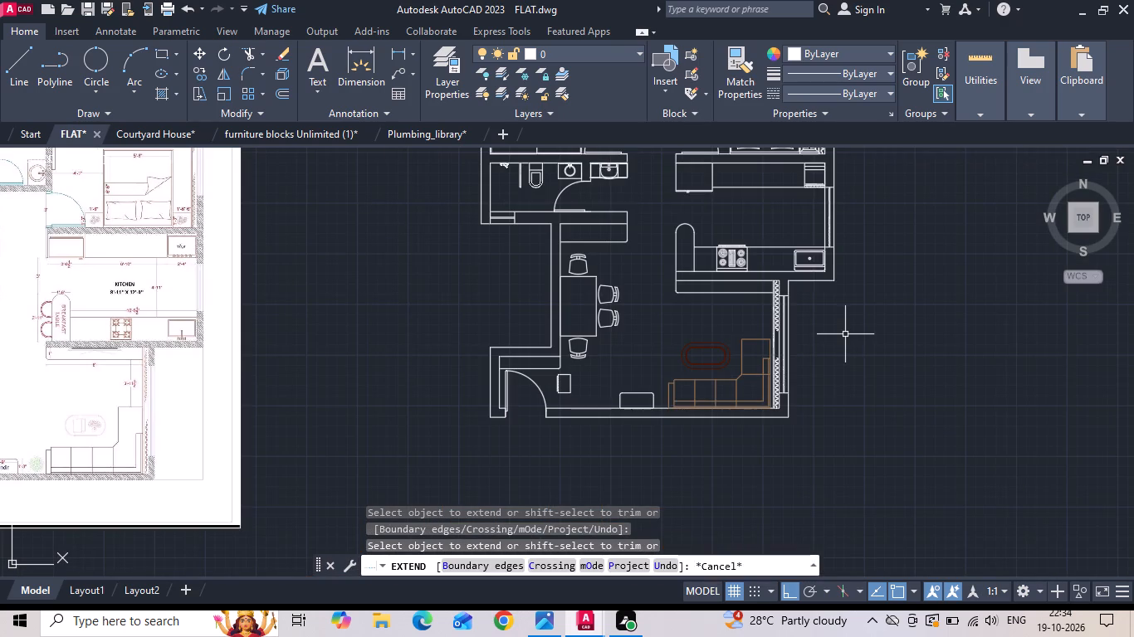
# Trim the outer wall line across the living room, kitchen and common bedroom window openings.
pyautogui.press('t')
pyautogui.press('r')
pyautogui.press('space')
pyautogui.scroll(1, 814, 348)
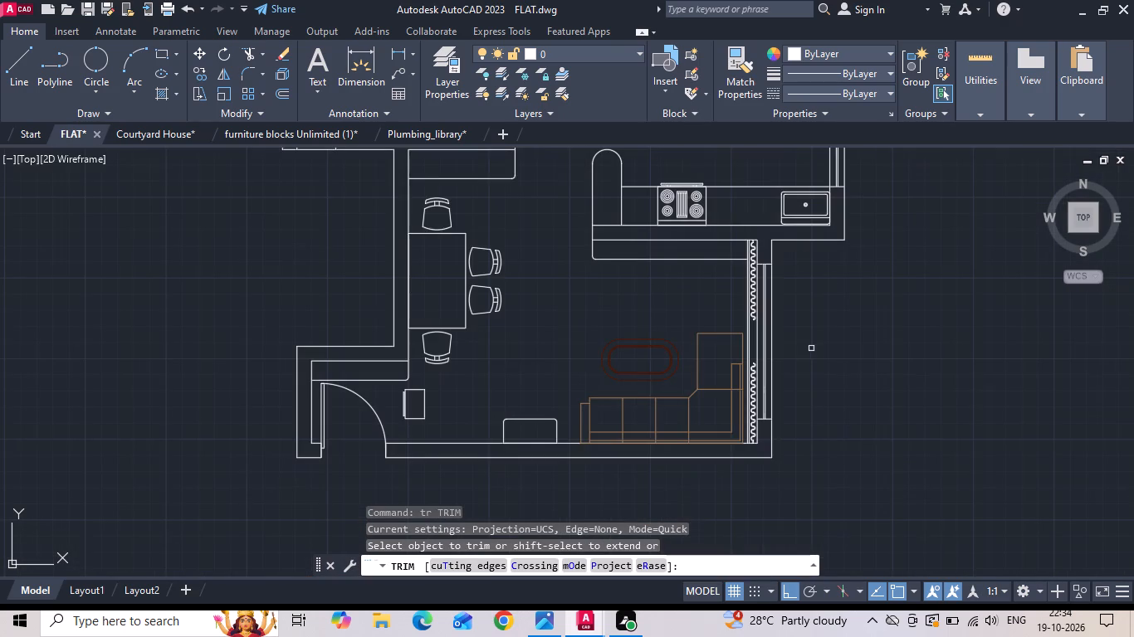
pyautogui.click(773, 351)
pyautogui.scroll(-1, 785, 385)
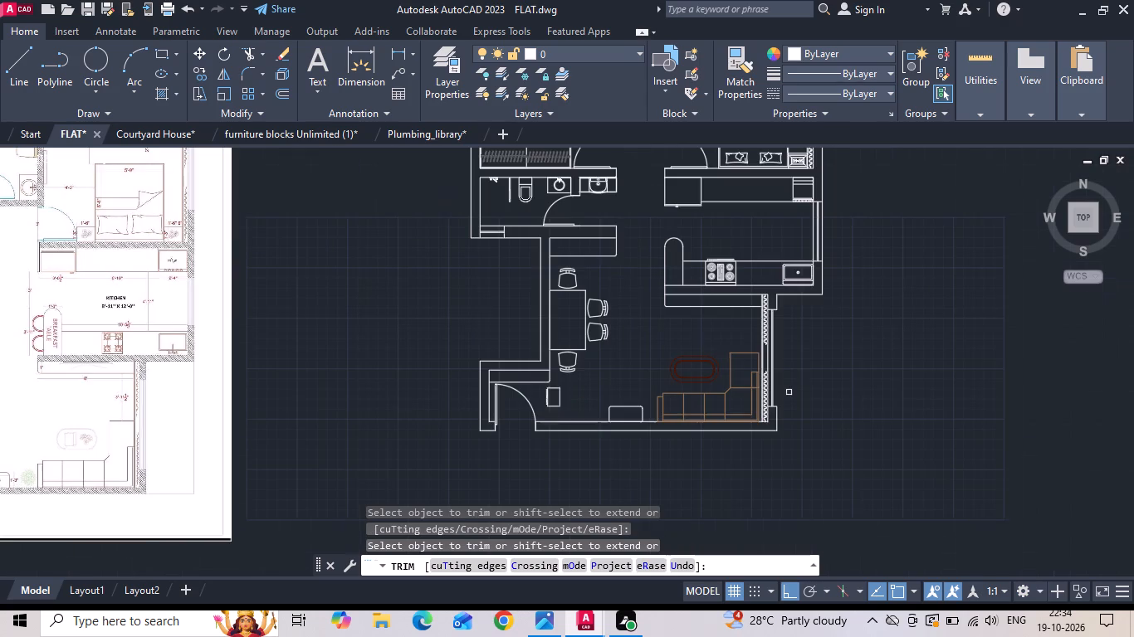
pyautogui.click(824, 232)
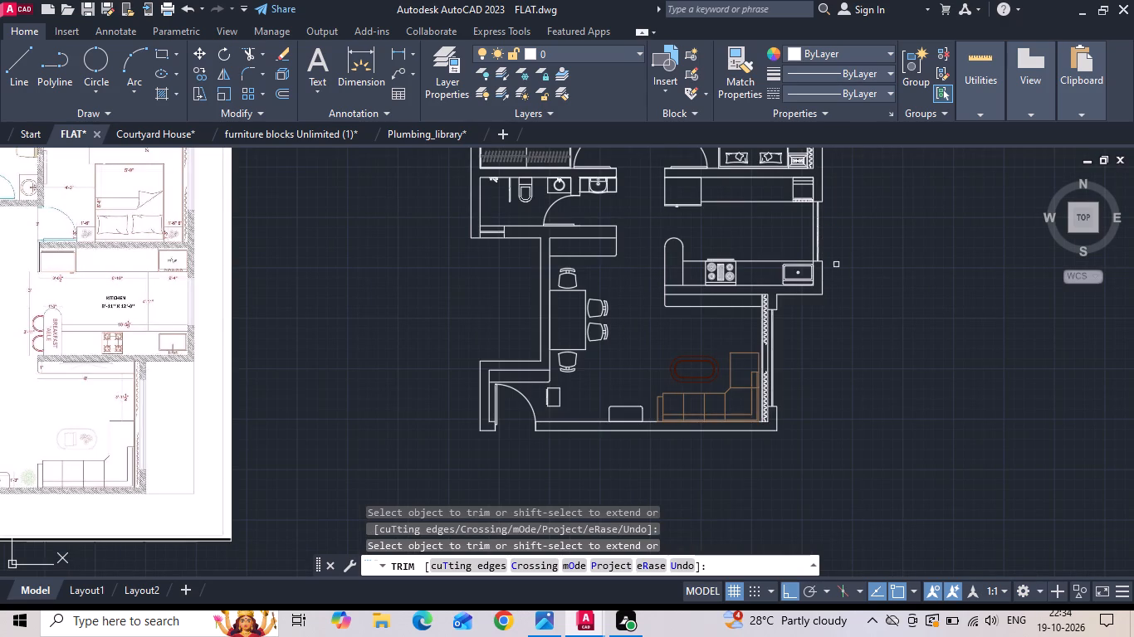
pyautogui.moveTo(848, 309); pyautogui.dragTo(841, 473, button='middle')
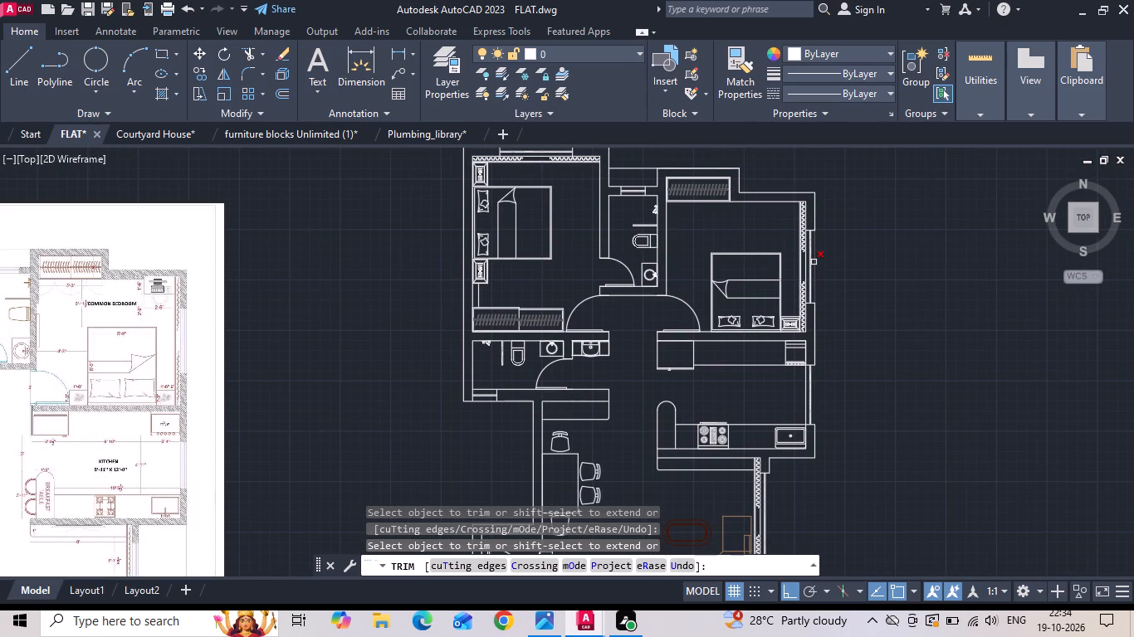
pyautogui.click(815, 253)
# Trim the outer wall line across the master bedroom window and both bathroom window openings.
pyautogui.moveTo(525, 181); pyautogui.dragTo(539, 276, button='middle')
pyautogui.scroll(2, 548, 238)
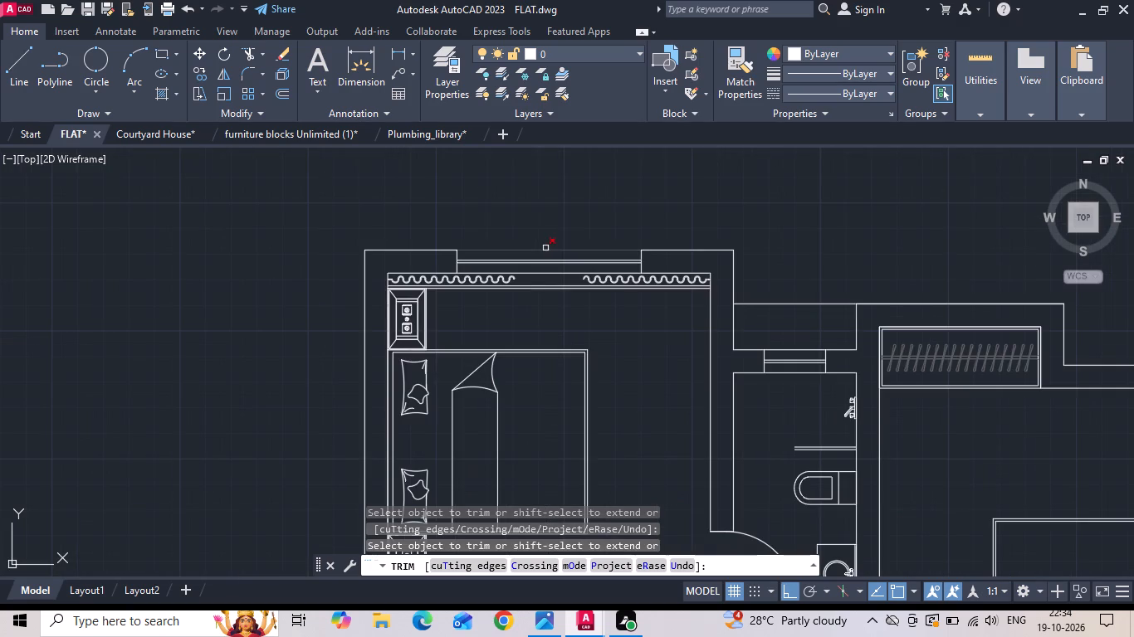
pyautogui.click(545, 248)
pyautogui.click(792, 348)
pyautogui.scroll(-2, 772, 241)
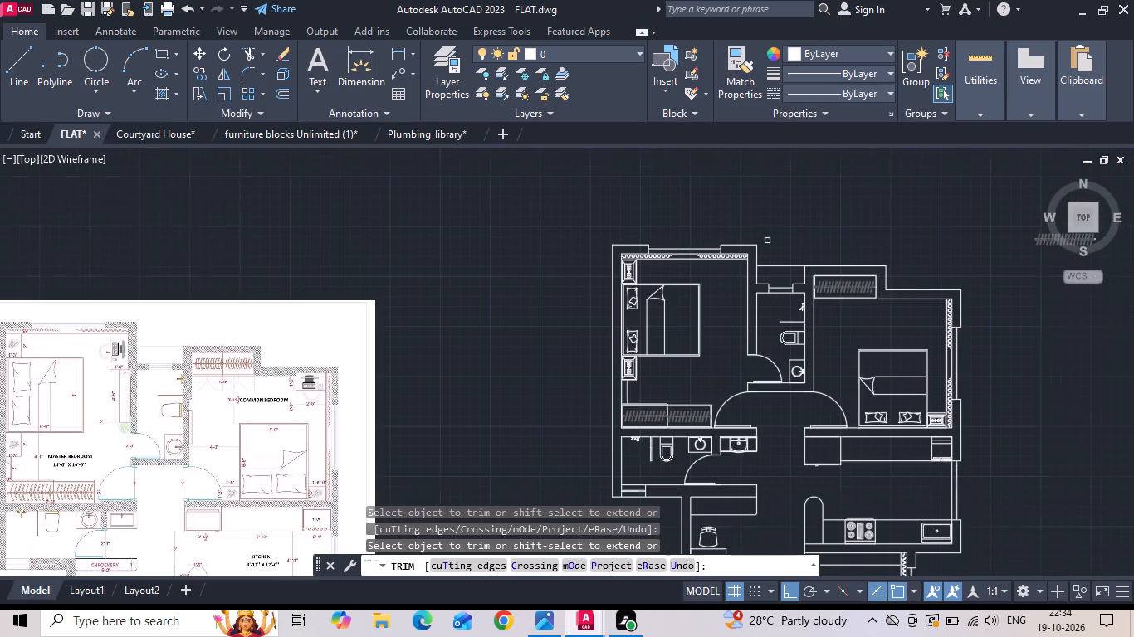
pyautogui.moveTo(643, 455); pyautogui.dragTo(638, 329, button='middle')
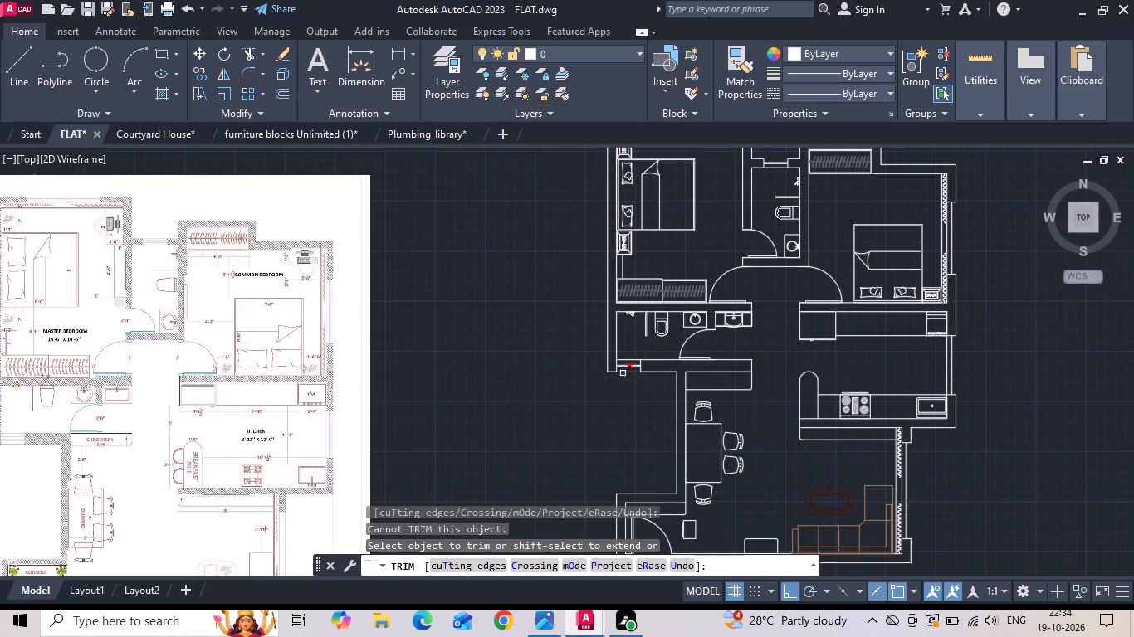
pyautogui.click(623, 371)
pyautogui.moveTo(618, 425); pyautogui.dragTo(715, 342, button='middle')
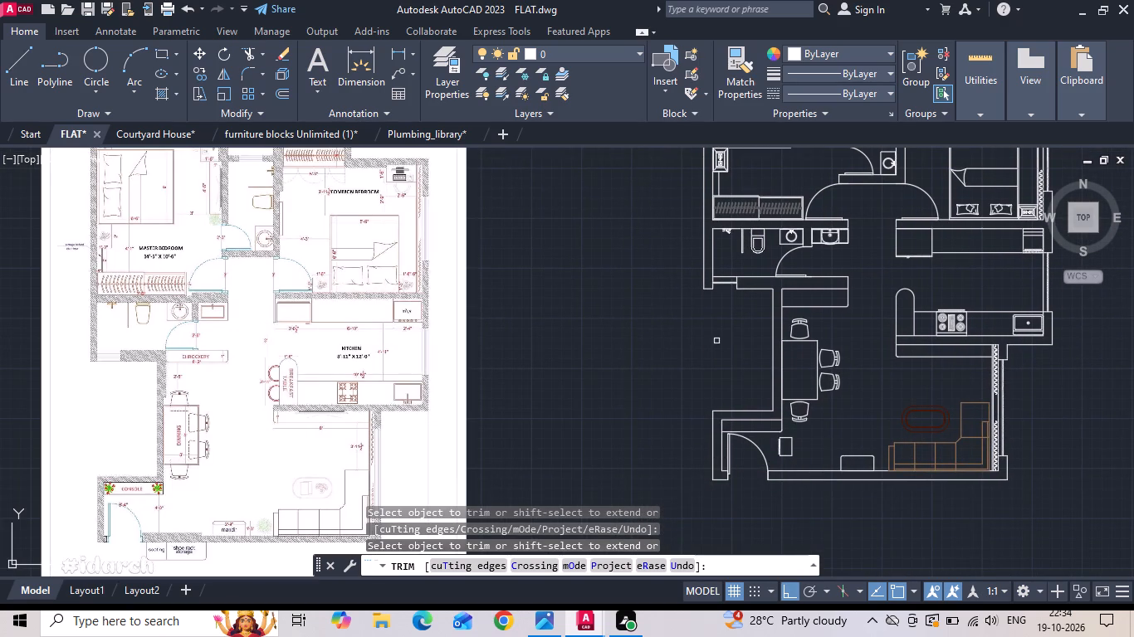
pyautogui.moveTo(692, 318); pyautogui.dragTo(690, 305, button='middle')
pyautogui.press('Escape')
# Save the FLAT drawing.
pyautogui.hotkey('ctrl', 's')
pyautogui.hotkey('ctrl', 's')
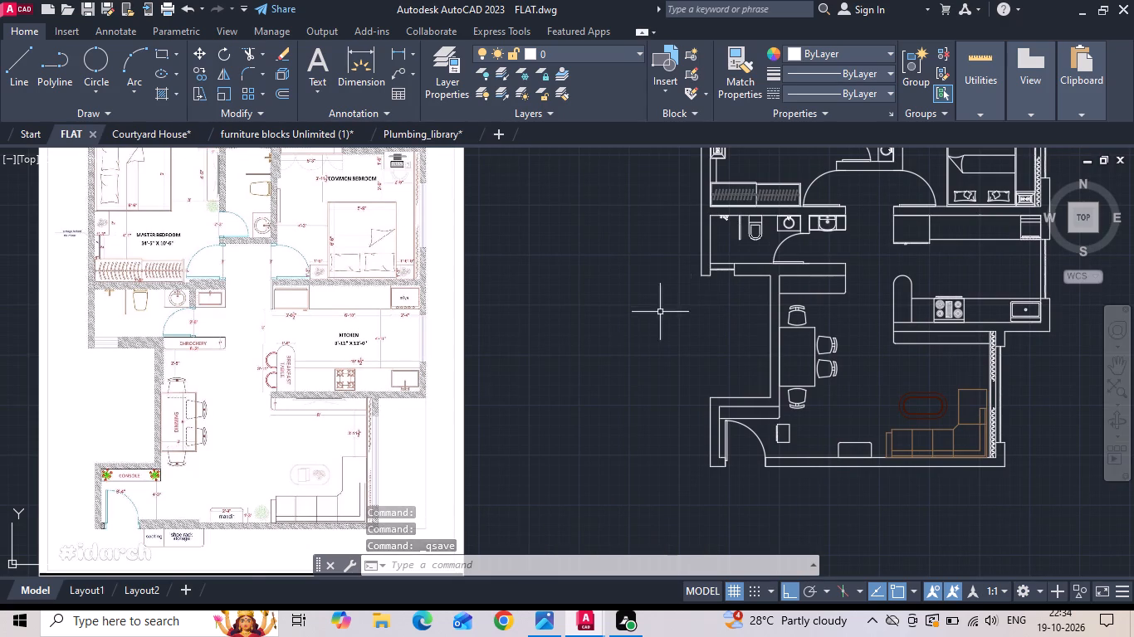
# Copy the PASSAGE 4'0" WIDE label from the Courtyard House drawing into the master bedroom of FLAT, below the bed.
pyautogui.scroll(-1, 613, 322)
pyautogui.click(153, 137)
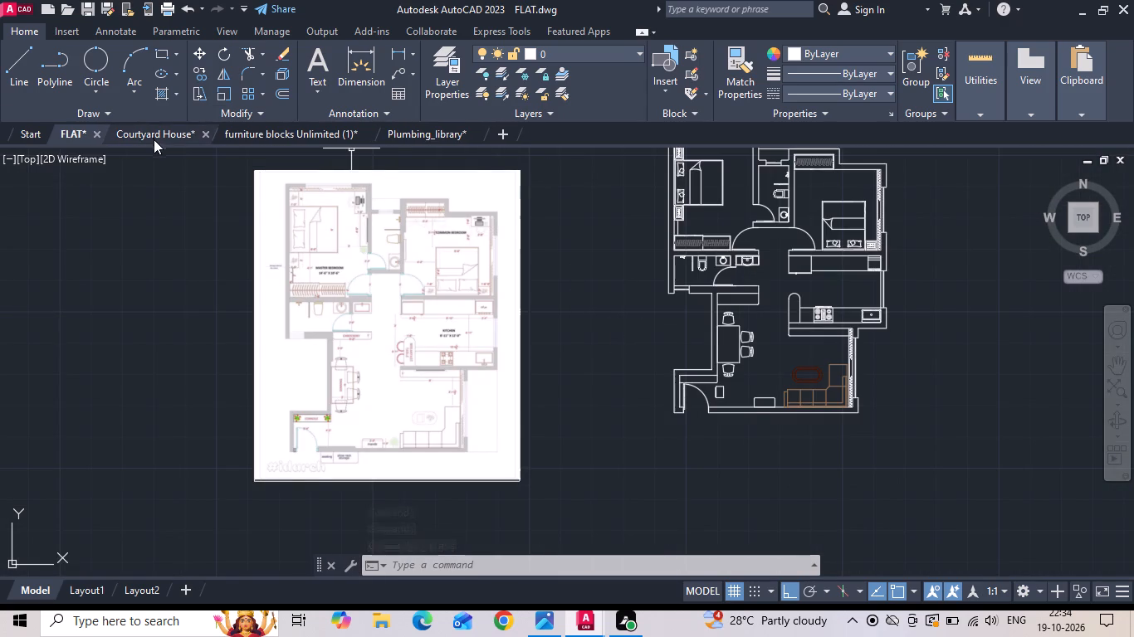
pyautogui.click(244, 329)
pyautogui.click(215, 307)
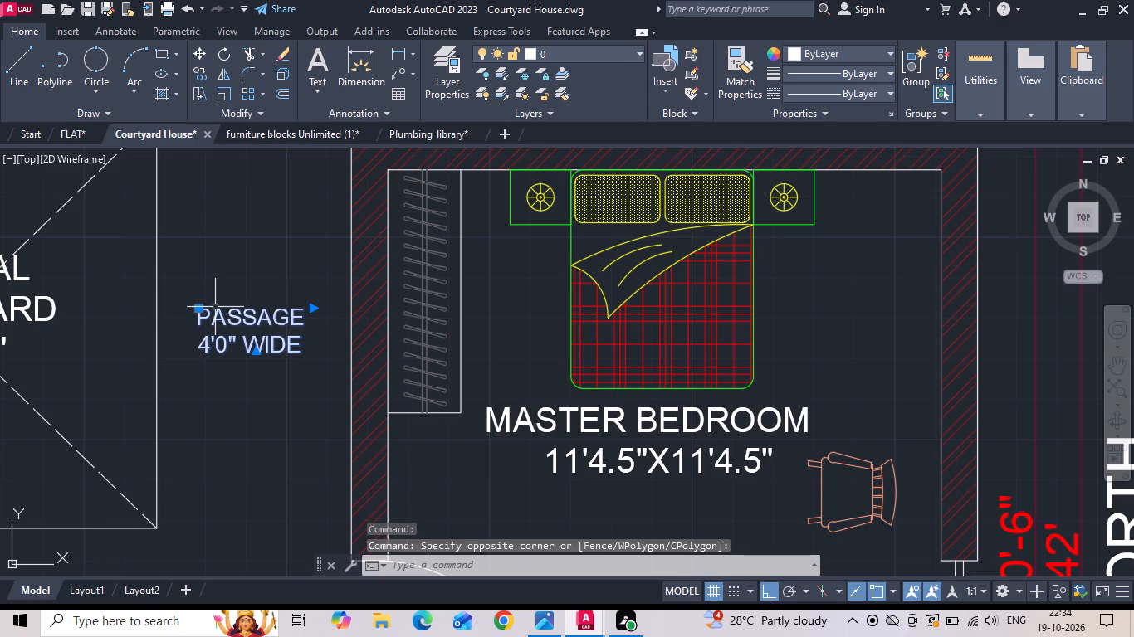
pyautogui.hotkey('ctrl', 'c')
pyautogui.click(85, 130)
pyautogui.hotkey('ctrl', 'v')
pyautogui.scroll(-1, 172, 281)
pyautogui.scroll(3, 563, 249)
pyautogui.click(396, 268)
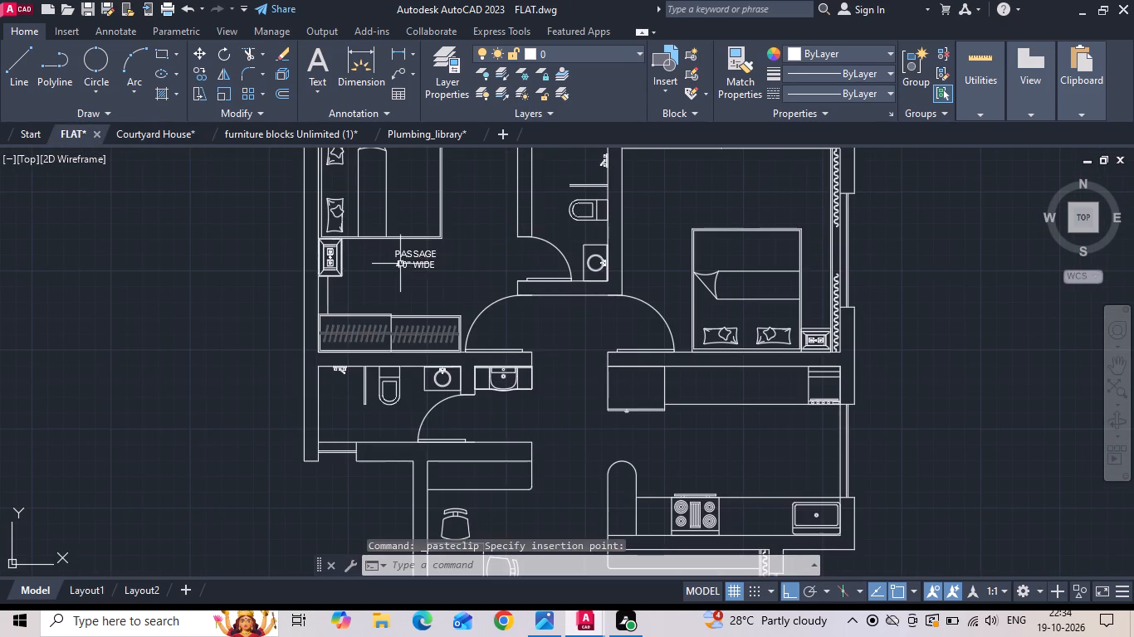
# Set the pasted label's text height to 6".
pyautogui.doubleClick(400, 263)
pyautogui.hotkey('ctrl', 'a')
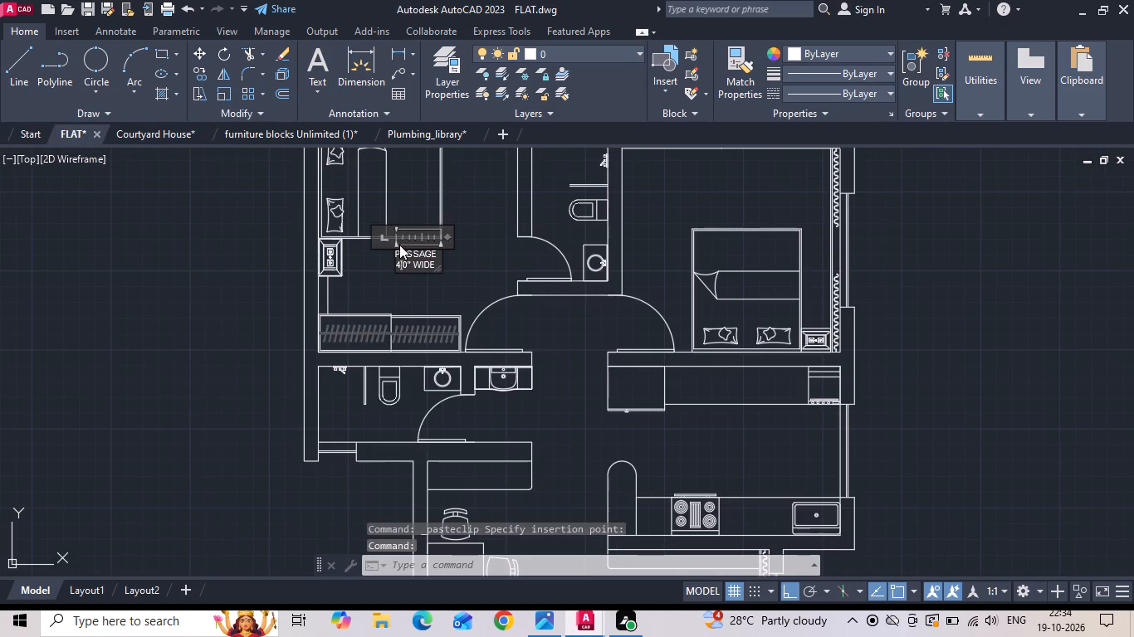
pyautogui.click(206, 74)
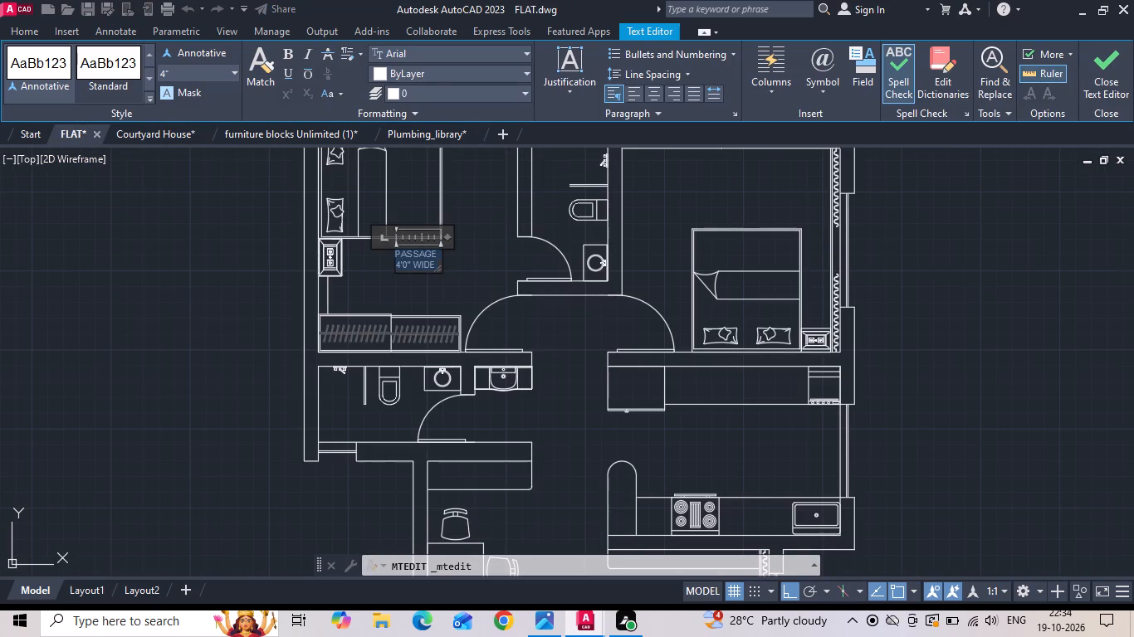
pyautogui.press('BackSpace')
pyautogui.write('6"')
pyautogui.press('Return')
# Replace the pasted label's text with MASTER BEDROOM, following the reference image.
pyautogui.press('BackSpace')
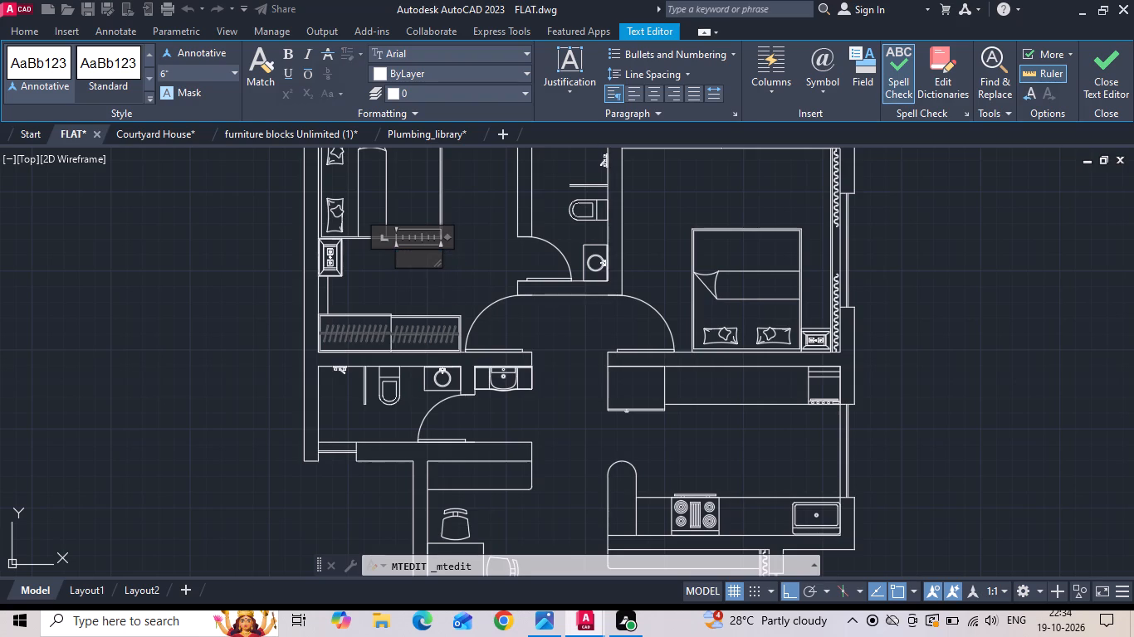
pyautogui.scroll(-4, 251, 129)
pyautogui.moveTo(51, 277); pyautogui.dragTo(360, 359, button='middle')
pyautogui.scroll(2, 333, 349)
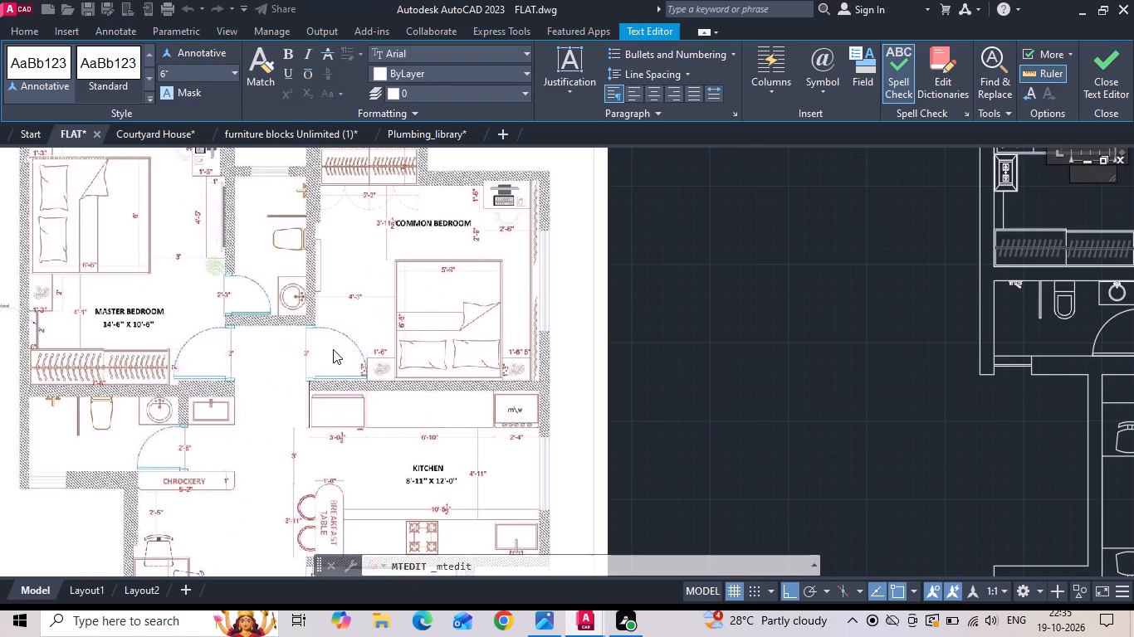
pyautogui.press('m')
pyautogui.scroll(-2, 332, 349)
pyautogui.scroll(4, 631, 265)
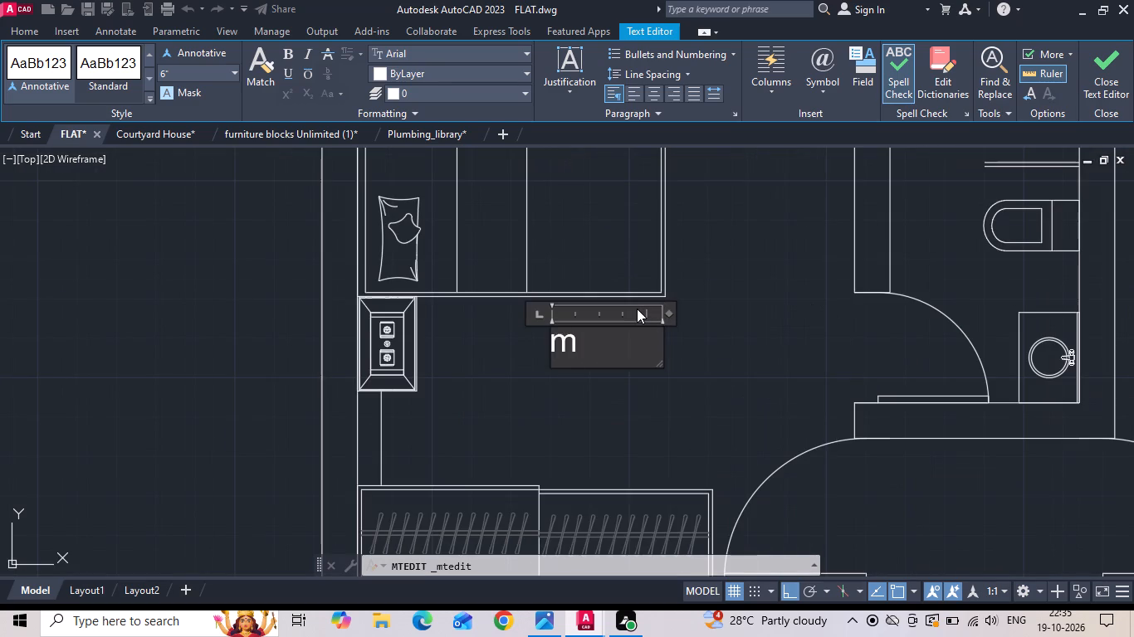
pyautogui.write('MASTER')
pyautogui.press('space')
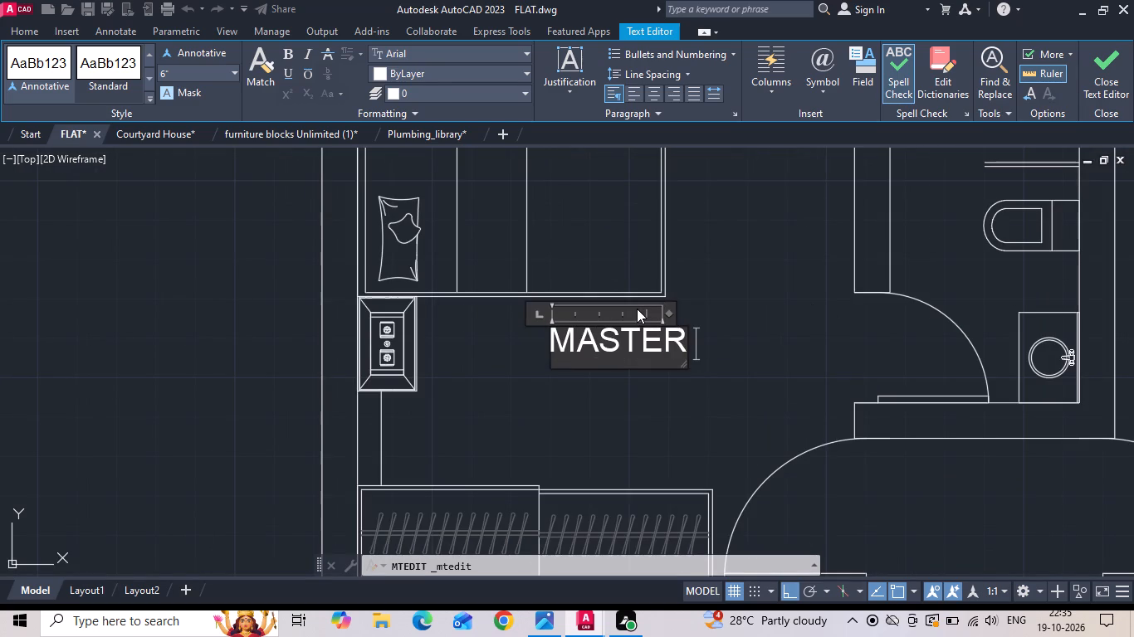
pyautogui.write('BEDROOM')
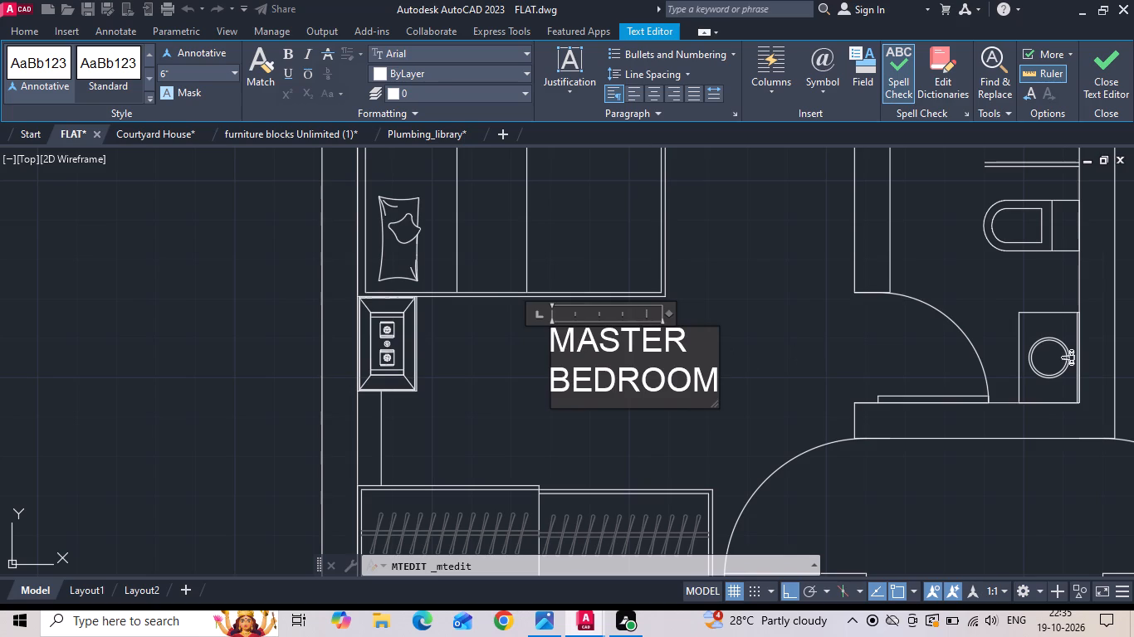
# Widen the MASTER BEDROOM label's text frame so that the words fit on one line.
pyautogui.moveTo(730, 348); pyautogui.dragTo(872, 343)
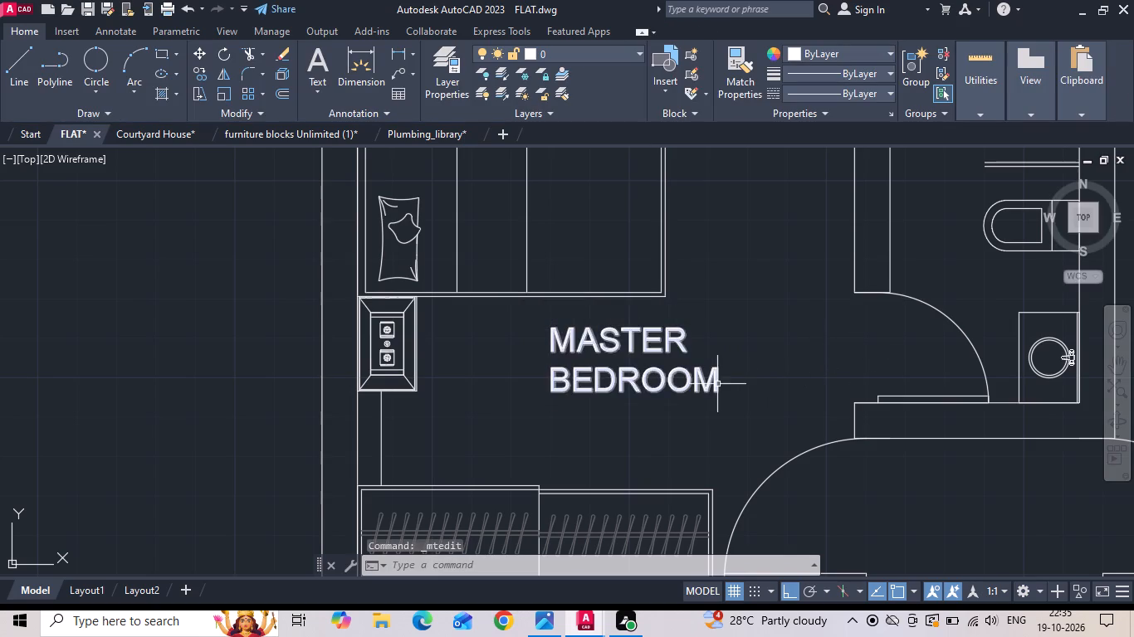
pyautogui.doubleClick(713, 384)
pyautogui.moveTo(716, 347); pyautogui.dragTo(861, 318)
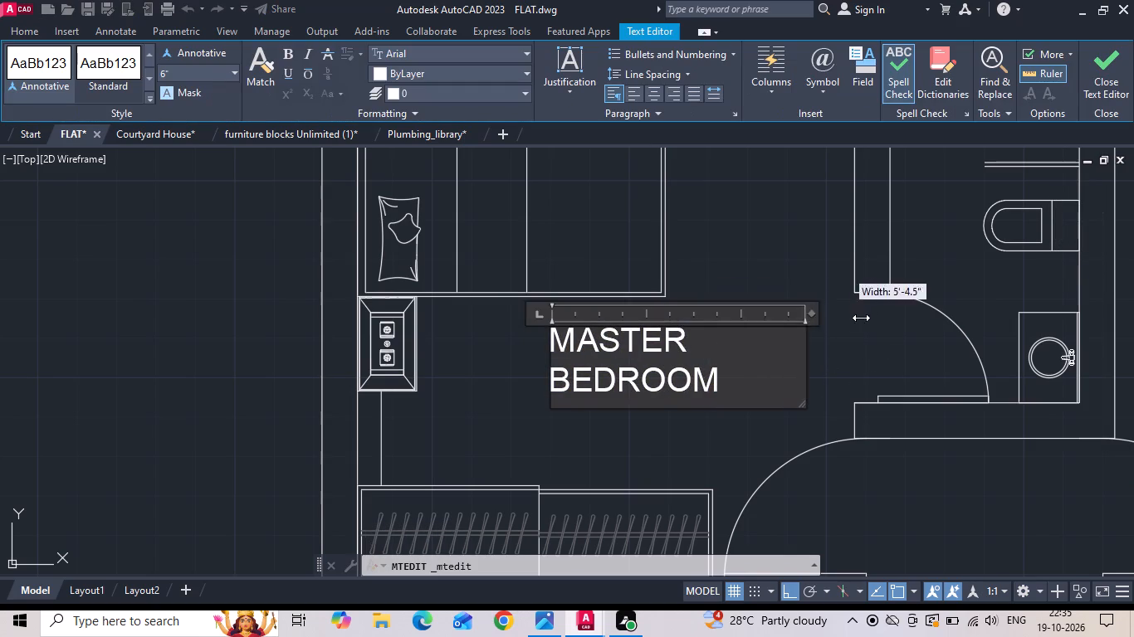
pyautogui.moveTo(861, 318); pyautogui.dragTo(982, 291)
pyautogui.click(723, 357)
pyautogui.click(624, 409)
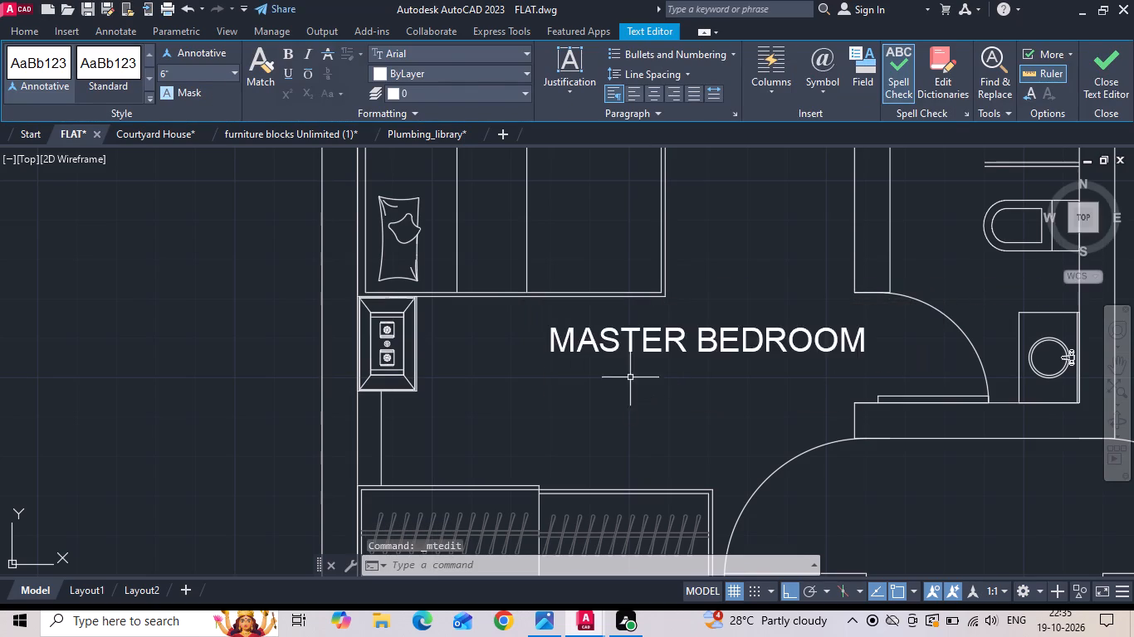
# Move the MASTER BEDROOM label slightly down and toward the bedside table, into the open floor between bed and wardrobe.
pyautogui.click(629, 338)
pyautogui.rightClick(629, 336)
pyautogui.click(657, 304)
pyautogui.scroll(-1, 607, 351)
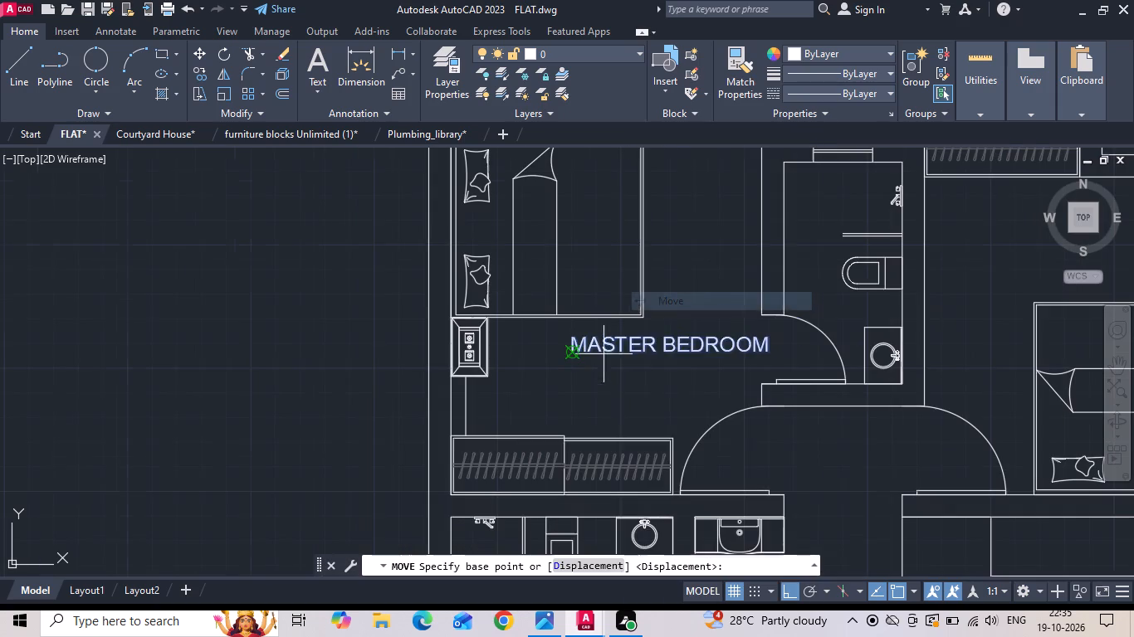
pyautogui.moveTo(640, 364); pyautogui.dragTo(623, 390)
pyautogui.press('F8')
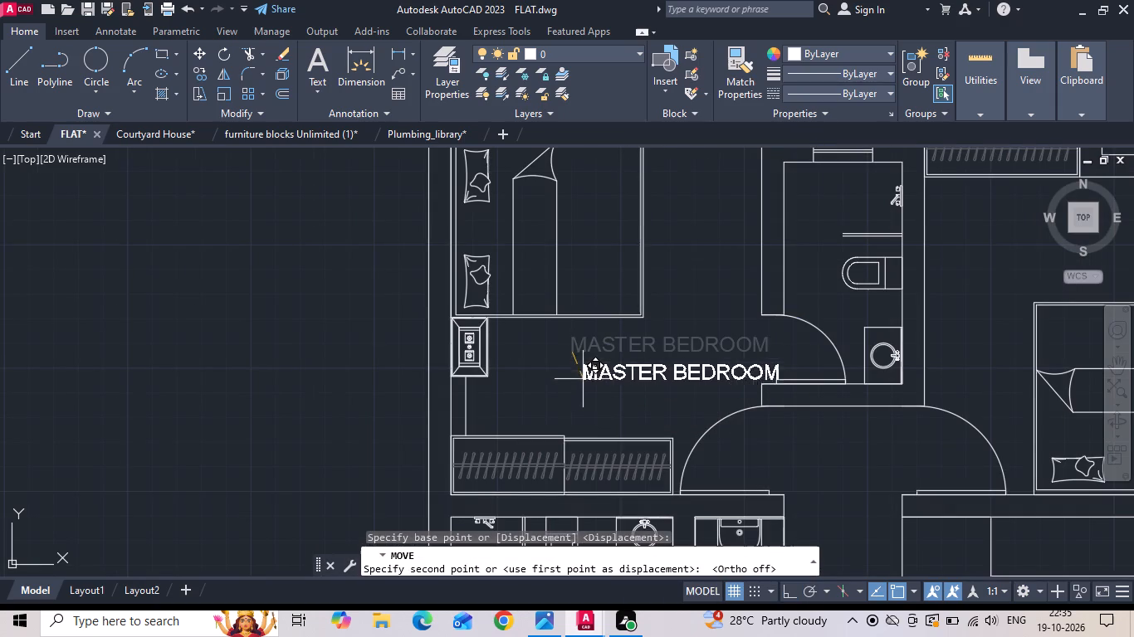
pyautogui.click(545, 372)
# Copy the MASTER BEDROOM label into the common bedroom, placing it above the bed.
pyautogui.click(611, 368)
pyautogui.rightClick(612, 368)
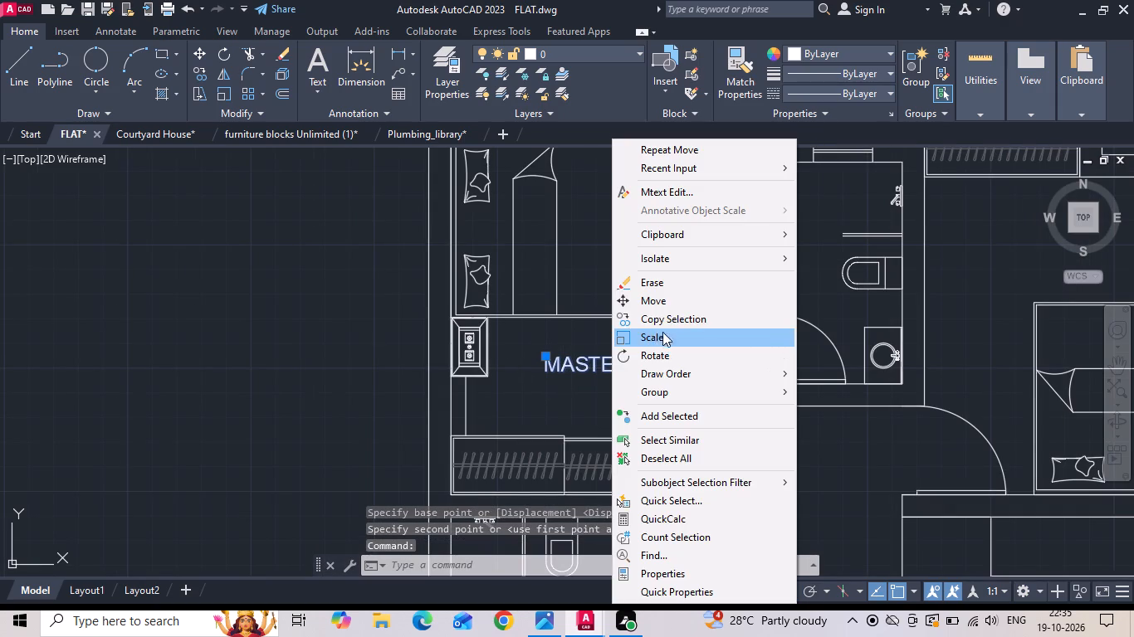
pyautogui.click(665, 325)
pyautogui.scroll(-3, 665, 324)
pyautogui.scroll(2, 653, 335)
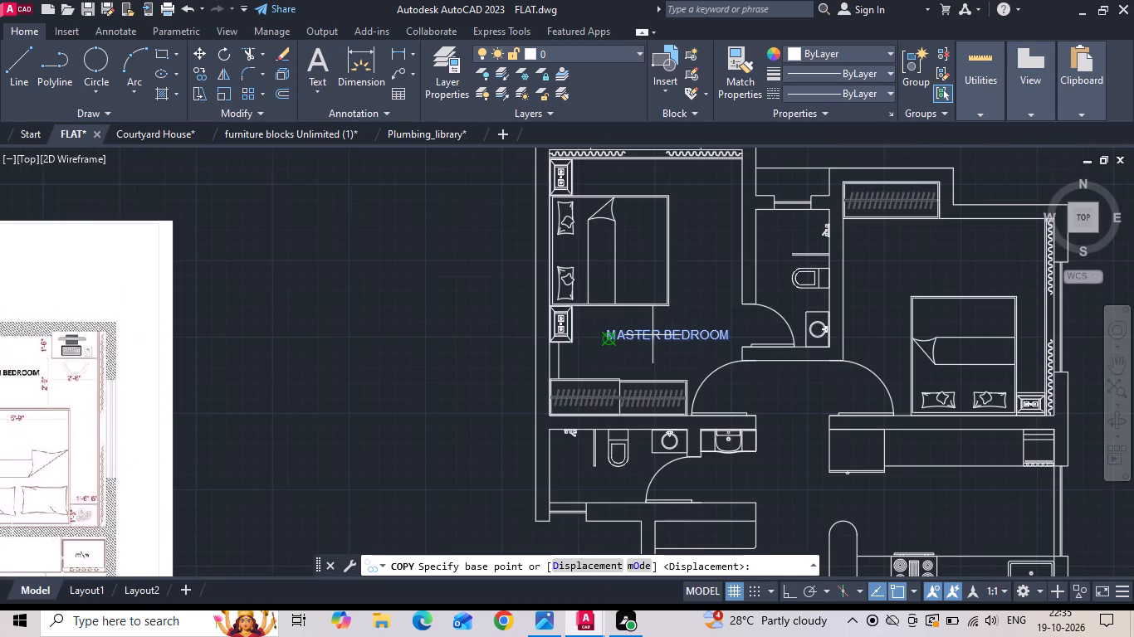
pyautogui.scroll(-1, 653, 335)
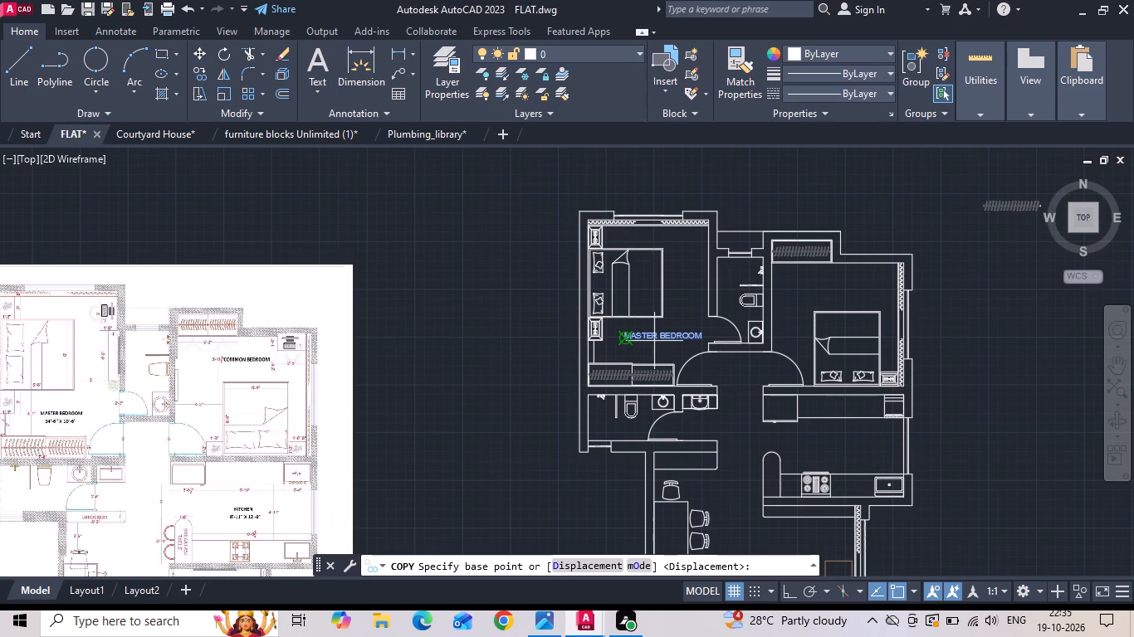
pyautogui.click(654, 341)
pyautogui.scroll(3, 809, 305)
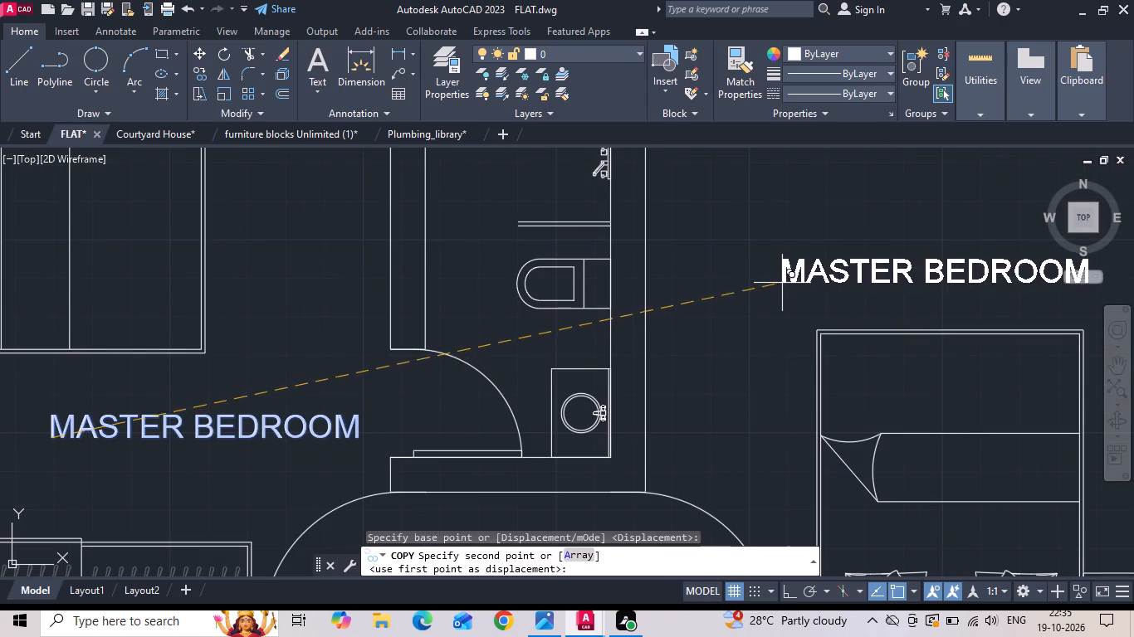
pyautogui.click(782, 283)
pyautogui.press('Escape')
# Change the copied label in the second bedroom to read COMMON BEDROOM.
pyautogui.doubleClick(908, 280)
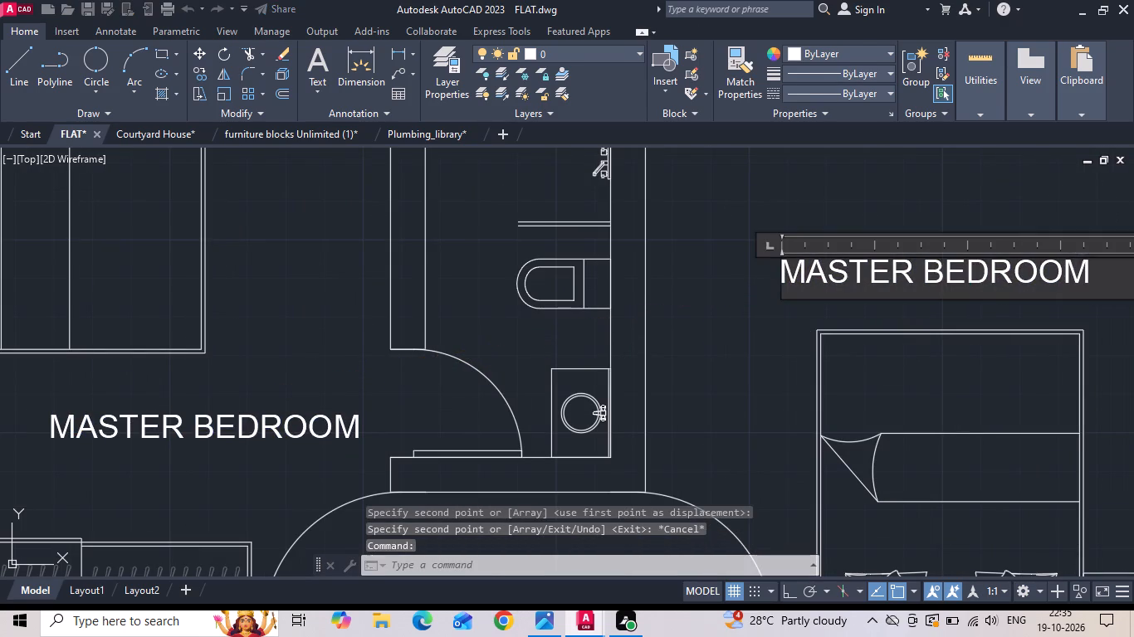
pyautogui.press('BackSpace')
pyautogui.press('BackSpace')
pyautogui.press('BackSpace')
pyautogui.press('BackSpace')
pyautogui.press('BackSpace')
pyautogui.press('BackSpace')
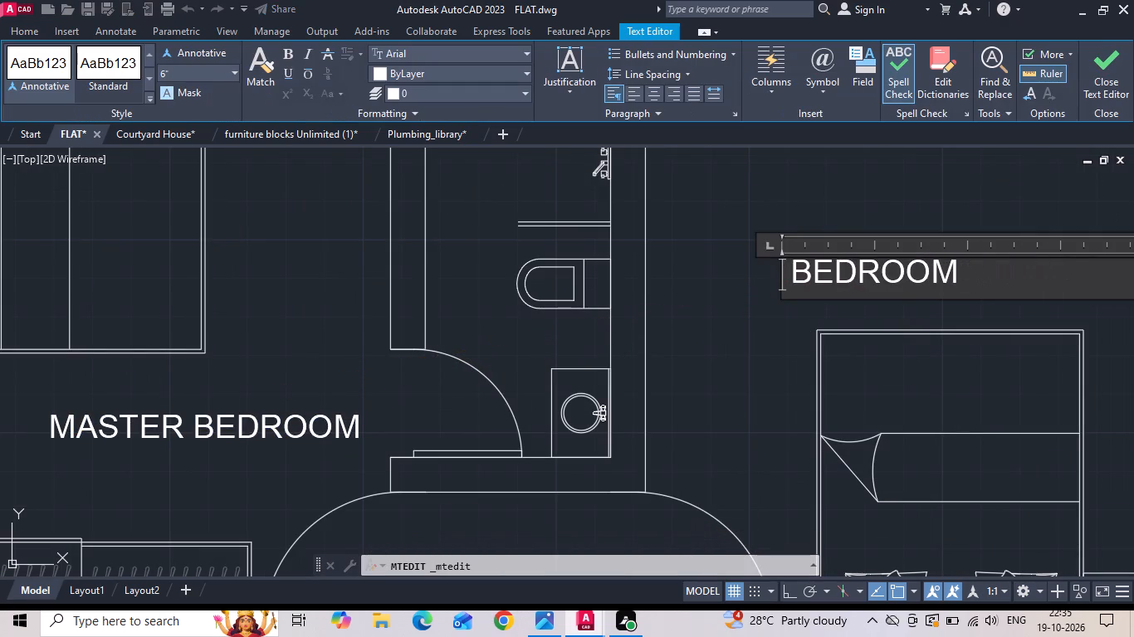
pyautogui.write('COMMON')
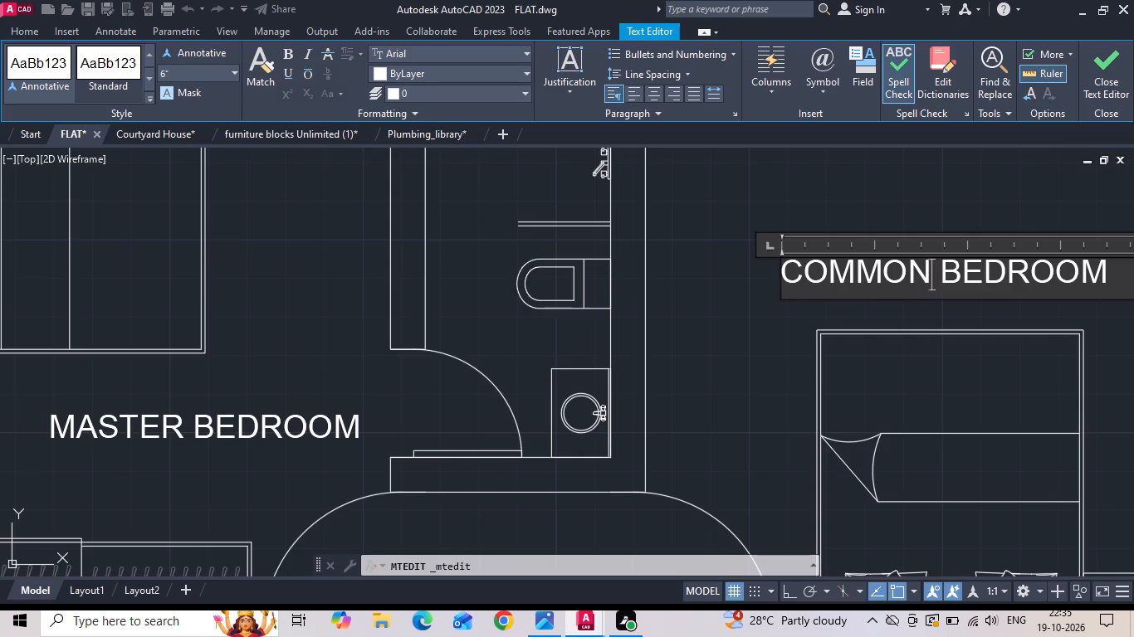
pyautogui.scroll(-2, 900, 276)
pyautogui.click(861, 295)
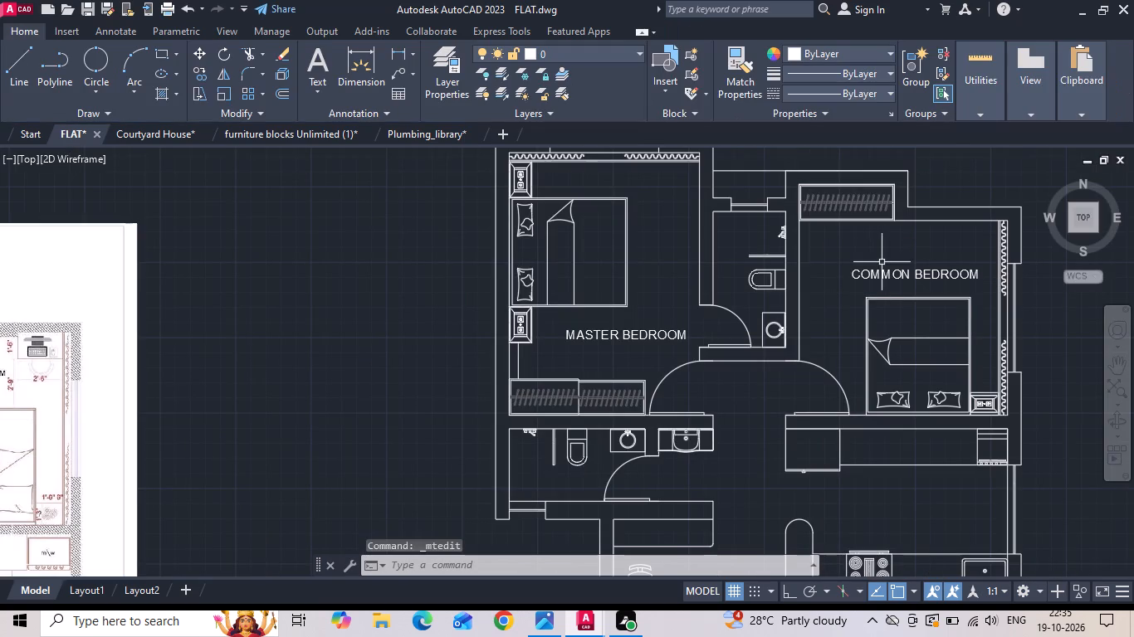
# Copy the COMMON BEDROOM label into the common toilet below the master bedroom's wardrobes.
pyautogui.click(882, 270)
pyautogui.rightClick(882, 270)
pyautogui.click(923, 318)
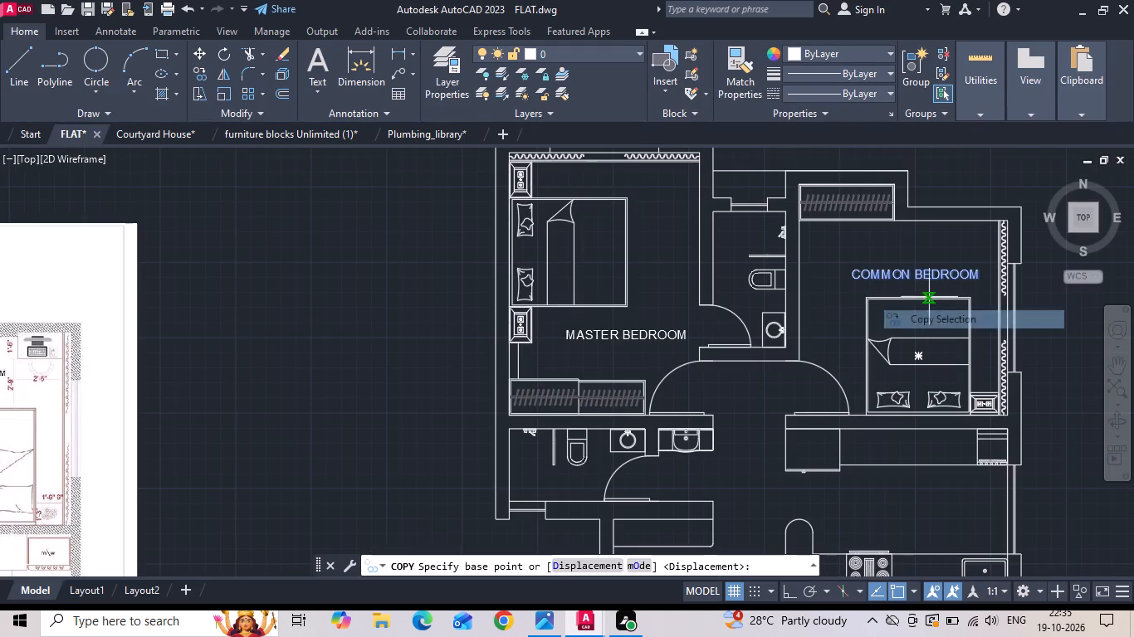
pyautogui.click(929, 292)
pyautogui.moveTo(726, 415); pyautogui.dragTo(813, 275, button='middle')
pyautogui.scroll(2, 732, 333)
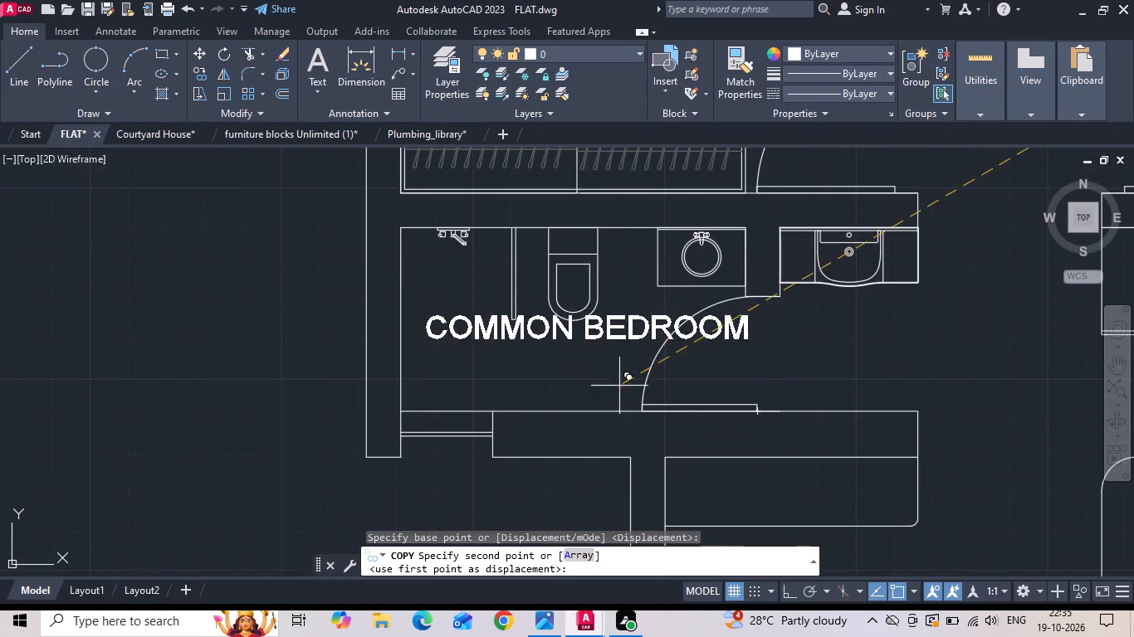
pyautogui.click(618, 393)
pyautogui.press('Escape')
# Replace the text of the label copied into the common toilet with C.TOILET.
pyautogui.doubleClick(618, 341)
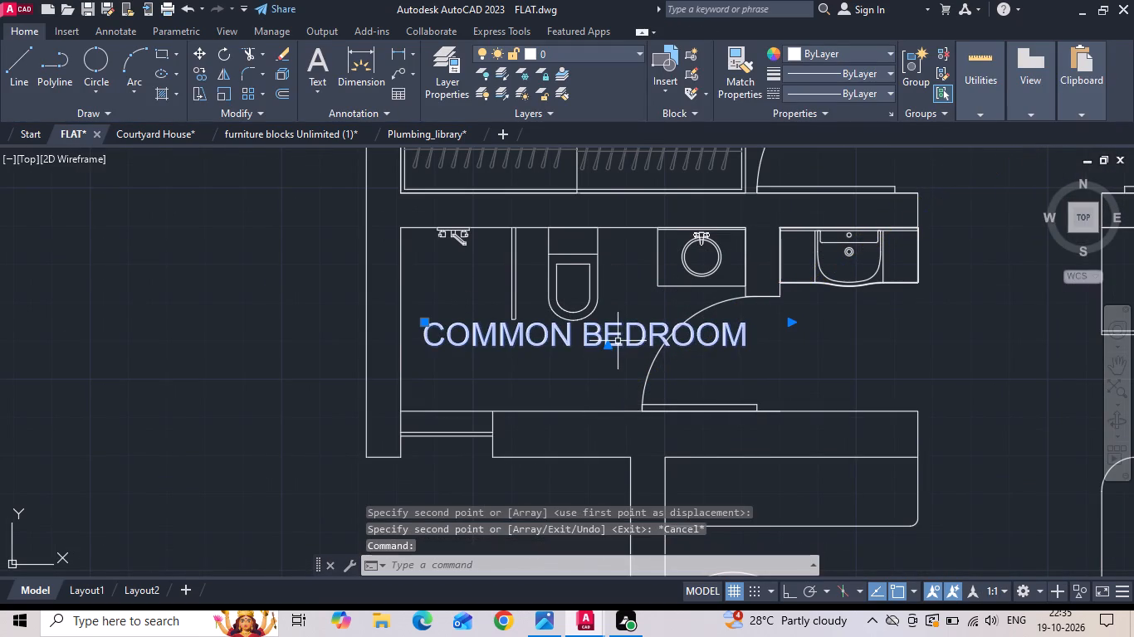
pyautogui.doubleClick(735, 338)
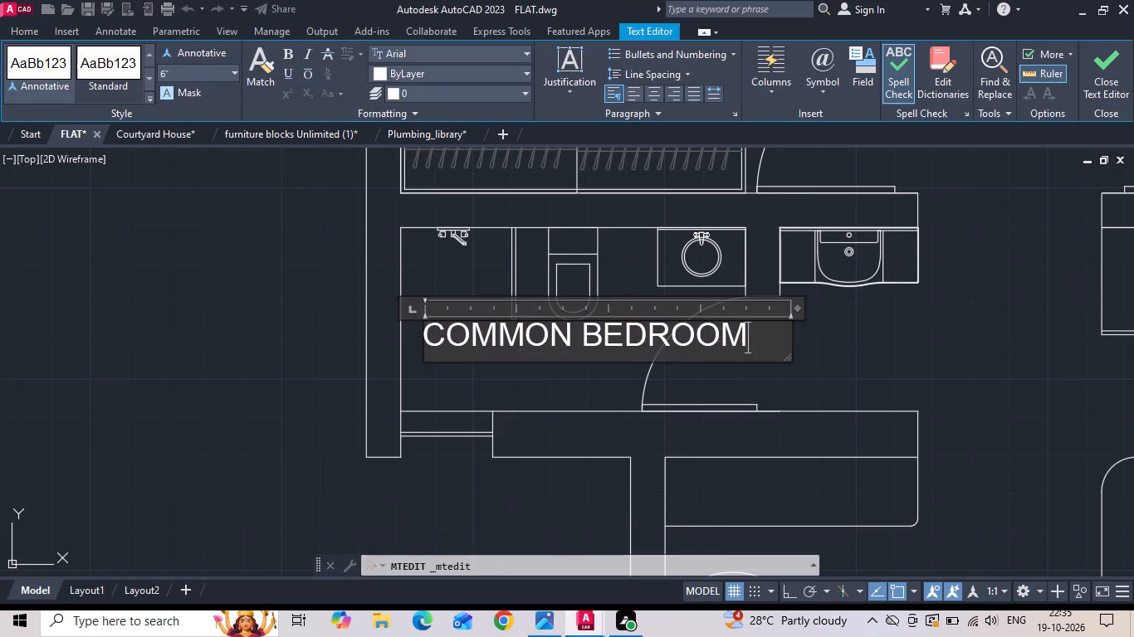
pyautogui.moveTo(751, 334); pyautogui.dragTo(446, 329)
pyautogui.press('BackSpace')
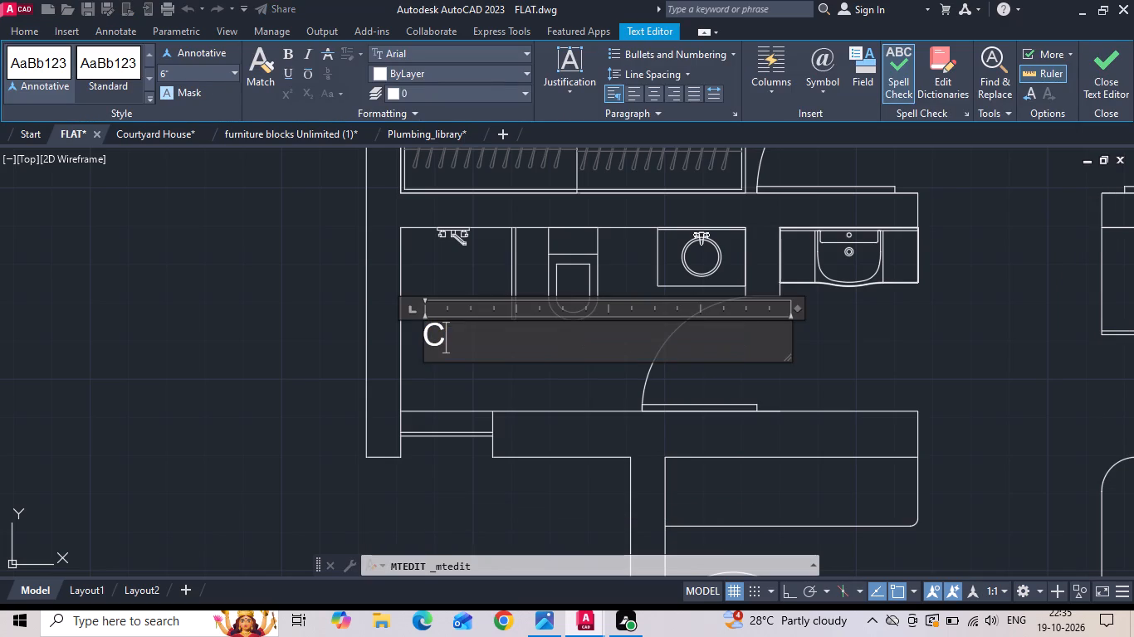
pyautogui.press('.')
pyautogui.write('TOILET')
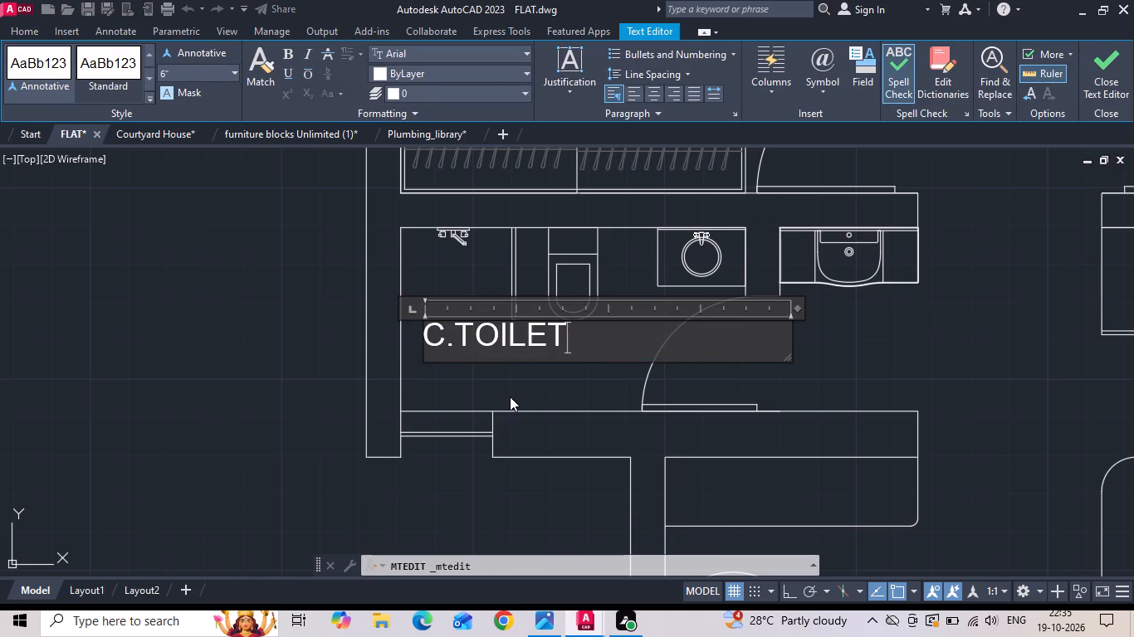
pyautogui.click(512, 391)
# Move the C.TOILET label into the clear floor space below the WC and shower partition.
pyautogui.click(510, 329)
pyautogui.rightClick(510, 328)
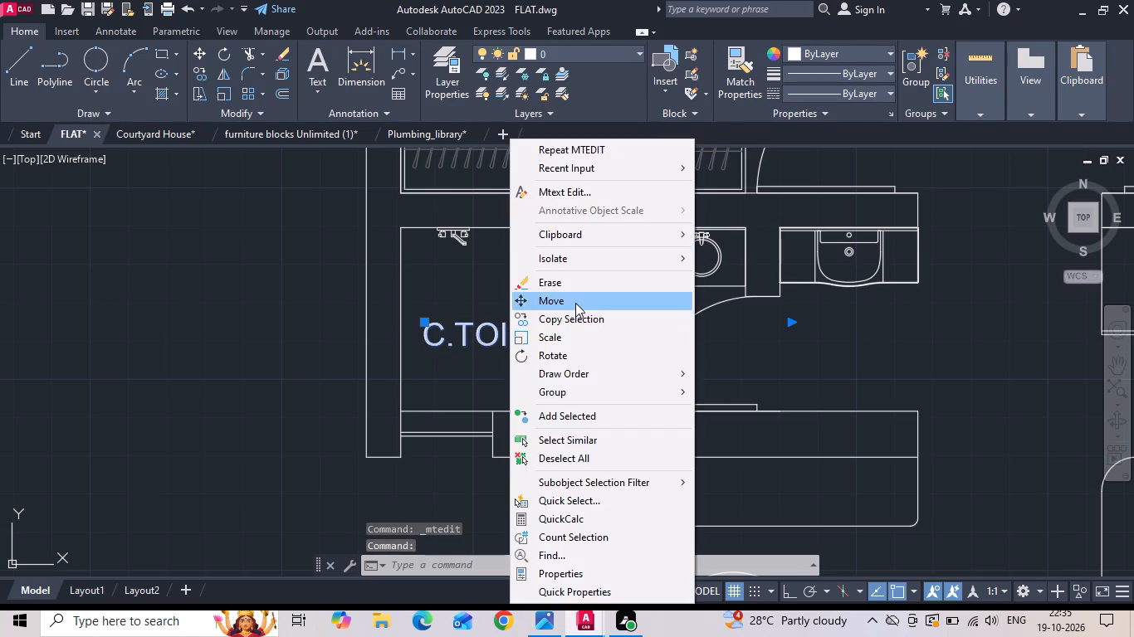
pyautogui.click(575, 303)
pyautogui.moveTo(584, 352); pyautogui.dragTo(588, 359)
pyautogui.click(630, 373)
# Copy the C.TOILET label into the attached toilet beside the master bedroom, just above the shower partition.
pyautogui.click(616, 365)
pyautogui.click(589, 333)
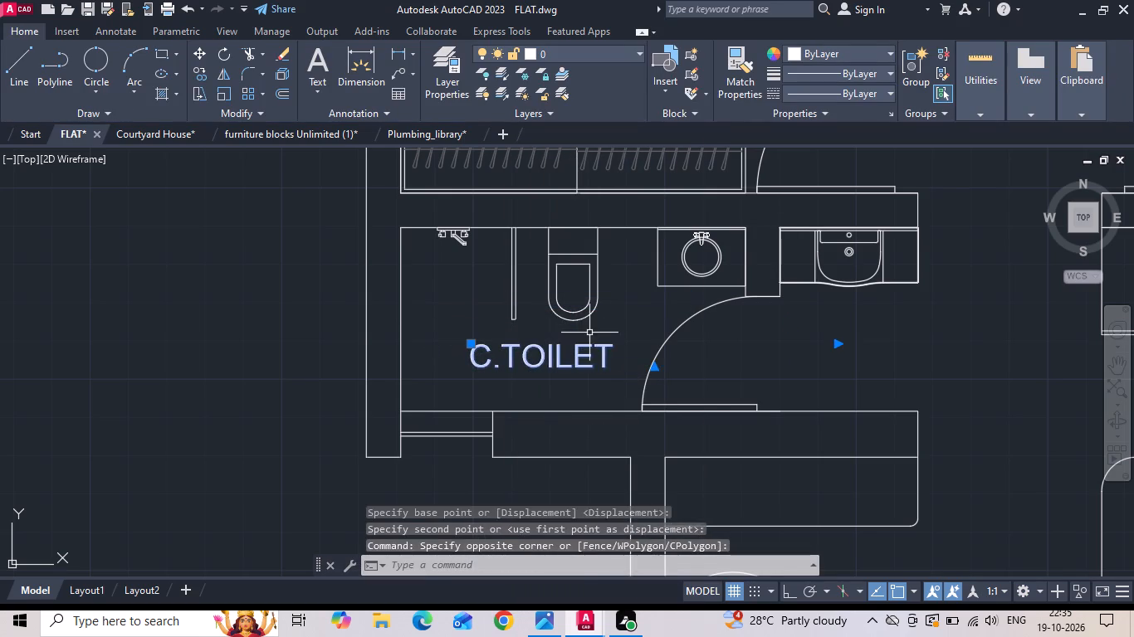
pyautogui.rightClick(589, 333)
pyautogui.click(628, 323)
pyautogui.moveTo(599, 374); pyautogui.dragTo(591, 380)
pyautogui.scroll(-3, 527, 406)
pyautogui.scroll(1, 641, 253)
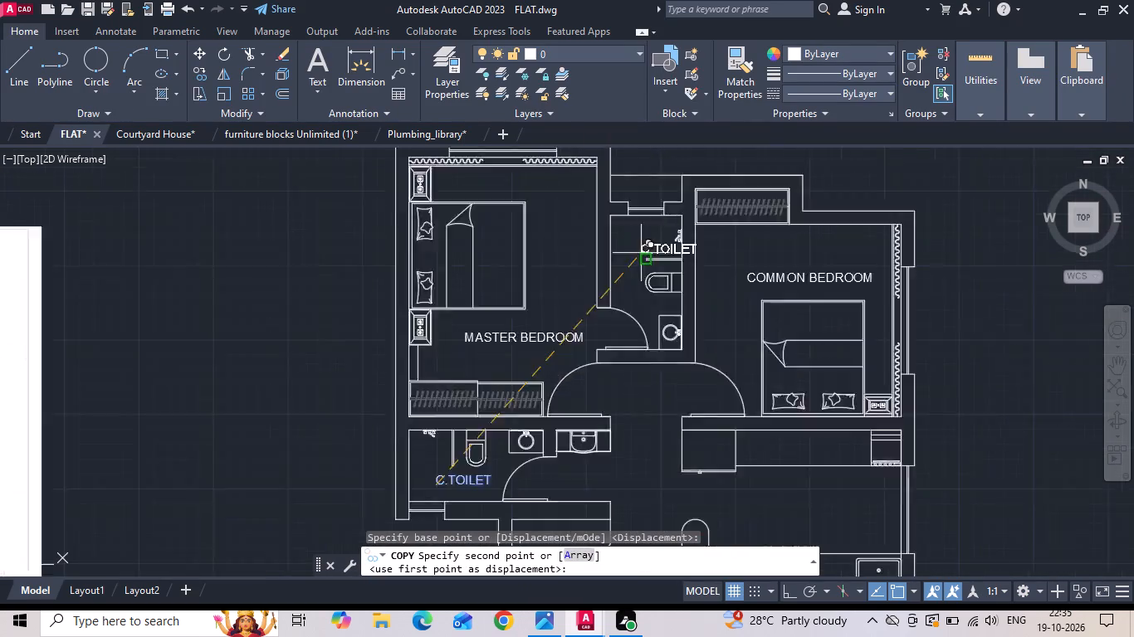
pyautogui.scroll(2, 641, 252)
pyautogui.click(589, 260)
pyautogui.press('Escape')
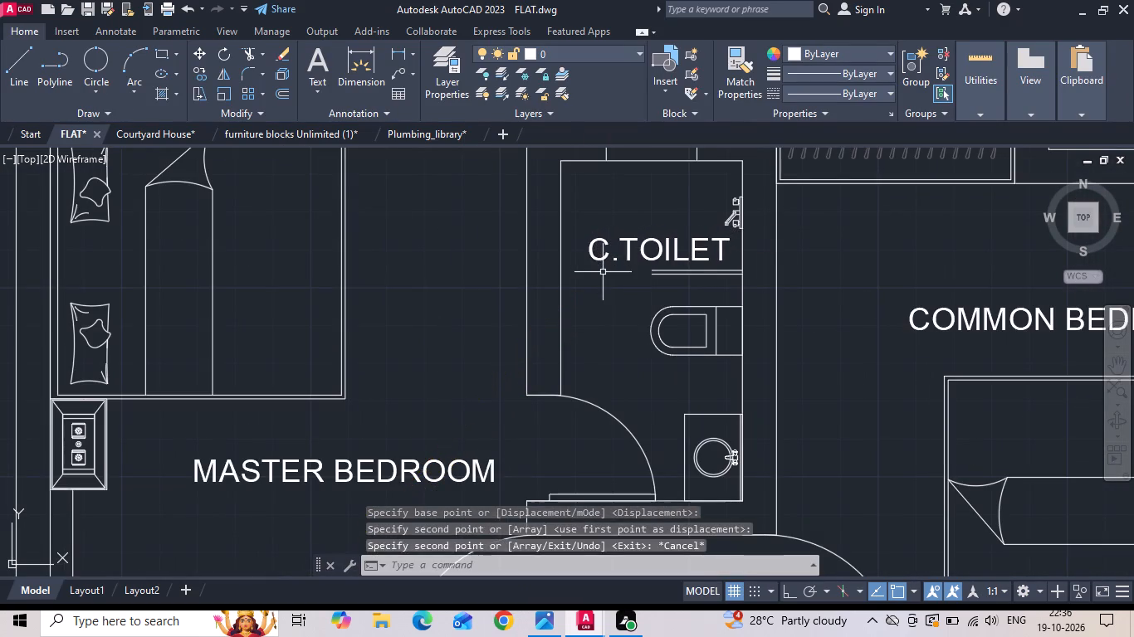
# Draw a line about 1.2" long closing the open end of the attached toilet's shower partition.
pyautogui.press('l')
pyautogui.press('space')
pyautogui.scroll(2, 697, 278)
pyautogui.moveTo(579, 258); pyautogui.dragTo(579, 267)
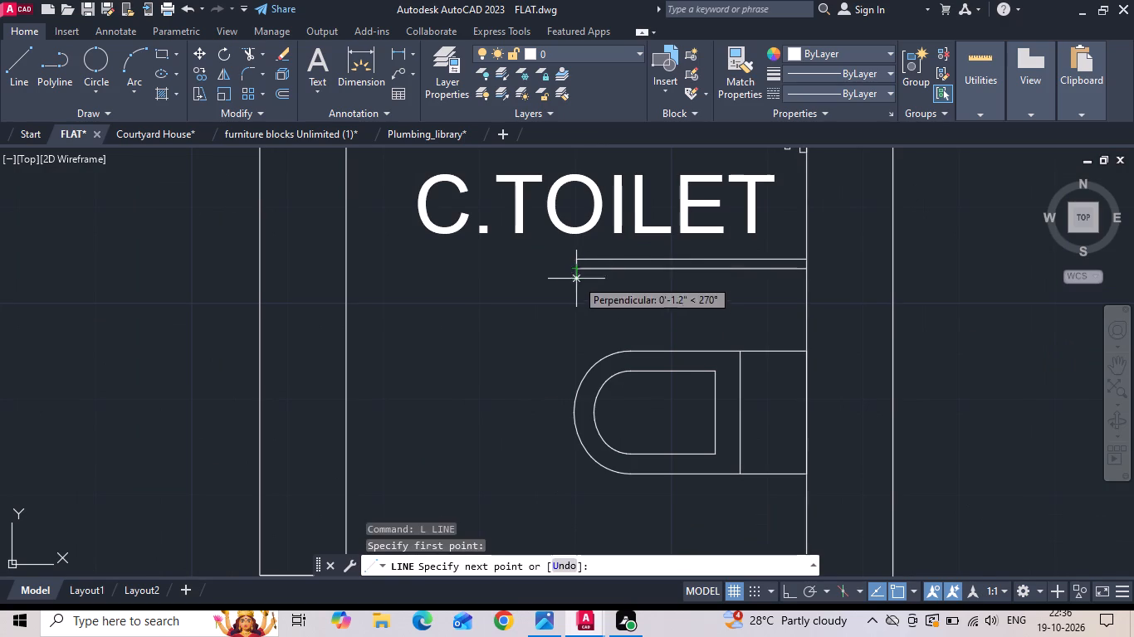
pyautogui.click(575, 271)
pyautogui.press('Escape')
# Change the label in the attached toilet to read A.TOILET.
pyautogui.doubleClick(463, 222)
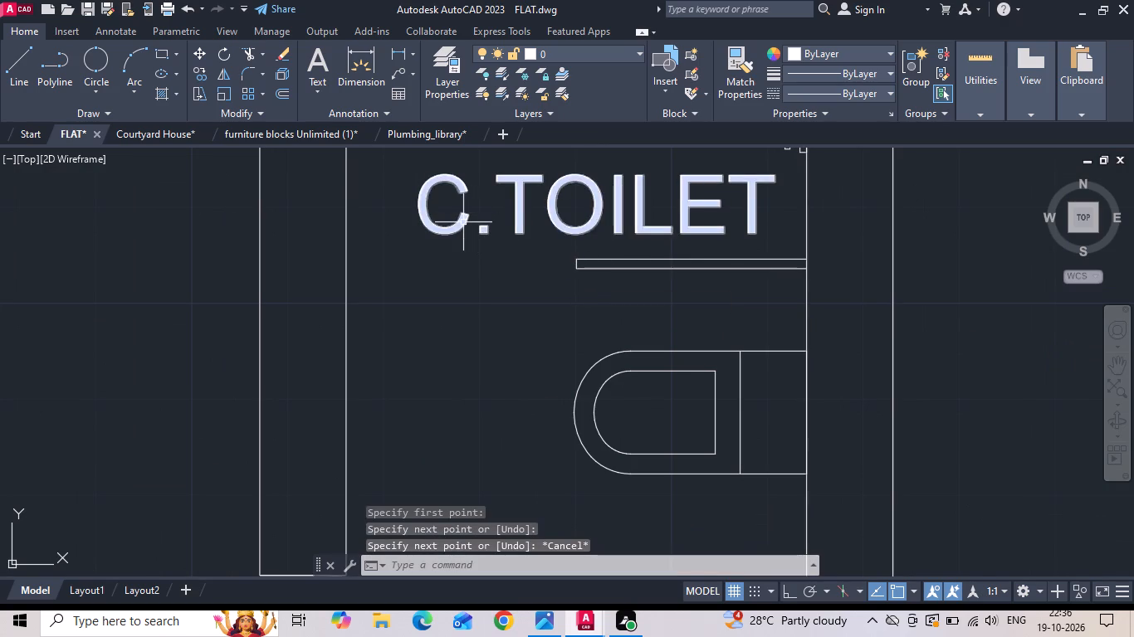
pyautogui.press('BackSpace')
pyautogui.press('a')
pyautogui.scroll(-2, 471, 232)
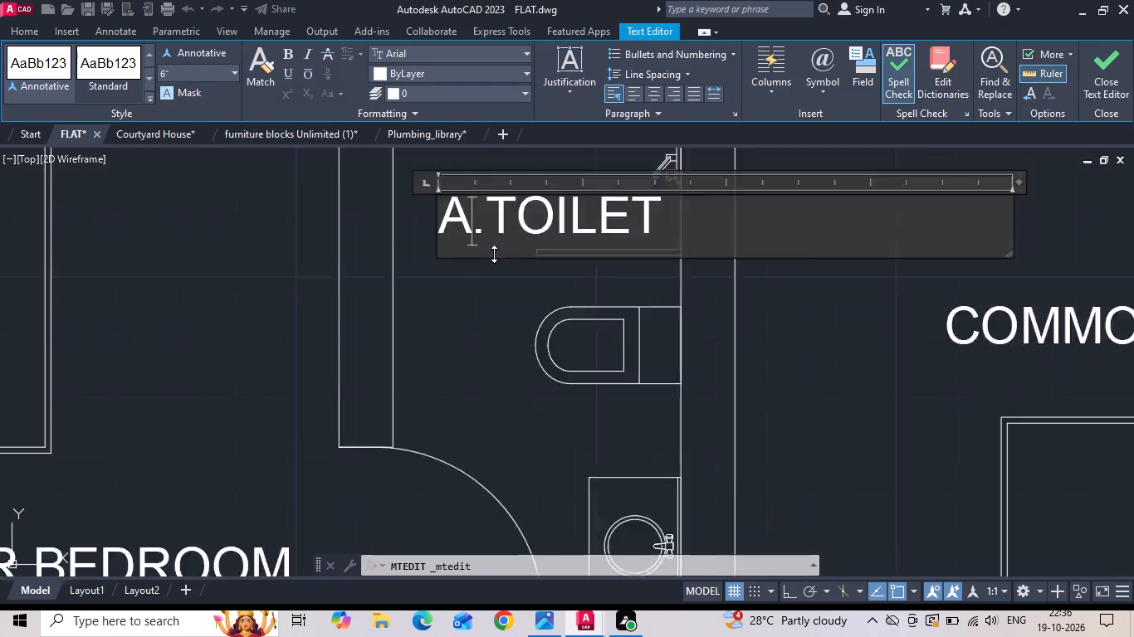
pyautogui.click(496, 291)
# Copy the COMMON BEDROOM label into the kitchen and into the living area above the coffee table.
pyautogui.scroll(-3, 496, 255)
pyautogui.click(717, 280)
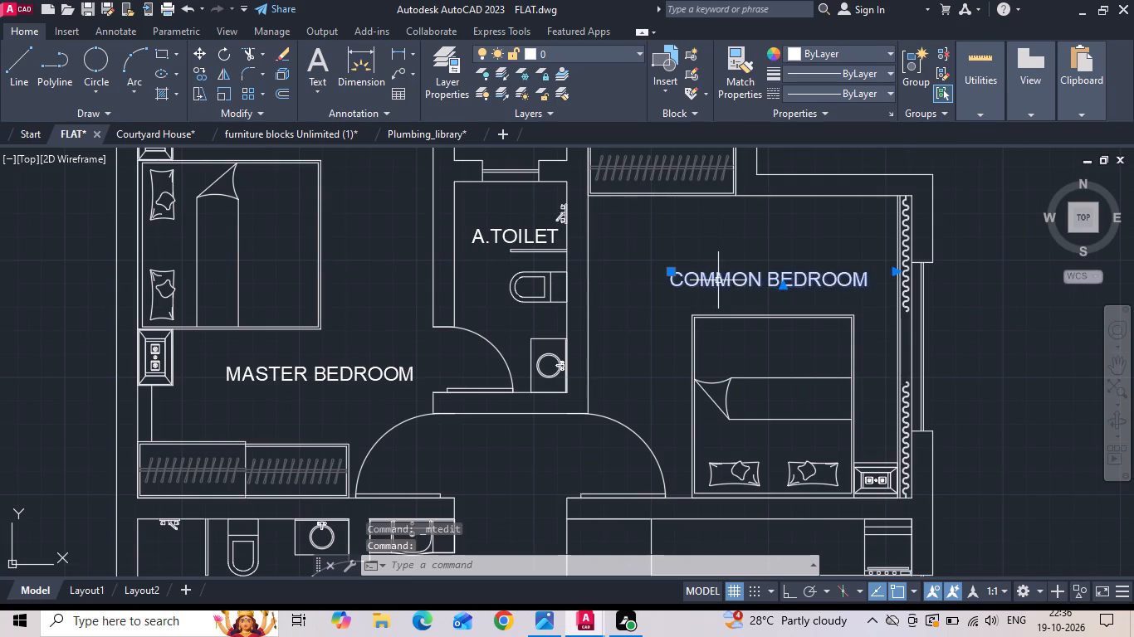
pyautogui.rightClick(718, 280)
pyautogui.click(760, 322)
pyautogui.click(754, 285)
pyautogui.scroll(-3, 658, 243)
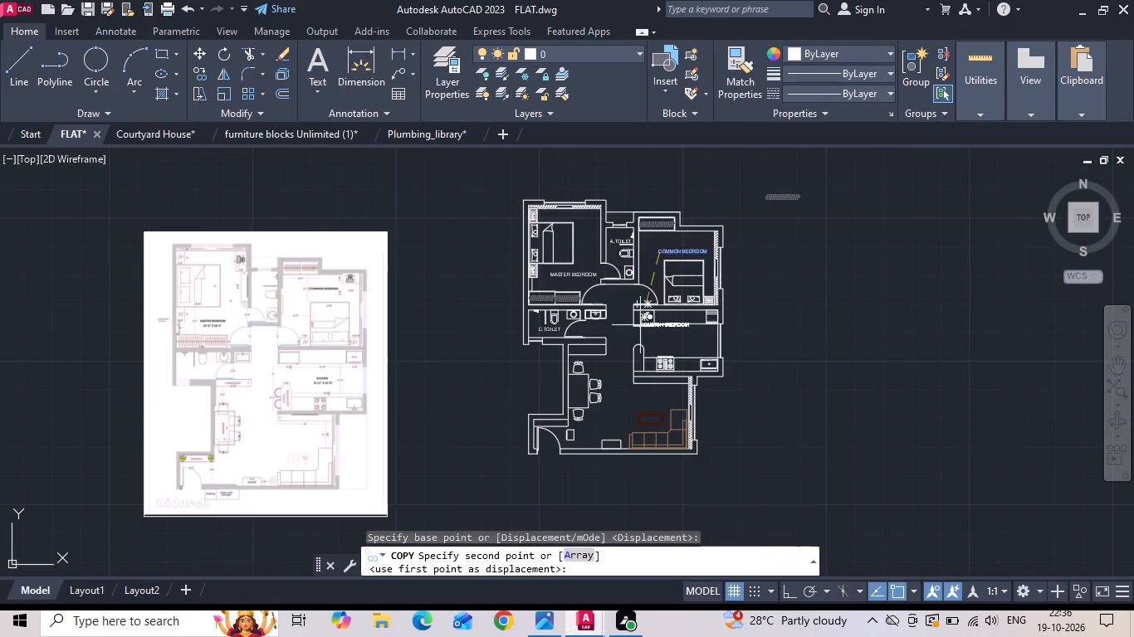
pyautogui.scroll(2, 642, 354)
pyautogui.click(660, 322)
pyautogui.moveTo(661, 329); pyautogui.dragTo(684, 237, button='middle')
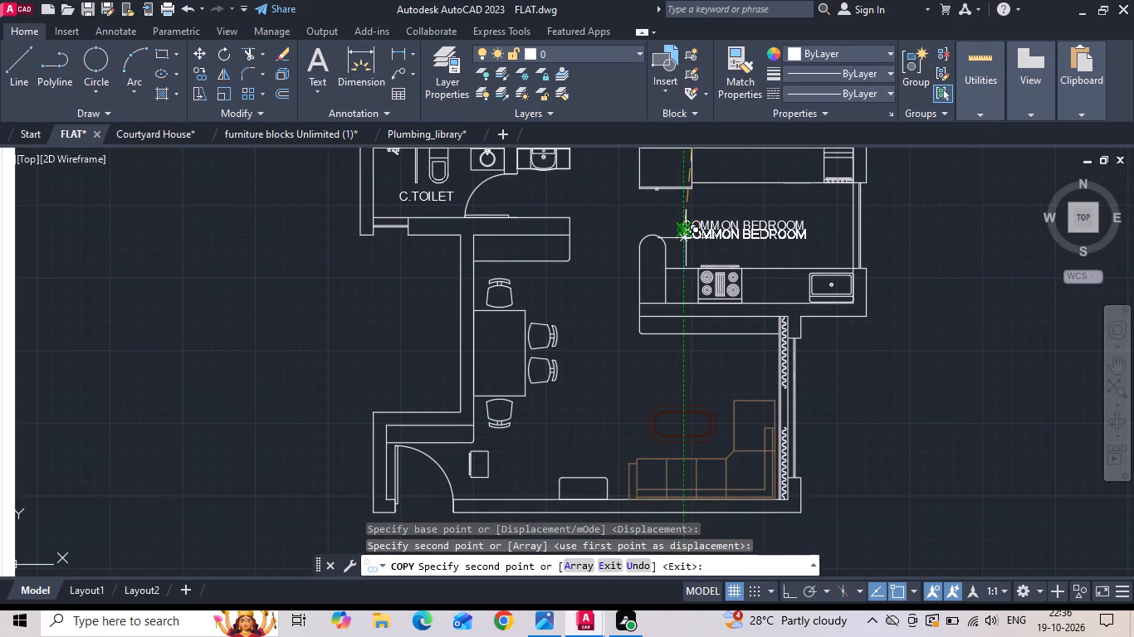
pyautogui.click(634, 382)
pyautogui.press('Escape')
# Replace the text of the label copied into the living area with LIVING ROOM.
pyautogui.doubleClick(671, 378)
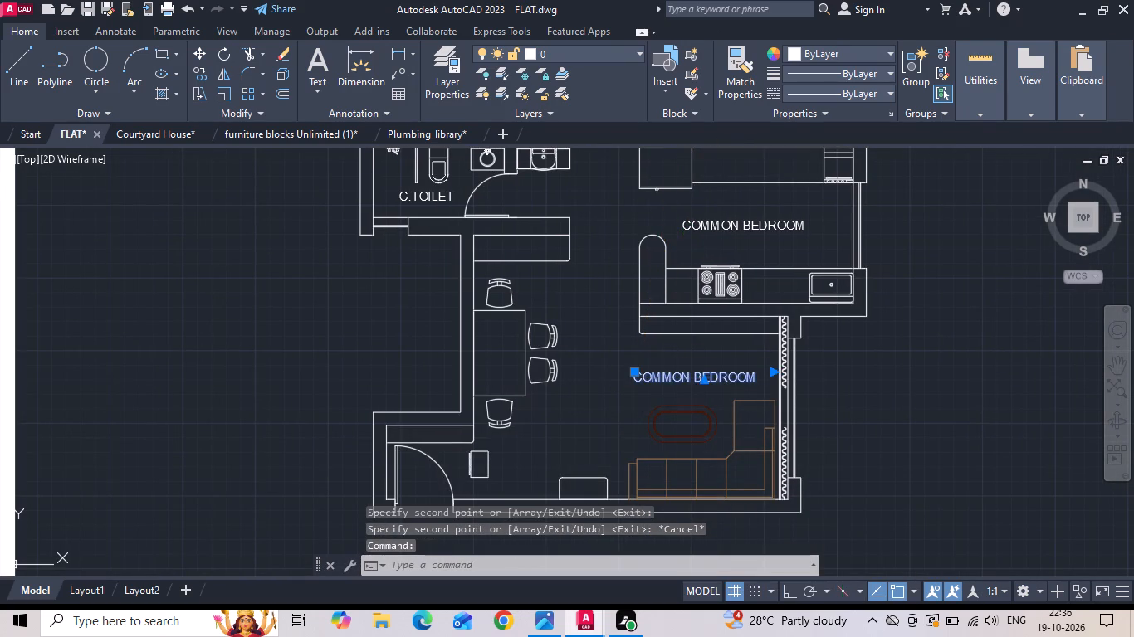
pyautogui.scroll(3, 695, 385)
pyautogui.moveTo(848, 380); pyautogui.dragTo(344, 387)
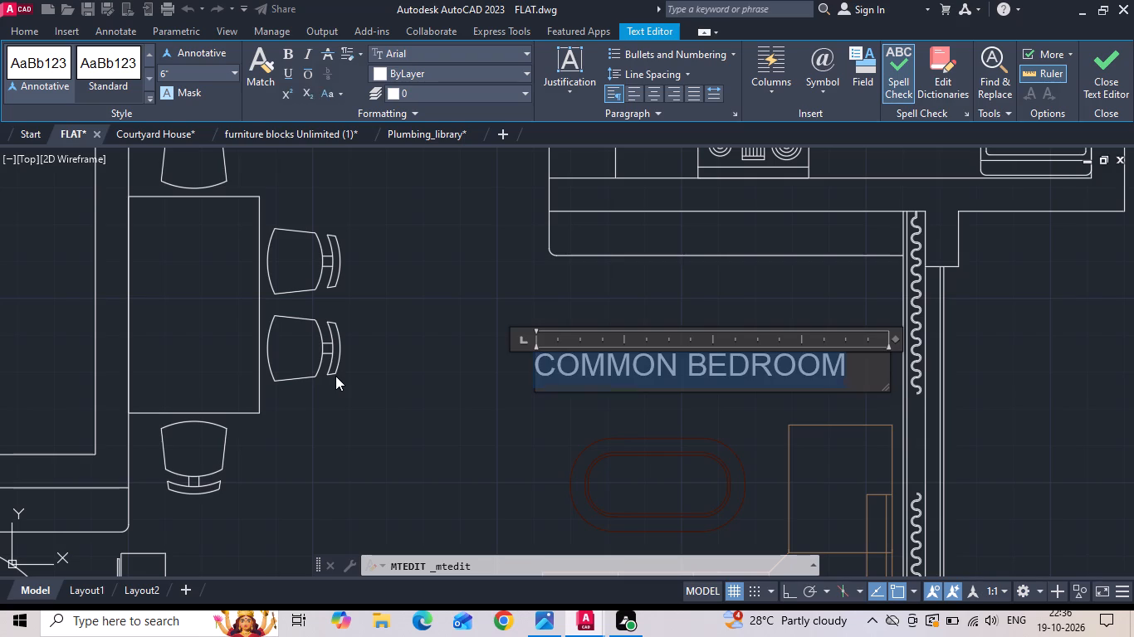
pyautogui.press('BackSpace')
pyautogui.write('LIVING')
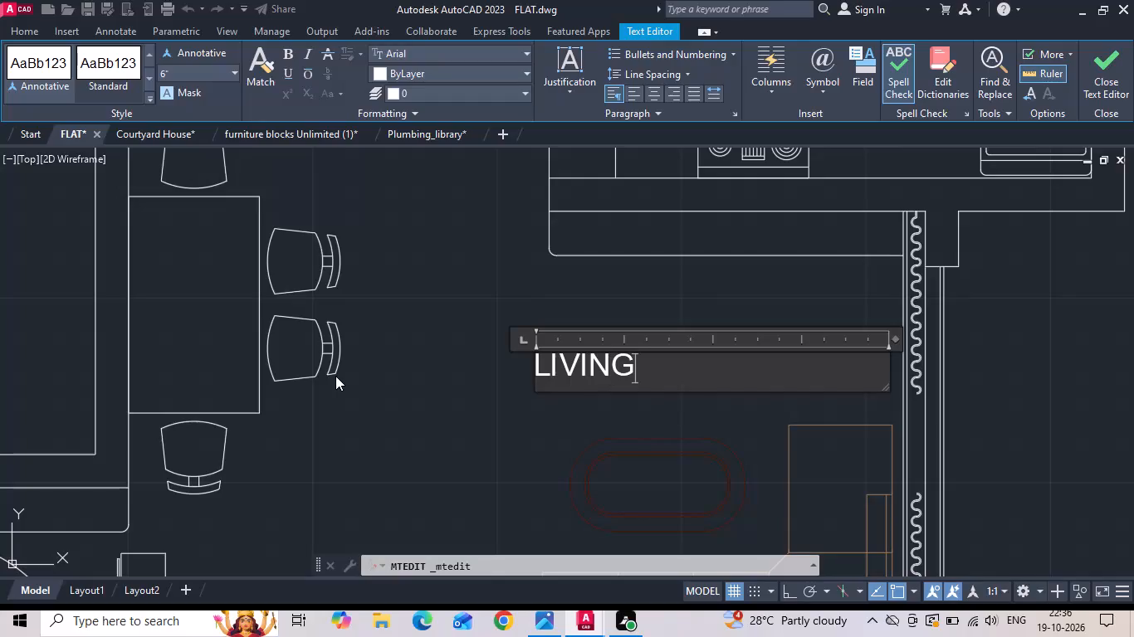
pyautogui.press('space')
pyautogui.write('ROOM')
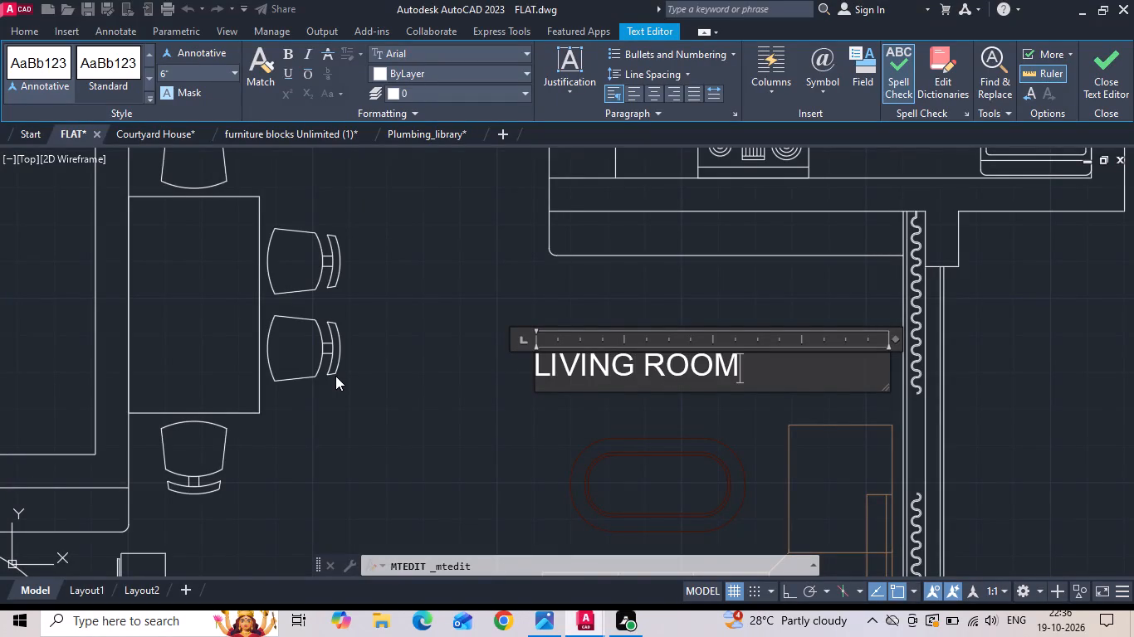
pyautogui.click(588, 318)
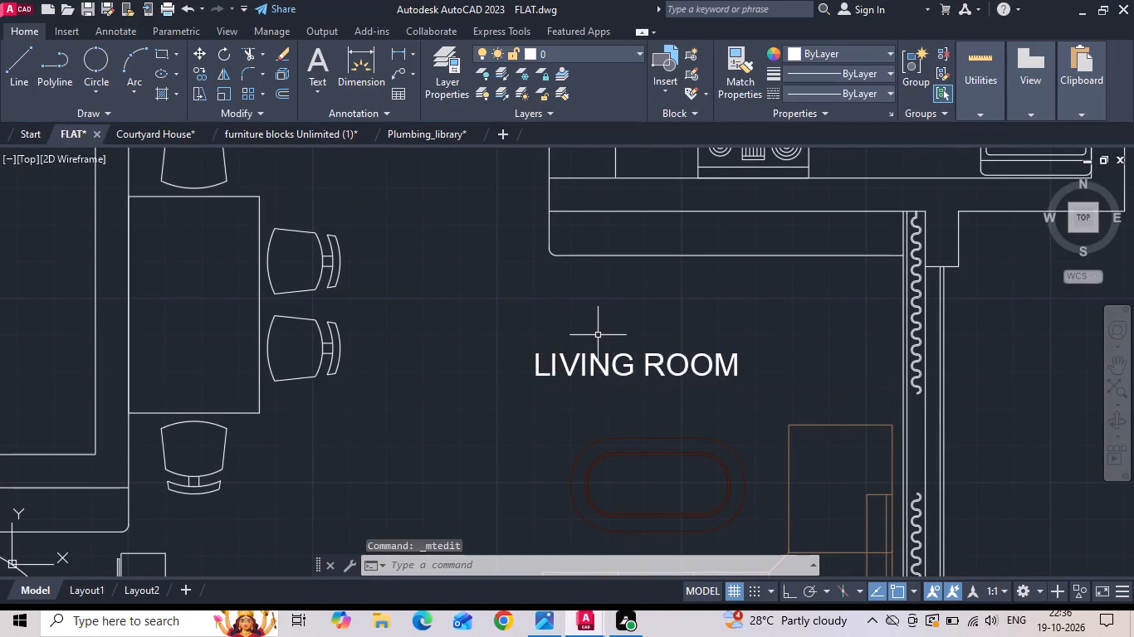
# Replace the text of the label copied into the kitchen with KITCHEN.
pyautogui.scroll(-3, 599, 340)
pyautogui.scroll(2, 653, 275)
pyautogui.doubleClick(659, 295)
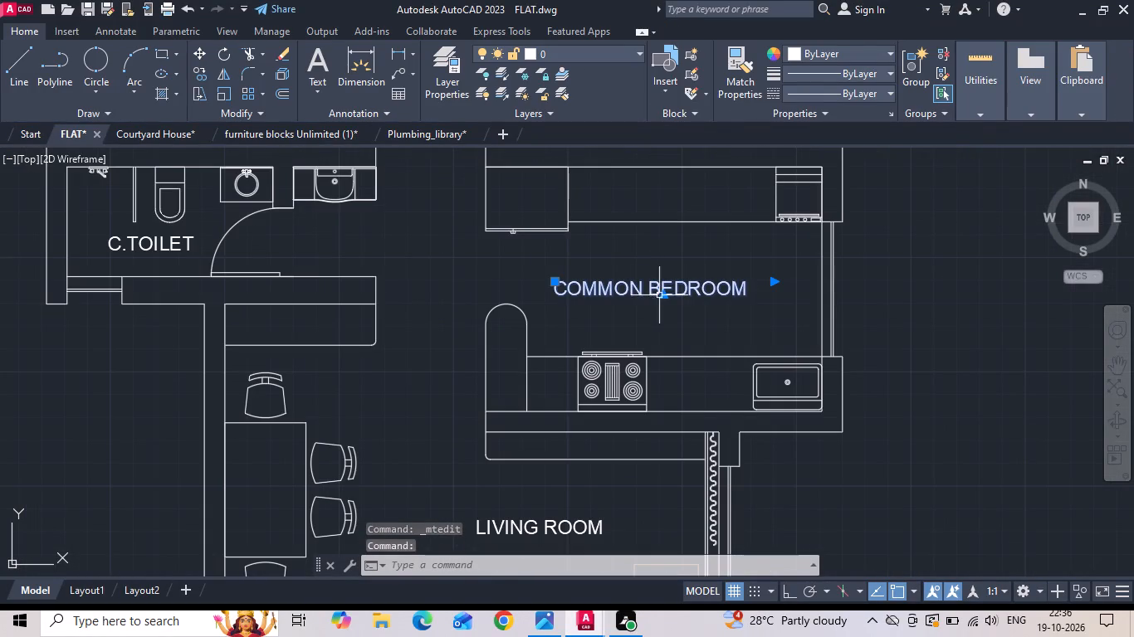
pyautogui.moveTo(747, 291); pyautogui.dragTo(549, 292)
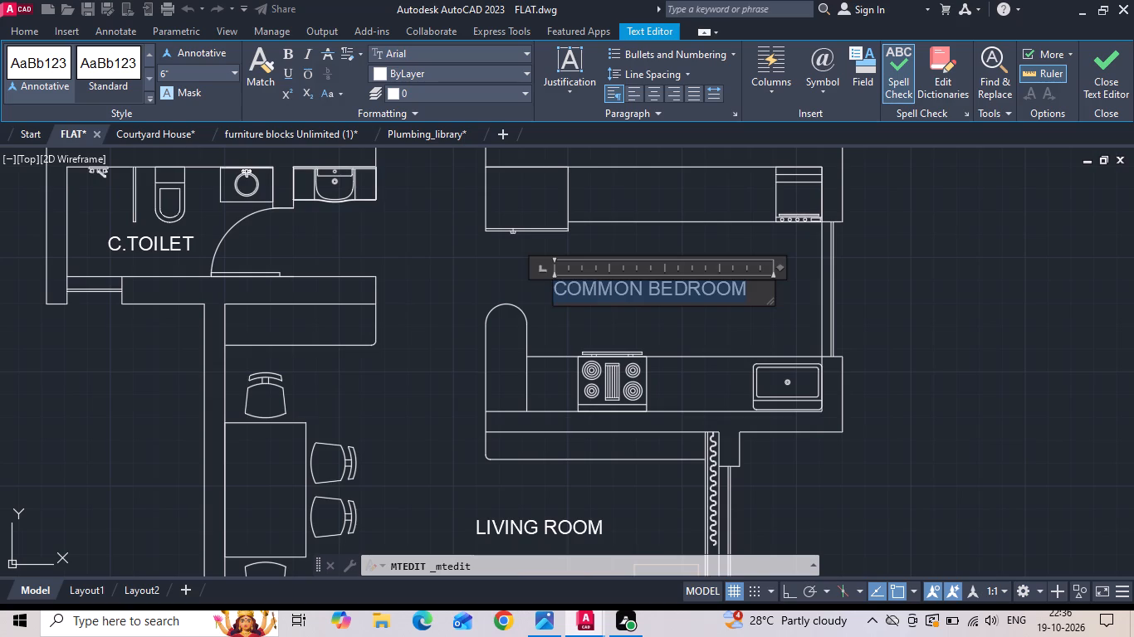
pyautogui.moveTo(549, 292); pyautogui.dragTo(529, 288)
pyautogui.press('BackSpace')
pyautogui.write('KITCHEN')
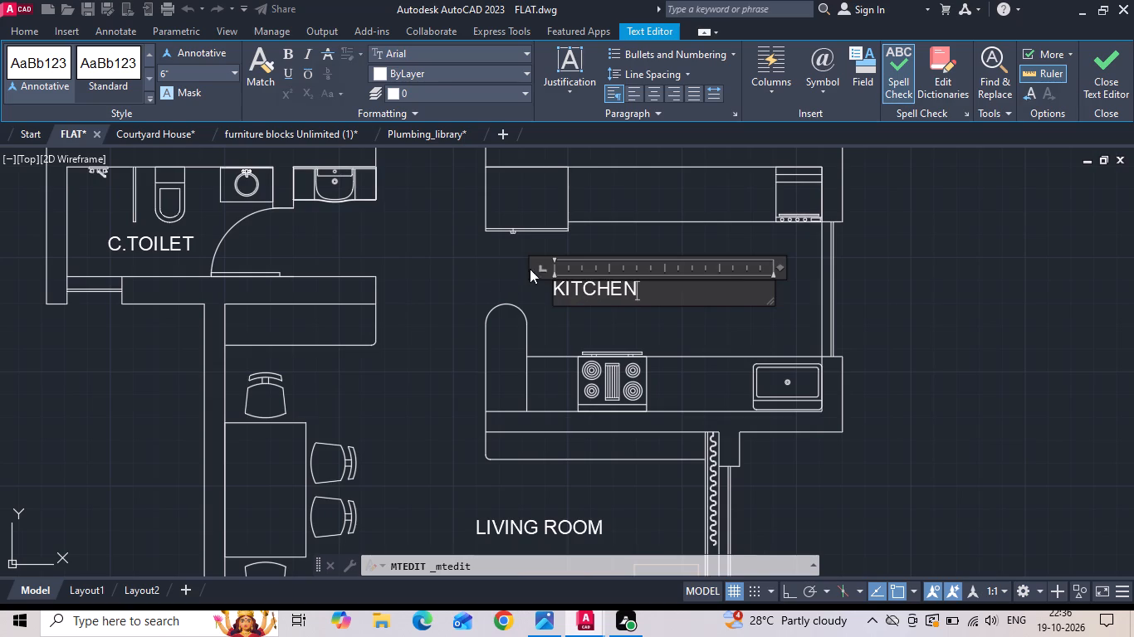
pyautogui.click(585, 311)
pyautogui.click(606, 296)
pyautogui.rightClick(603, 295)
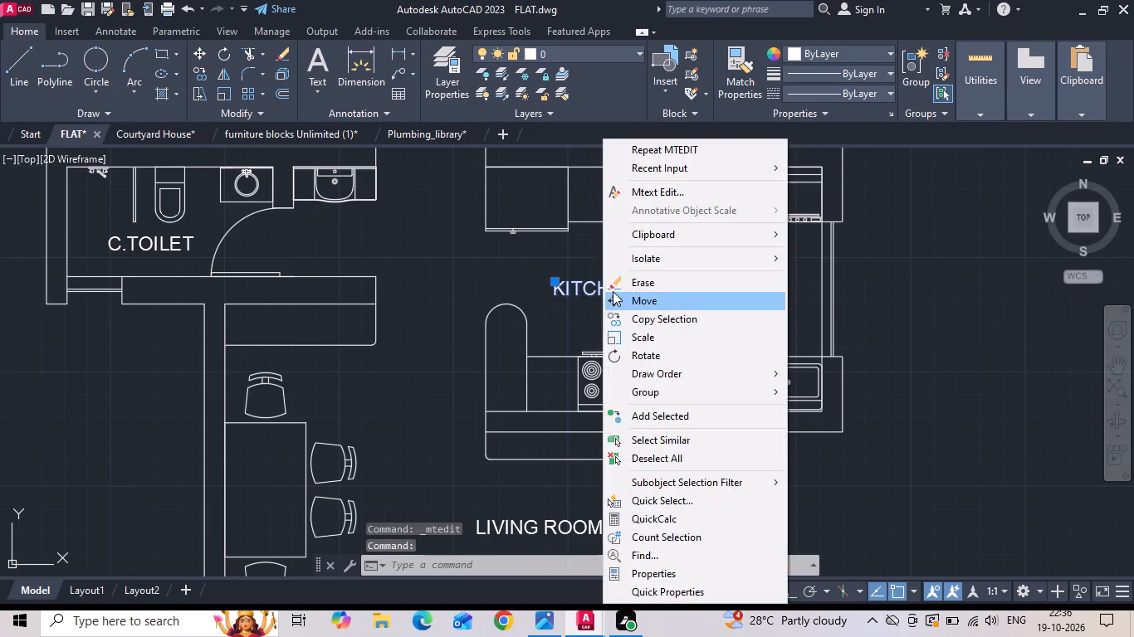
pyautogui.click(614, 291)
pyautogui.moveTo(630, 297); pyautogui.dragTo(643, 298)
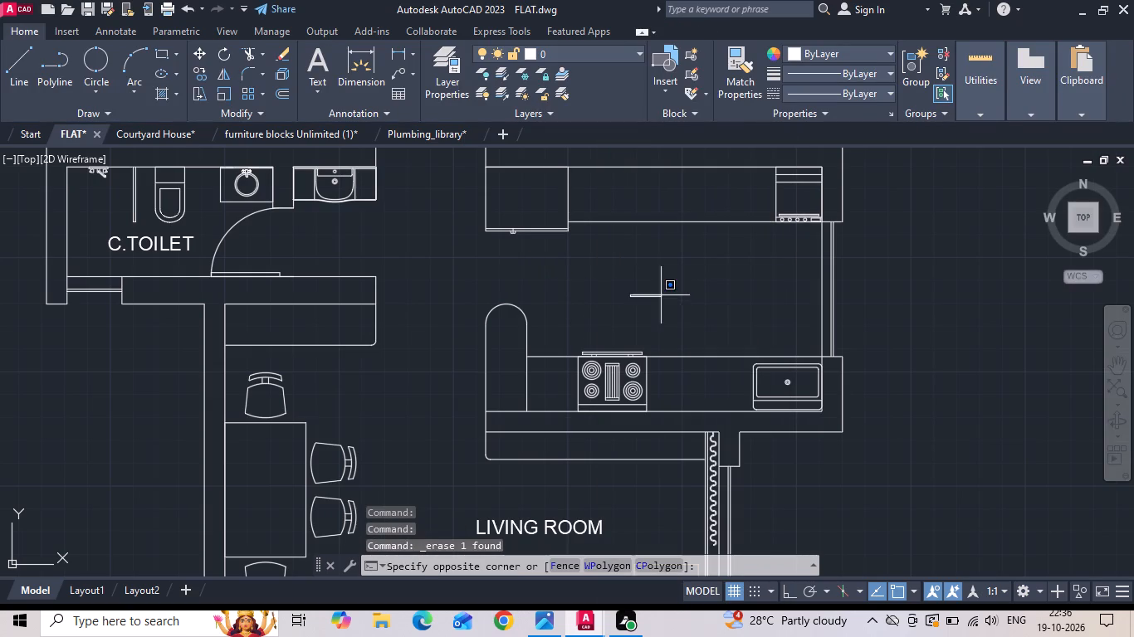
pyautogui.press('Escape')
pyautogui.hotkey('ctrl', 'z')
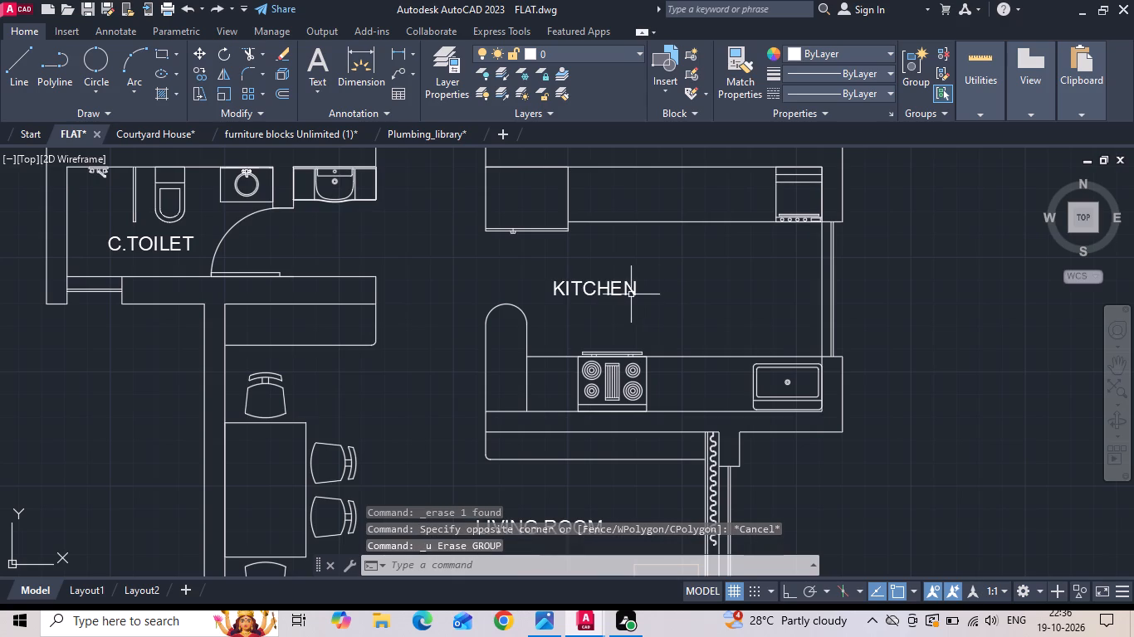
# Move the KITCHEN label sideways so it sits more centrally in the open kitchen floor above the stove and sink counter.
pyautogui.click(631, 294)
pyautogui.rightClick(631, 294)
pyautogui.click(660, 295)
pyautogui.moveTo(663, 309); pyautogui.dragTo(687, 311)
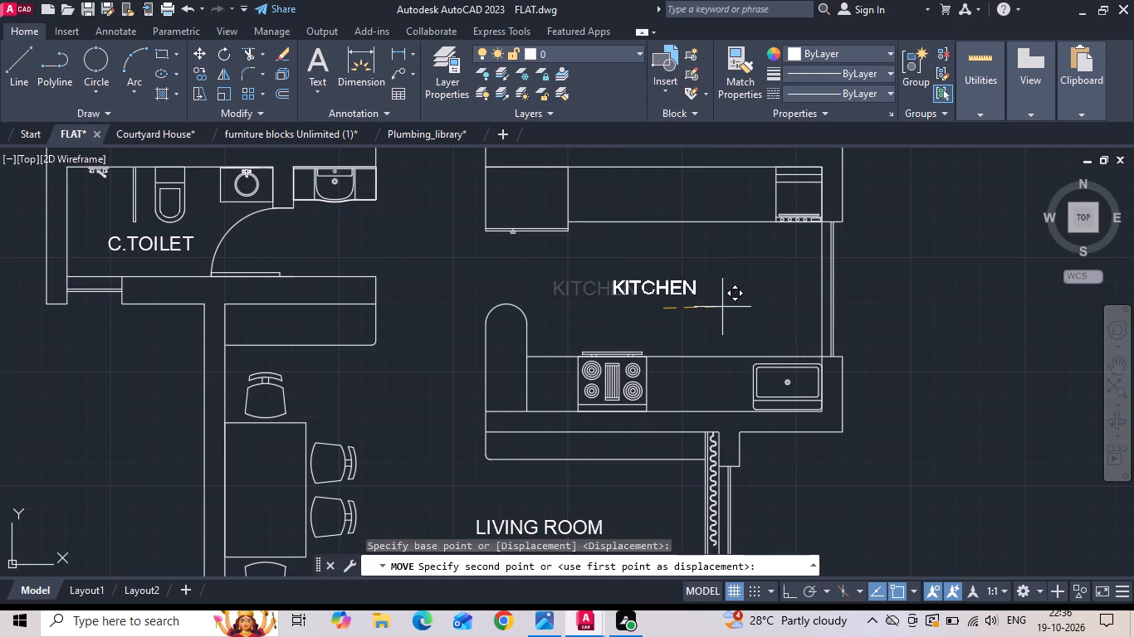
pyautogui.click(752, 308)
# Copy the KITCHEN label onto the dining table.
pyautogui.click(724, 299)
pyautogui.click(699, 280)
pyautogui.rightClick(699, 280)
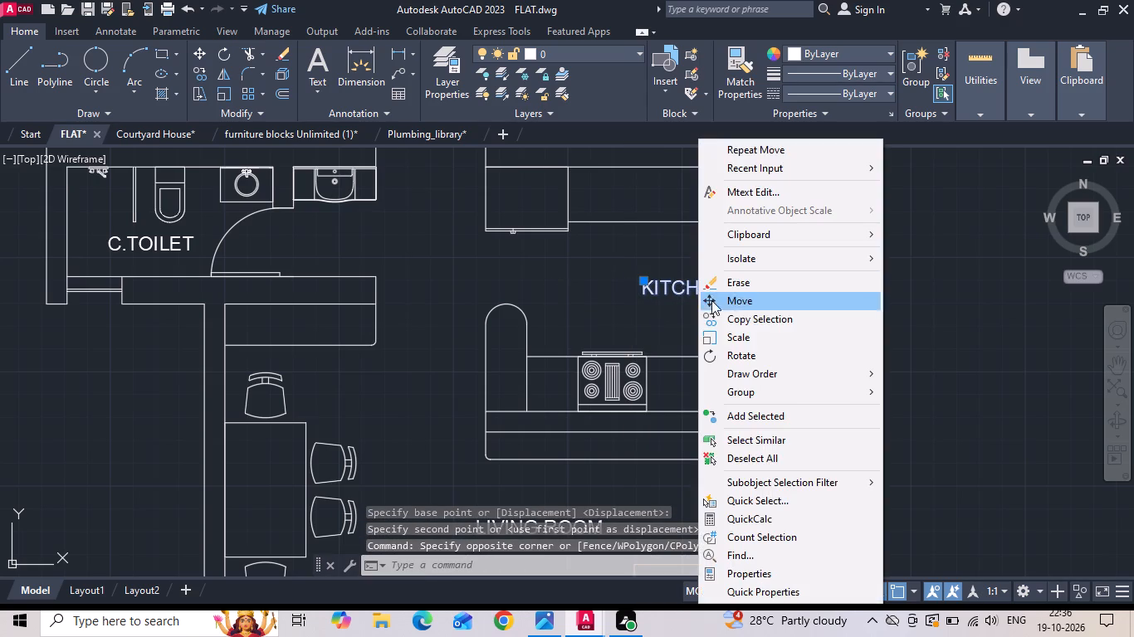
pyautogui.click(720, 318)
pyautogui.moveTo(709, 295); pyautogui.dragTo(573, 334)
pyautogui.moveTo(349, 384); pyautogui.dragTo(595, 209, button='middle')
pyautogui.scroll(2, 483, 309)
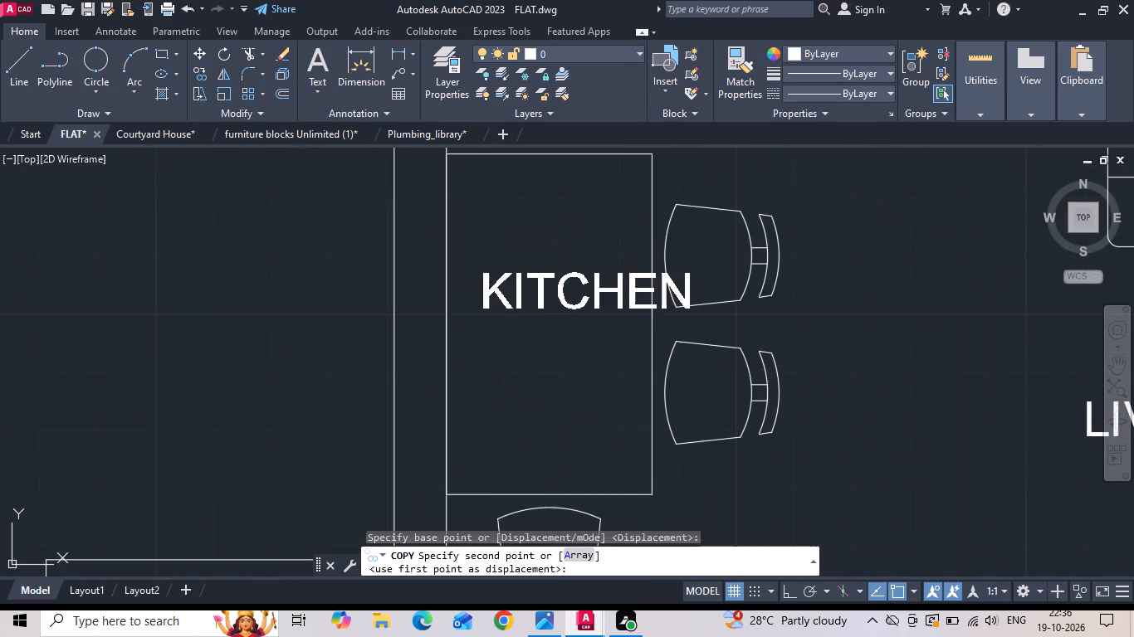
pyautogui.click(449, 351)
pyautogui.press('Escape')
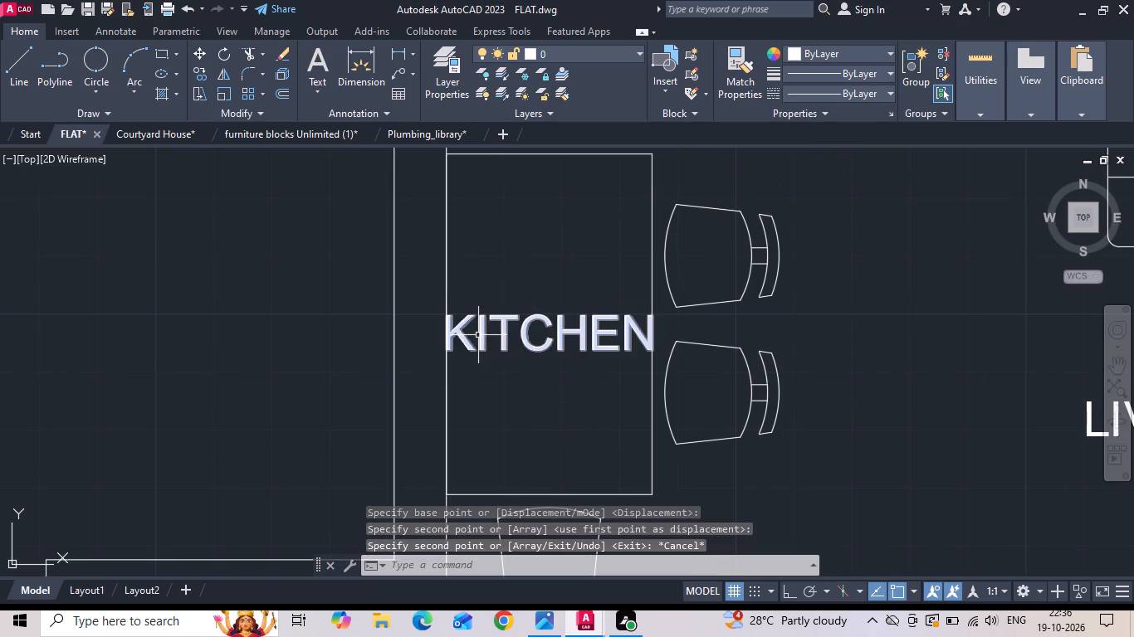
# Replace the text of the label copied onto the dining table with DINING.
pyautogui.doubleClick(480, 336)
pyautogui.moveTo(649, 340); pyautogui.dragTo(398, 320)
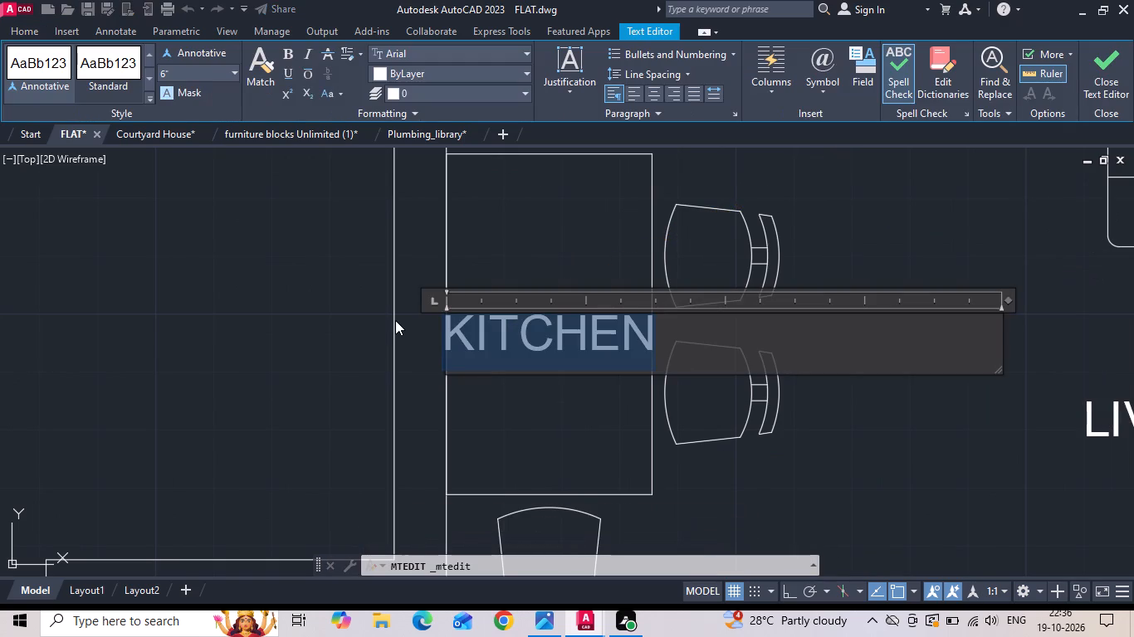
pyautogui.press('BackSpace')
pyautogui.write('DI ING')
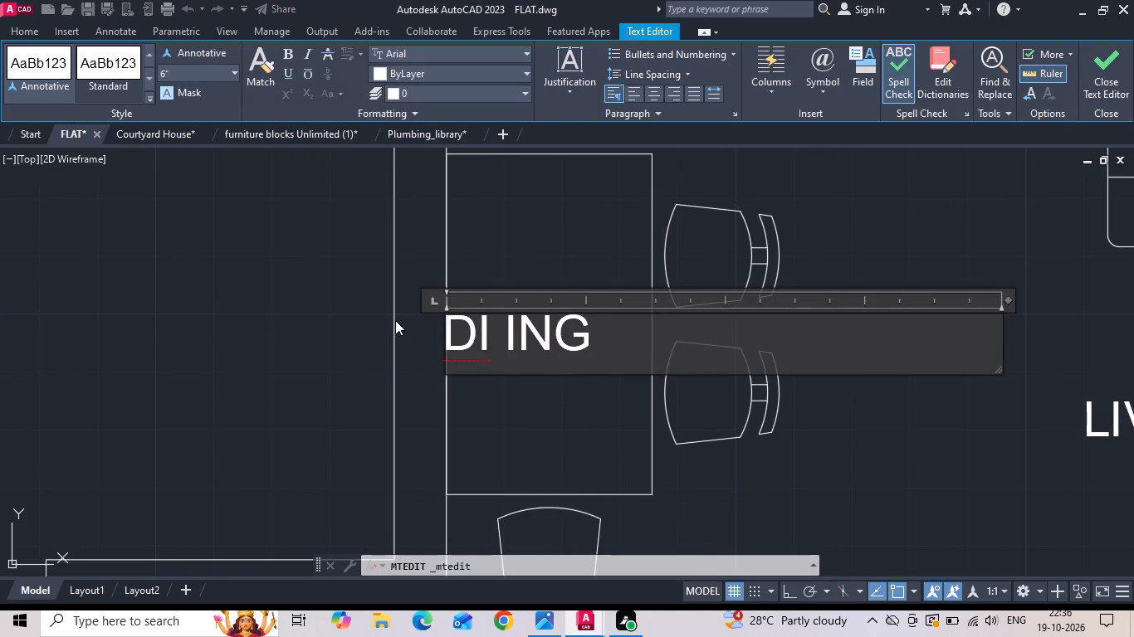
pyautogui.press('BackSpace')
pyautogui.press('BackSpace')
pyautogui.press('BackSpace')
pyautogui.write('NING')
pyautogui.press('BackSpace')
pyautogui.press('BackSpace')
pyautogui.press('BackSpace')
pyautogui.press('BackSpace')
pyautogui.press('BackSpace')
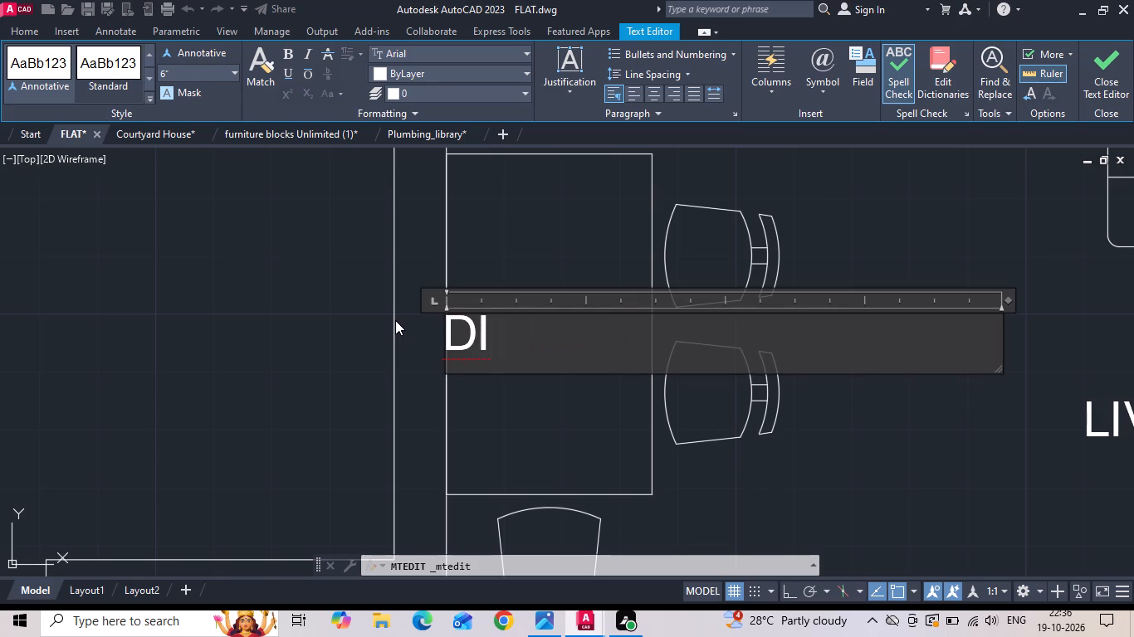
pyautogui.write('NING')
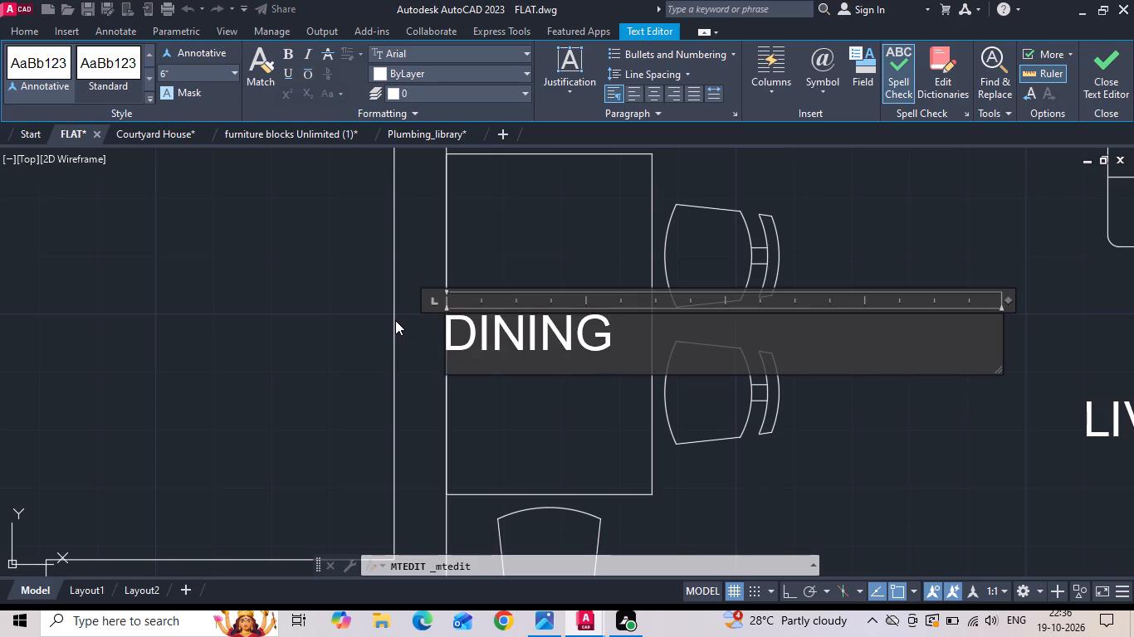
pyautogui.click(553, 256)
# Move the DINING label slightly so it is centred on the dining table.
pyautogui.click(534, 343)
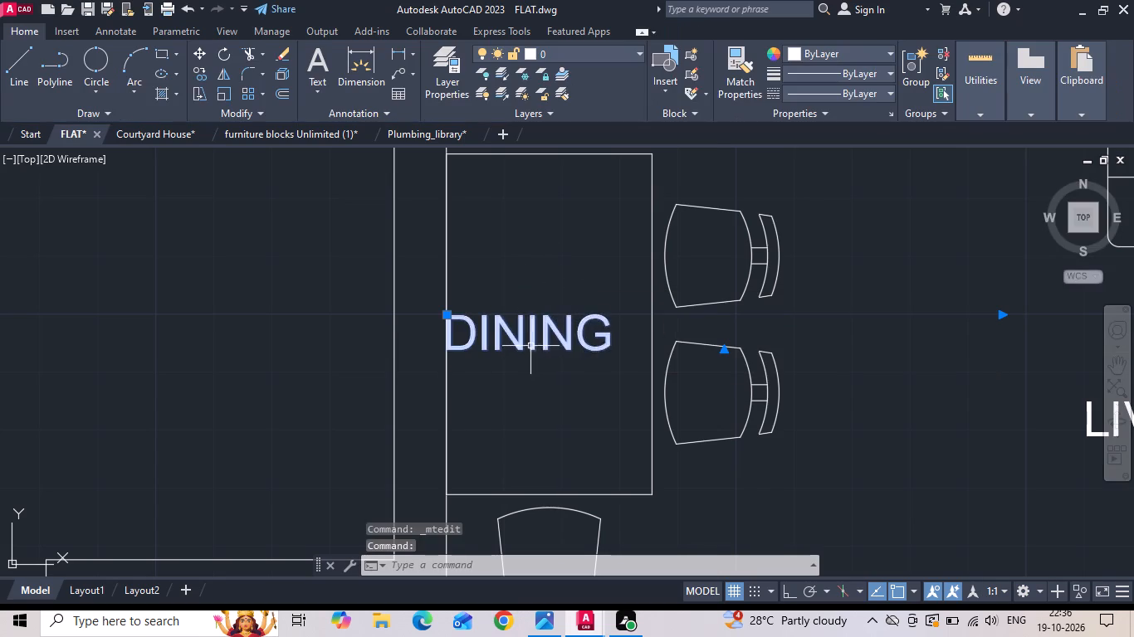
pyautogui.rightClick(530, 347)
pyautogui.click(568, 303)
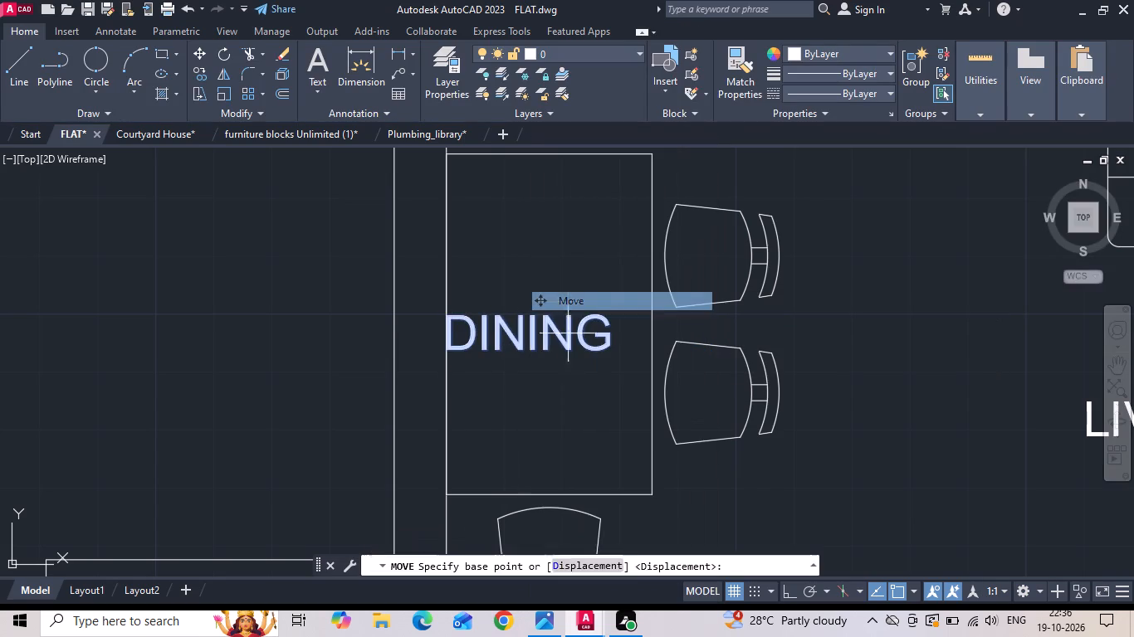
pyautogui.click(536, 411)
pyautogui.click(552, 395)
# Hatch the walls along the master bedroom's outer side, common toilet, dining, entrance, living room and kitchen's lower side with ANSI32, colour 99,100,102.
pyautogui.scroll(-3, 550, 330)
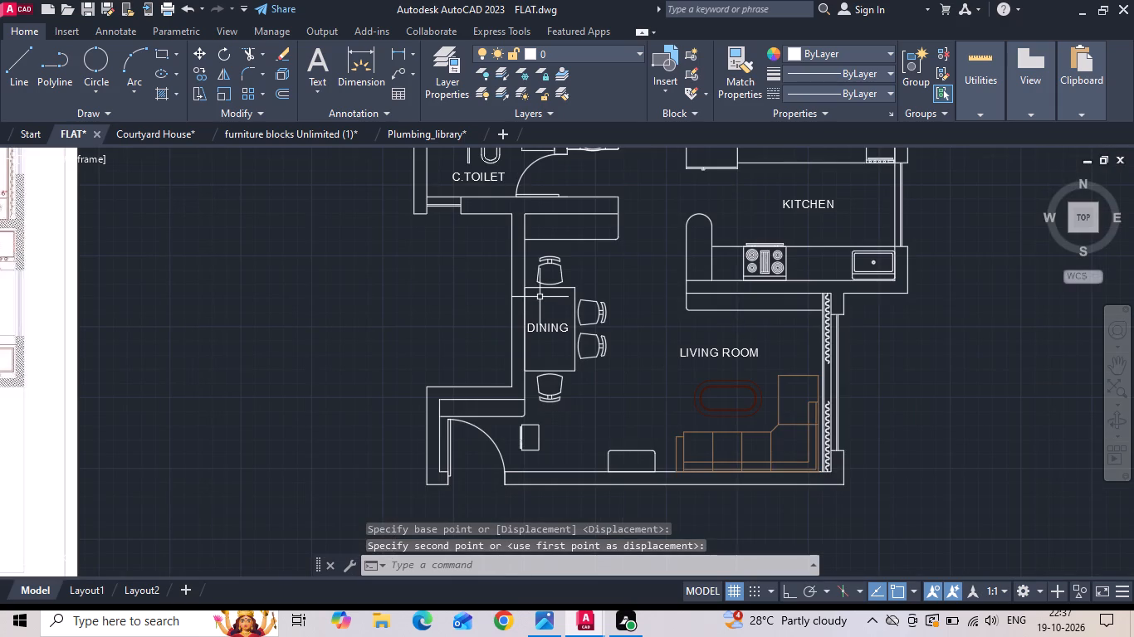
pyautogui.scroll(-2, 549, 310)
pyautogui.write('H')
pyautogui.press('space')
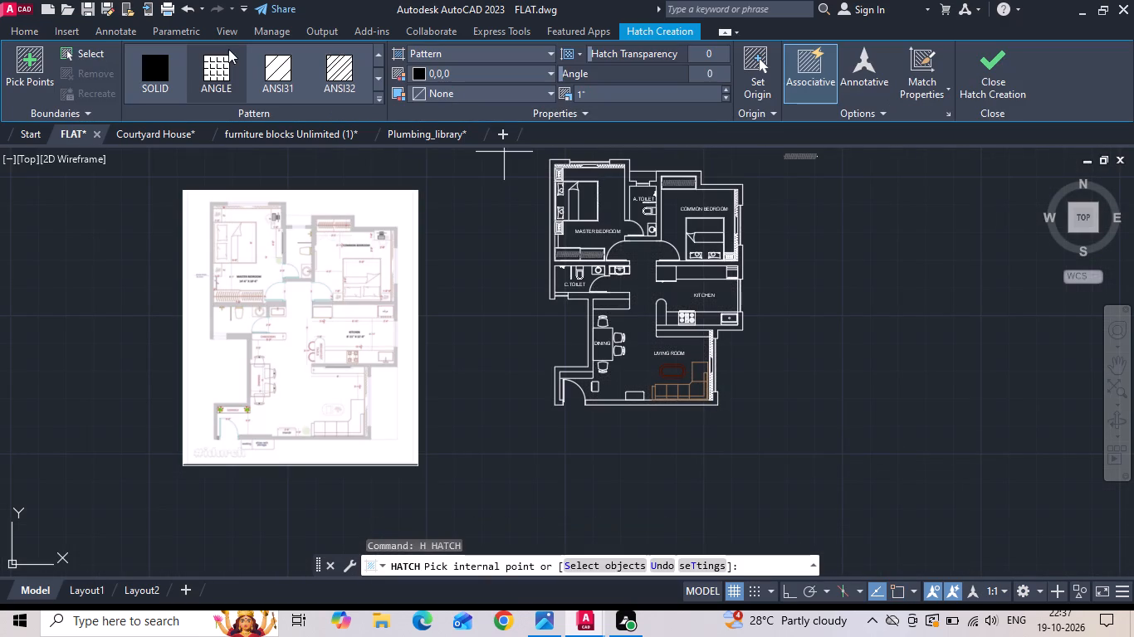
pyautogui.click(155, 87)
pyautogui.click(342, 74)
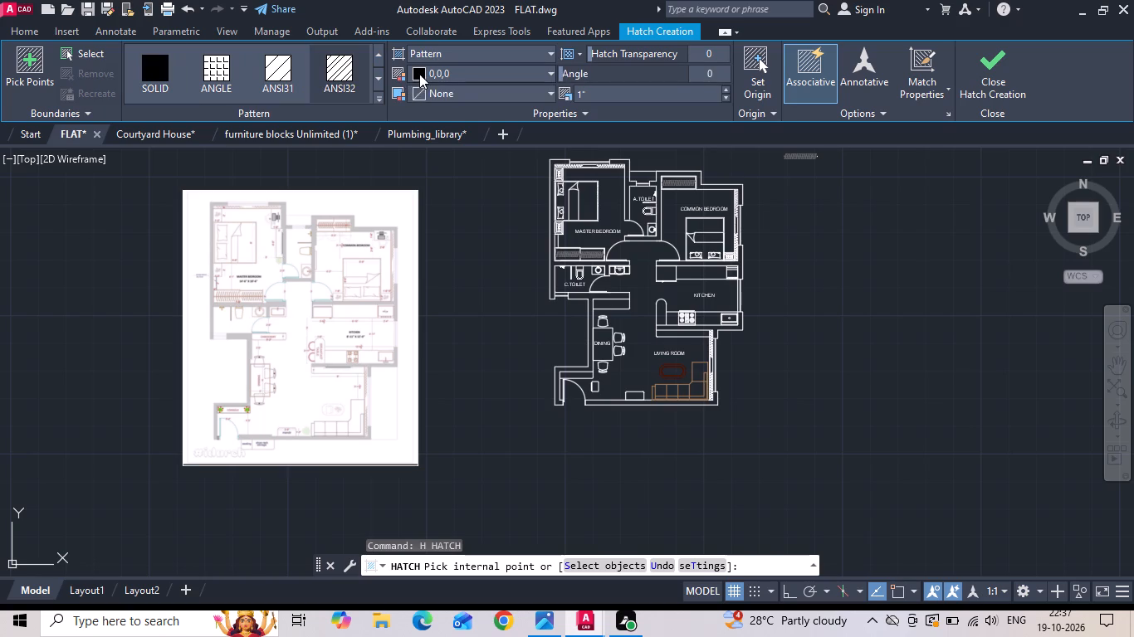
pyautogui.click(419, 72)
pyautogui.click(420, 160)
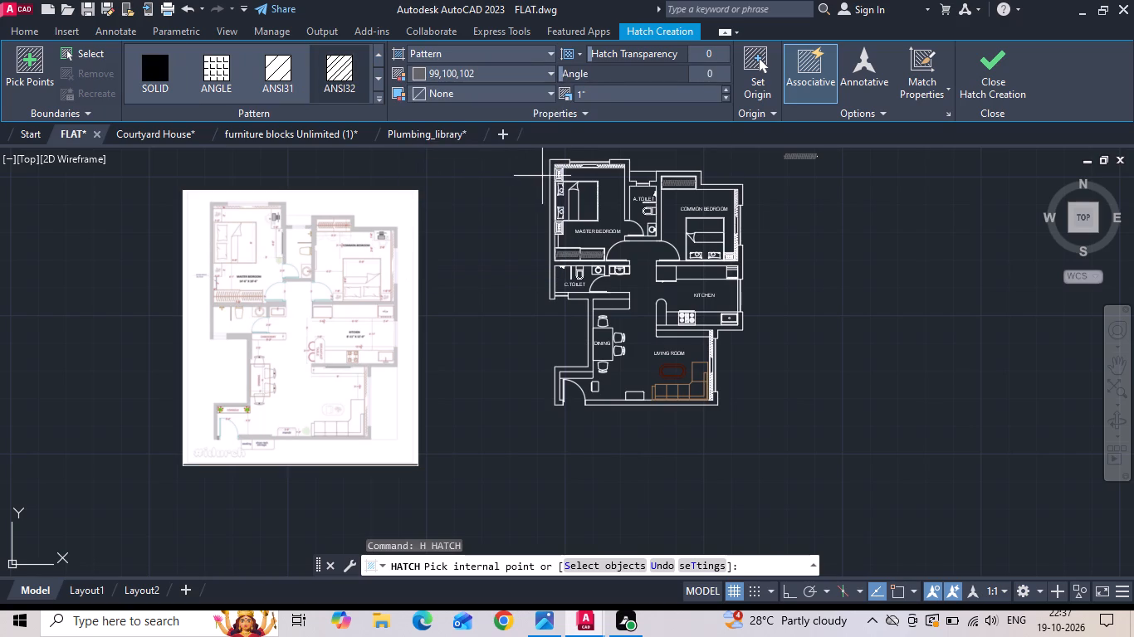
pyautogui.click(550, 173)
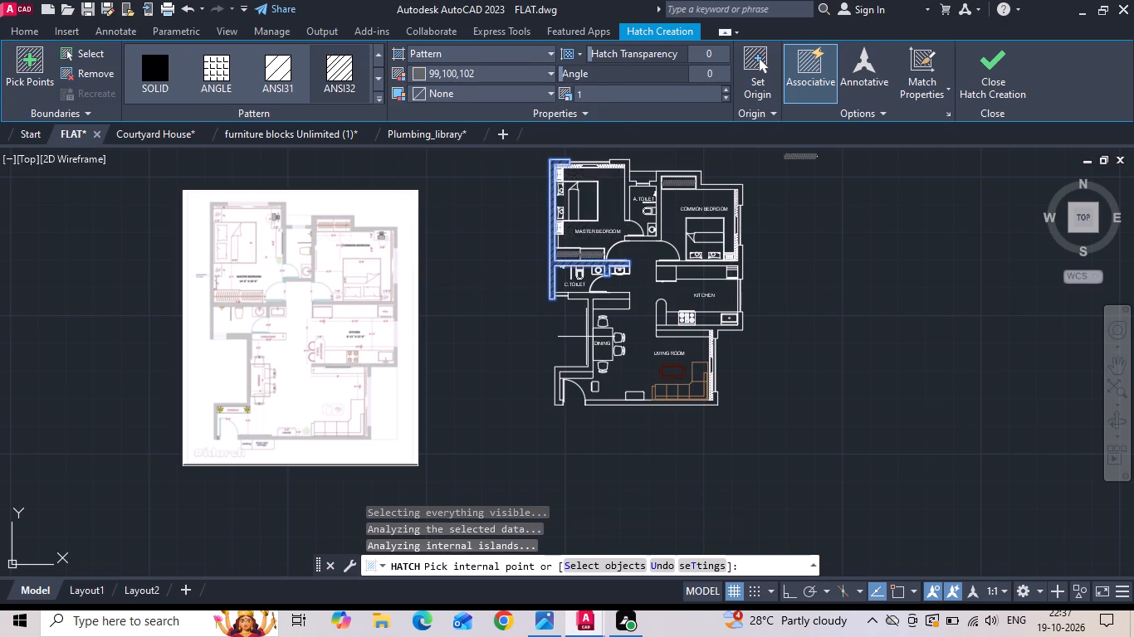
pyautogui.scroll(1, 586, 337)
pyautogui.click(594, 280)
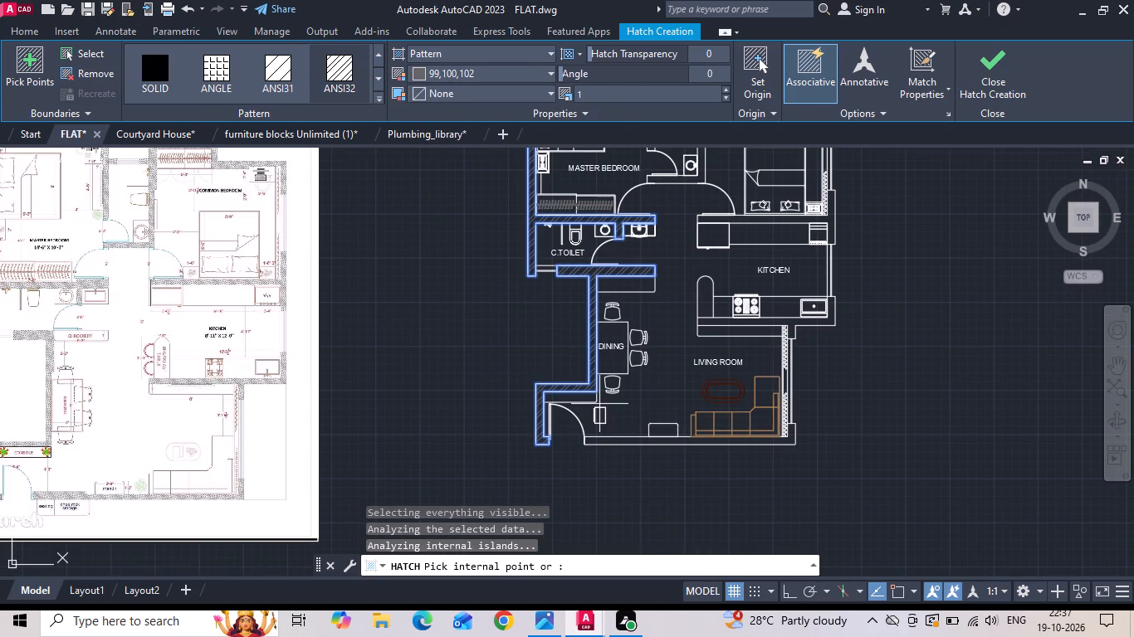
pyautogui.click(612, 439)
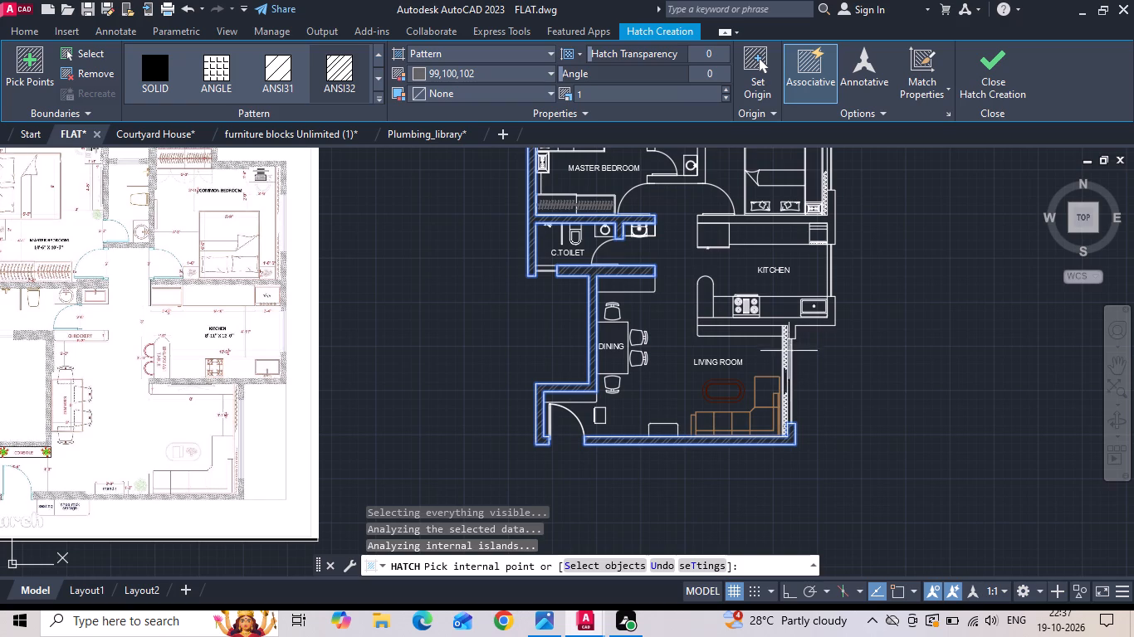
pyautogui.click(793, 323)
# Extend the same hatch to the remaining walls around the common bedroom, attached toilet and master bedroom, including the bedroom–kitchen wall.
pyautogui.click(791, 215)
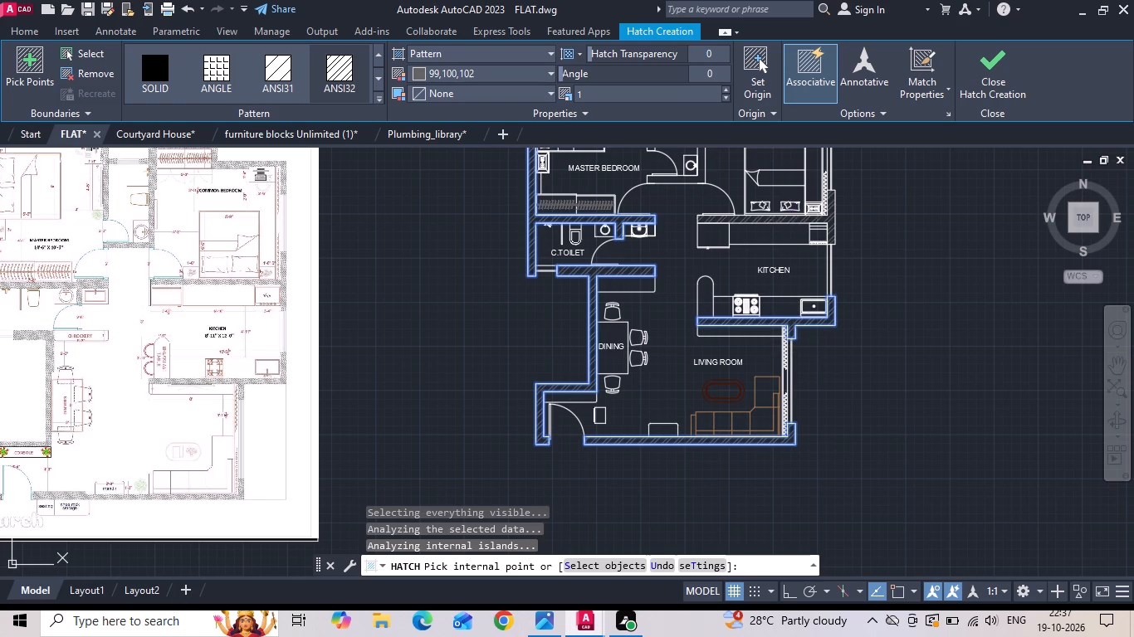
pyautogui.moveTo(774, 226); pyautogui.dragTo(702, 396, button='middle')
pyautogui.click(679, 228)
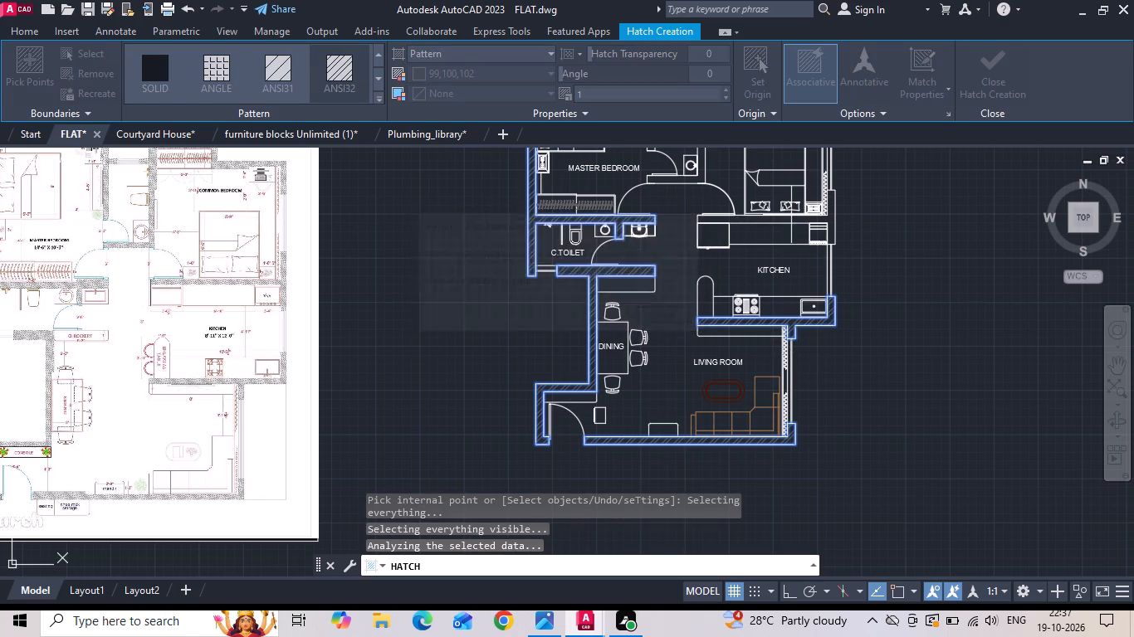
pyautogui.moveTo(688, 302); pyautogui.dragTo(569, 499, button='middle')
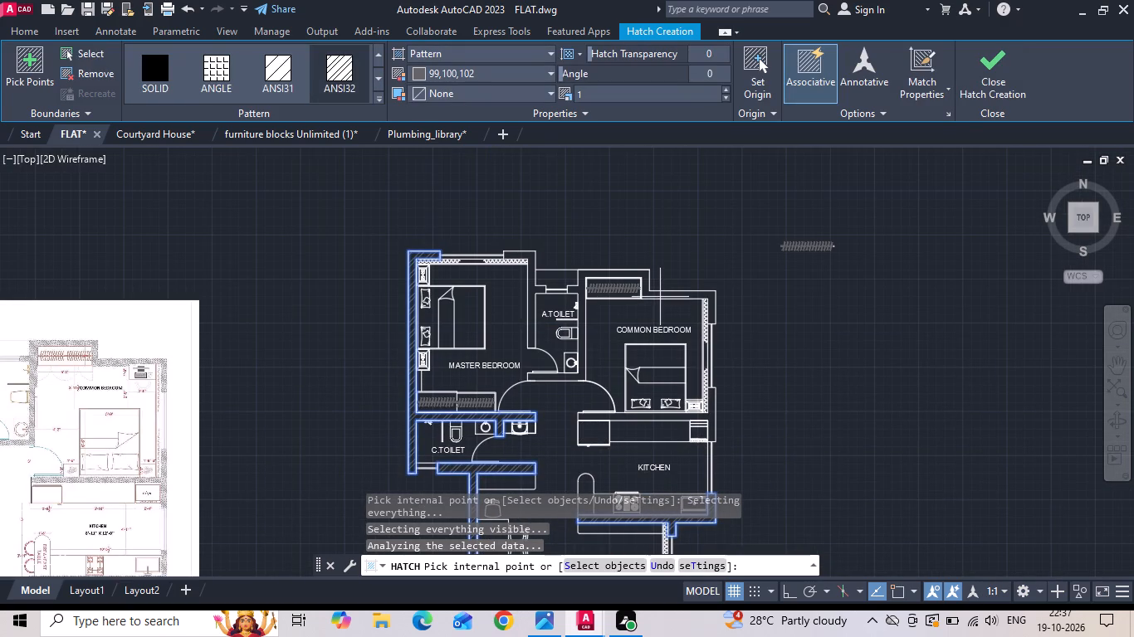
pyautogui.click(660, 296)
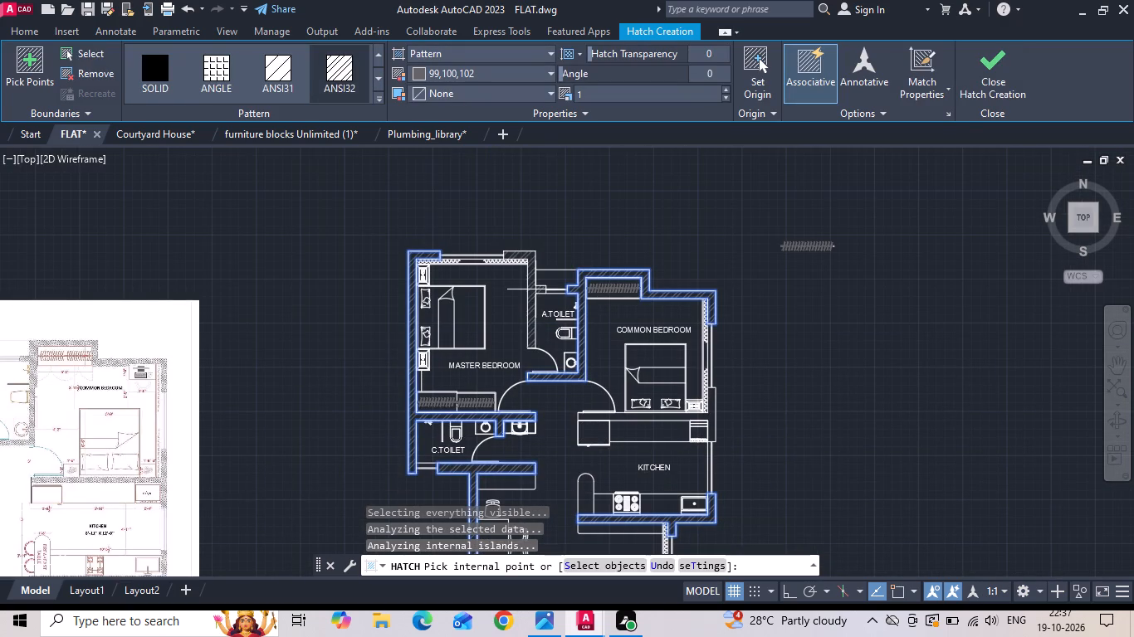
pyautogui.click(535, 289)
pyautogui.click(613, 416)
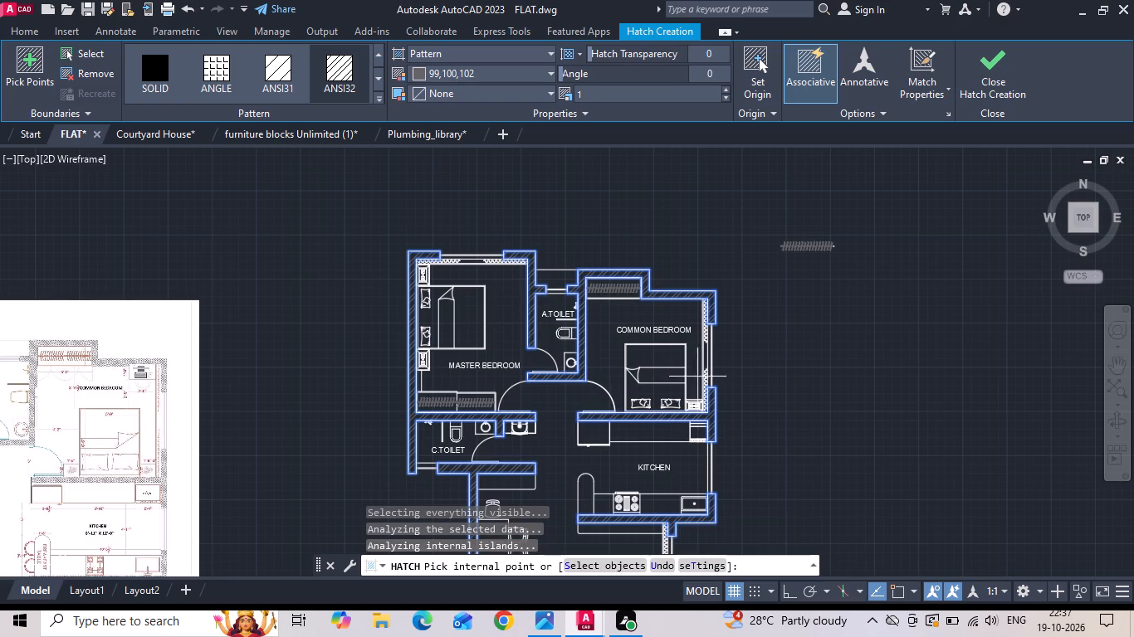
pyautogui.press('space')
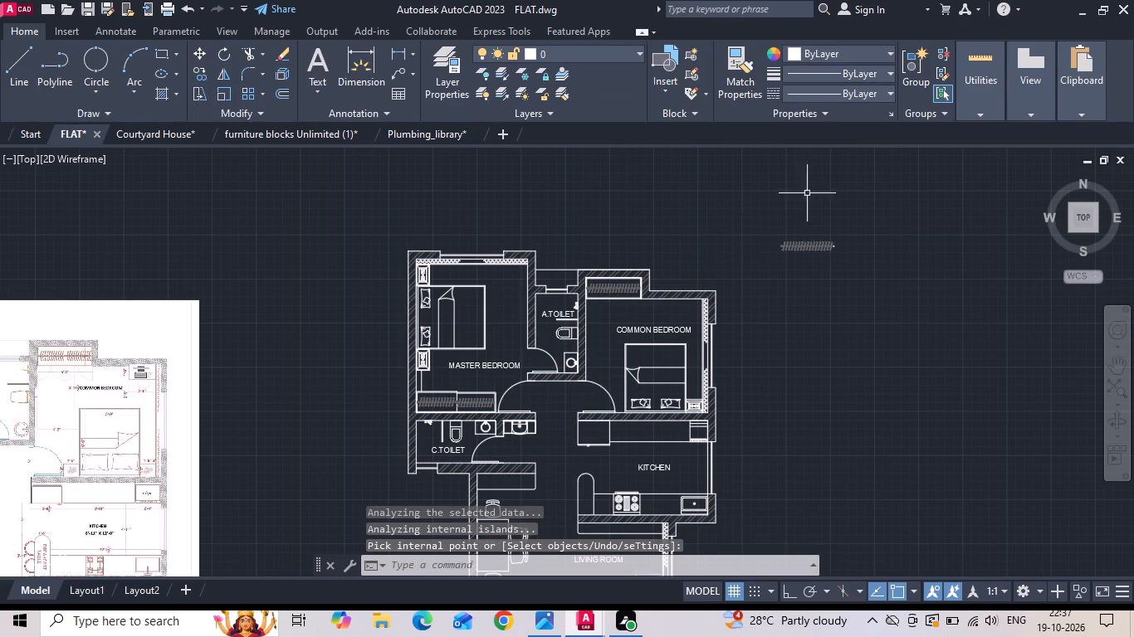
# Delete the stray row of hatch-like linework lying outside the plan near the common bedroom.
pyautogui.moveTo(857, 221); pyautogui.dragTo(827, 278)
pyautogui.click(750, 334)
pyautogui.press('Delete')
# Delete the reference floor plan image beside the drawing.
pyautogui.scroll(-2, 716, 267)
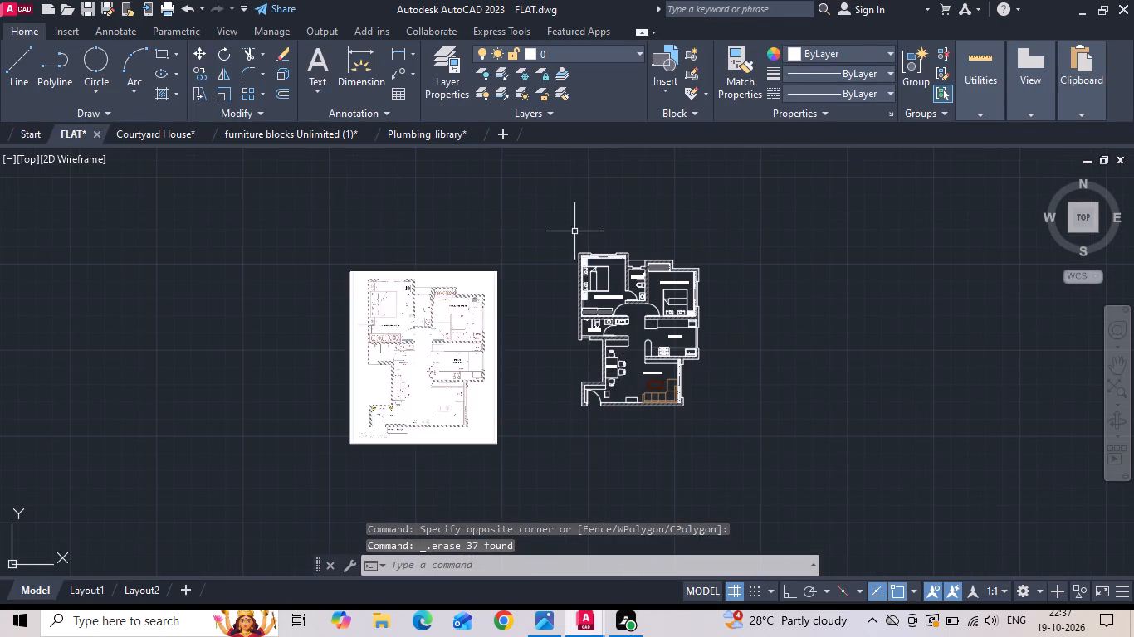
pyautogui.moveTo(533, 252); pyautogui.dragTo(444, 373)
pyautogui.click(387, 426)
pyautogui.press('Delete')
# Save the FLAT drawing.
pyautogui.hotkey('ctrl', 's')
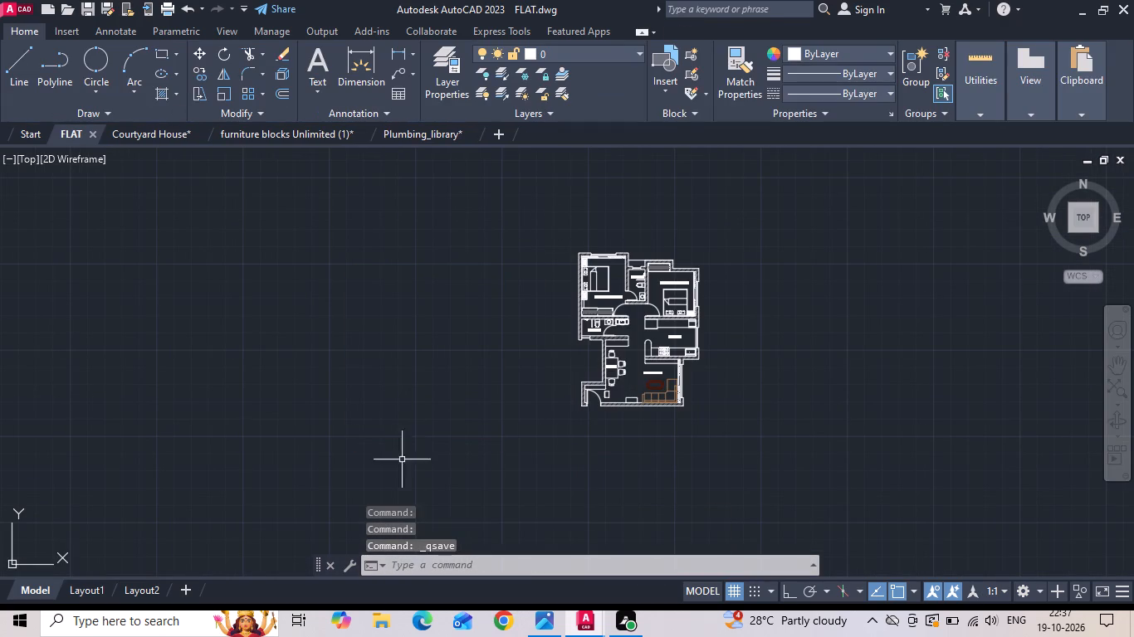
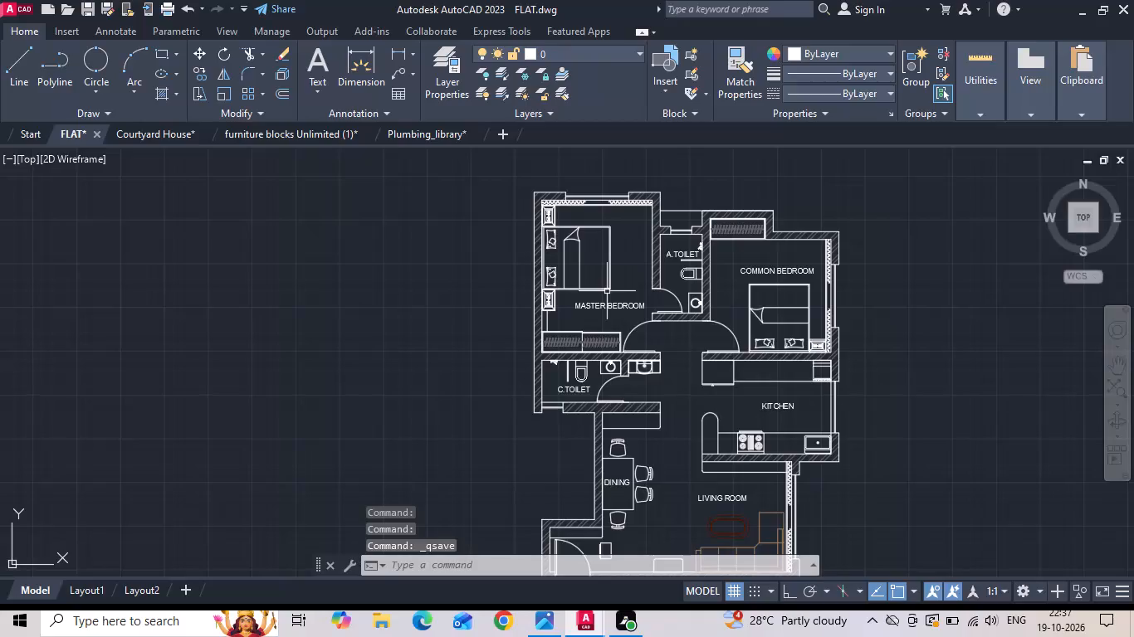
# Set the colour of the two glazing lines in the master bedroom window to blue.
pyautogui.scroll(4, 598, 191)
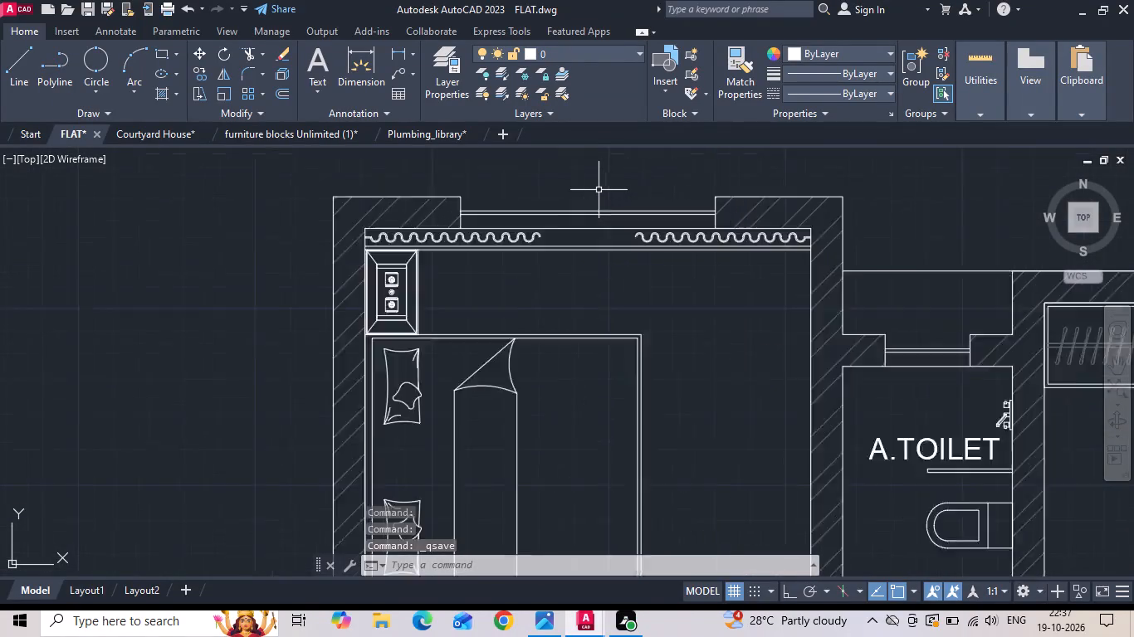
pyautogui.moveTo(599, 200); pyautogui.dragTo(584, 237)
pyautogui.click(562, 234)
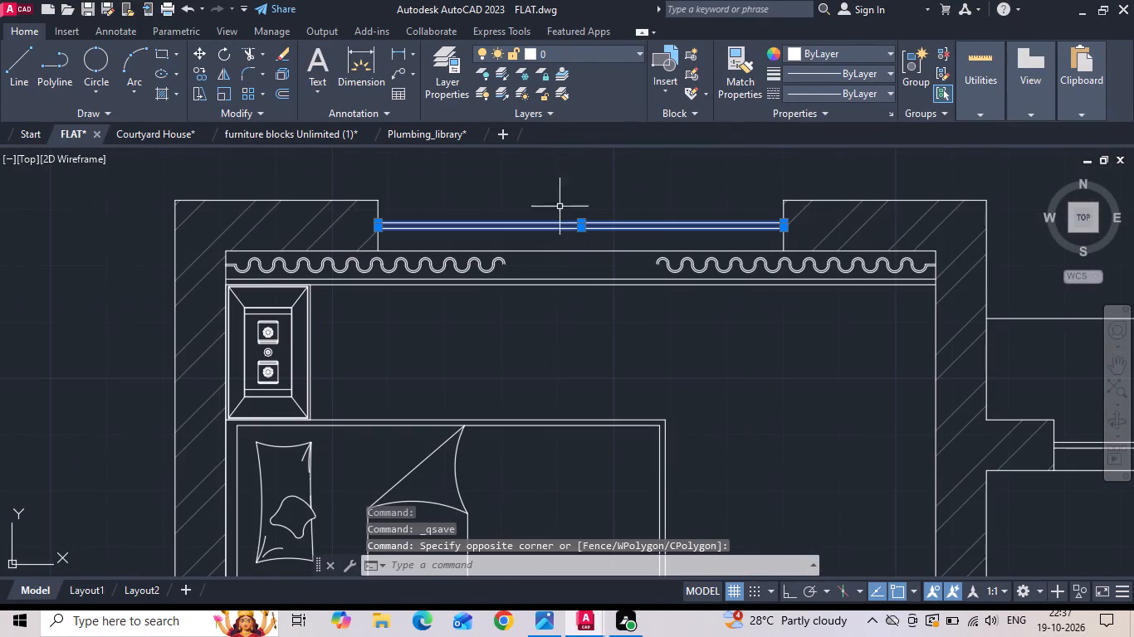
pyautogui.click(794, 54)
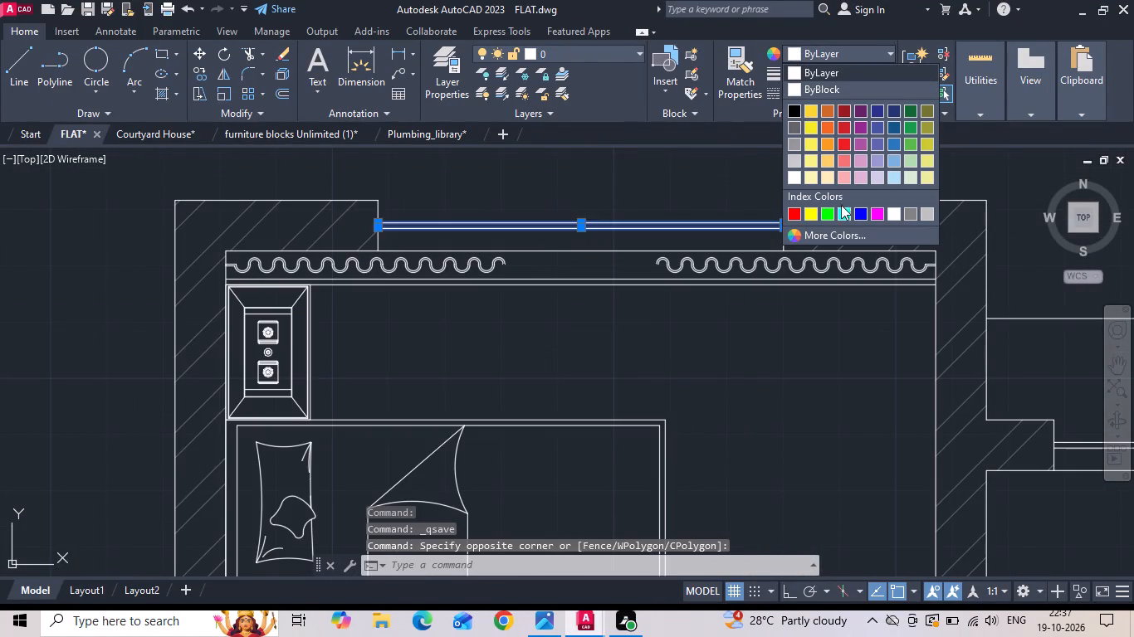
pyautogui.click(860, 216)
pyautogui.press('Escape')
# Match the properties of the blue master bedroom glazing onto the attached toilet and common bedroom window lines.
pyautogui.click(747, 78)
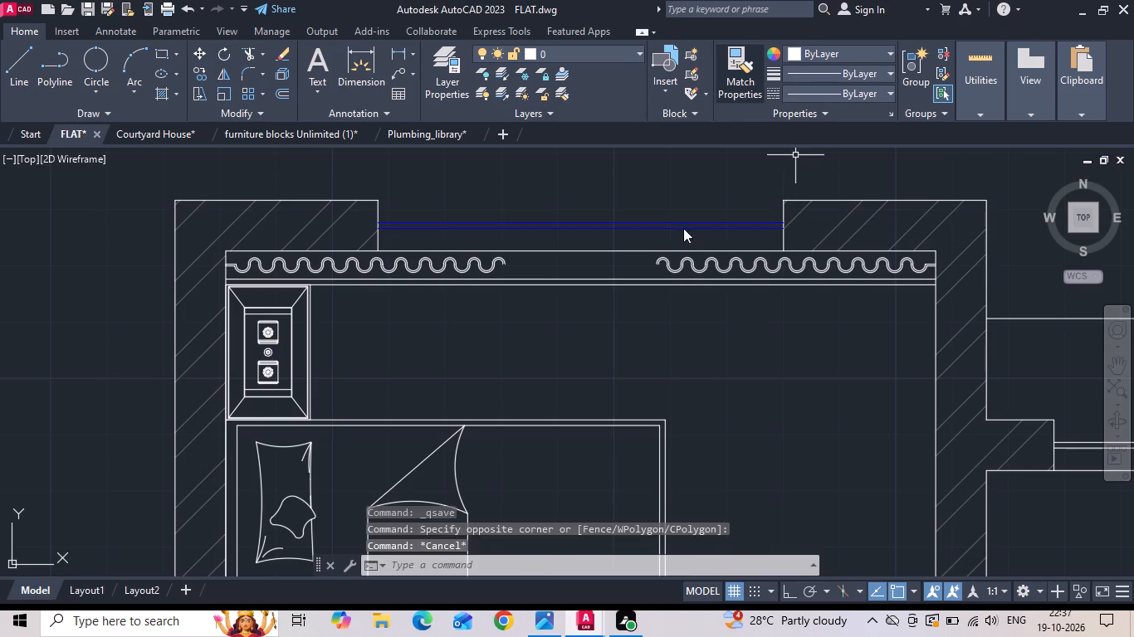
pyautogui.click(678, 228)
pyautogui.scroll(-2, 506, 199)
pyautogui.scroll(2, 750, 293)
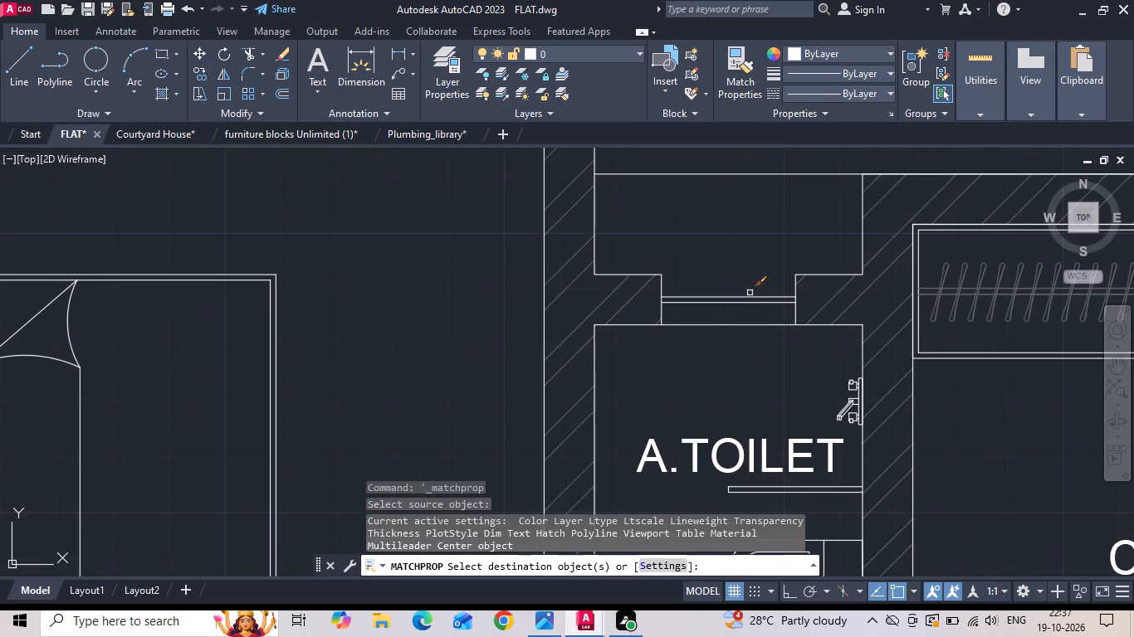
pyautogui.moveTo(749, 293); pyautogui.dragTo(731, 310)
pyautogui.click(718, 318)
pyautogui.scroll(-3, 657, 221)
pyautogui.scroll(3, 911, 389)
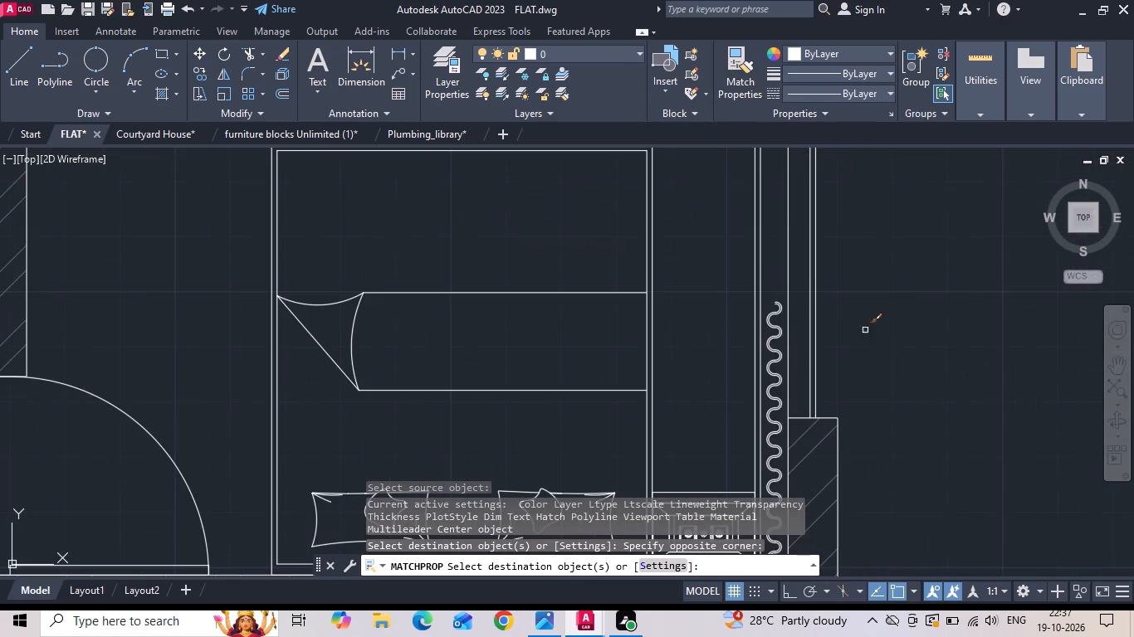
pyautogui.click(813, 293)
pyautogui.click(817, 227)
# Match the same blue properties onto the kitchen, living room and common toilet window lines.
pyautogui.scroll(-3, 867, 177)
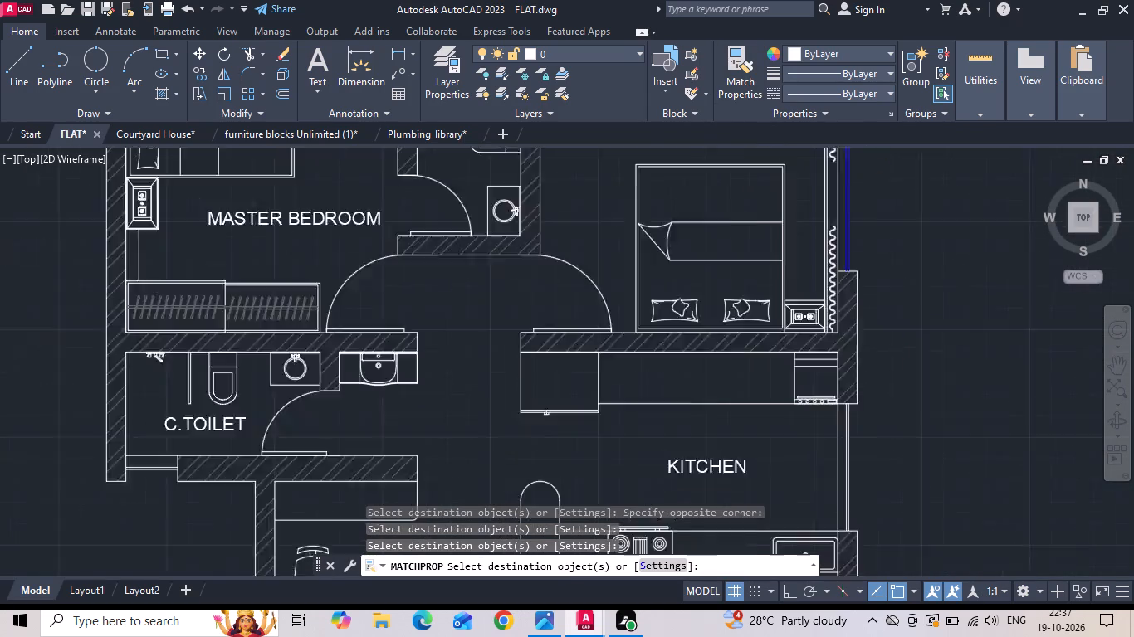
pyautogui.scroll(3, 863, 376)
pyautogui.click(851, 344)
pyautogui.click(829, 372)
pyautogui.scroll(-3, 913, 251)
pyautogui.scroll(4, 821, 460)
pyautogui.moveTo(946, 279); pyautogui.dragTo(928, 314)
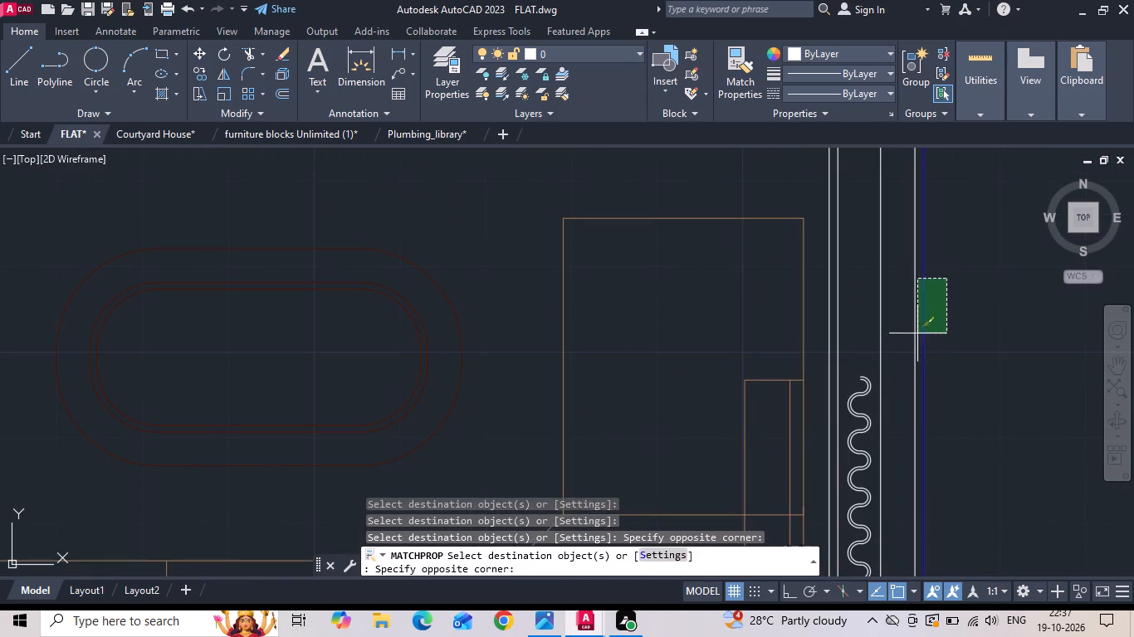
pyautogui.click(911, 347)
pyautogui.scroll(-4, 971, 255)
pyautogui.scroll(1, 614, 285)
pyautogui.moveTo(601, 377); pyautogui.dragTo(601, 448, button='middle')
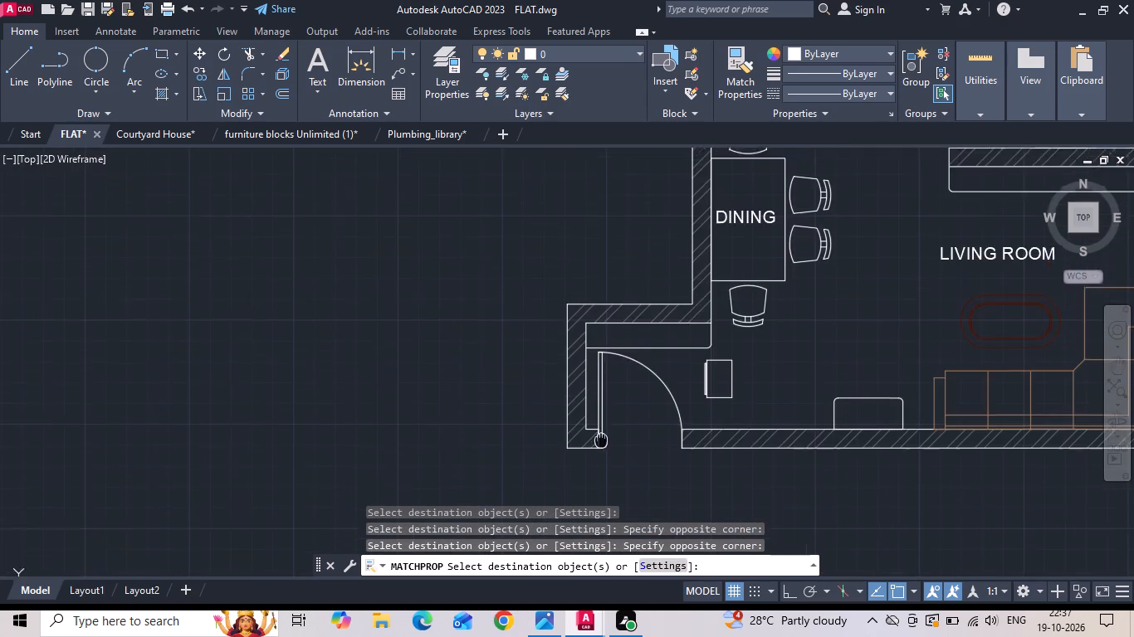
pyautogui.moveTo(601, 448); pyautogui.dragTo(601, 453, button='middle')
pyautogui.scroll(-1, 601, 458)
pyautogui.scroll(2, 598, 202)
pyautogui.moveTo(598, 200); pyautogui.dragTo(594, 243)
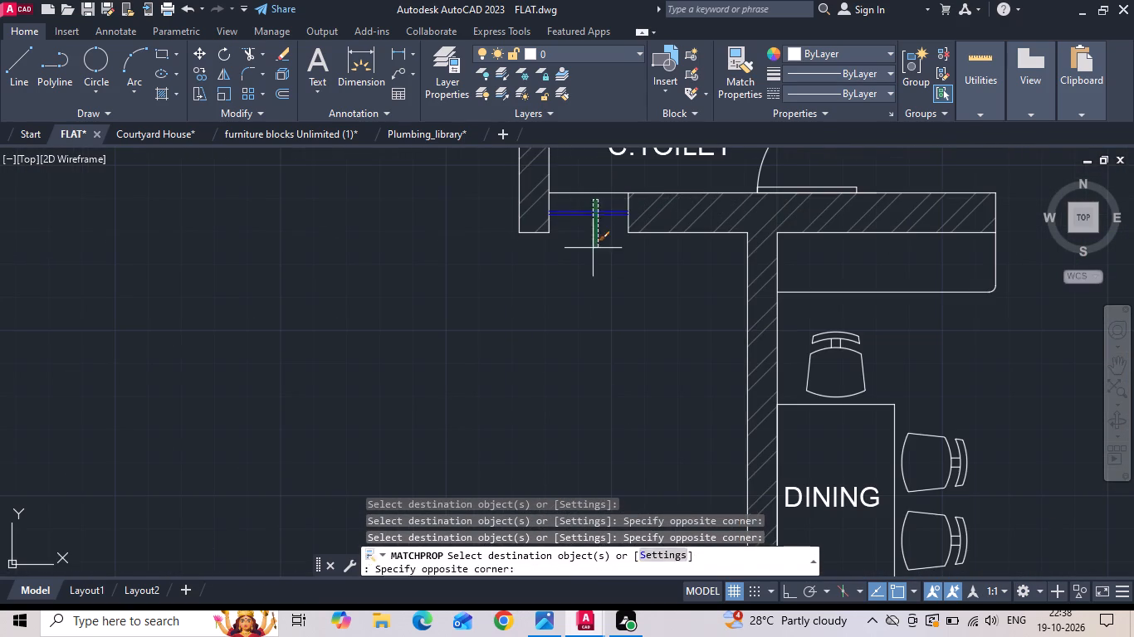
pyautogui.click(593, 248)
pyautogui.press('Escape')
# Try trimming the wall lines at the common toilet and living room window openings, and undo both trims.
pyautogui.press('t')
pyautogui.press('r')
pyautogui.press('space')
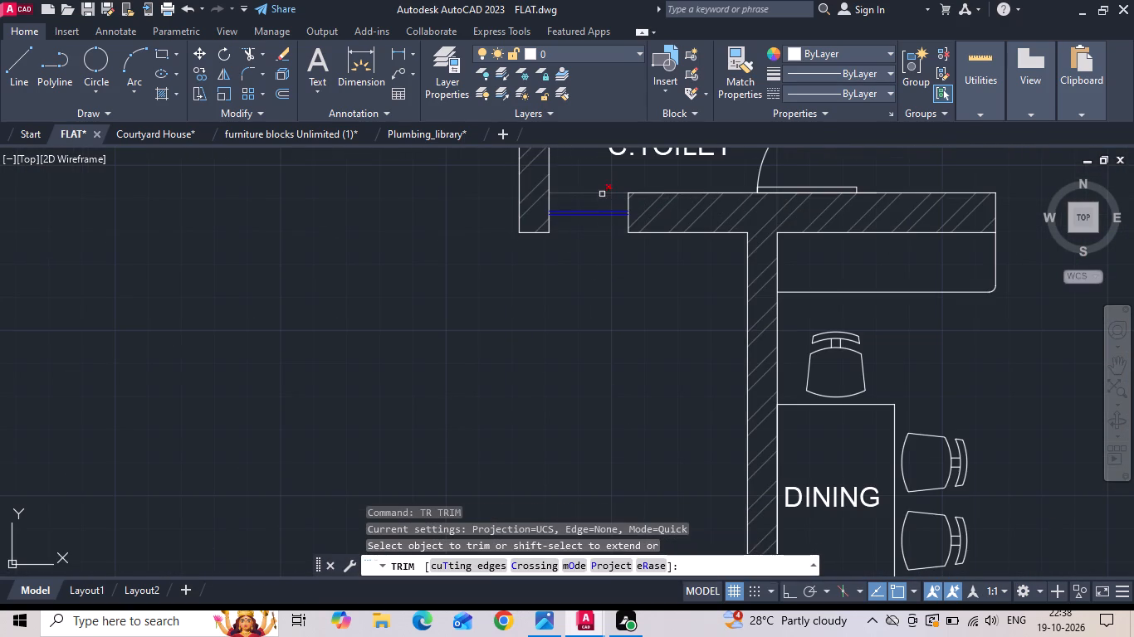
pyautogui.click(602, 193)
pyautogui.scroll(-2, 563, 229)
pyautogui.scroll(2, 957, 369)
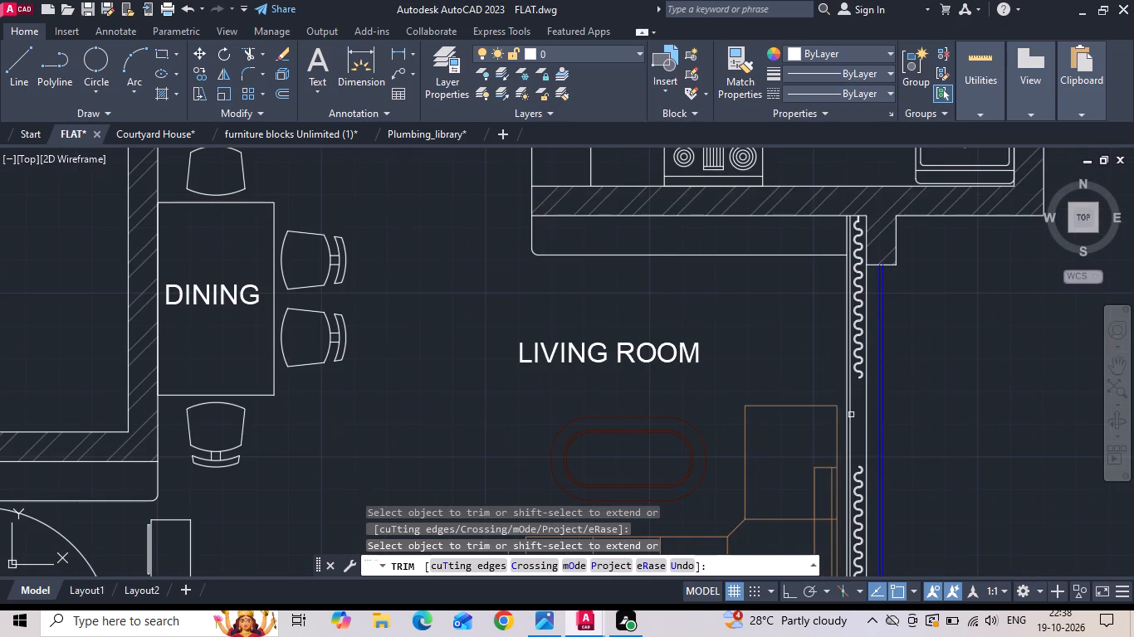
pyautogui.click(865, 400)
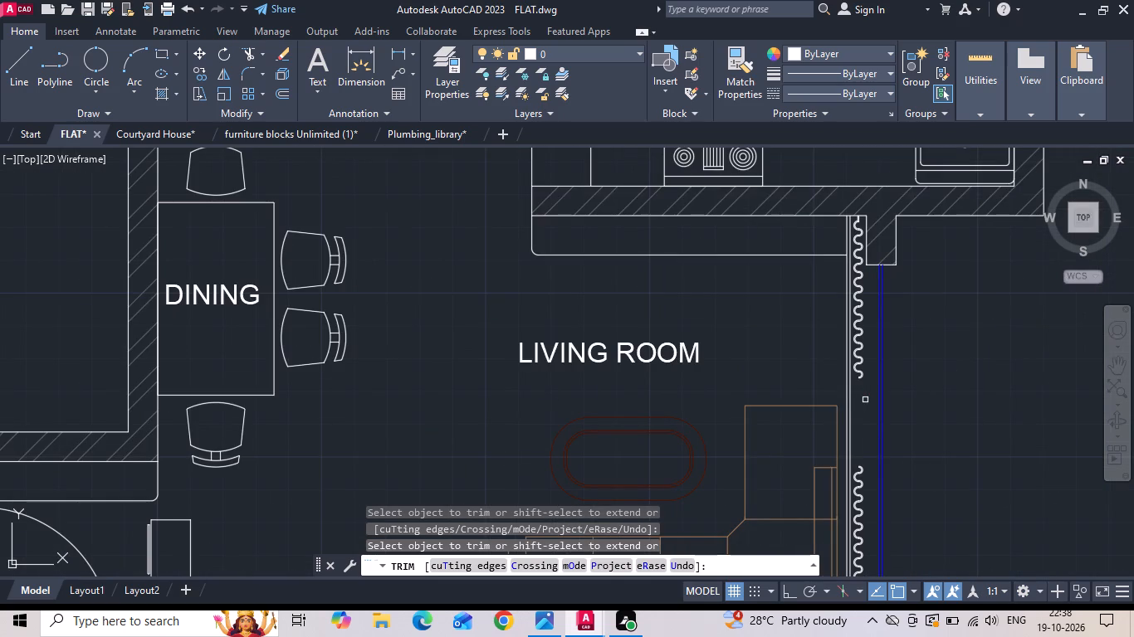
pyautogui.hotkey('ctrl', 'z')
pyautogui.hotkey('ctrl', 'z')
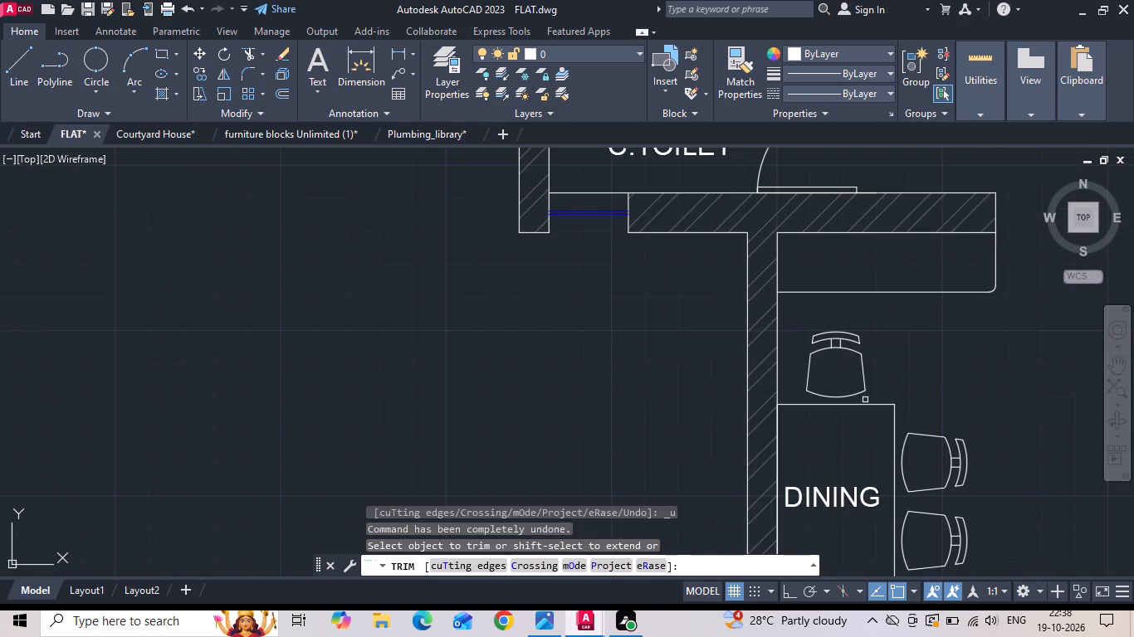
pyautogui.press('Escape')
# Extend the outer wall lines across the window openings of the common toilet, living room, kitchen, both bedrooms and attached toilet.
pyautogui.write('EX')
pyautogui.press('space')
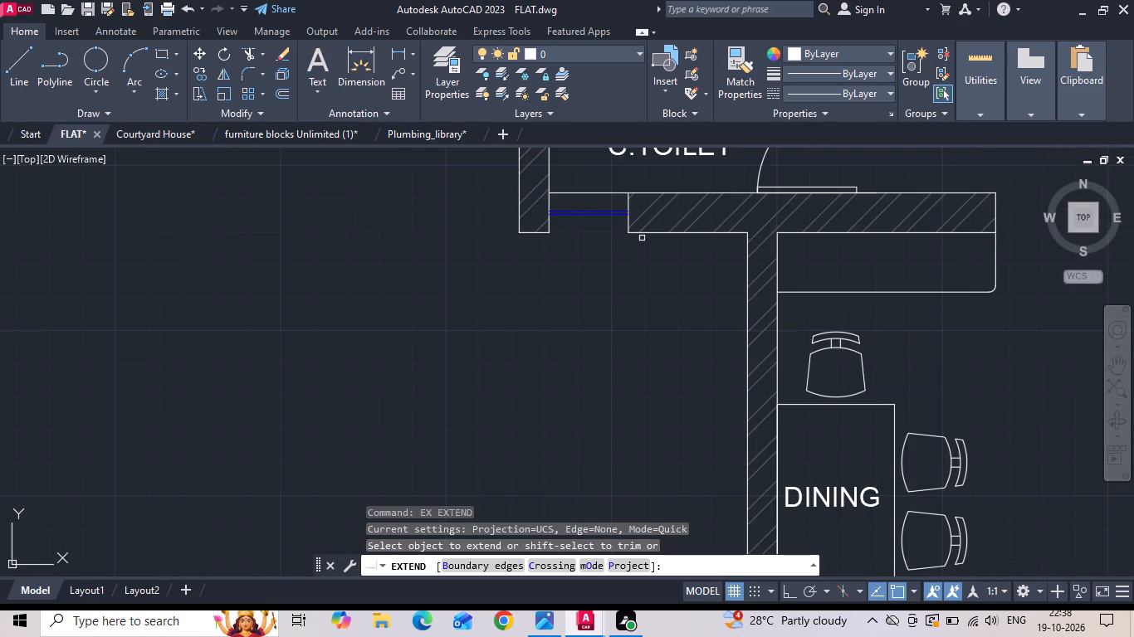
pyautogui.click(643, 233)
pyautogui.scroll(-3, 554, 258)
pyautogui.scroll(1, 775, 324)
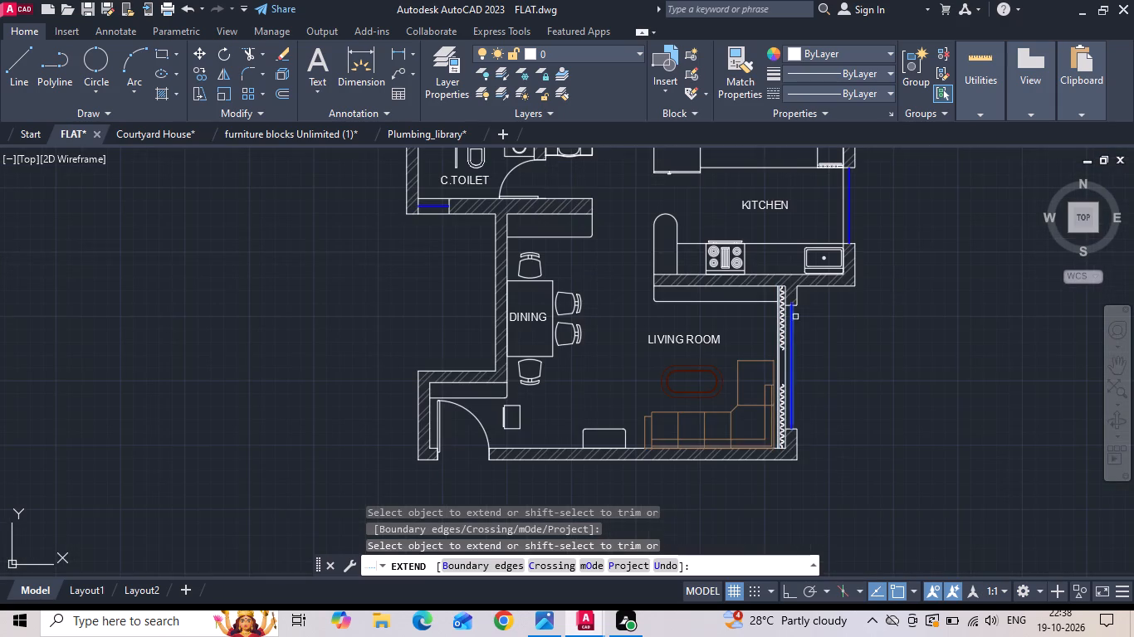
pyautogui.click(795, 298)
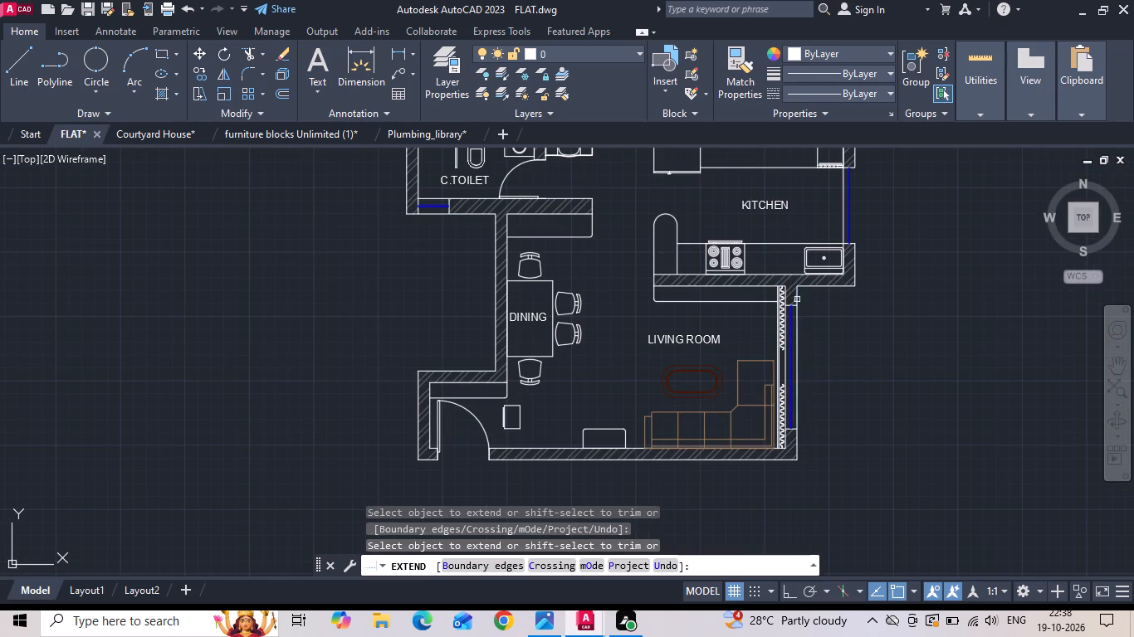
pyautogui.moveTo(825, 353); pyautogui.dragTo(791, 537, button='middle')
pyautogui.click(822, 338)
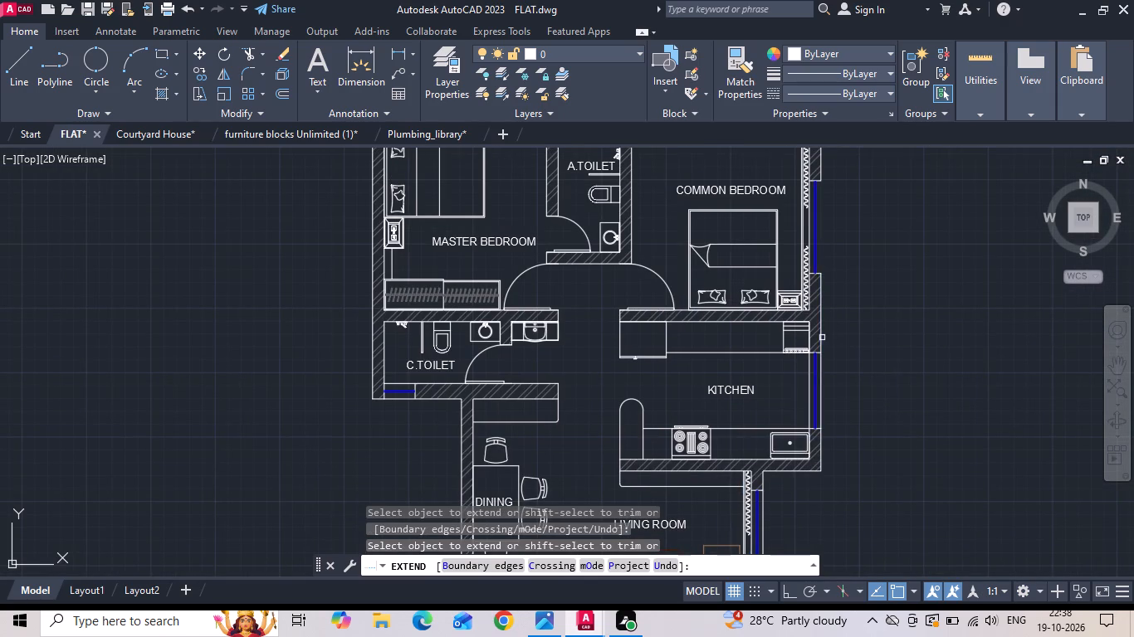
pyautogui.click(819, 281)
pyautogui.scroll(-2, 821, 406)
pyautogui.scroll(3, 675, 304)
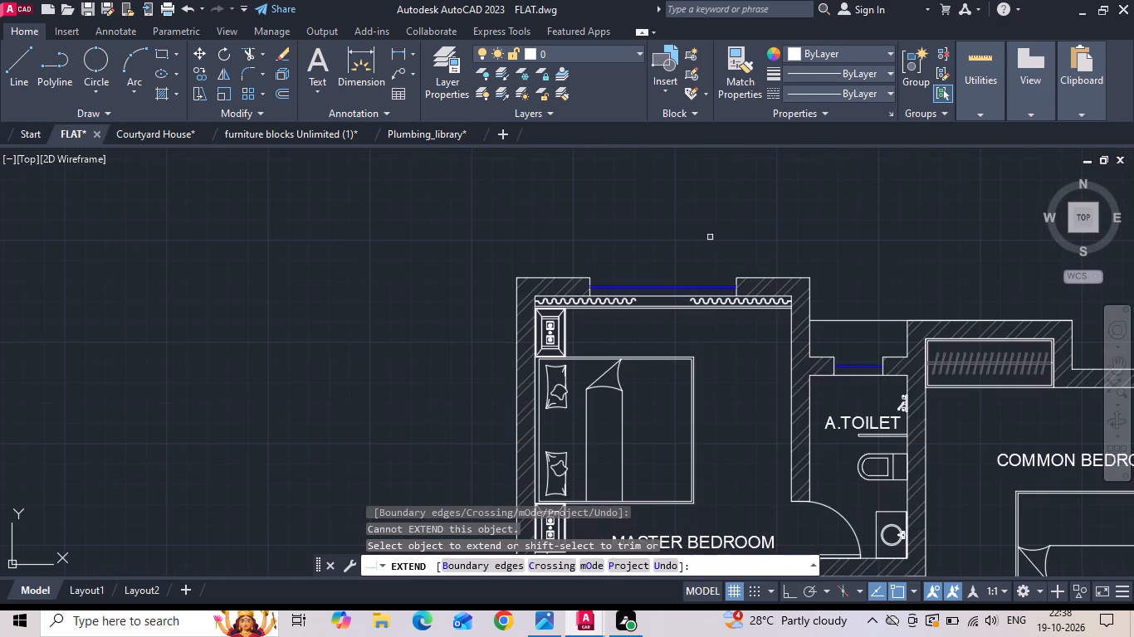
pyautogui.click(746, 277)
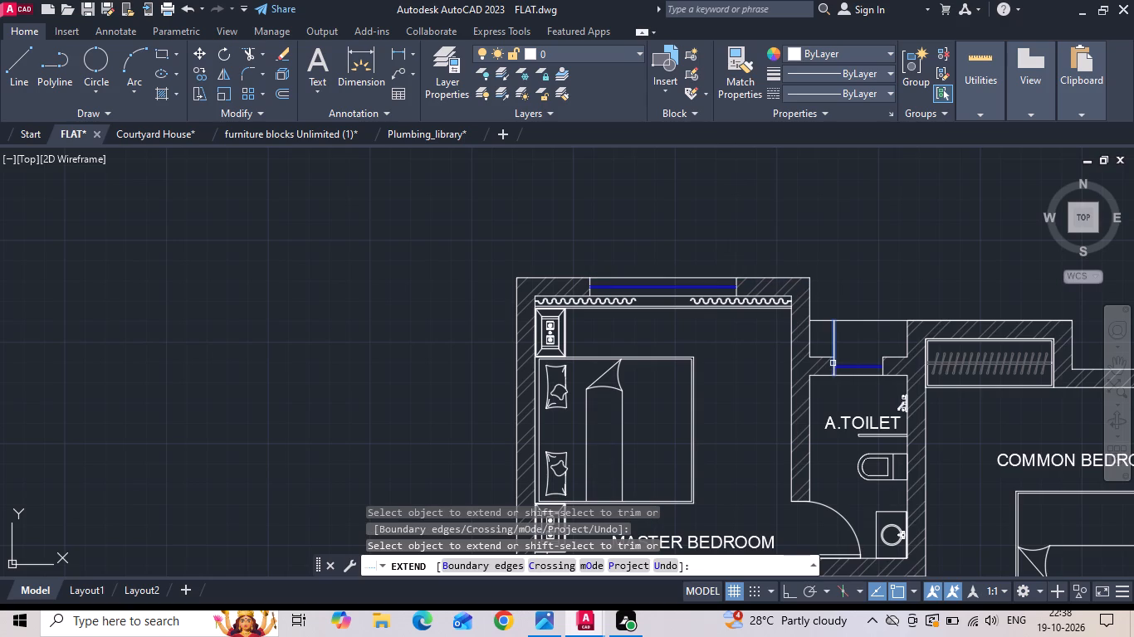
pyautogui.click(827, 356)
pyautogui.scroll(-1, 562, 279)
pyautogui.press('Escape')
# Save the FLAT drawing.
pyautogui.hotkey('ctrl', 's')
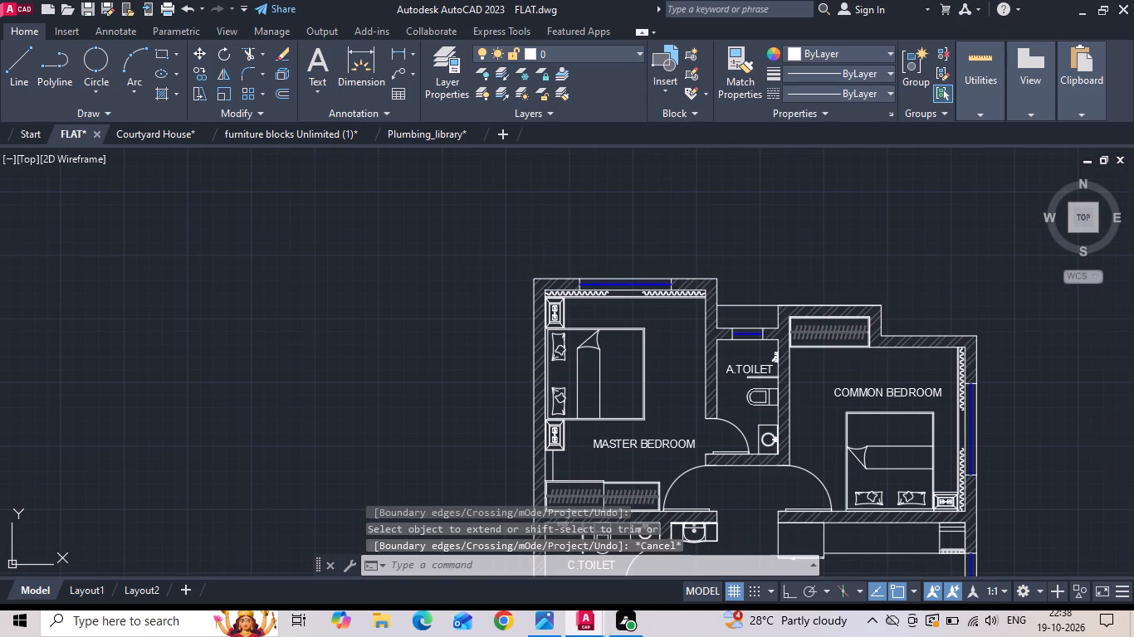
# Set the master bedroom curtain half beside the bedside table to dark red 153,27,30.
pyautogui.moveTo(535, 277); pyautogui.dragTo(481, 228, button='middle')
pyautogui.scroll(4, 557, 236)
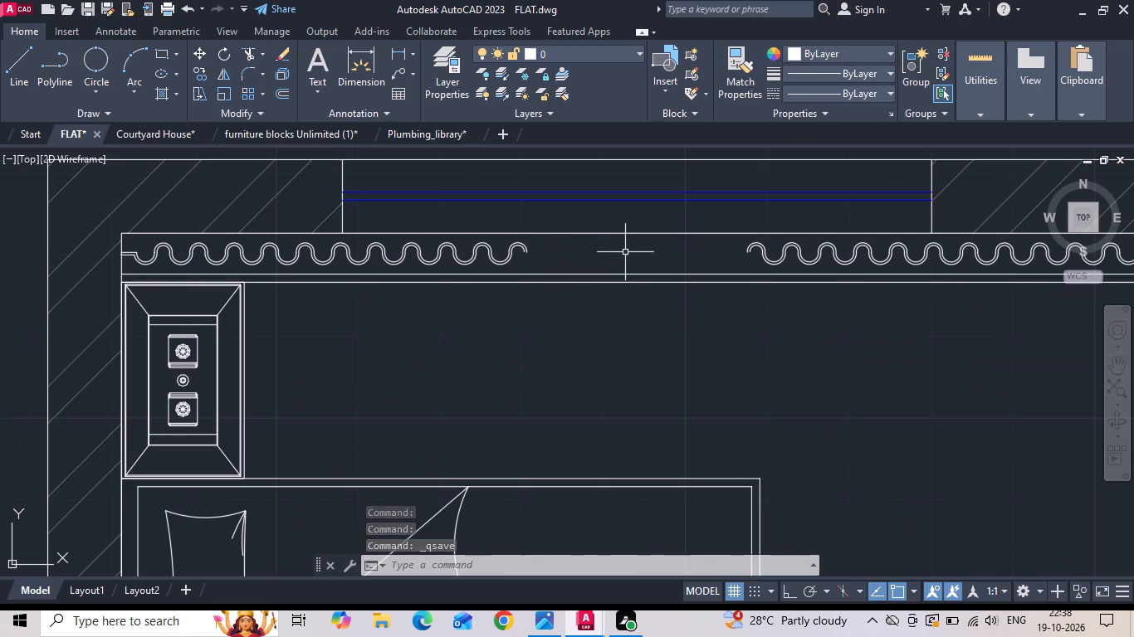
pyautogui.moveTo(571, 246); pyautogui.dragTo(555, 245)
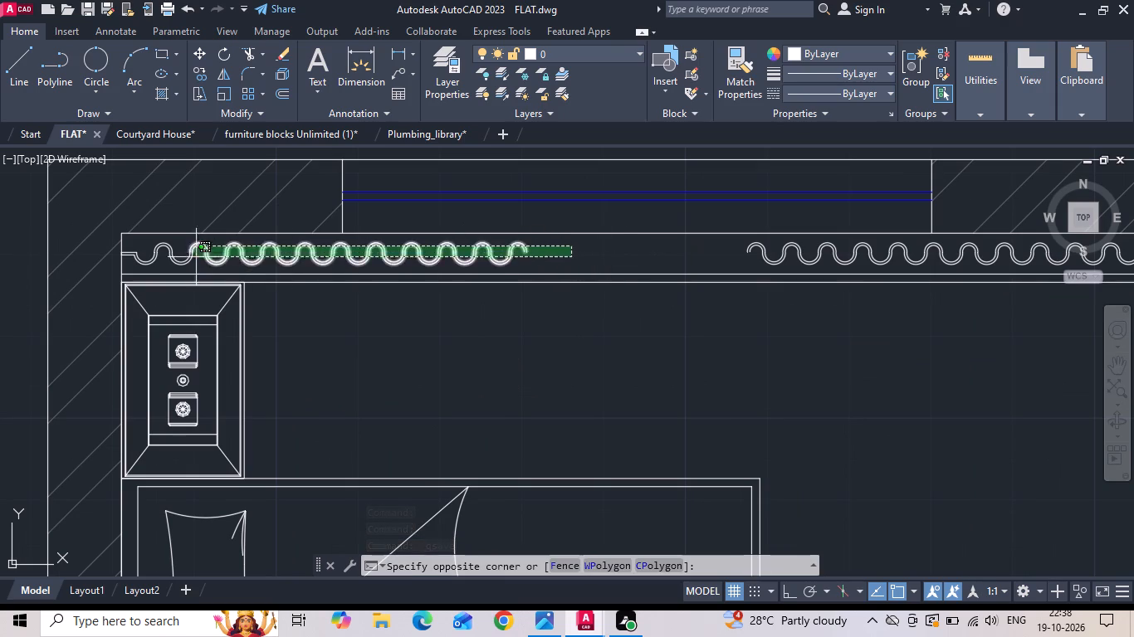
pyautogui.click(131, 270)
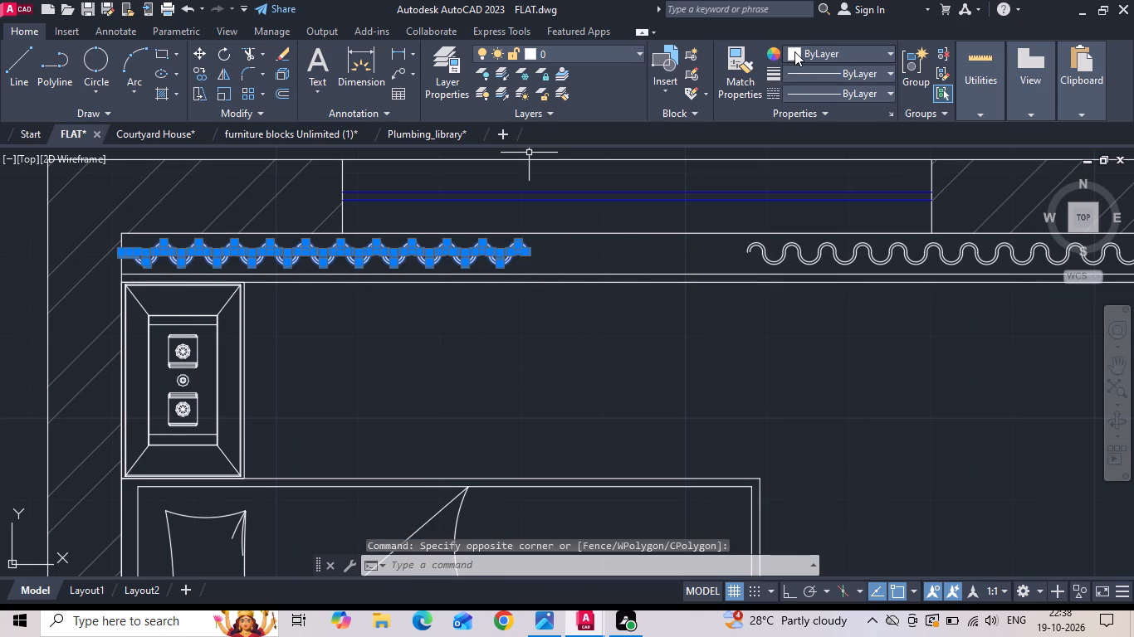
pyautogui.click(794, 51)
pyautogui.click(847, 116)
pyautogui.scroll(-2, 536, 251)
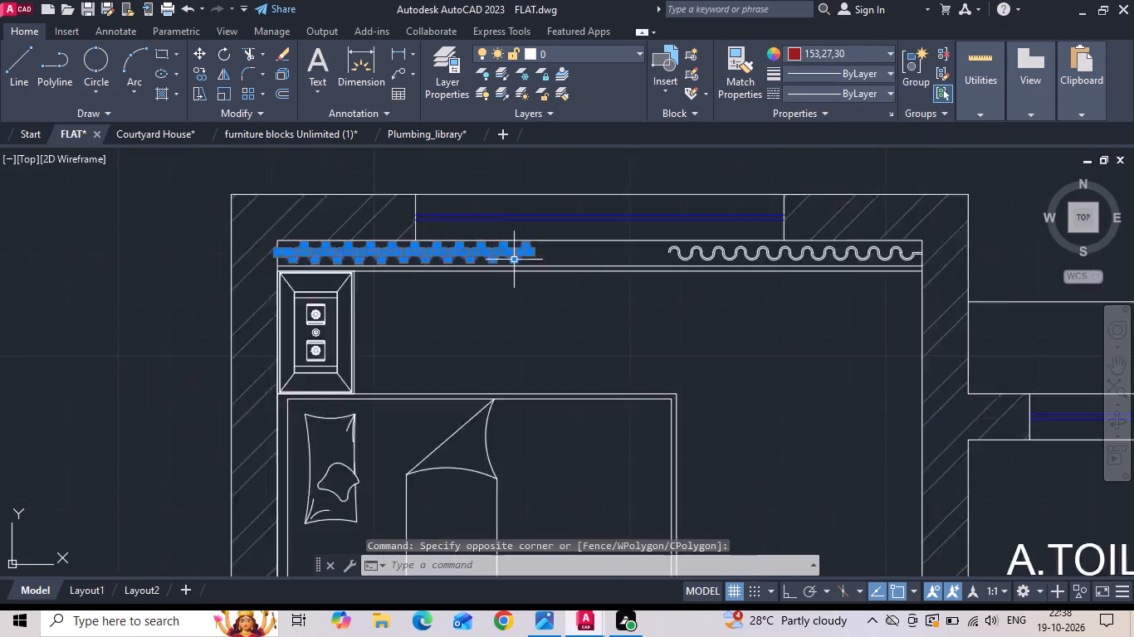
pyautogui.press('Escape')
# Set the master bedroom curtain half nearest the attached toilet to orange.
pyautogui.scroll(3, 699, 260)
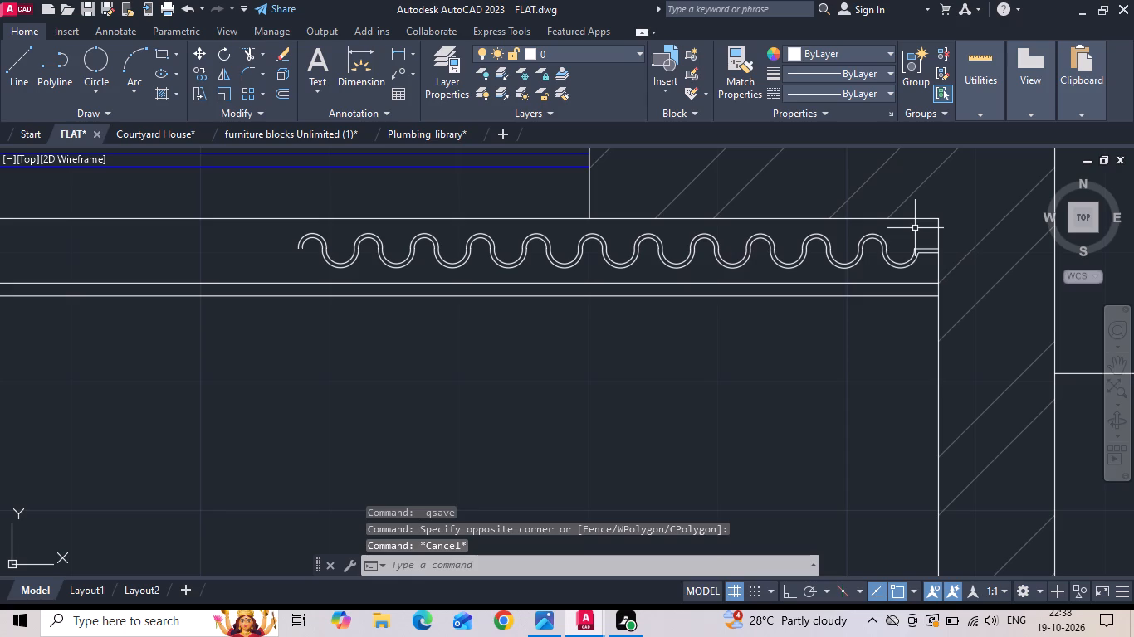
pyautogui.moveTo(919, 232); pyautogui.dragTo(917, 249)
pyautogui.click(276, 264)
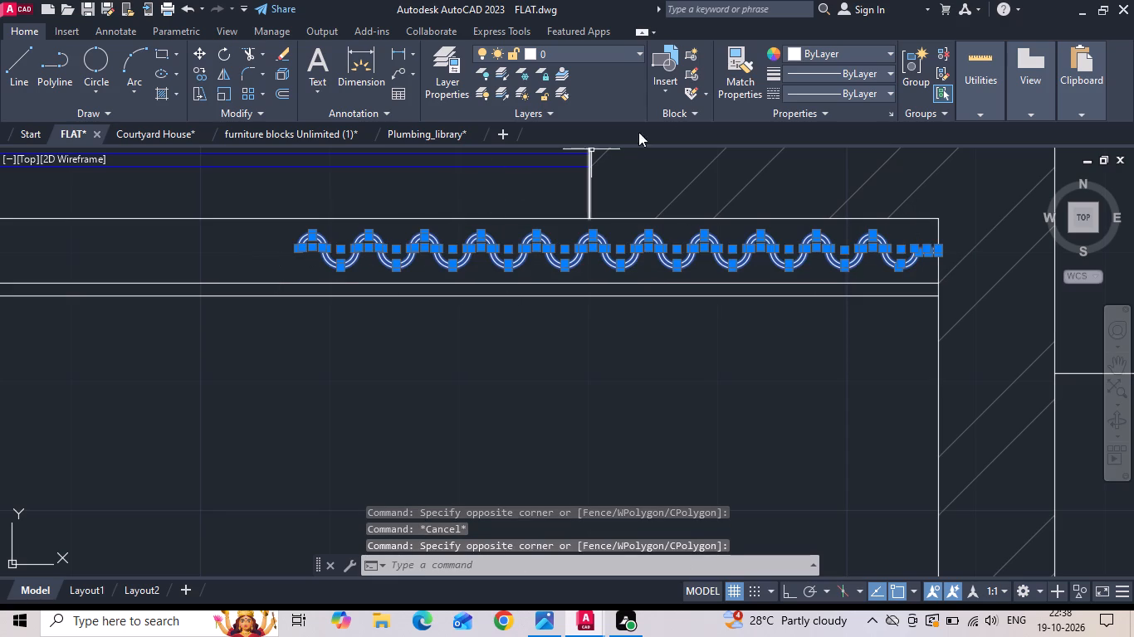
pyautogui.click(794, 51)
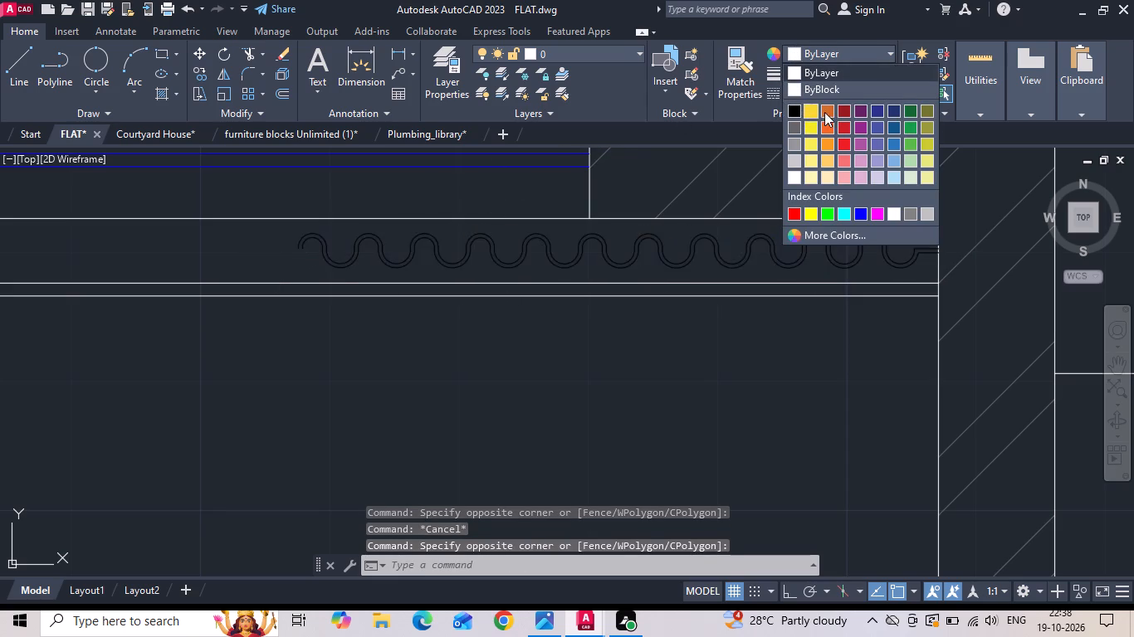
pyautogui.click(833, 111)
pyautogui.press('Escape')
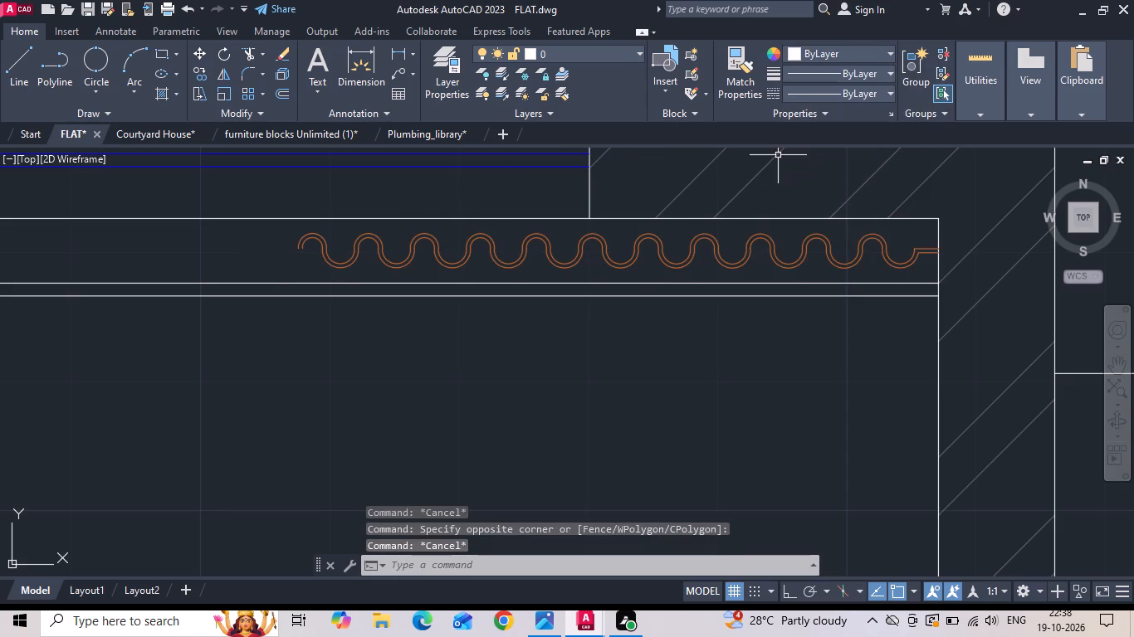
# Match the orange curtain half's properties onto the dark red curtain half in the master bedroom.
pyautogui.click(745, 95)
pyautogui.click(697, 238)
pyautogui.scroll(-3, 711, 248)
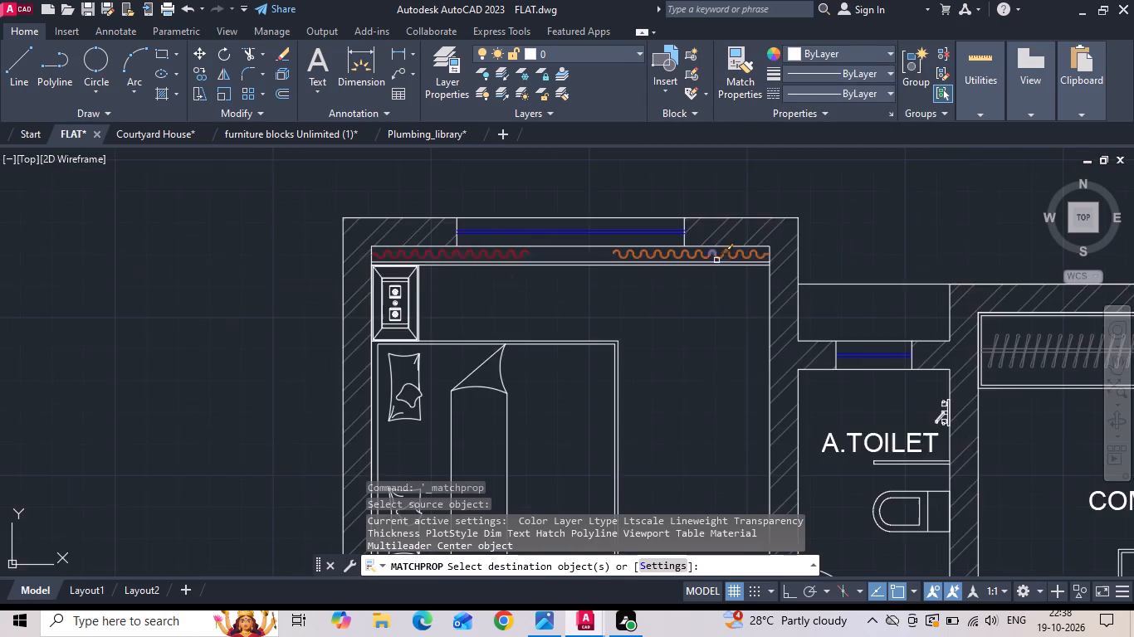
pyautogui.scroll(3, 564, 261)
pyautogui.click(526, 213)
pyautogui.moveTo(430, 236); pyautogui.dragTo(768, 240, button='middle')
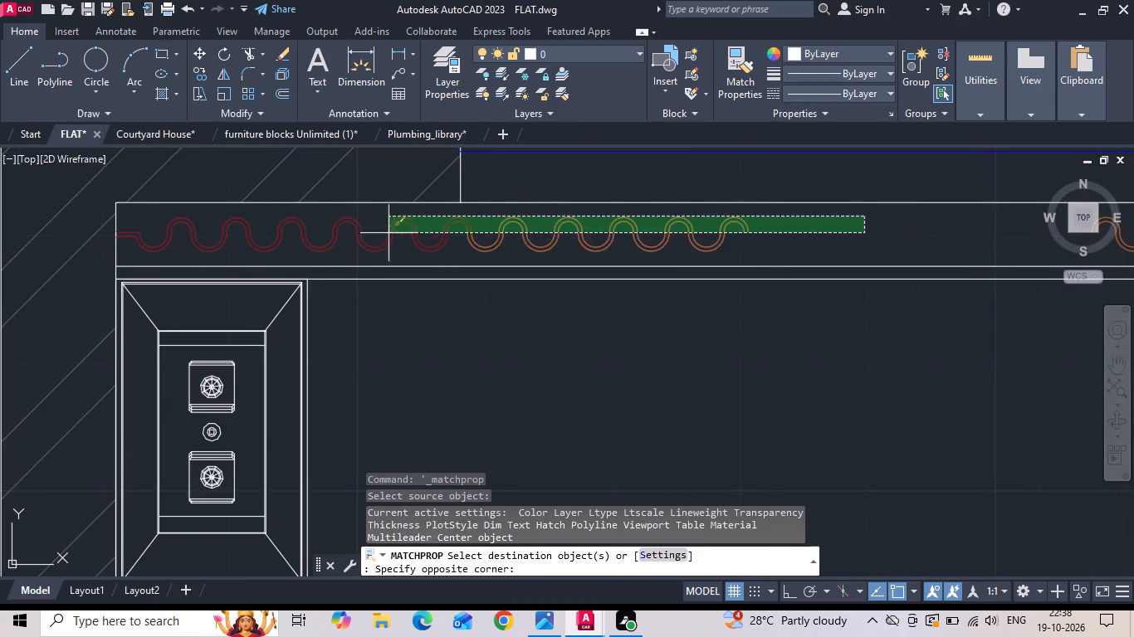
pyautogui.click(128, 258)
# Match the orange curtain properties onto both curtain halves along the common bedroom window wall.
pyautogui.scroll(-3, 169, 230)
pyautogui.scroll(-3, 484, 244)
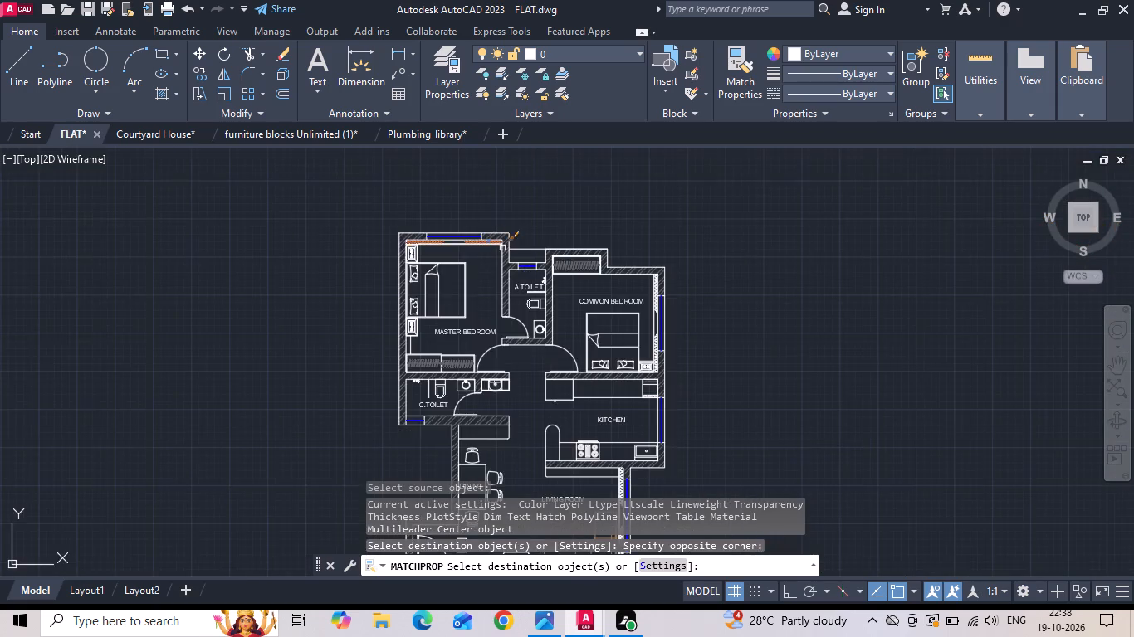
pyautogui.scroll(3, 651, 309)
pyautogui.scroll(4, 662, 177)
pyautogui.scroll(-2, 652, 225)
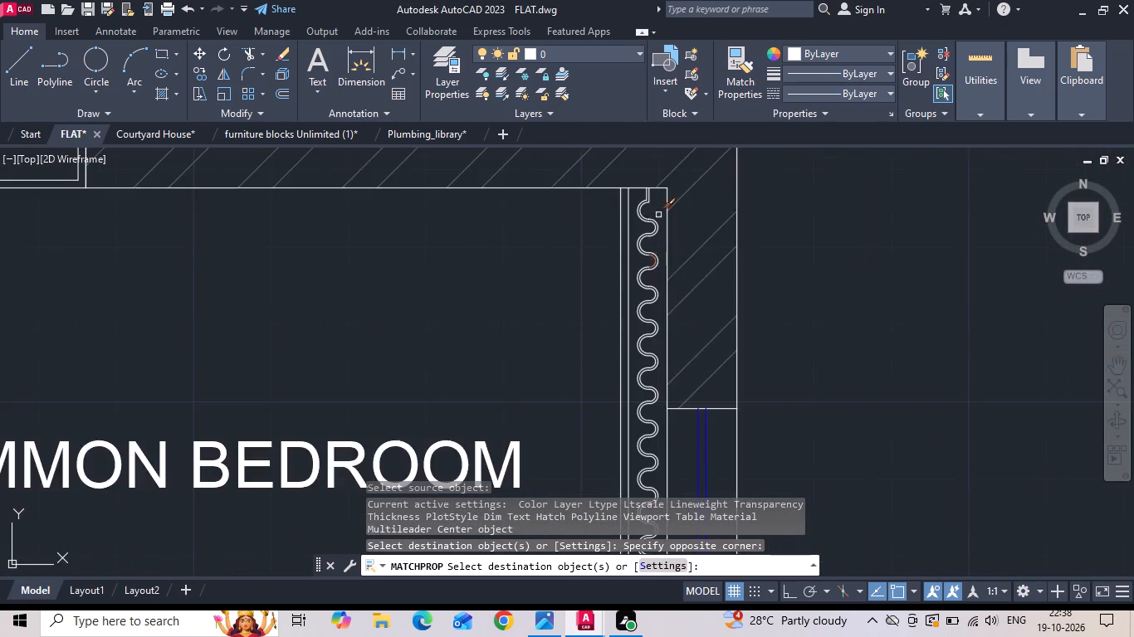
pyautogui.scroll(2, 658, 197)
pyautogui.click(657, 189)
pyautogui.scroll(-3, 653, 197)
pyautogui.moveTo(632, 380); pyautogui.dragTo(696, 190, button='middle')
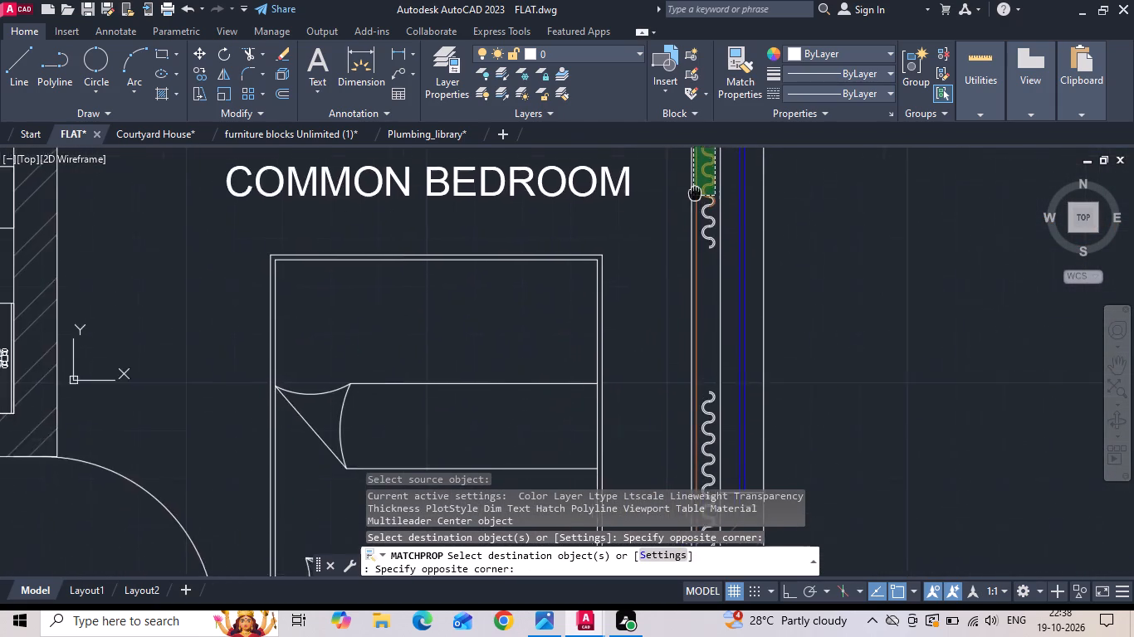
pyautogui.moveTo(696, 190); pyautogui.dragTo(698, 186, button='middle')
pyautogui.scroll(-1, 701, 187)
pyautogui.moveTo(704, 390); pyautogui.dragTo(717, 262, button='middle')
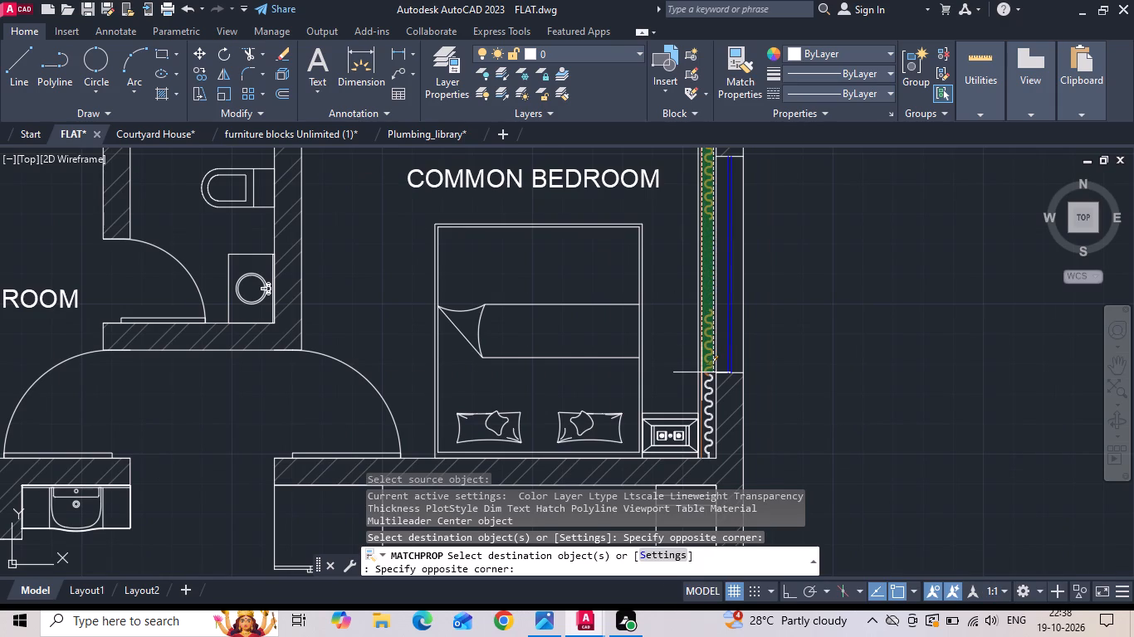
pyautogui.scroll(4, 719, 326)
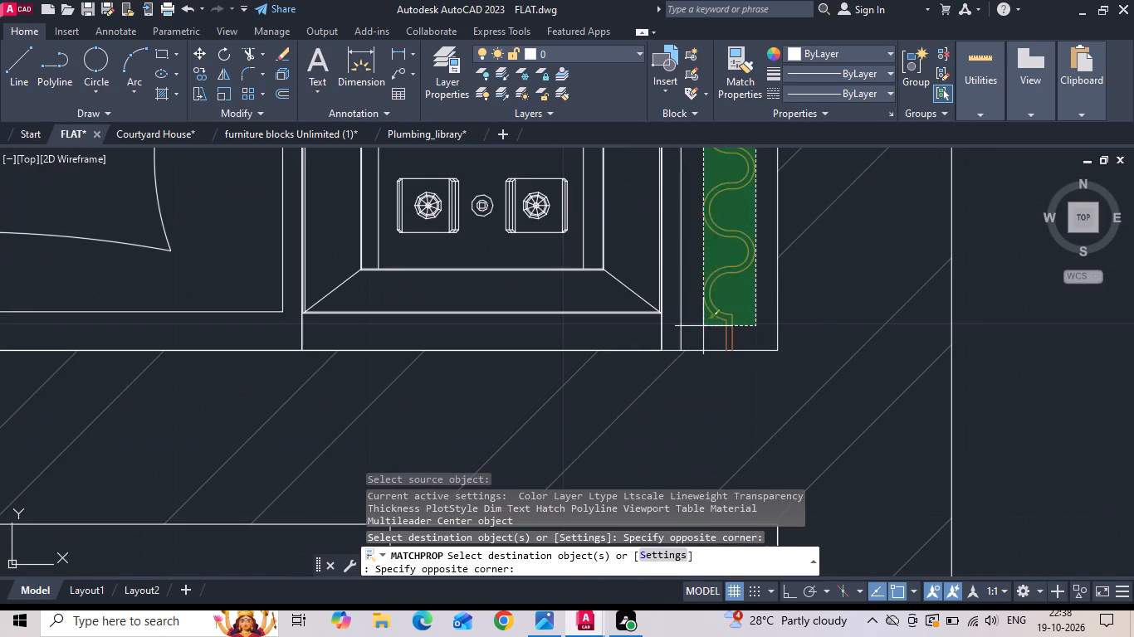
pyautogui.click(702, 326)
# Match the same orange curtain properties onto both curtain halves along the living room window wall.
pyautogui.scroll(-5, 687, 201)
pyautogui.moveTo(649, 336); pyautogui.dragTo(639, 7, button='middle')
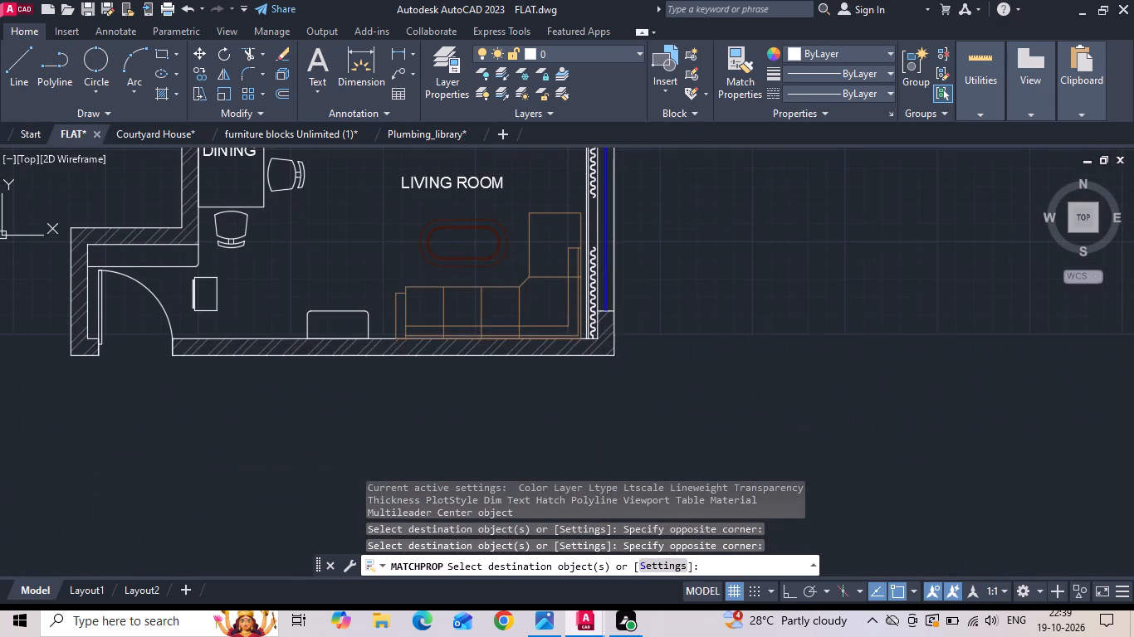
pyautogui.scroll(3, 589, 280)
pyautogui.scroll(-1, 602, 296)
pyautogui.scroll(3, 597, 383)
pyautogui.click(619, 445)
pyautogui.scroll(-2, 604, 252)
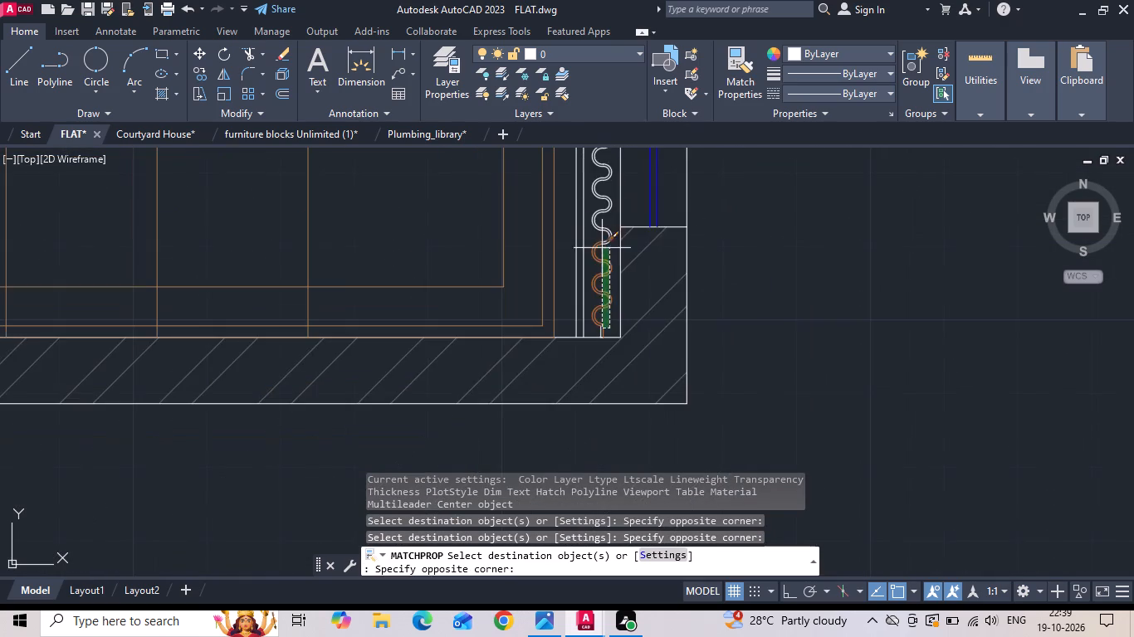
pyautogui.moveTo(594, 184); pyautogui.dragTo(513, 484, button='middle')
pyautogui.scroll(-1, 514, 458)
pyautogui.moveTo(510, 223); pyautogui.dragTo(477, 455, button='middle')
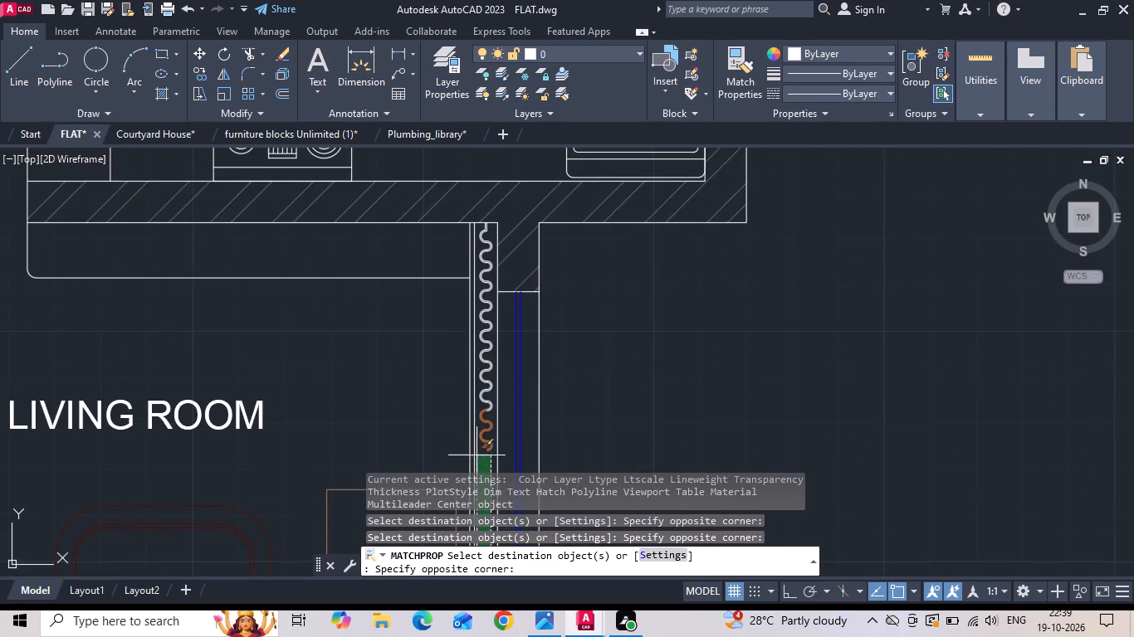
pyautogui.scroll(2, 481, 225)
pyautogui.click(471, 238)
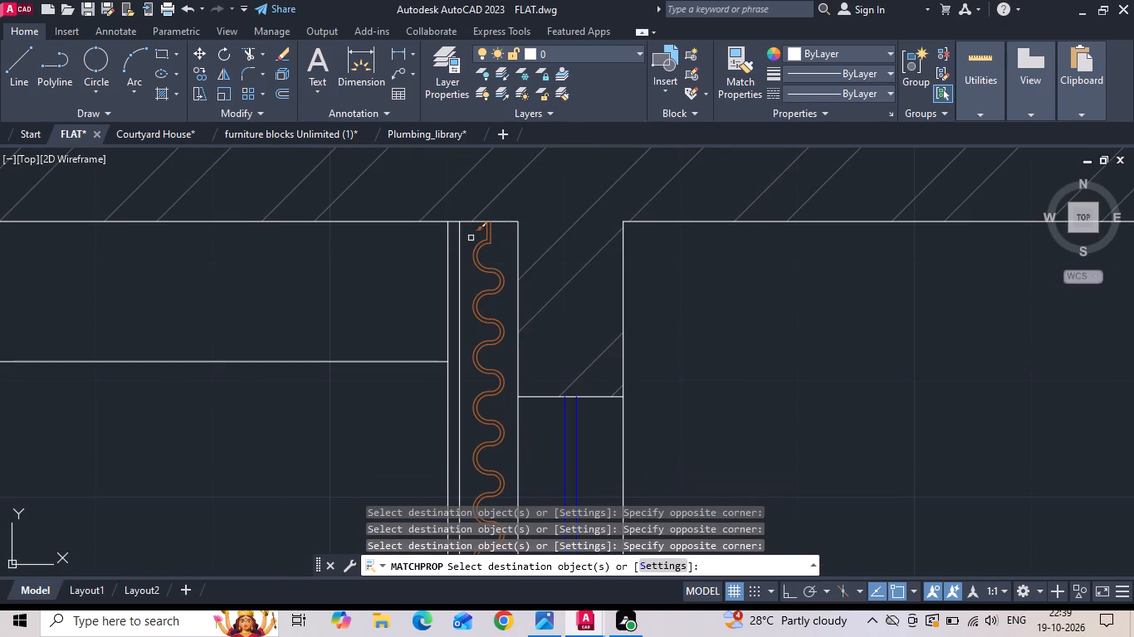
# Save the FLAT drawing.
pyautogui.hotkey('ctrl', 's')
pyautogui.scroll(-3, 601, 244)
pyautogui.scroll(-2, 615, 315)
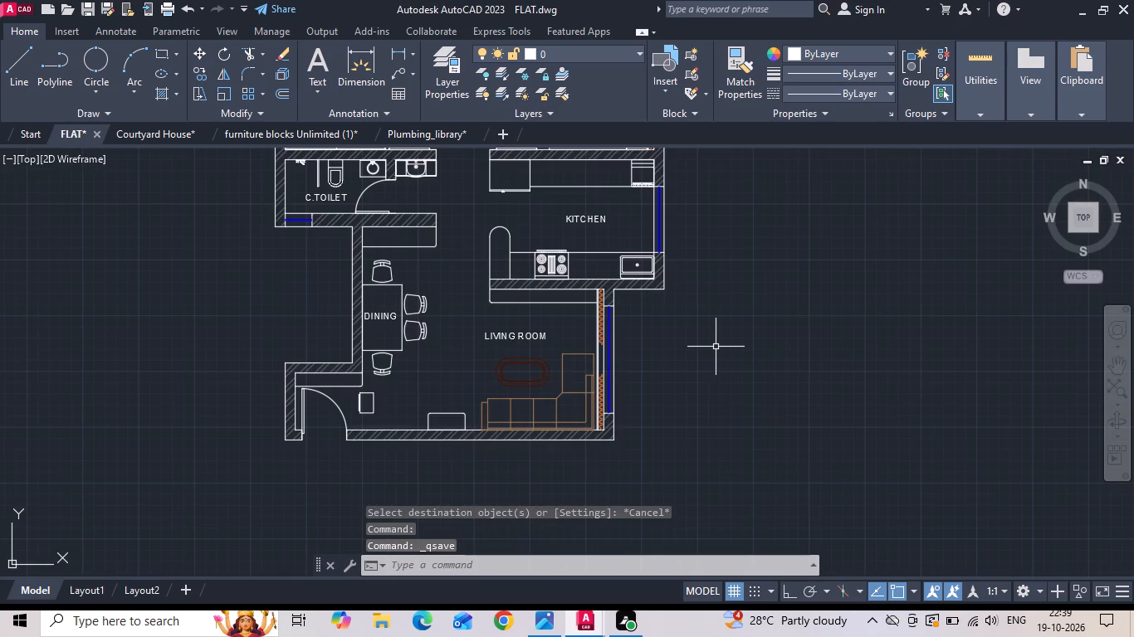
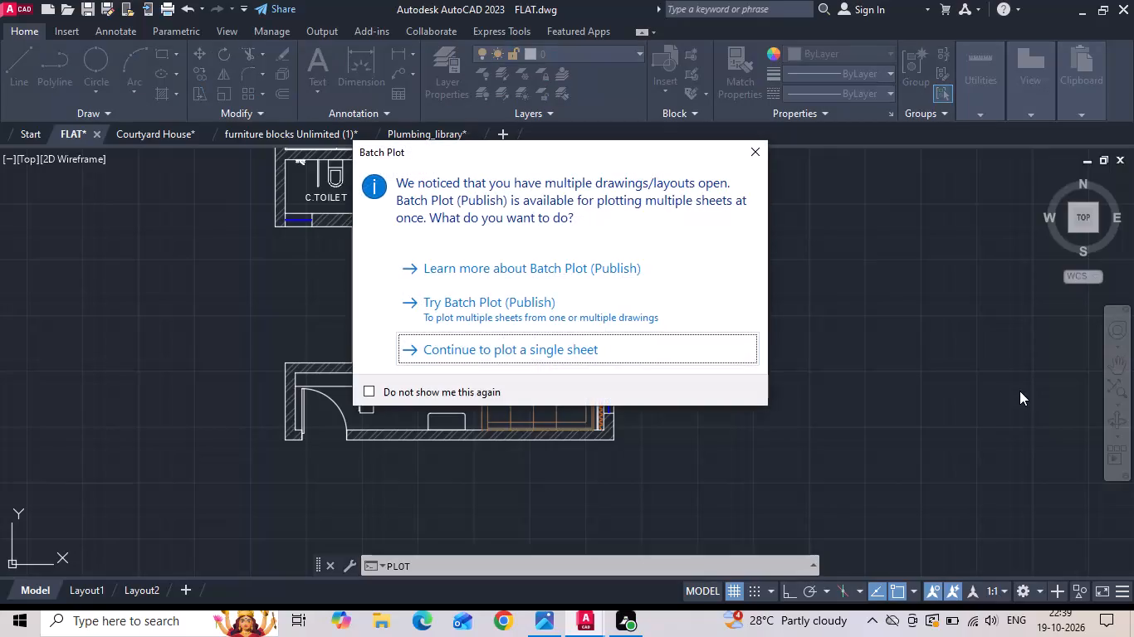
# Set up a single-sheet plot with the previous plot settings and a plot window enclosing the whole flat plan.
pyautogui.click(621, 348)
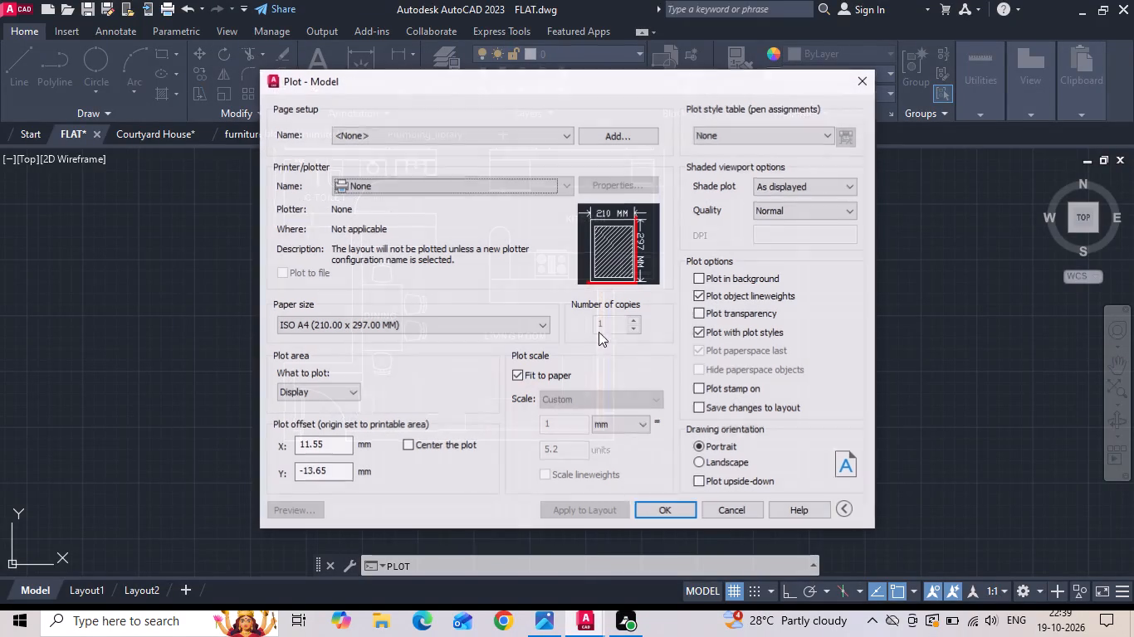
pyautogui.click(464, 130)
pyautogui.click(436, 162)
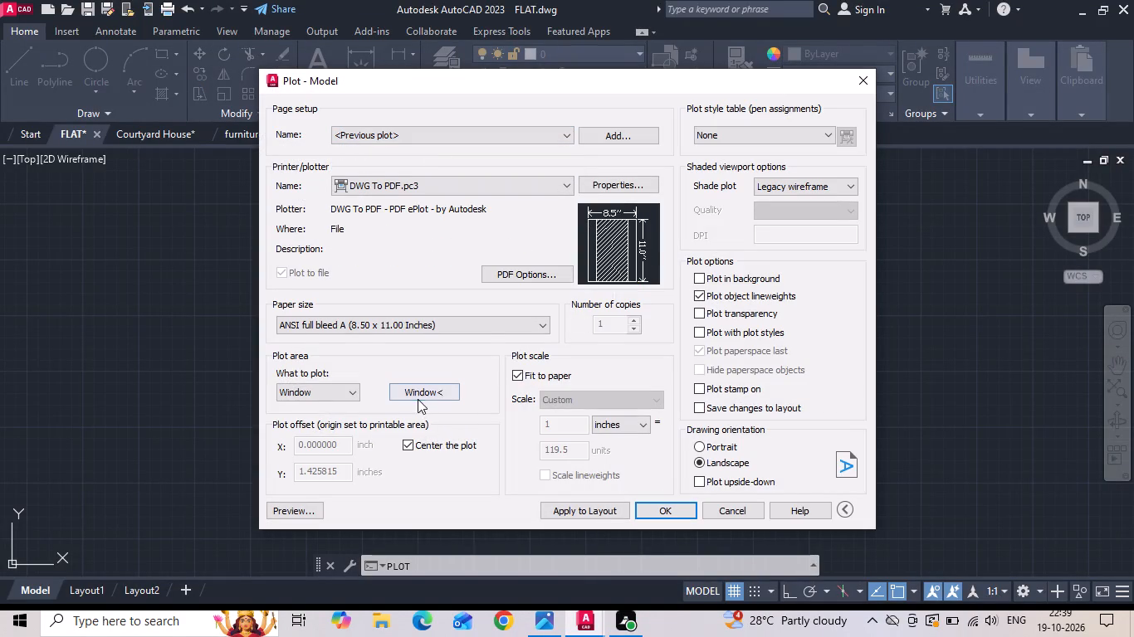
pyautogui.click(418, 389)
pyautogui.scroll(-3, 418, 388)
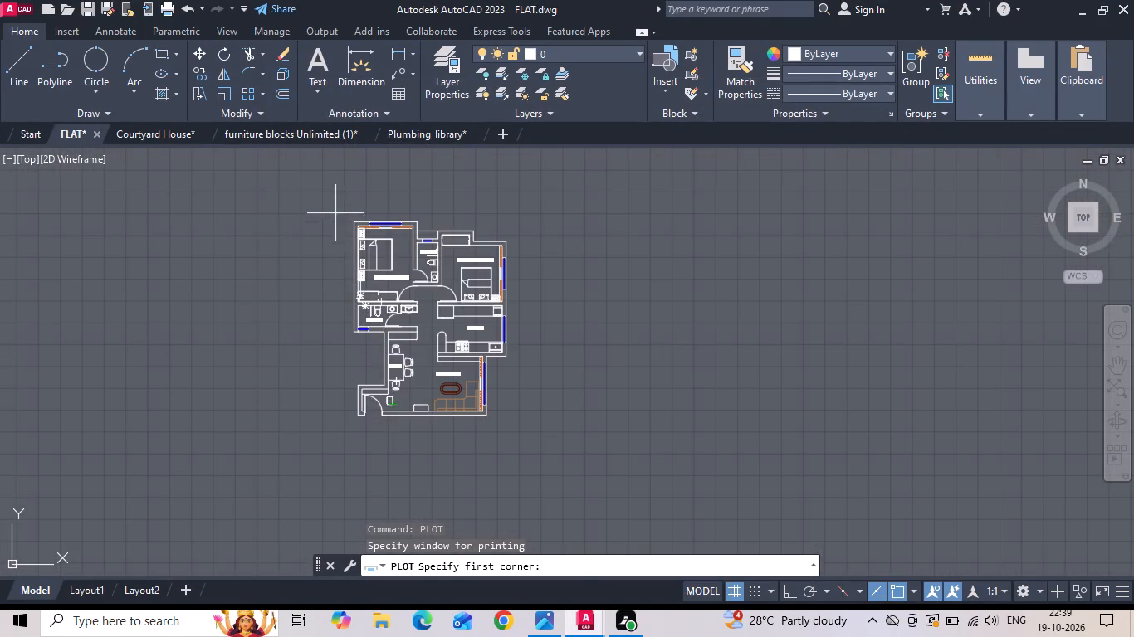
pyautogui.moveTo(337, 209); pyautogui.dragTo(338, 233)
pyautogui.click(524, 430)
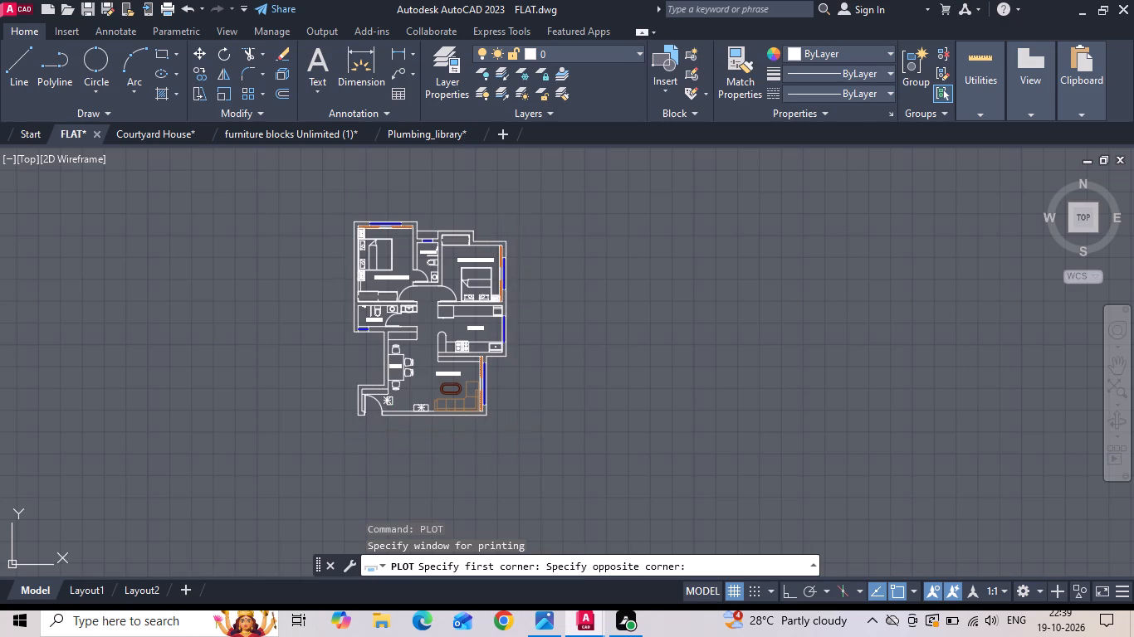
# Plot the sheet to a PDF named FLAT in the 19102026 folder inside the Desktop's INTERNSHIP folder.
pyautogui.click(653, 511)
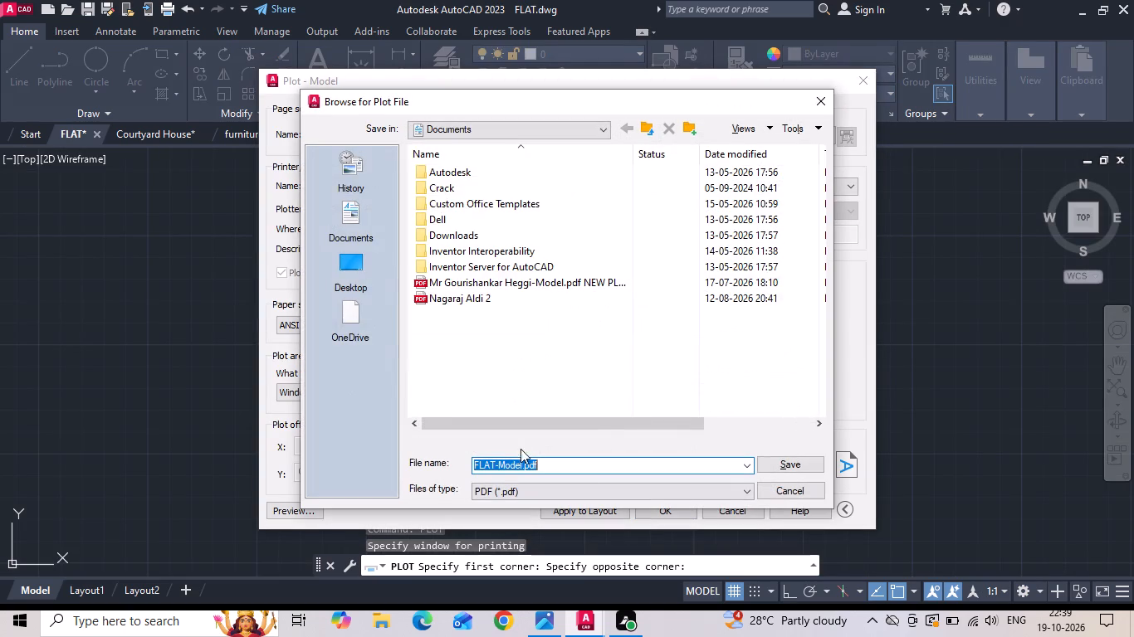
pyautogui.click(357, 254)
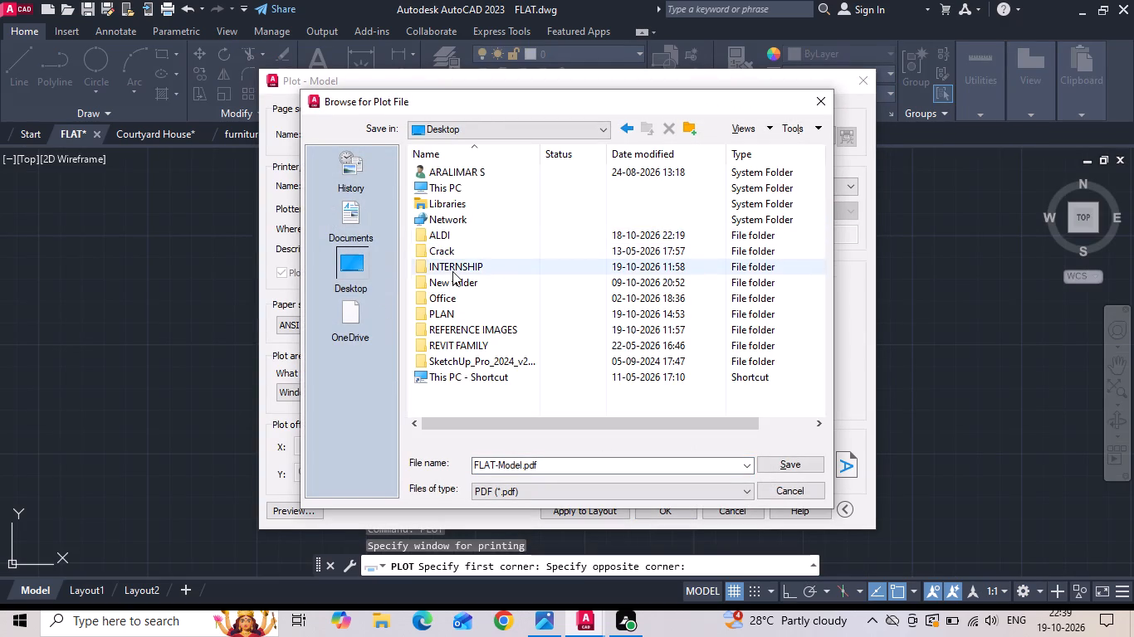
pyautogui.doubleClick(452, 271)
pyautogui.doubleClick(441, 317)
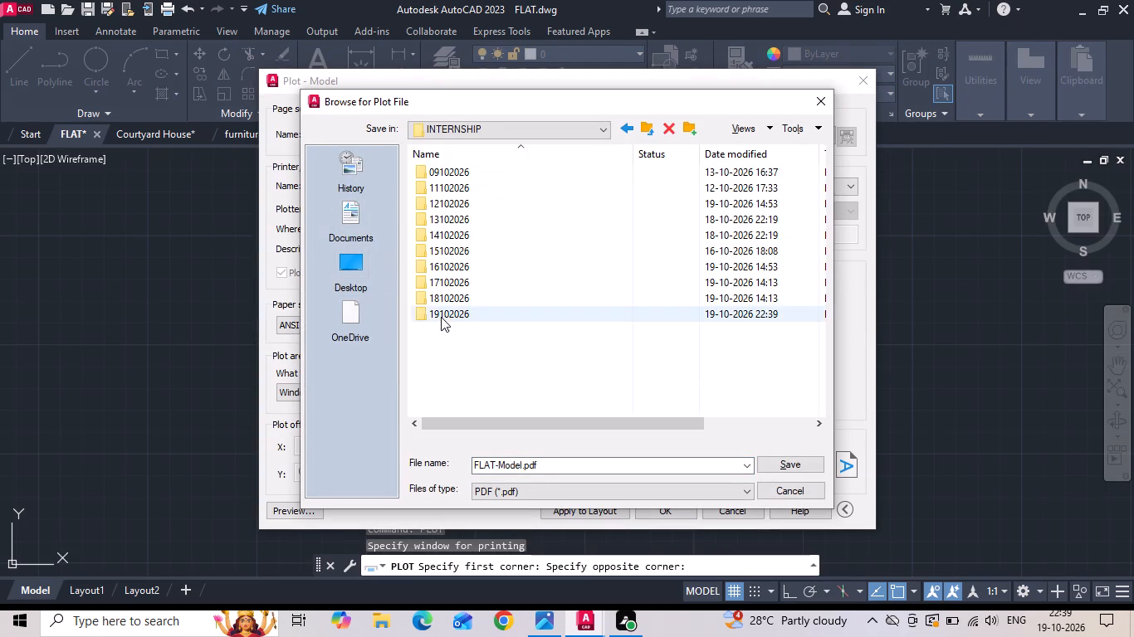
pyautogui.click(571, 465)
pyautogui.click(571, 464)
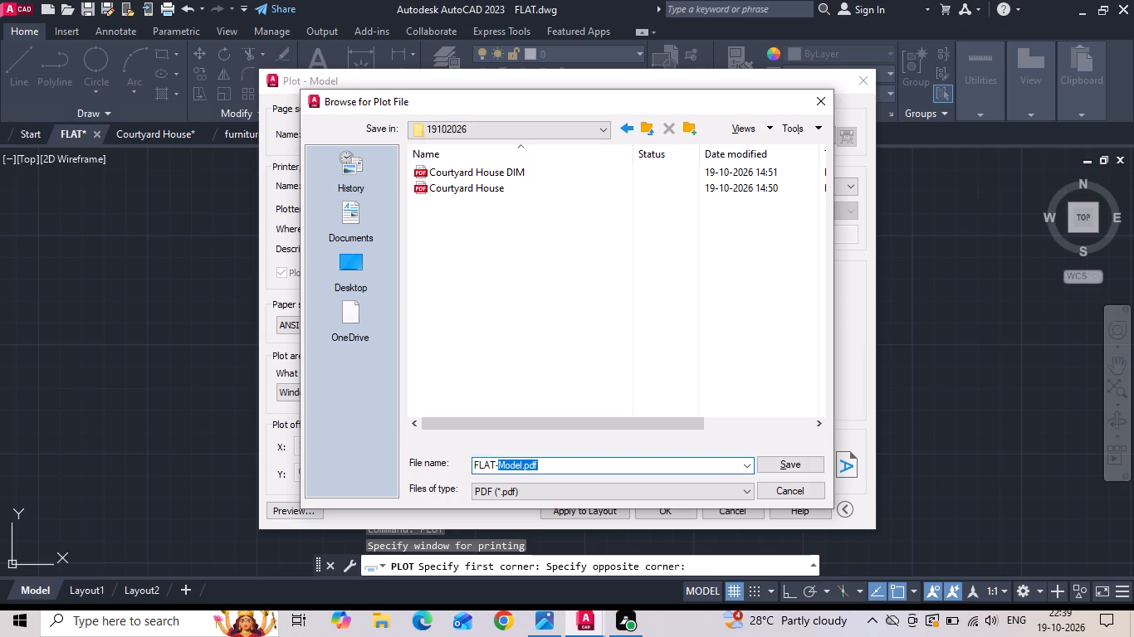
pyautogui.press('BackSpace')
pyautogui.press('BackSpace')
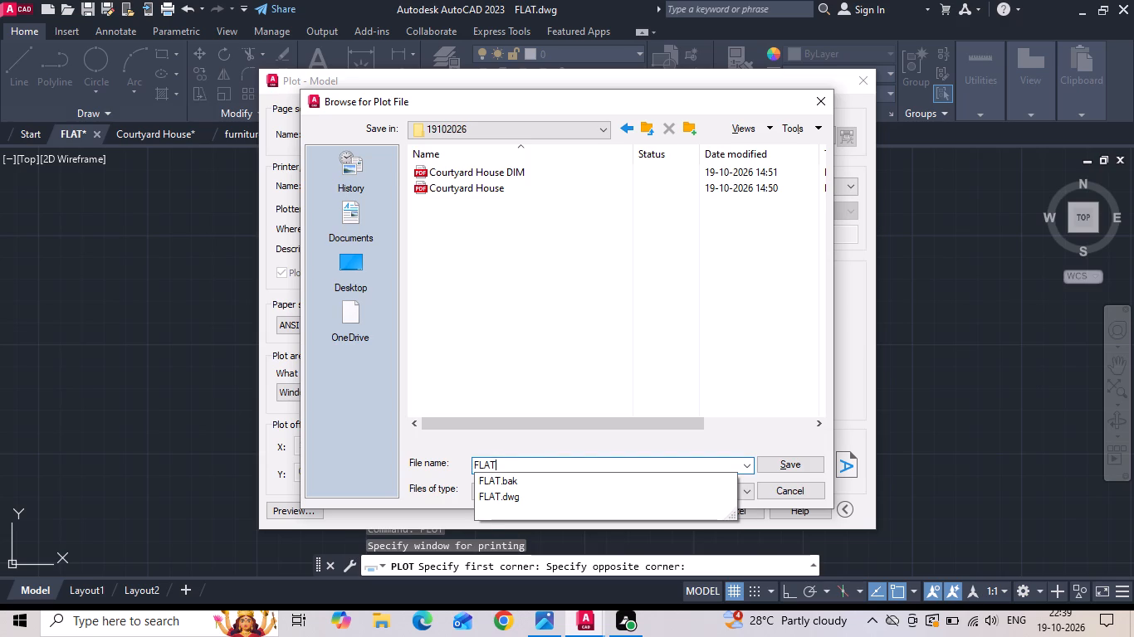
pyautogui.press('space')
pyautogui.press('Return')
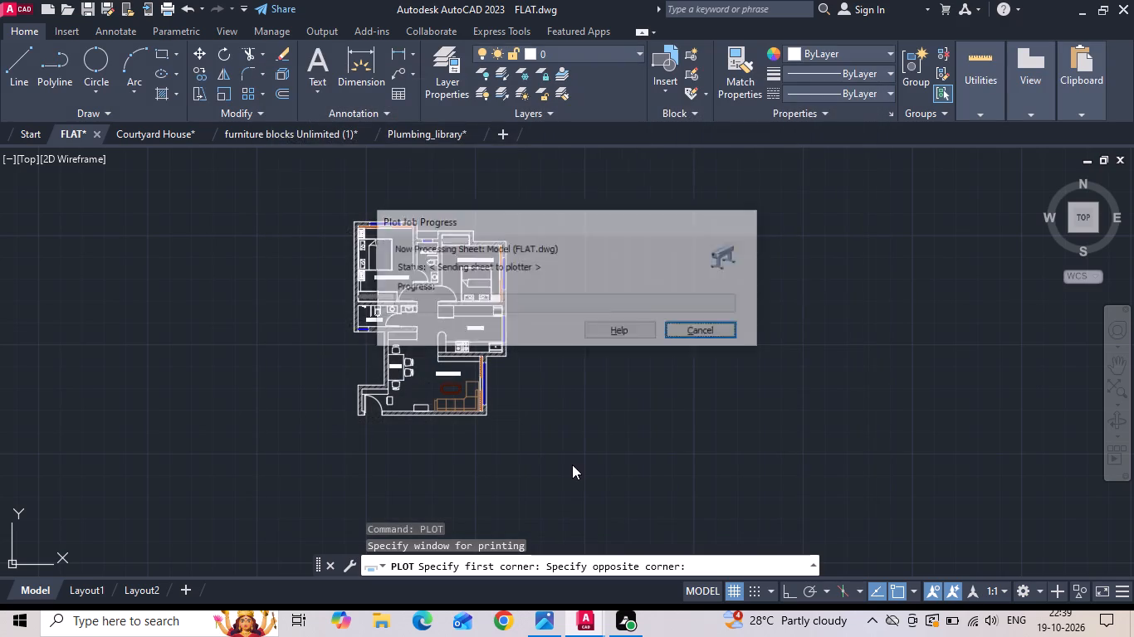